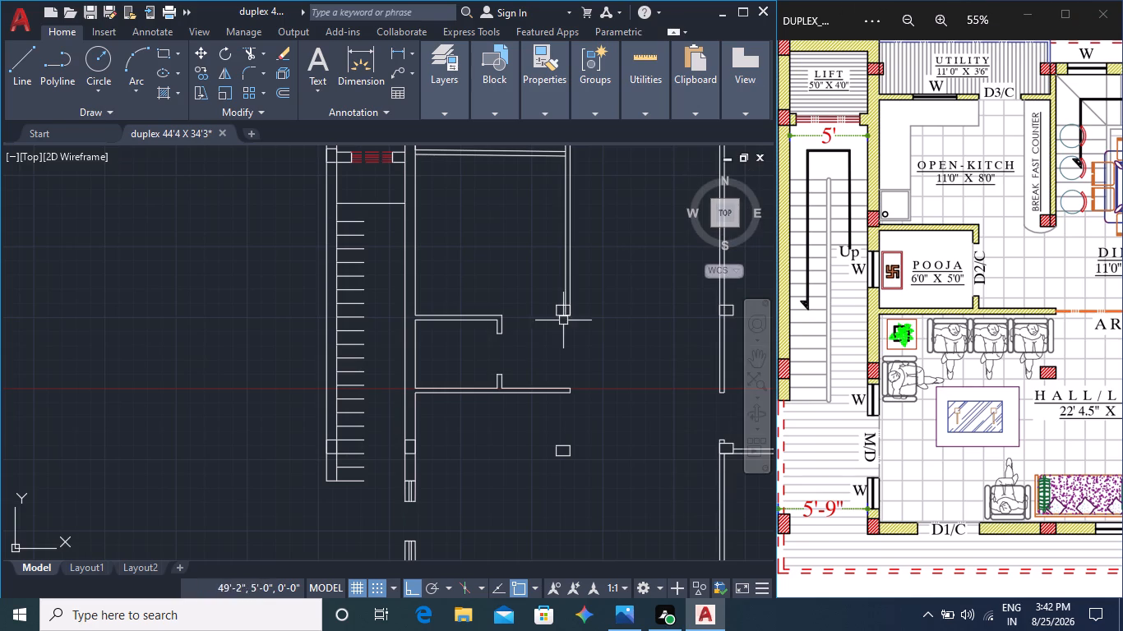
# Examine the drawn floor plan from the lift and kitchen walls down to the hall and front wall against the reference plan.
pyautogui.moveTo(602, 311); pyautogui.dragTo(585, 393, button='middle')
pyautogui.moveTo(585, 385); pyautogui.dragTo(547, 426, button='middle')
pyautogui.moveTo(573, 424); pyautogui.dragTo(509, 366, button='middle')
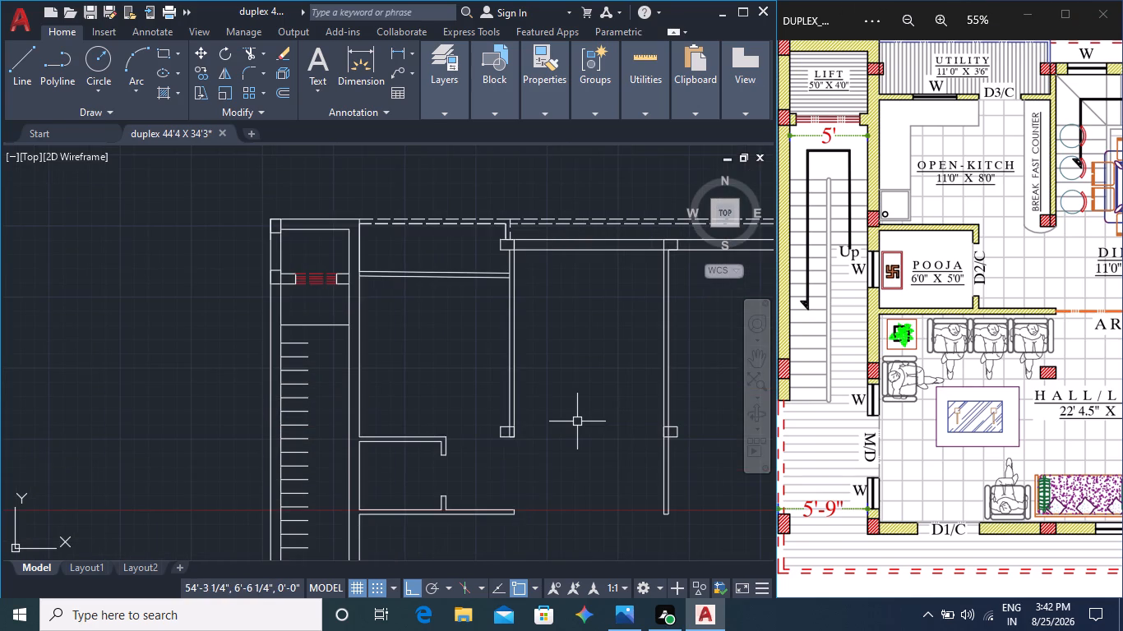
pyautogui.moveTo(533, 417); pyautogui.dragTo(549, 319, button='middle')
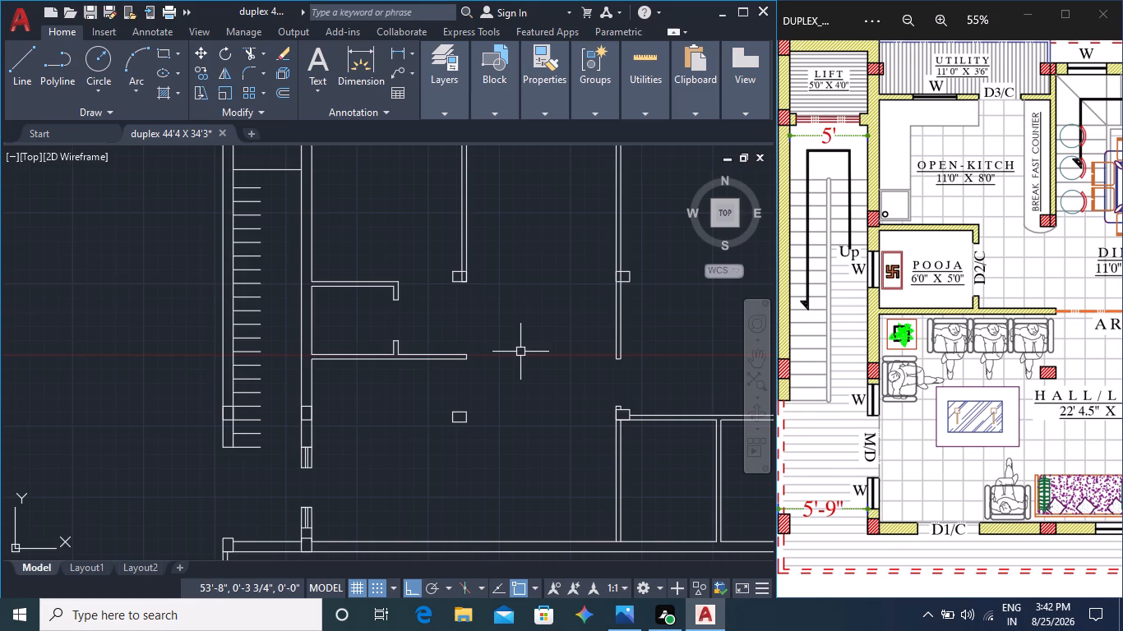
pyautogui.moveTo(511, 386); pyautogui.dragTo(511, 378, button='middle')
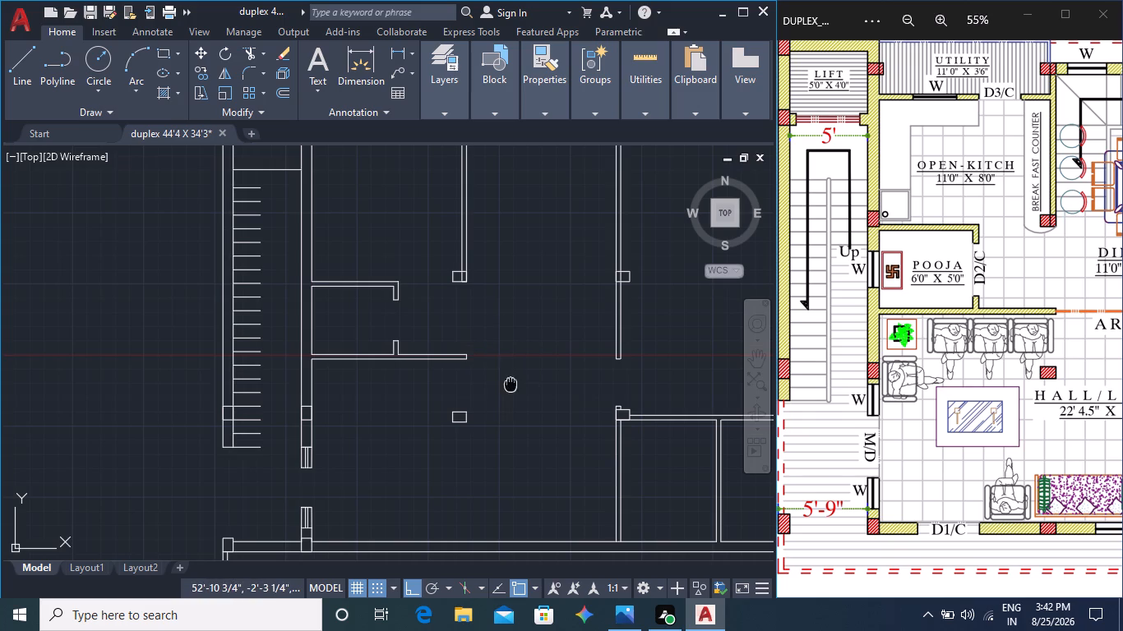
pyautogui.moveTo(511, 378); pyautogui.dragTo(515, 318, button='middle')
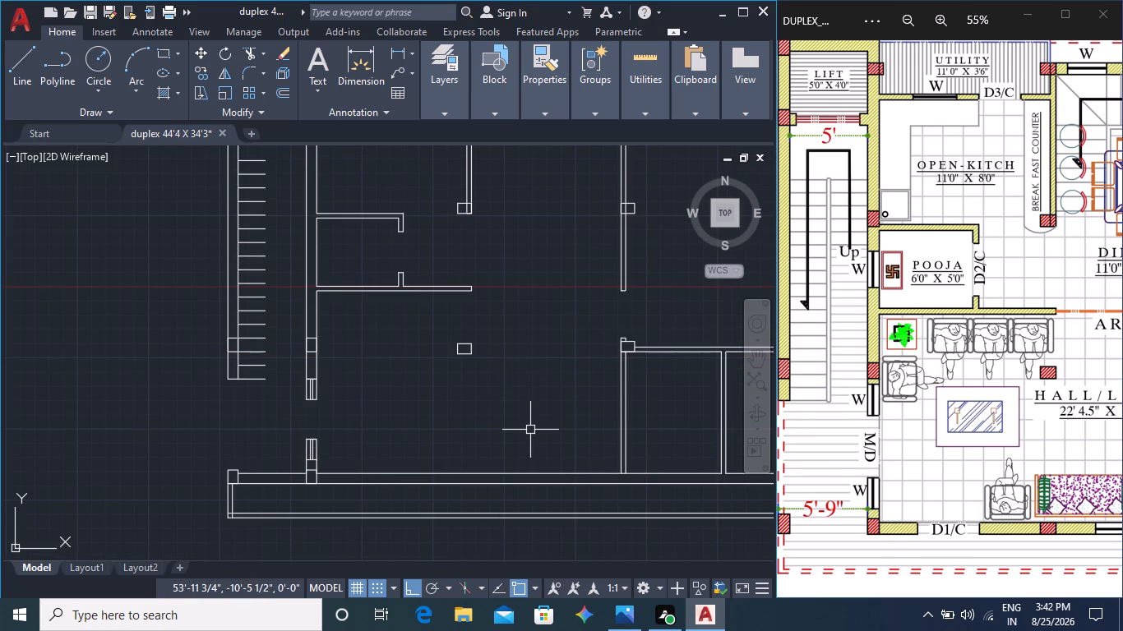
pyautogui.moveTo(530, 430); pyautogui.dragTo(542, 381, button='middle')
pyautogui.moveTo(529, 438); pyautogui.dragTo(529, 398, button='middle')
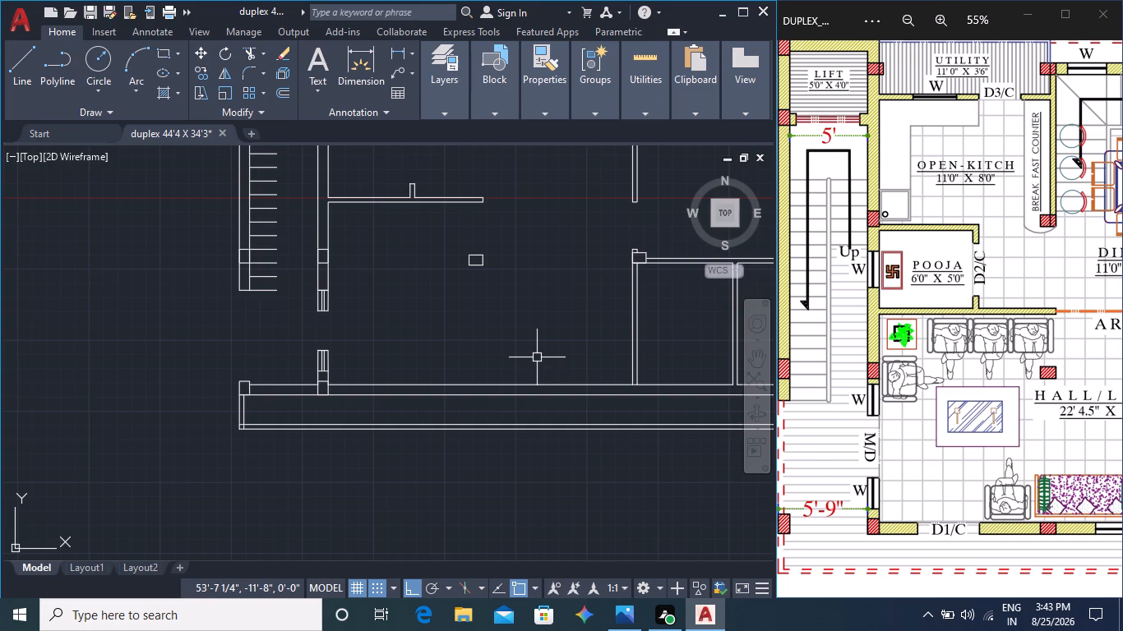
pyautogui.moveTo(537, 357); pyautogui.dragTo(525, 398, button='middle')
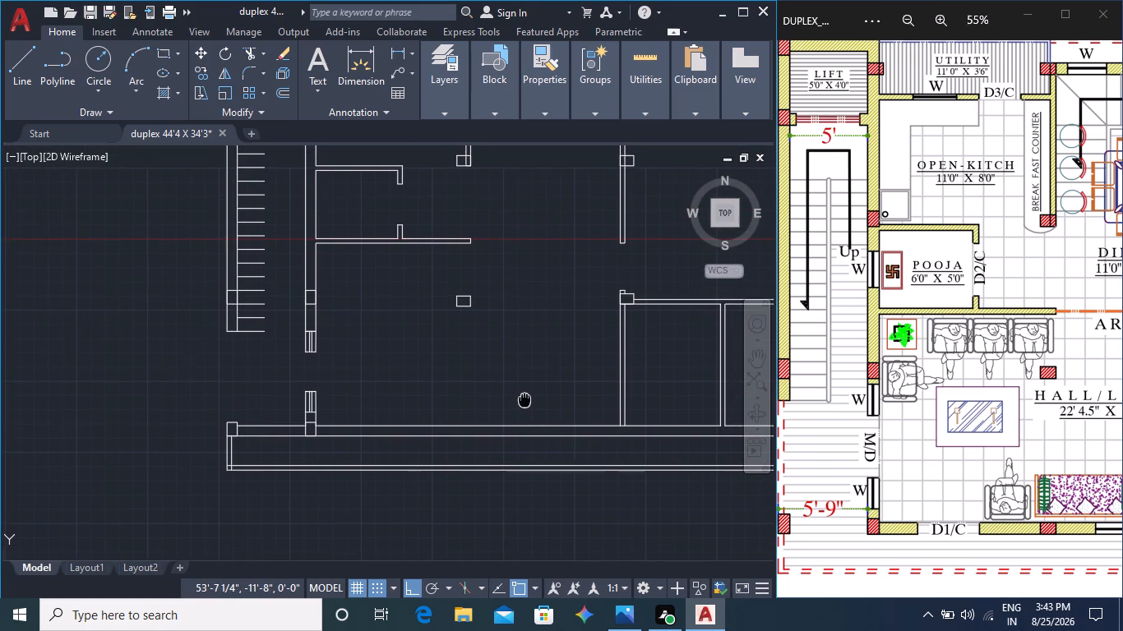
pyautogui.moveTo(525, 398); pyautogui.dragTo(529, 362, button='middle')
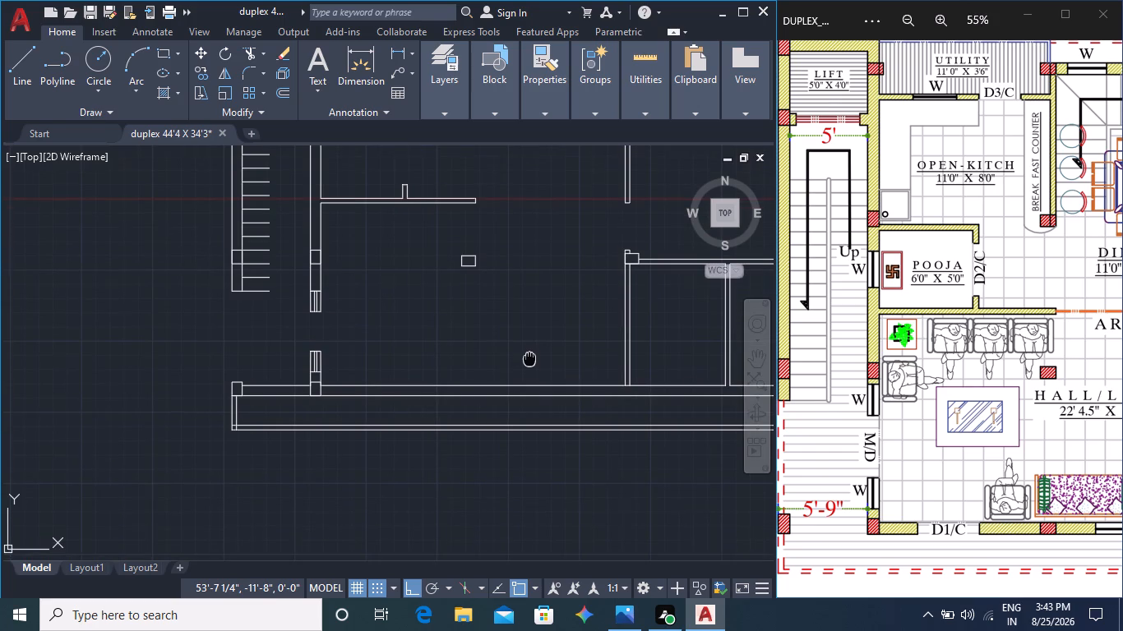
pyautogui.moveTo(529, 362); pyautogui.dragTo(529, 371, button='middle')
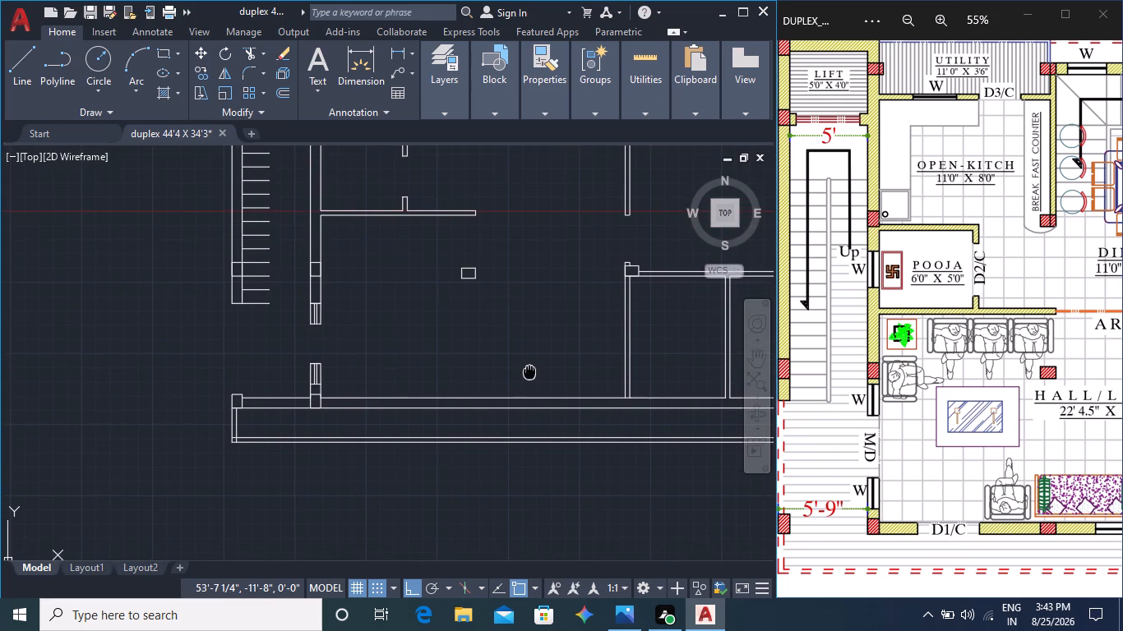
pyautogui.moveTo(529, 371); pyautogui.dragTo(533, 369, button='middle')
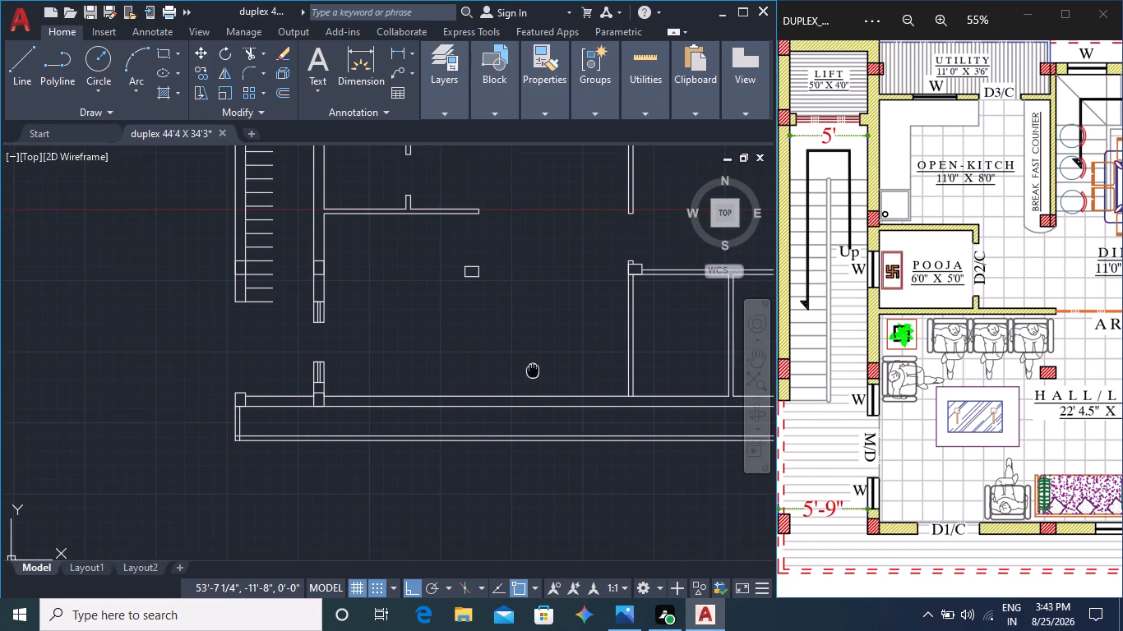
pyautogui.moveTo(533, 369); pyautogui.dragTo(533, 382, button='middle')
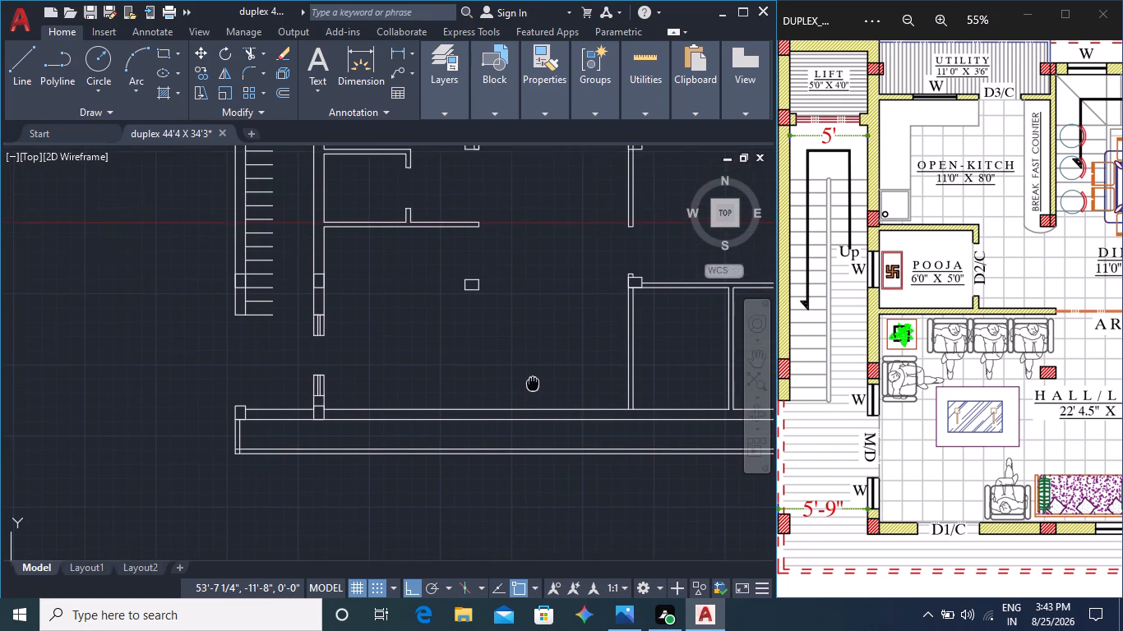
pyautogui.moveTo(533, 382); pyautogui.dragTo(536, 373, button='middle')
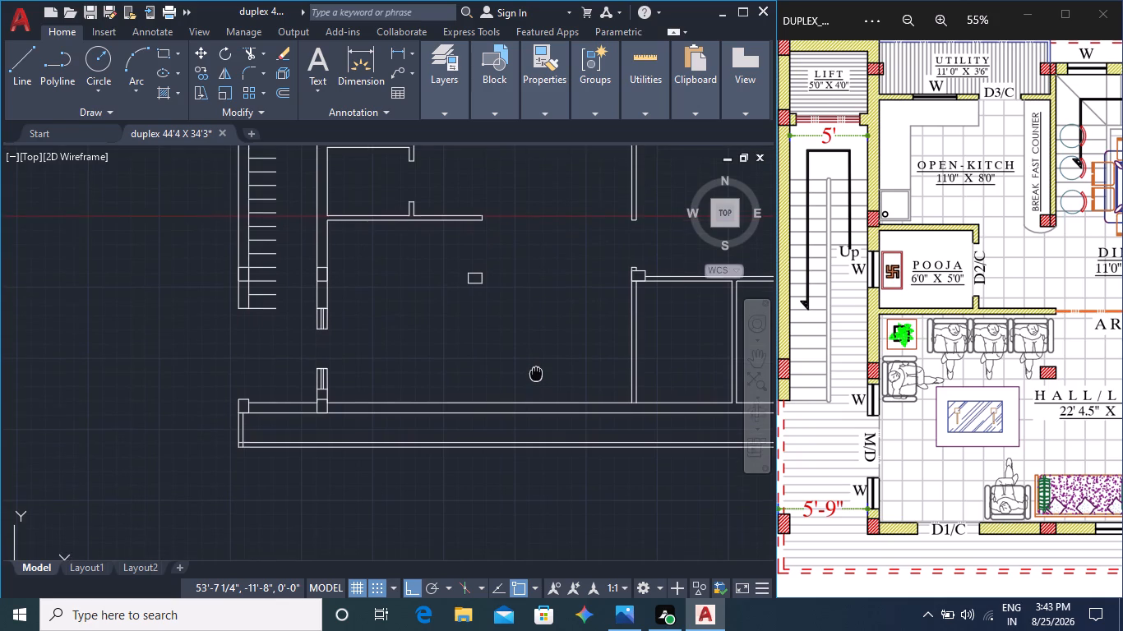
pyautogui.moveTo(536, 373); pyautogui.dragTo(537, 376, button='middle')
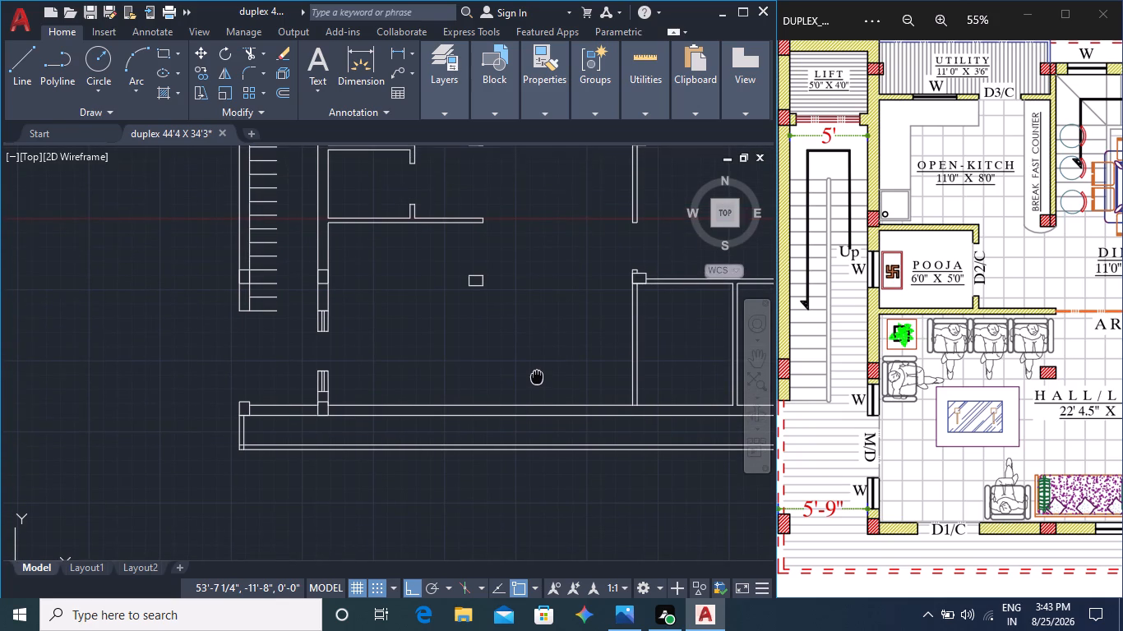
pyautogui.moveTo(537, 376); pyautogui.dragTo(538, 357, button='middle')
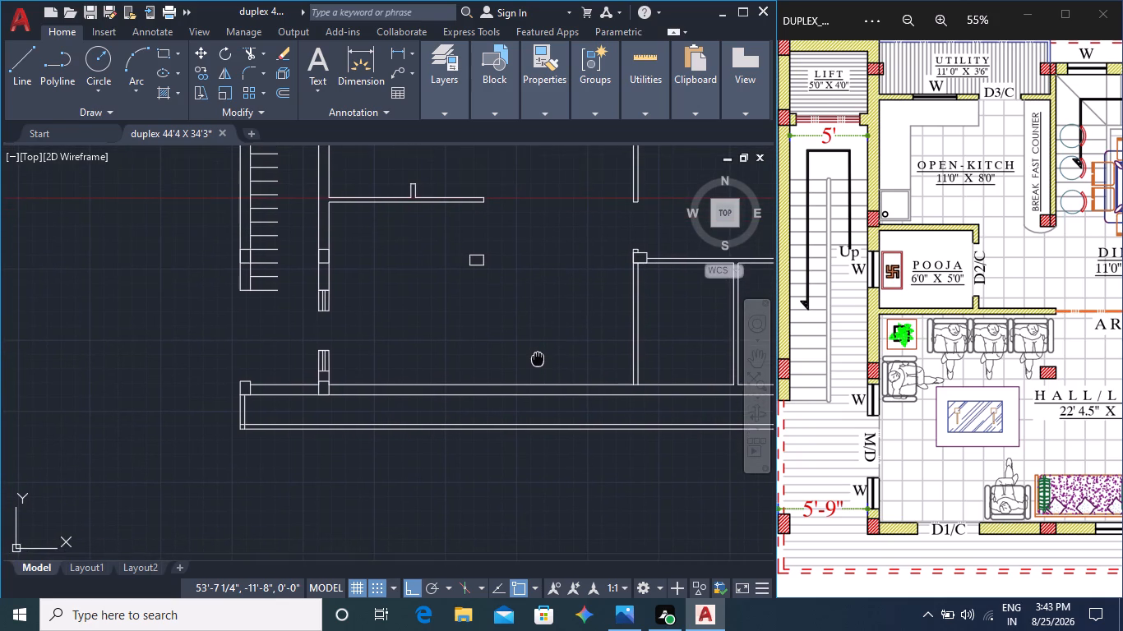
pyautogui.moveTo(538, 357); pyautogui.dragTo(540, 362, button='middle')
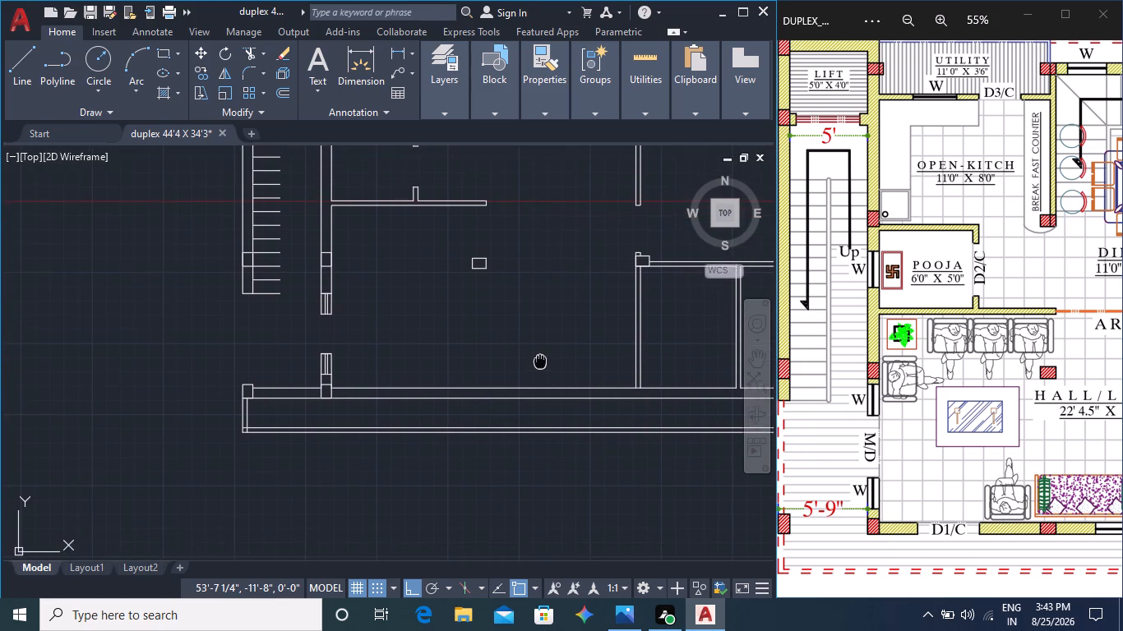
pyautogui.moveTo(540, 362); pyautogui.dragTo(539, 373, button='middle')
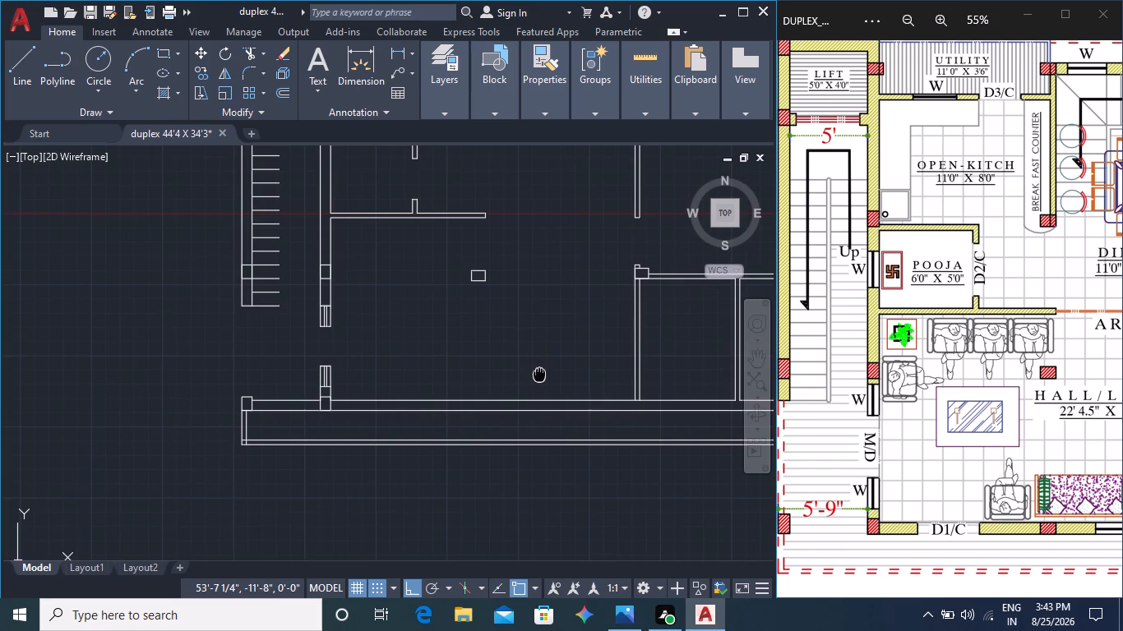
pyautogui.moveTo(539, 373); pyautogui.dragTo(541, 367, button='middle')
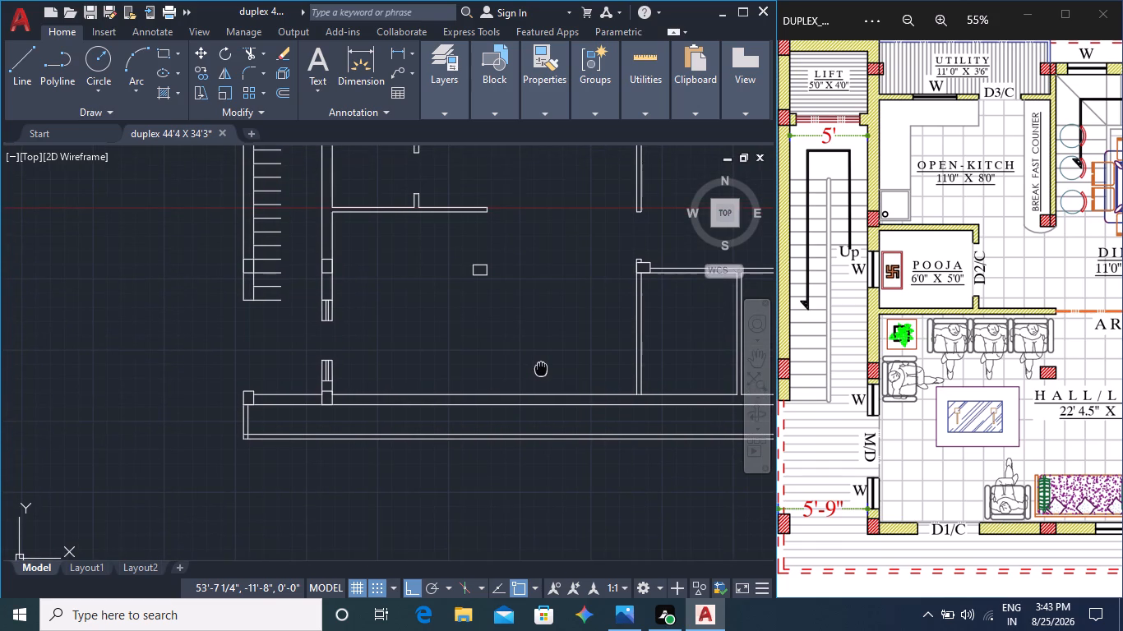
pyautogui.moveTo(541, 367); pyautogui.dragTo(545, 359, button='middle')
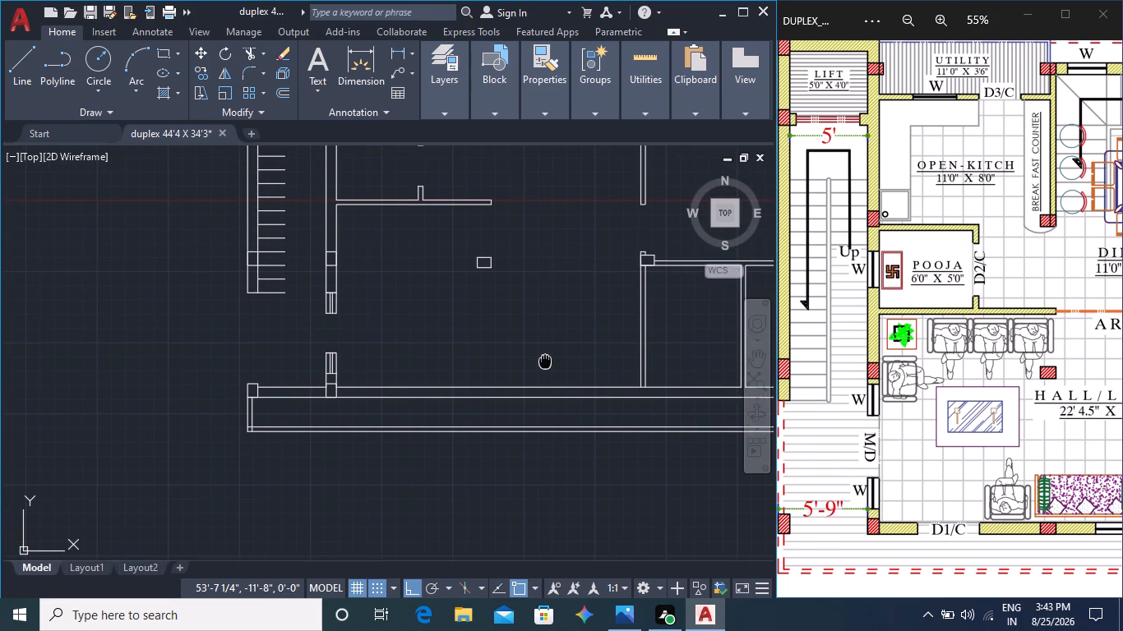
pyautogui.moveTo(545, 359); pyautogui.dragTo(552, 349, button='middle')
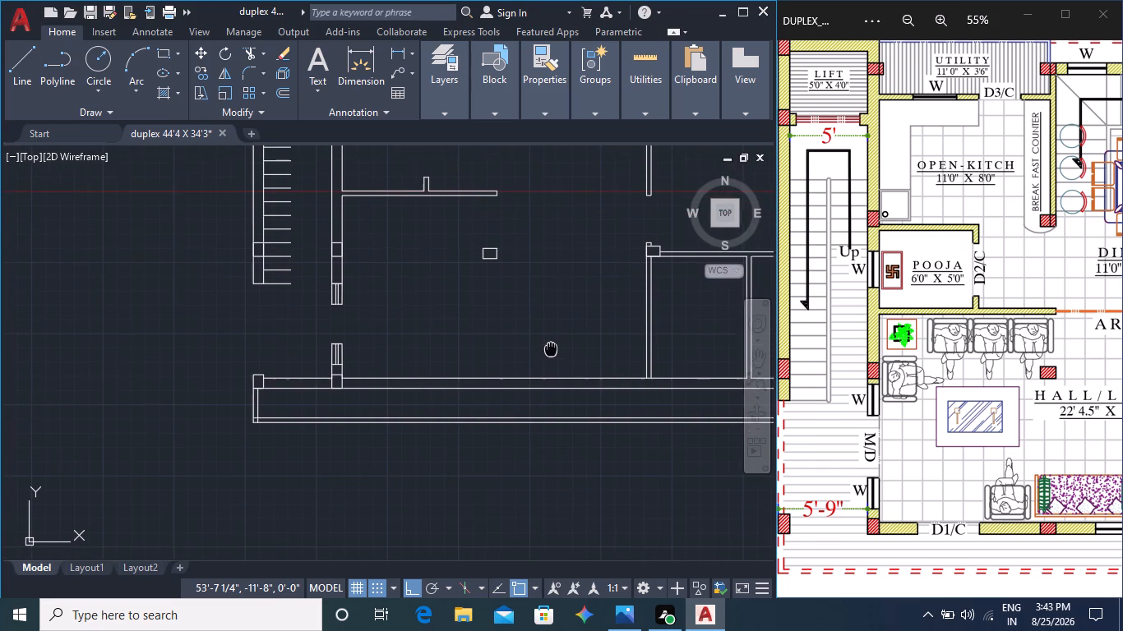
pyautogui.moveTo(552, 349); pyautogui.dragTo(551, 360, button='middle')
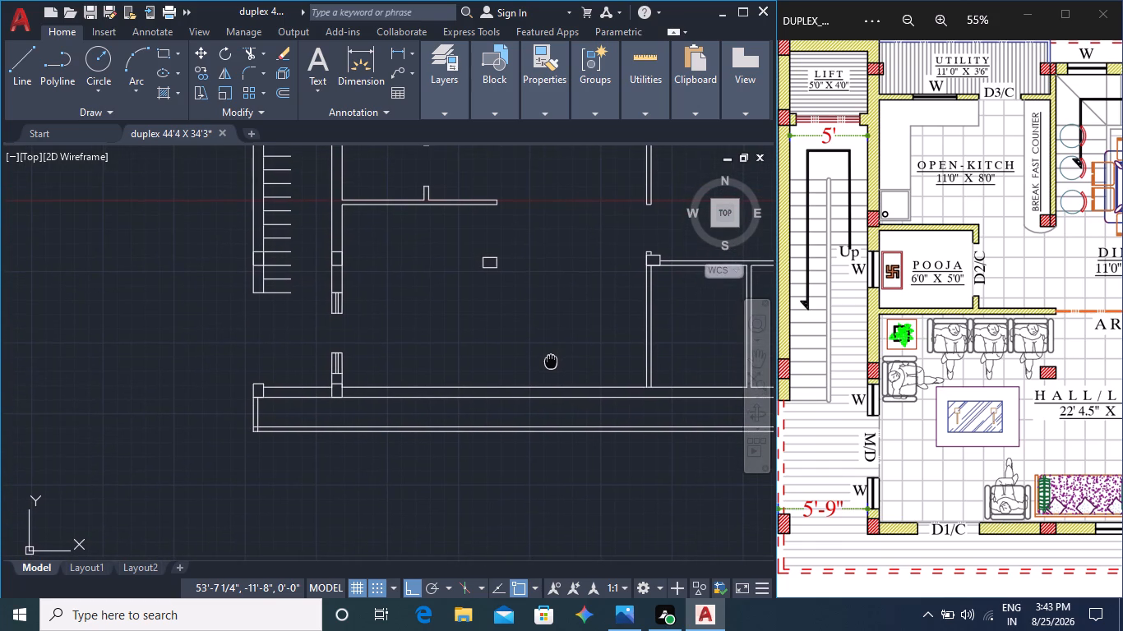
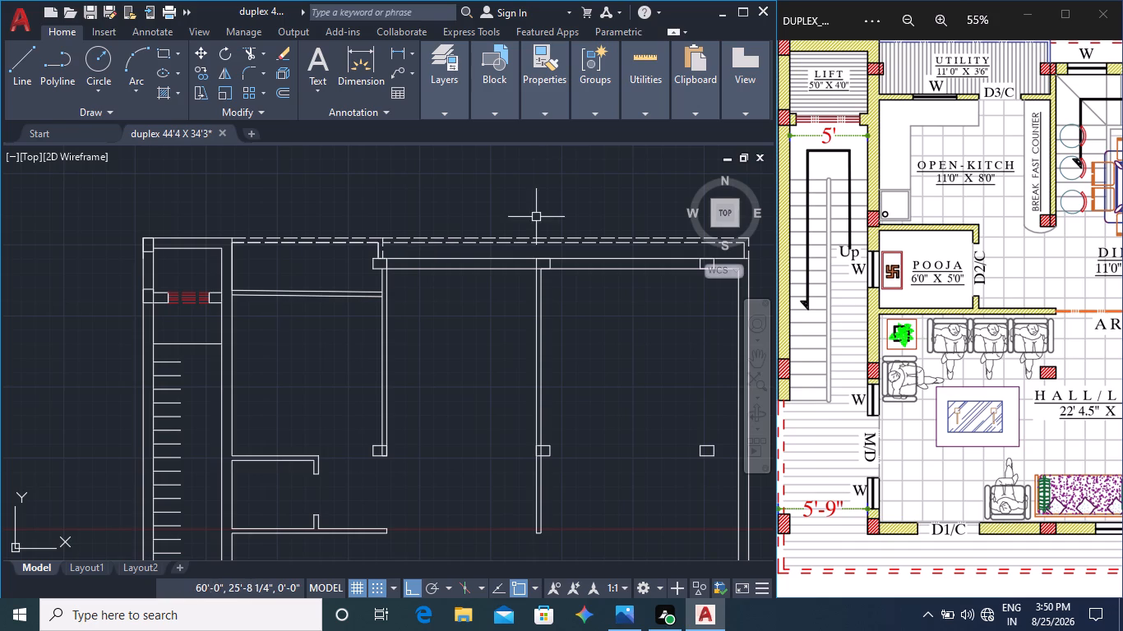
# Examine the lift, staircase, open kitchen and pooja area in the reference plan against the drawn floor plan.
pyautogui.moveTo(661, 425); pyautogui.dragTo(644, 326, button='middle')
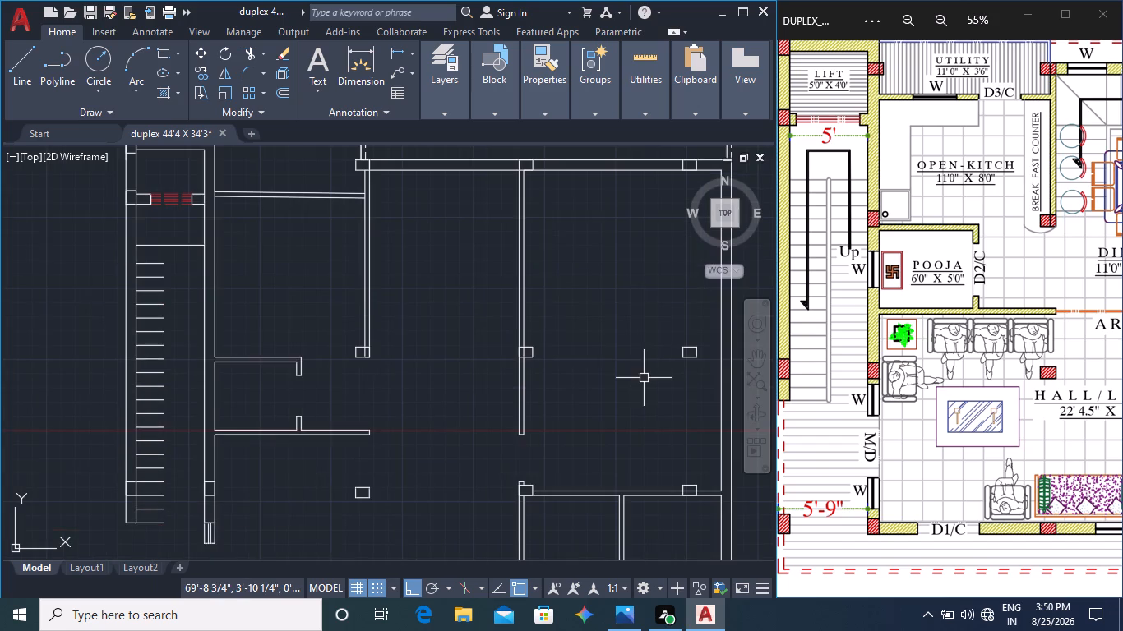
pyautogui.moveTo(600, 326); pyautogui.dragTo(617, 385, button='middle')
pyautogui.moveTo(924, 269); pyautogui.dragTo(927, 279, button='middle')
pyautogui.moveTo(946, 195); pyautogui.dragTo(918, 275, button='middle')
pyautogui.moveTo(925, 247); pyautogui.dragTo(924, 277, button='middle')
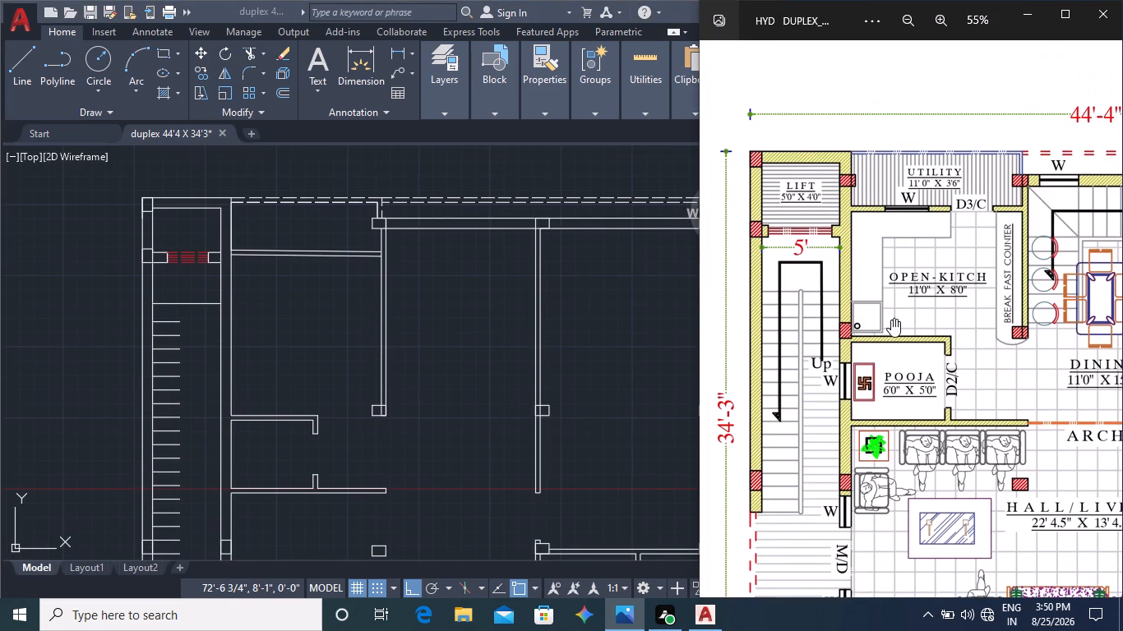
pyautogui.scroll(20, 887, 320)
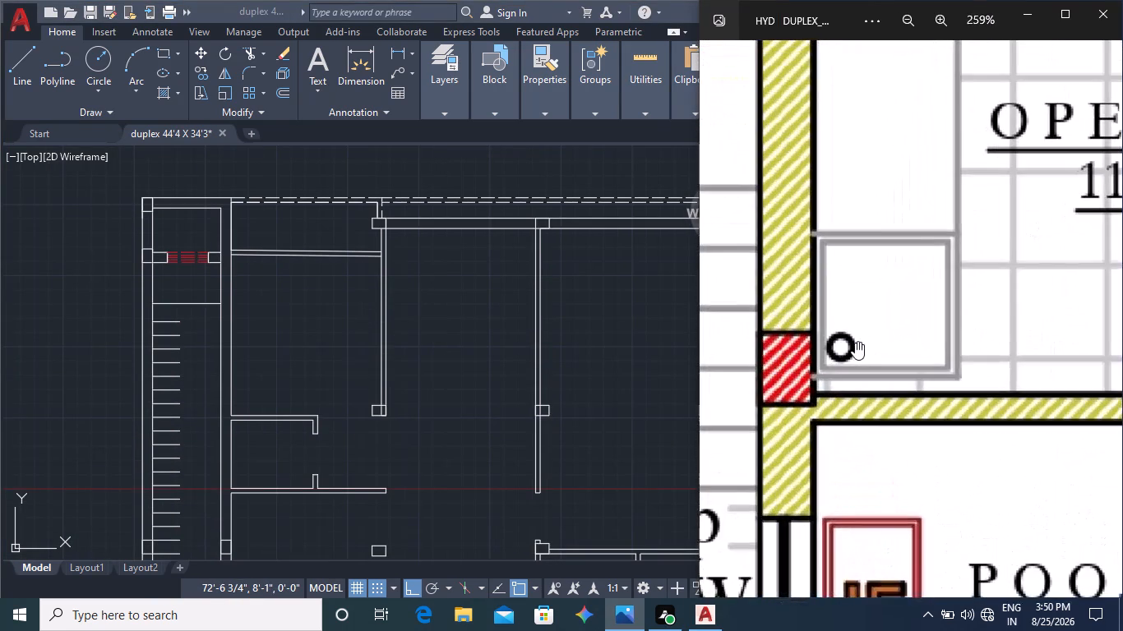
pyautogui.scroll(4, 876, 347)
pyautogui.scroll(-18, 872, 347)
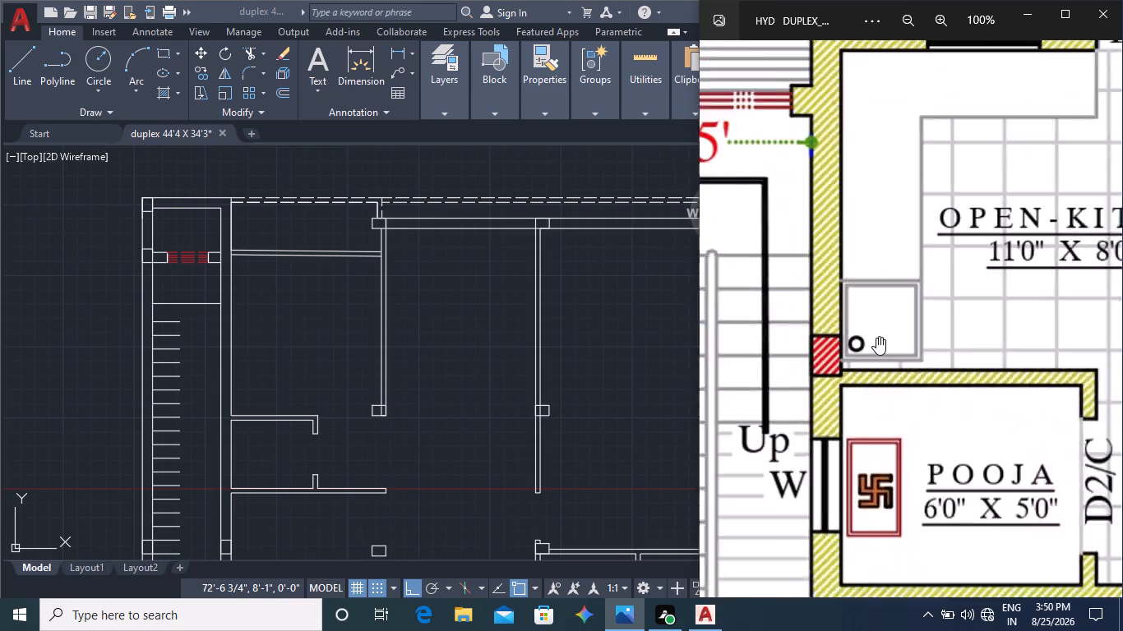
pyautogui.scroll(-5, 892, 316)
pyautogui.moveTo(973, 306); pyautogui.dragTo(964, 292, button='middle')
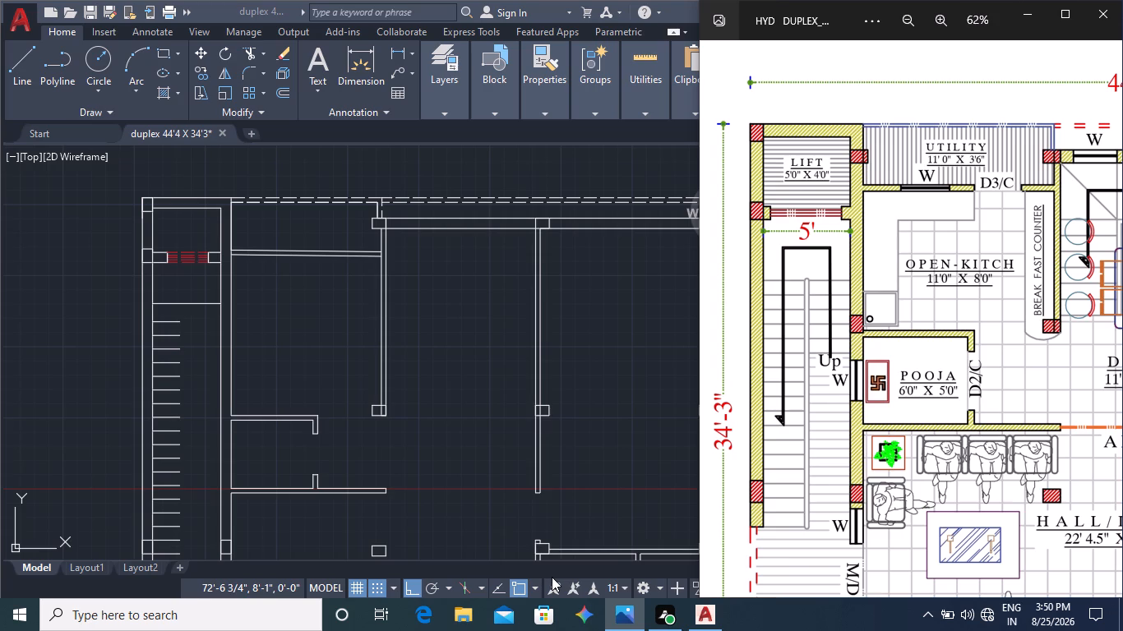
# Bring back the command line display in the drawing window.
pyautogui.hotkey('ctrl', '9')
pyautogui.middleClick(515, 496)
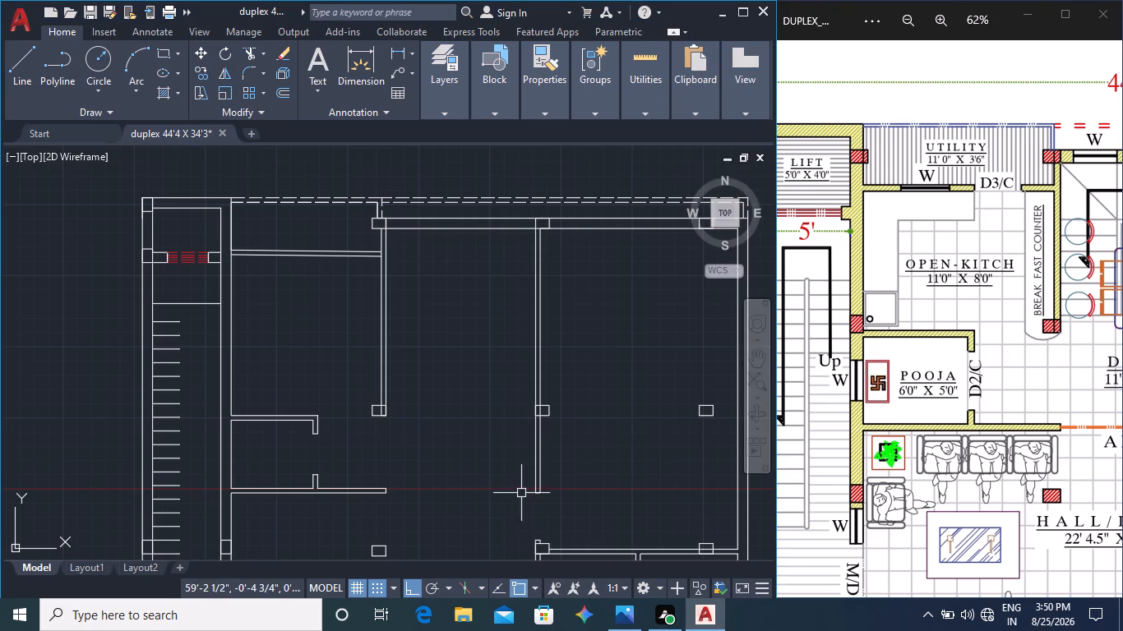
pyautogui.hotkey('ctrl', '9')
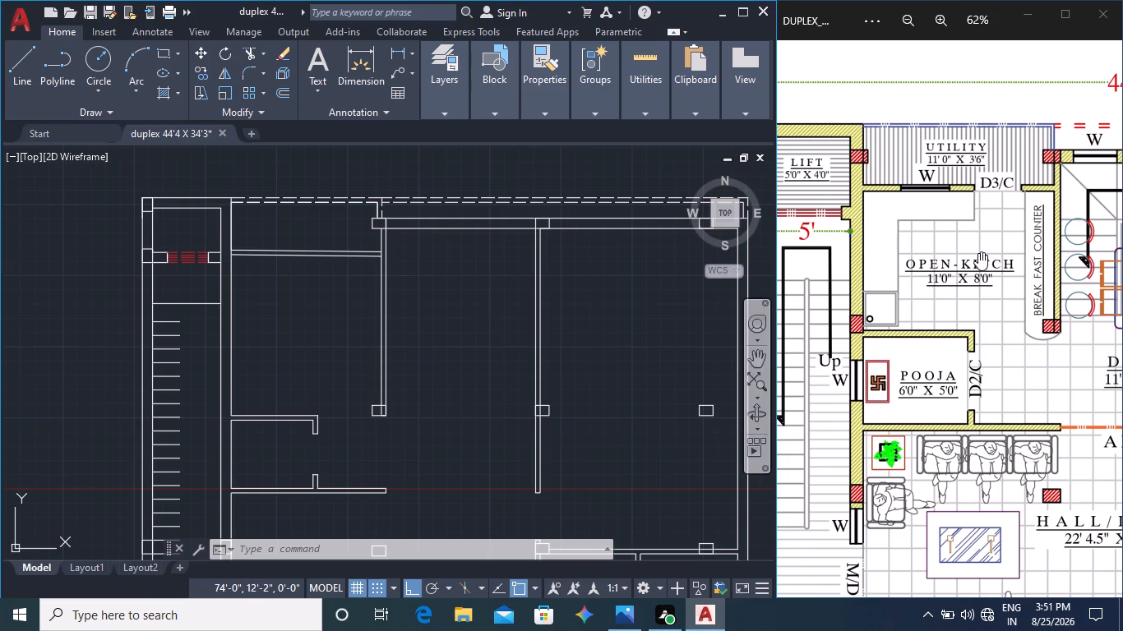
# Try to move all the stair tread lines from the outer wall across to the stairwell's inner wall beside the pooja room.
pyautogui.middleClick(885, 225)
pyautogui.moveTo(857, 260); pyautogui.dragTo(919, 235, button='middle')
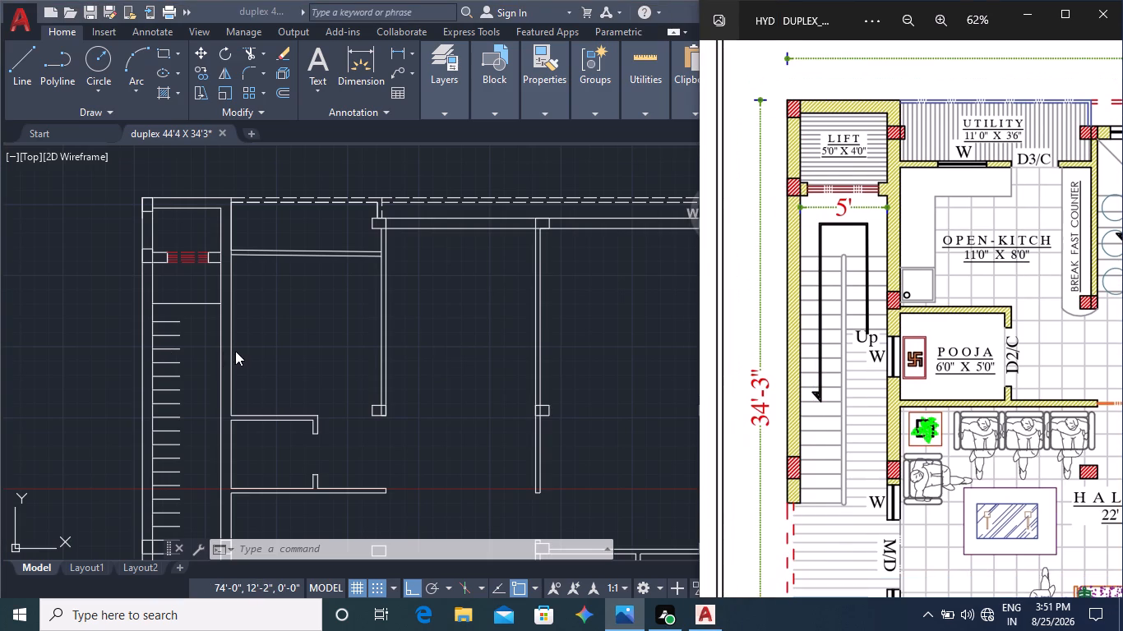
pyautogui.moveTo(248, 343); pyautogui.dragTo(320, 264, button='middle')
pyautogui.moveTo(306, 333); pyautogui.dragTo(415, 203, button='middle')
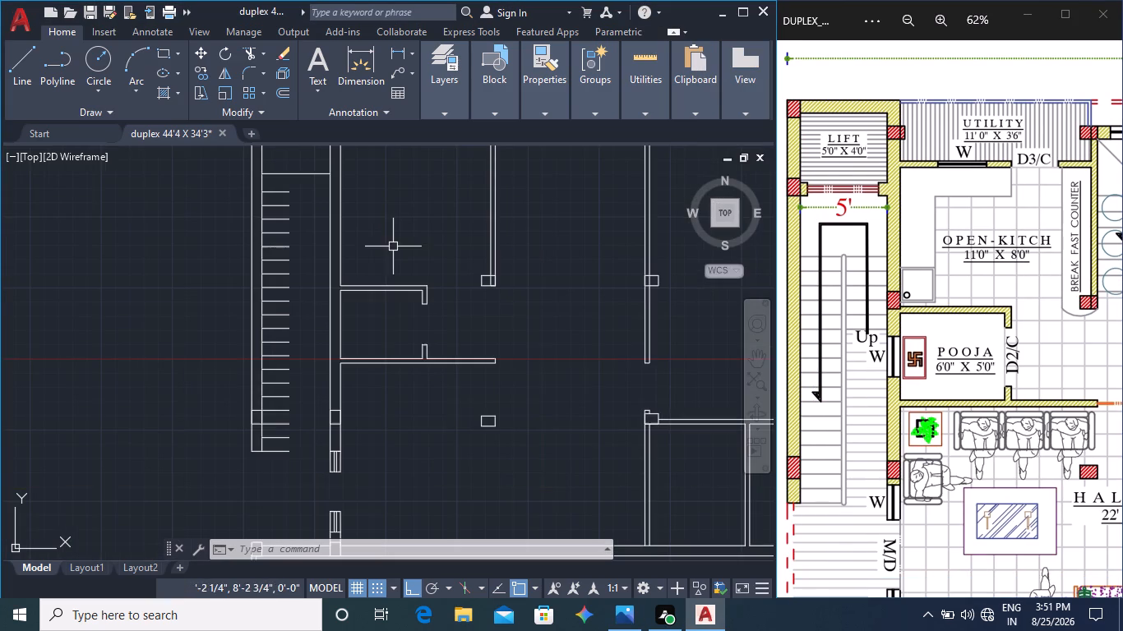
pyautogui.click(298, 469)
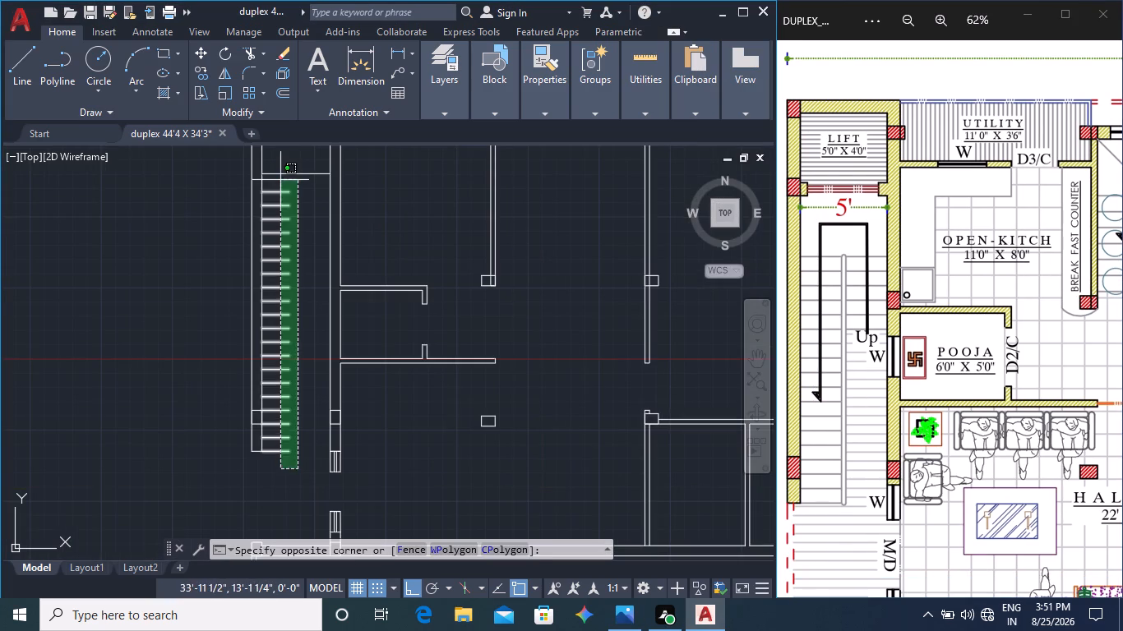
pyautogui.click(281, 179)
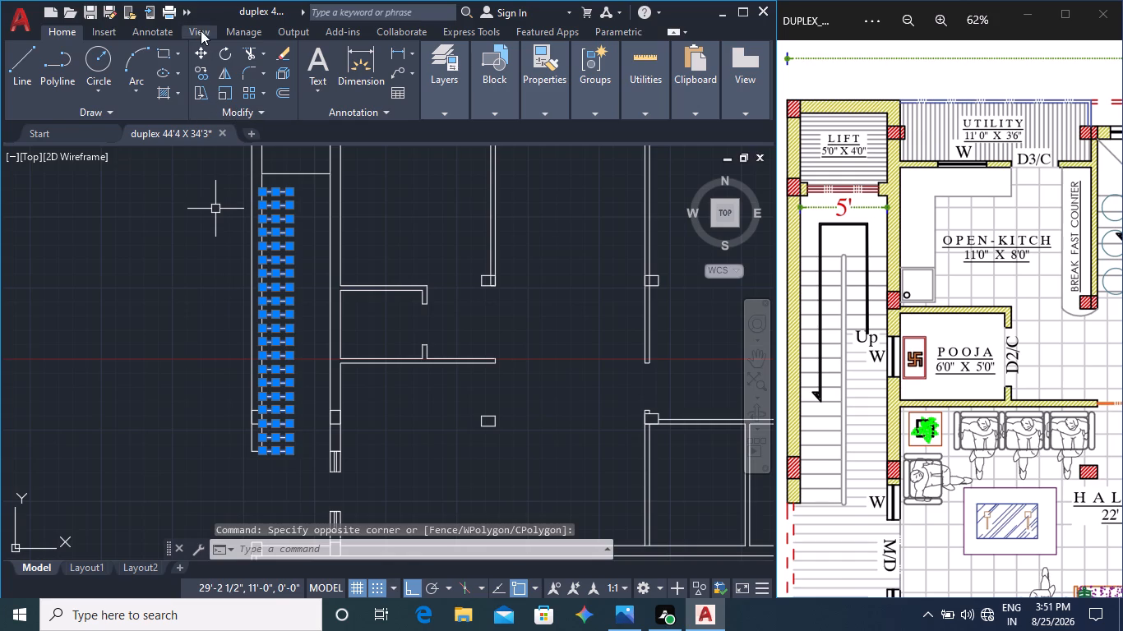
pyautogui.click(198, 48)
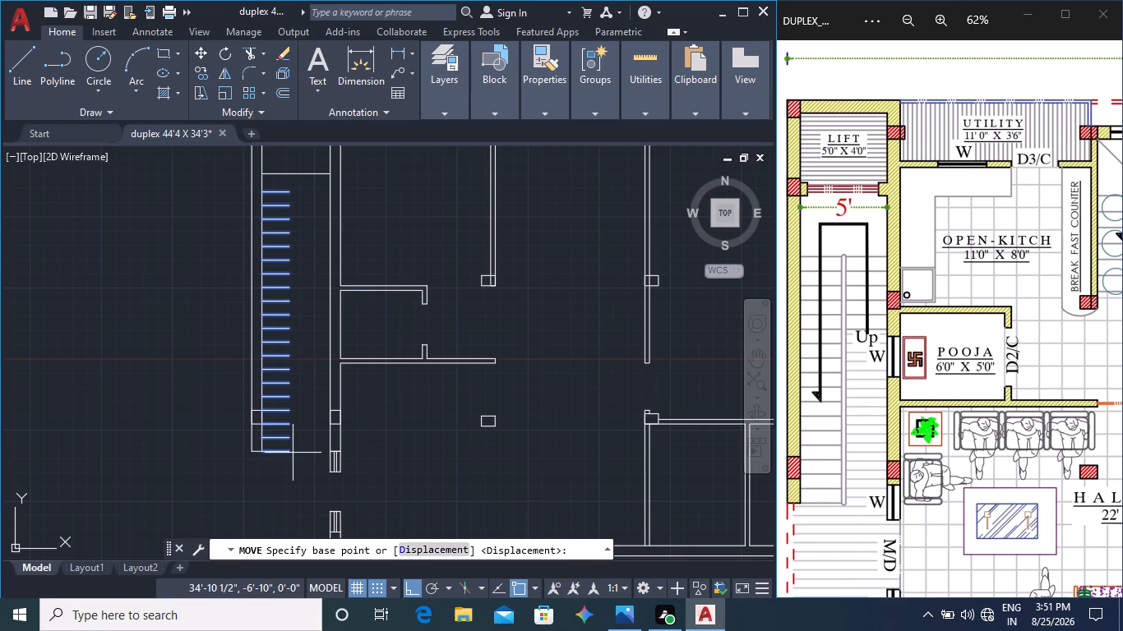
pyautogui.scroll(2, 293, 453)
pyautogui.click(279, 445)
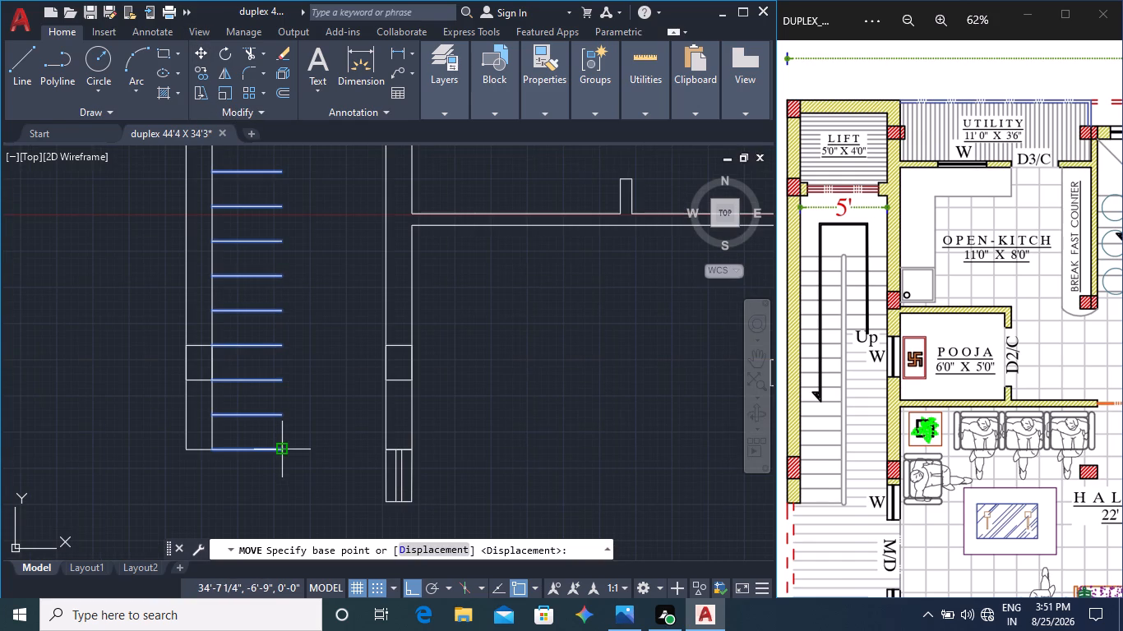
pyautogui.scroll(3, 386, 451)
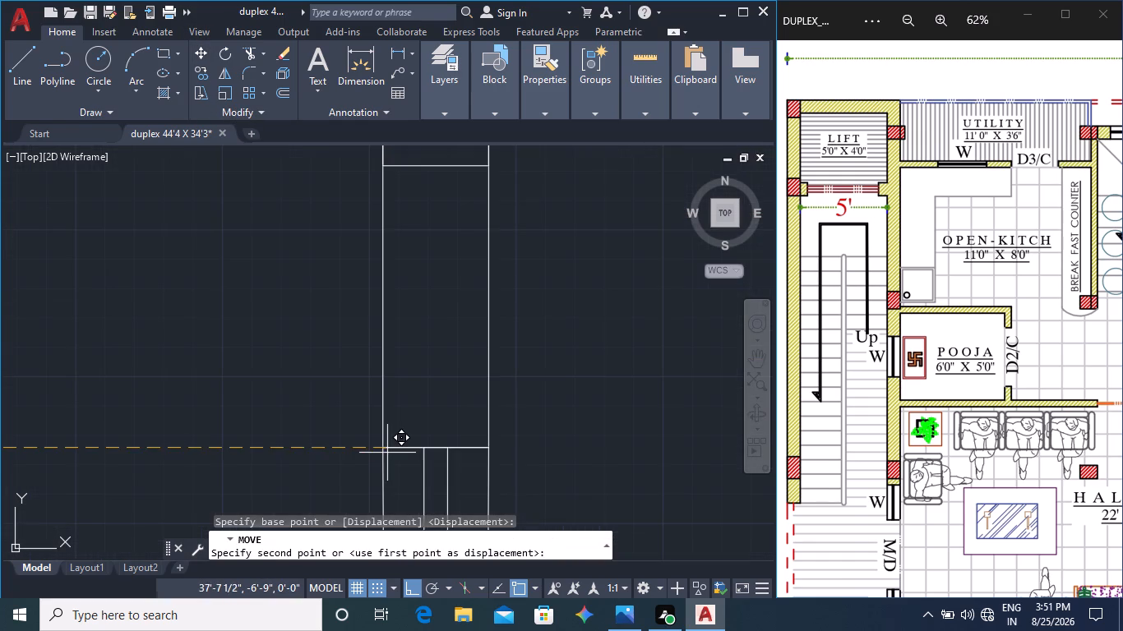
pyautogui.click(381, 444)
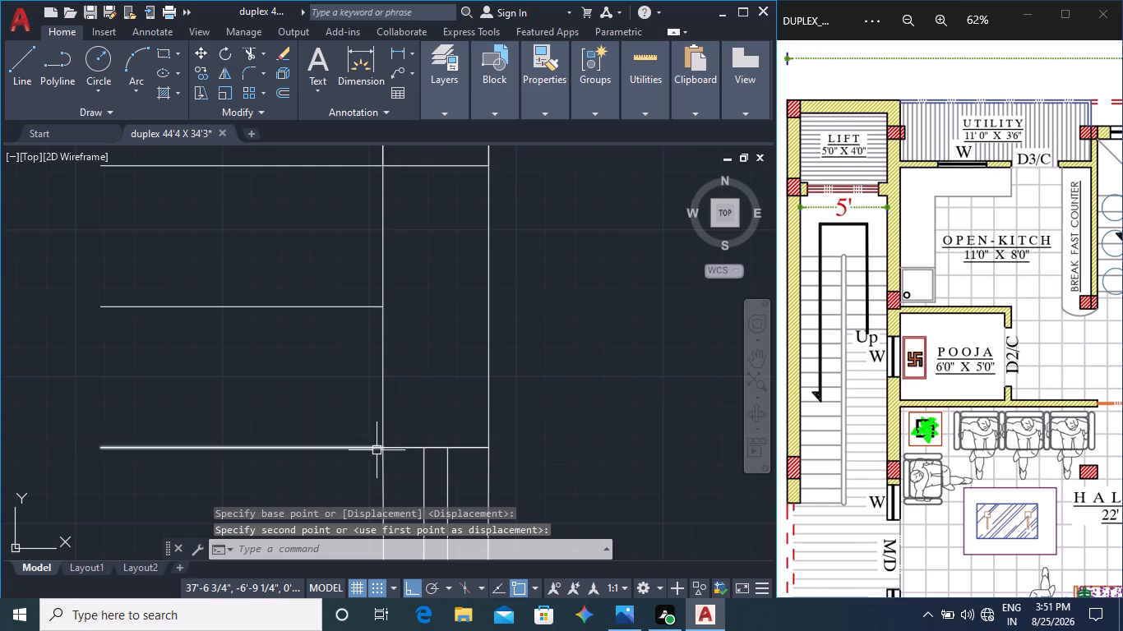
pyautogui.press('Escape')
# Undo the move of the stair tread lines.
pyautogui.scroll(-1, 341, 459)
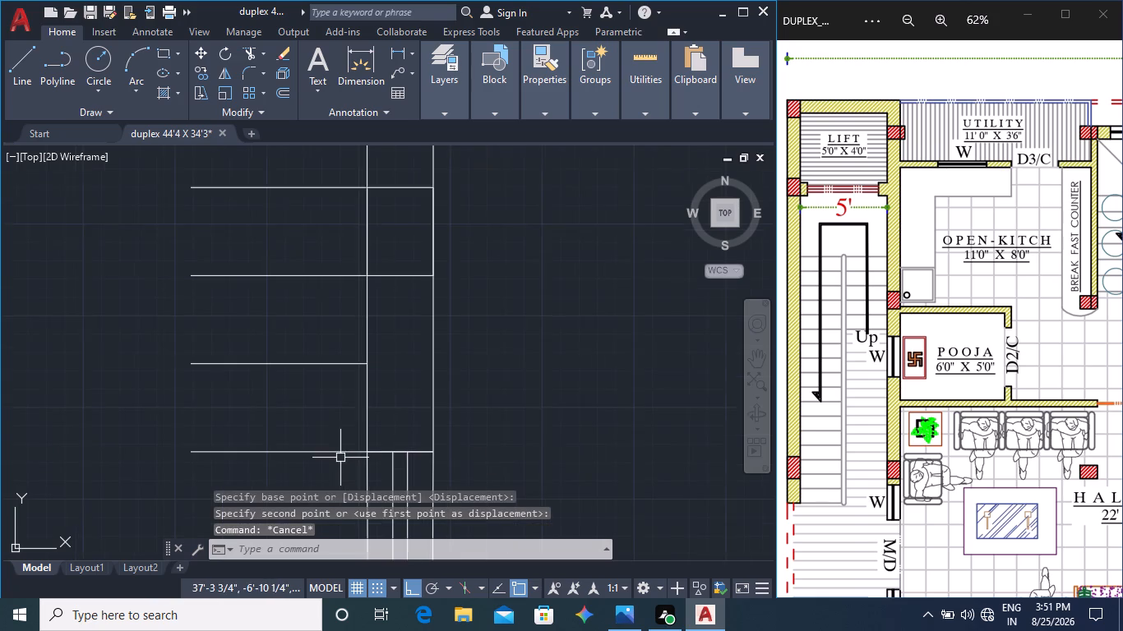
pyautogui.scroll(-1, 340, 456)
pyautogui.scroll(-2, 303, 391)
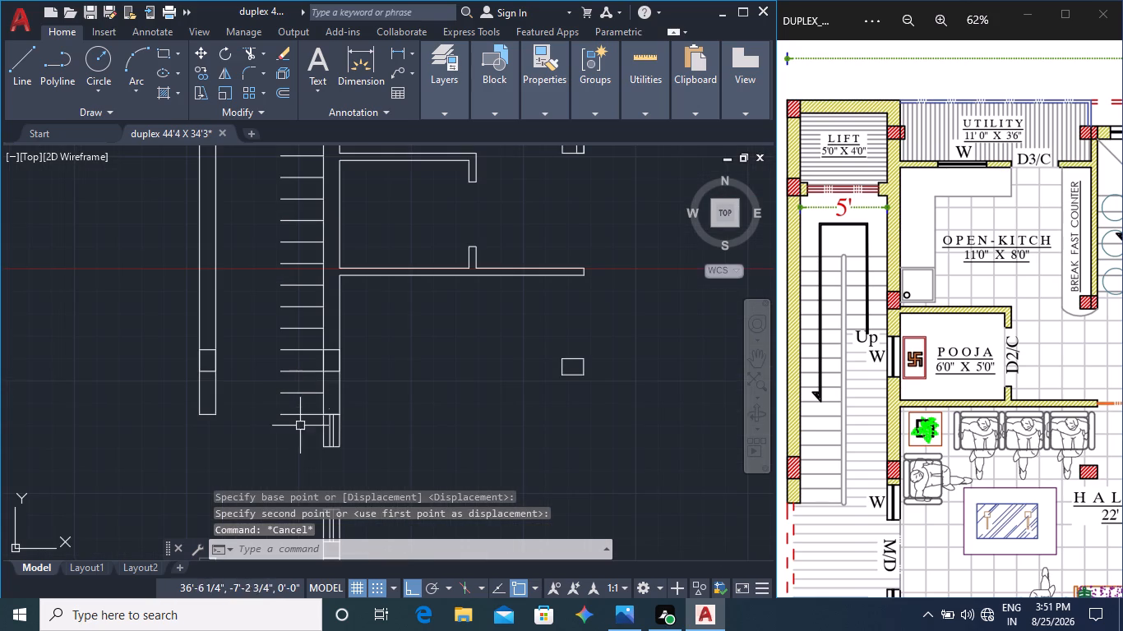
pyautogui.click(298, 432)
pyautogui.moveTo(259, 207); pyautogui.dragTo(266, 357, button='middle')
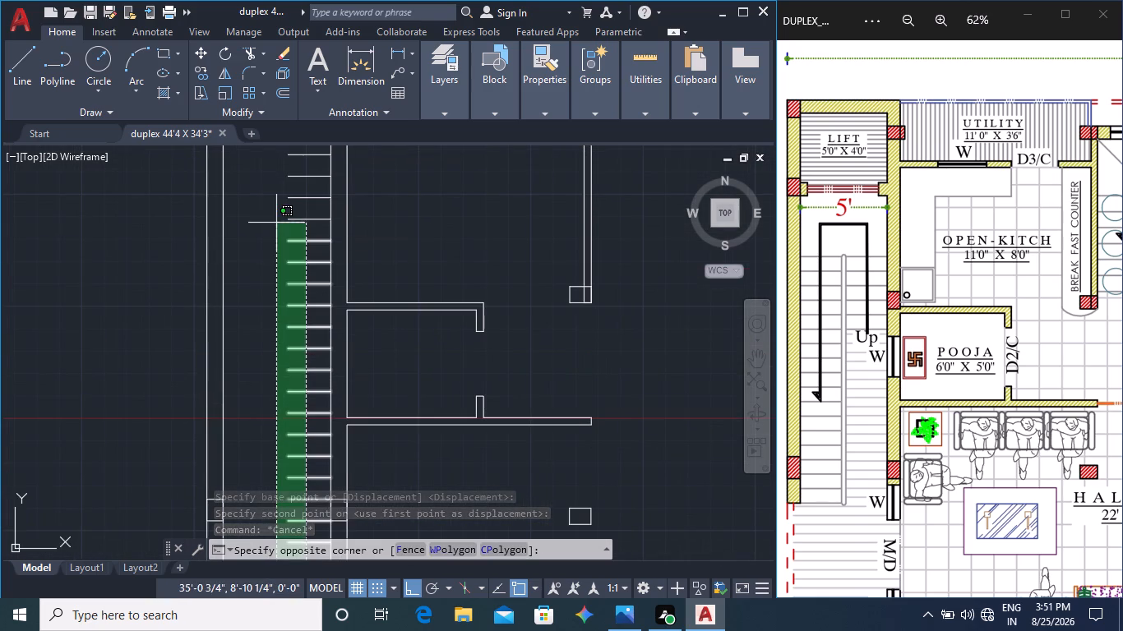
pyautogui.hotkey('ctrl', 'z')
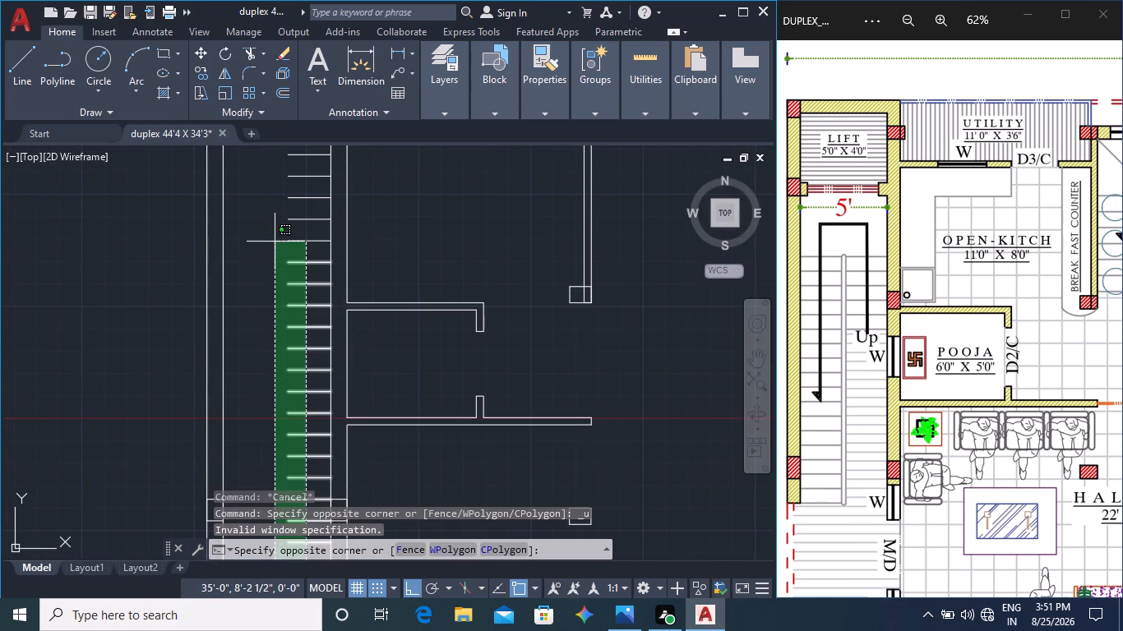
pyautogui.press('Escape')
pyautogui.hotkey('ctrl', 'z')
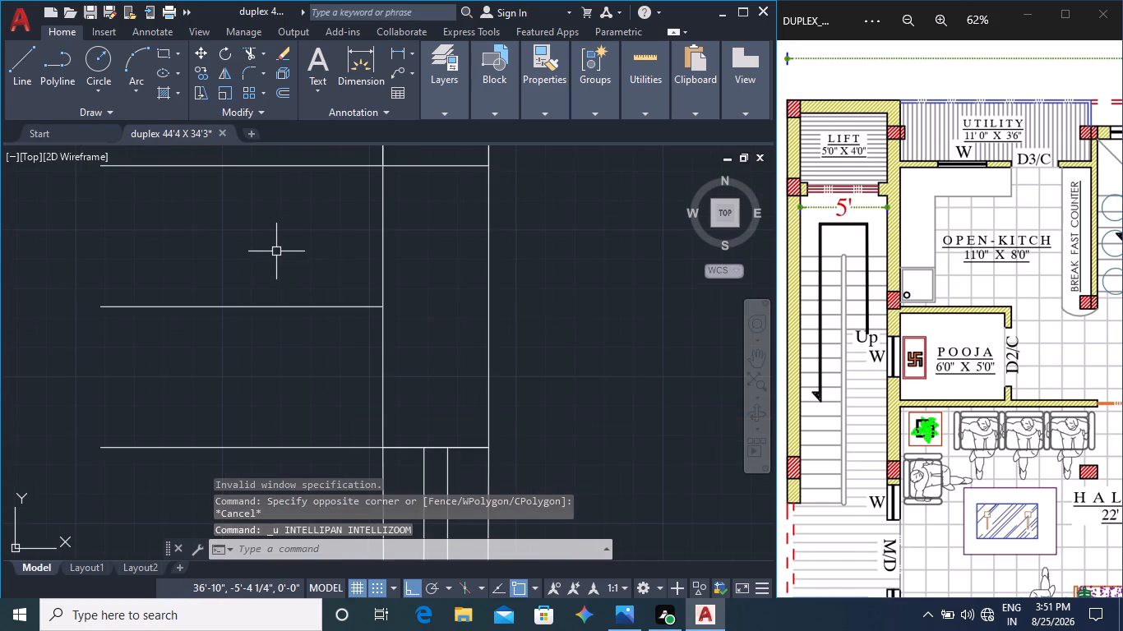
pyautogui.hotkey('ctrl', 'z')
# Copy all the stair tread lines about 3' across the stairwell so their ends meet the inner wall, forming the second flight.
pyautogui.scroll(-2, 276, 251)
pyautogui.scroll(1, 278, 308)
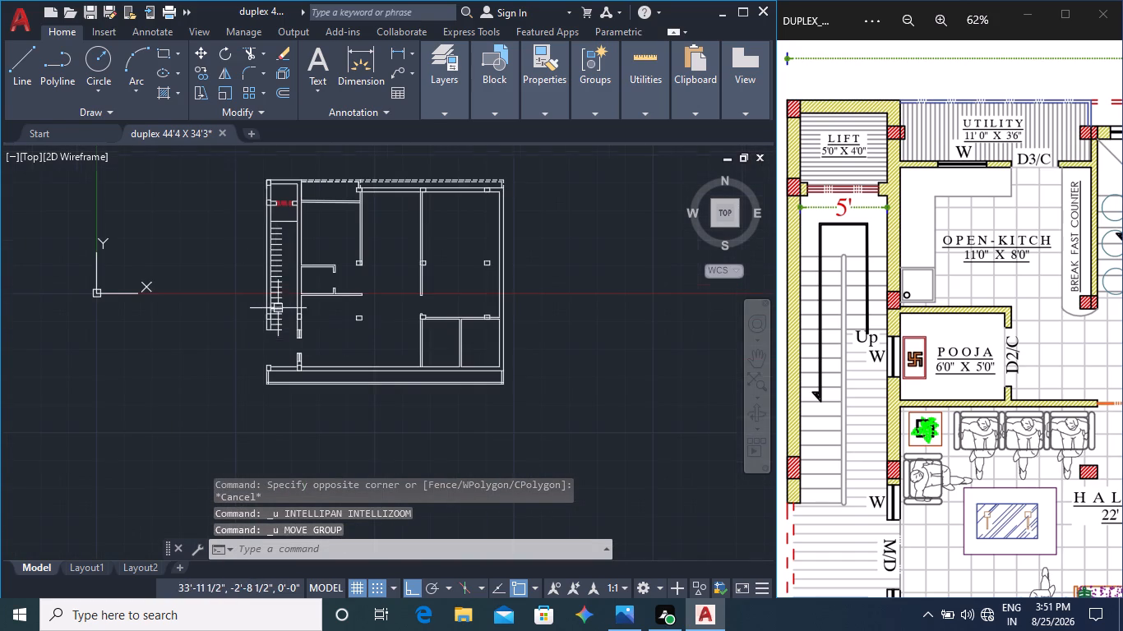
pyautogui.scroll(2, 278, 308)
pyautogui.moveTo(305, 363); pyautogui.dragTo(305, 414, button='middle')
pyautogui.click(318, 472)
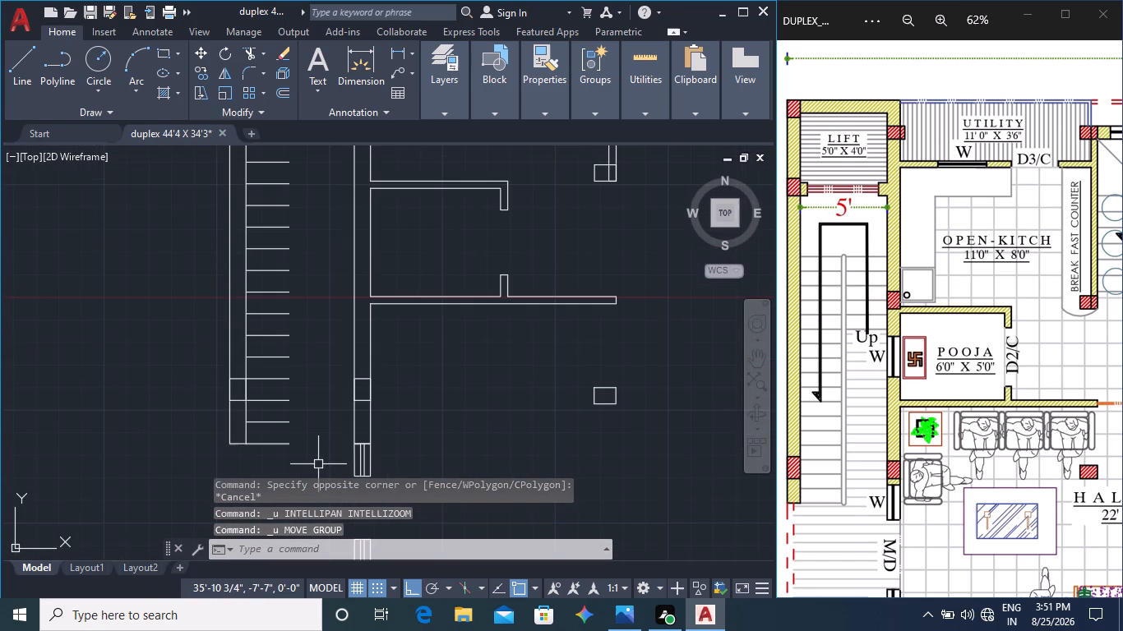
pyautogui.moveTo(274, 292); pyautogui.dragTo(284, 446, button='middle')
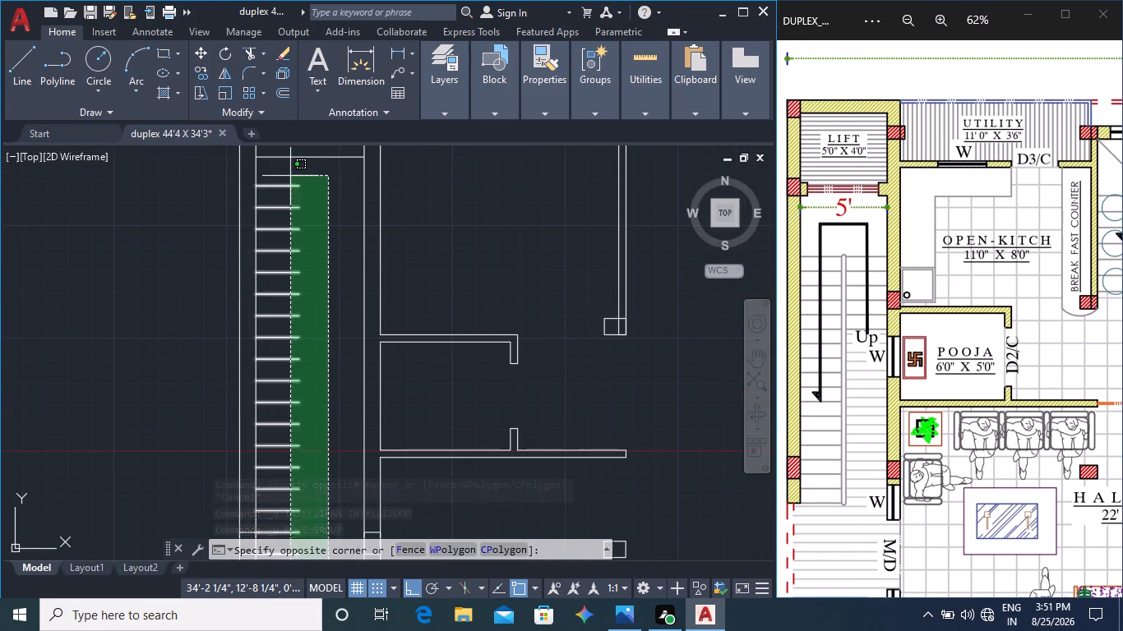
pyautogui.click(290, 176)
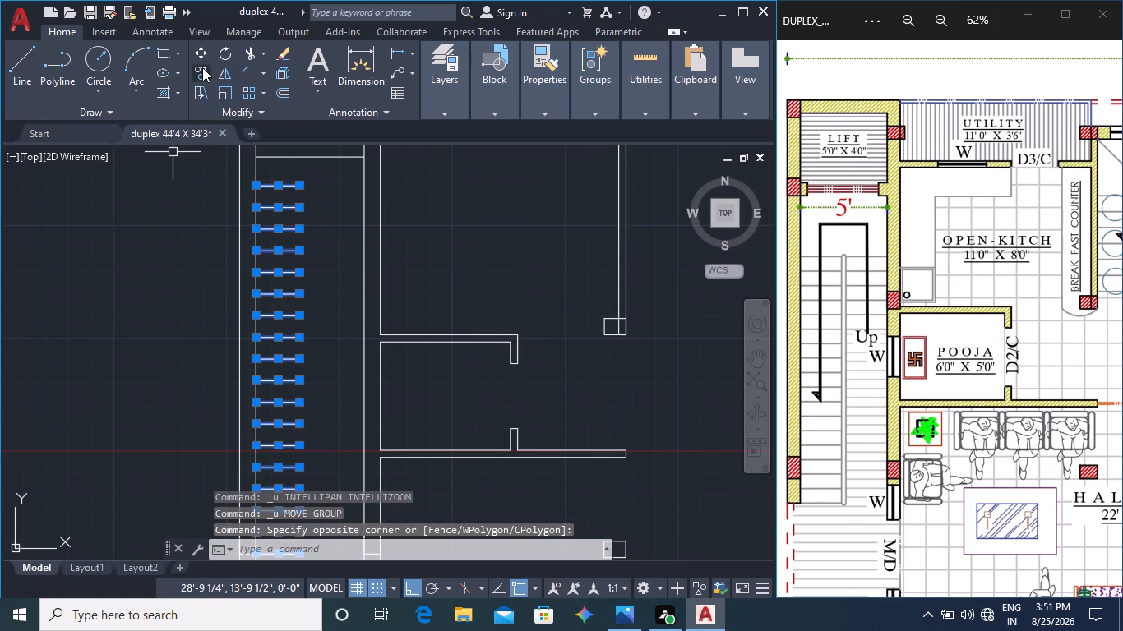
pyautogui.click(202, 67)
pyautogui.click(298, 184)
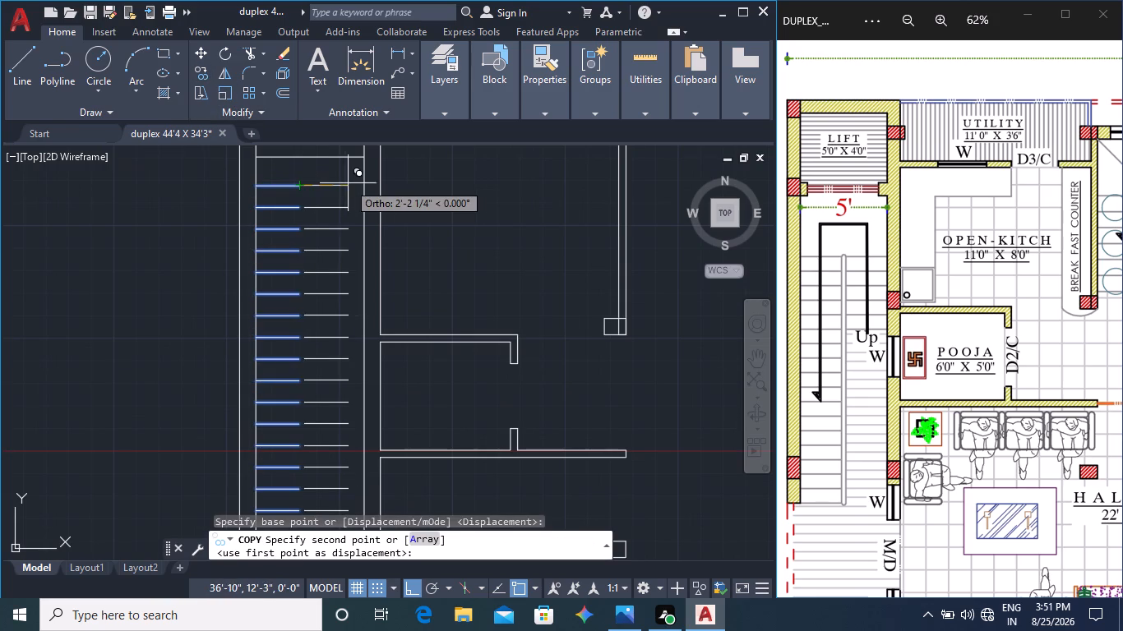
pyautogui.scroll(1, 362, 182)
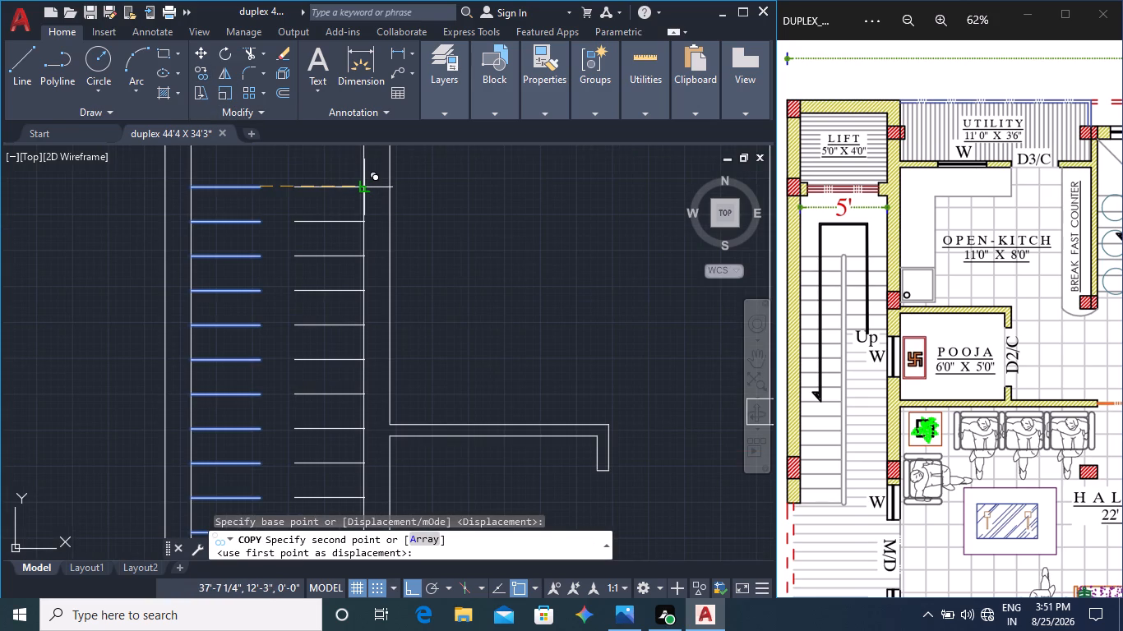
pyautogui.scroll(3, 359, 188)
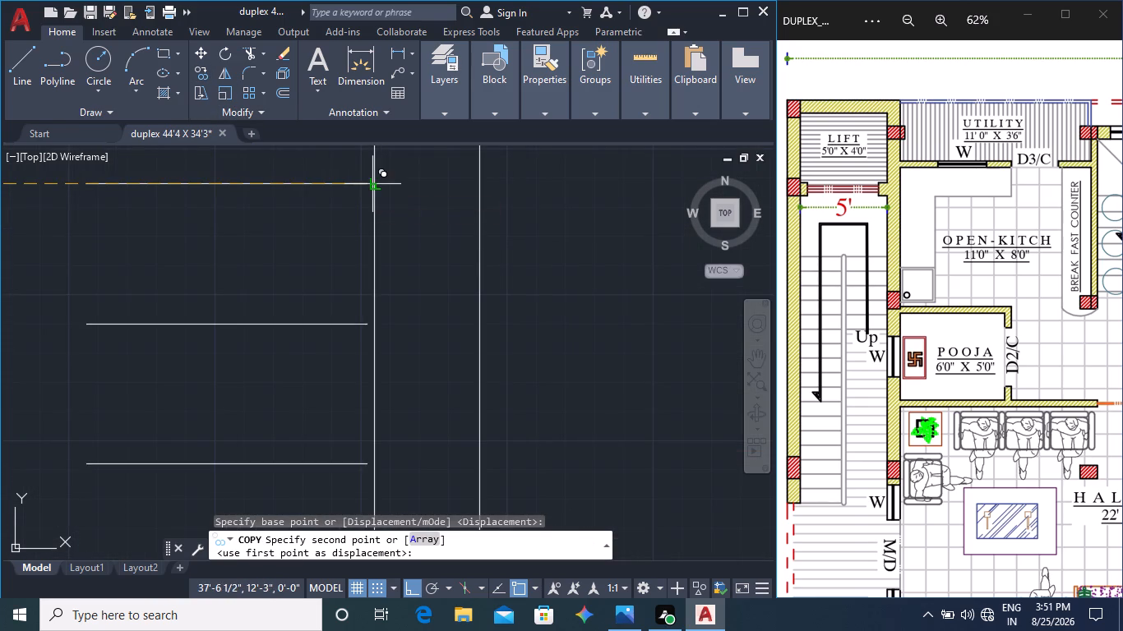
pyautogui.click(371, 185)
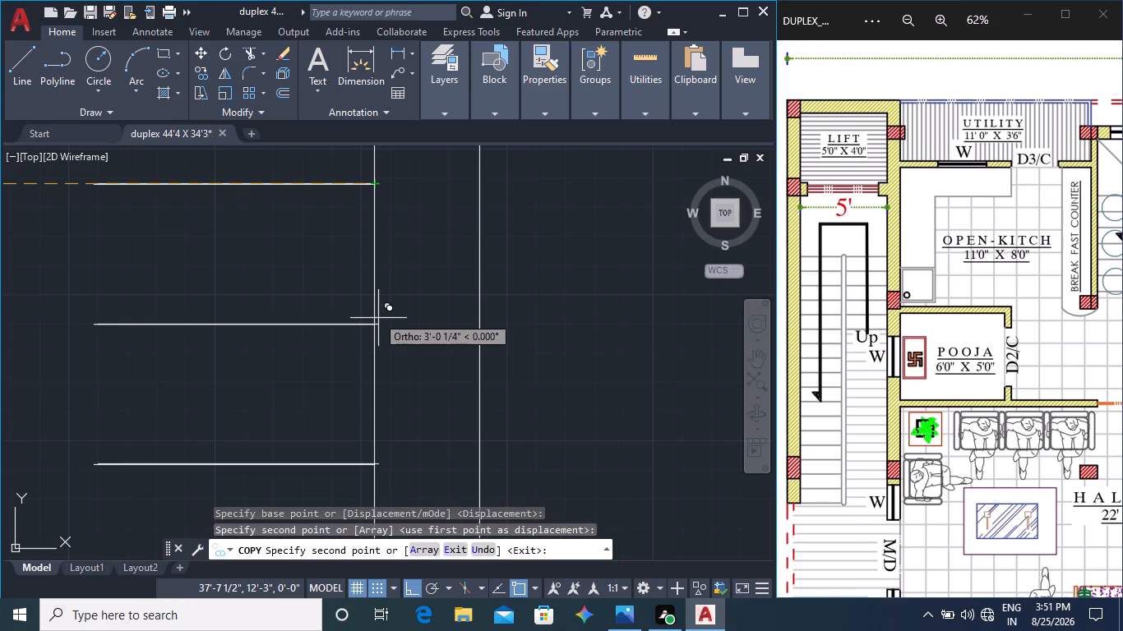
pyautogui.press('Escape')
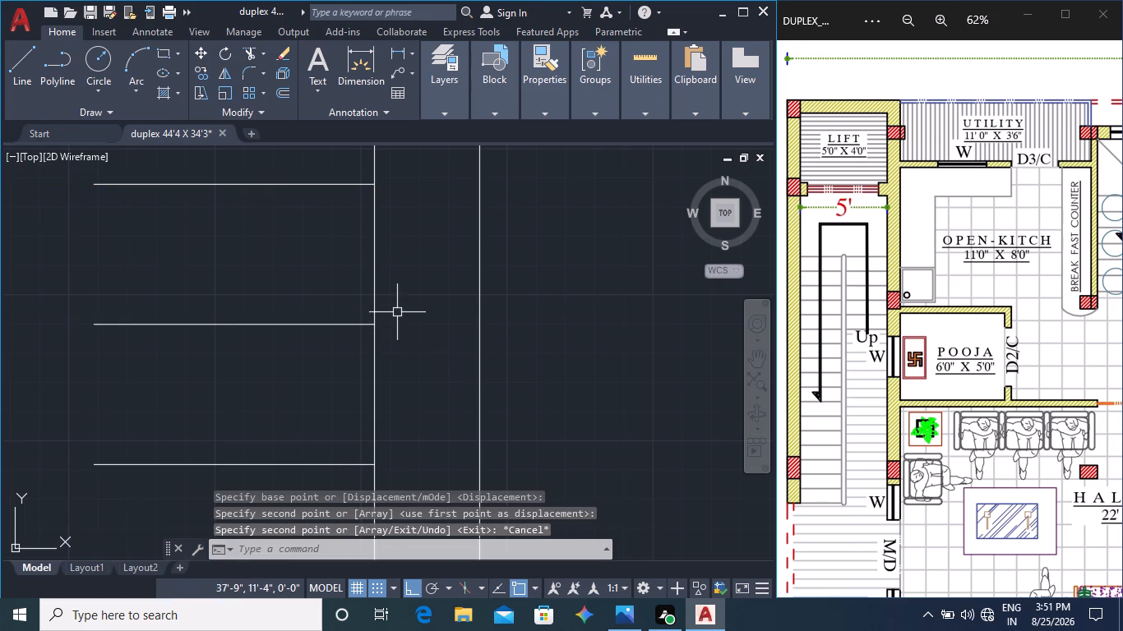
# Draw a line about 20' long joining the outer-wall flight's inner tread ends up to the landing line, continuing about 11" across the gap.
pyautogui.scroll(-3, 397, 312)
pyautogui.moveTo(481, 375); pyautogui.dragTo(492, 303, button='middle')
pyautogui.scroll(-1, 470, 342)
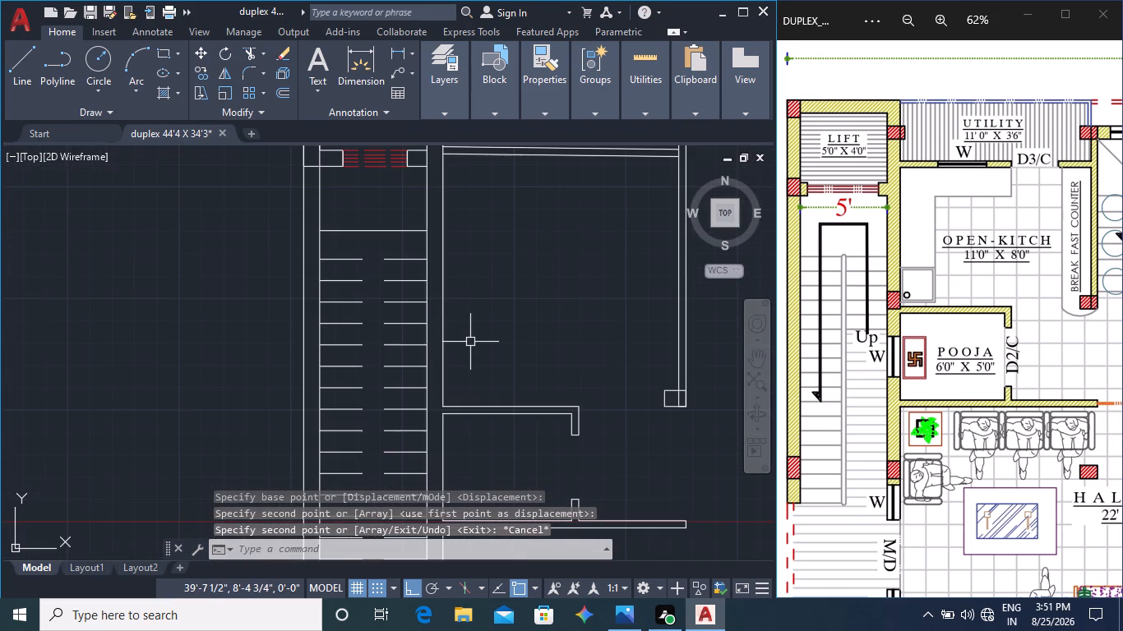
pyautogui.moveTo(481, 383); pyautogui.dragTo(501, 277, button='middle')
pyautogui.moveTo(495, 412); pyautogui.dragTo(506, 317, button='middle')
pyautogui.scroll(-1, 501, 347)
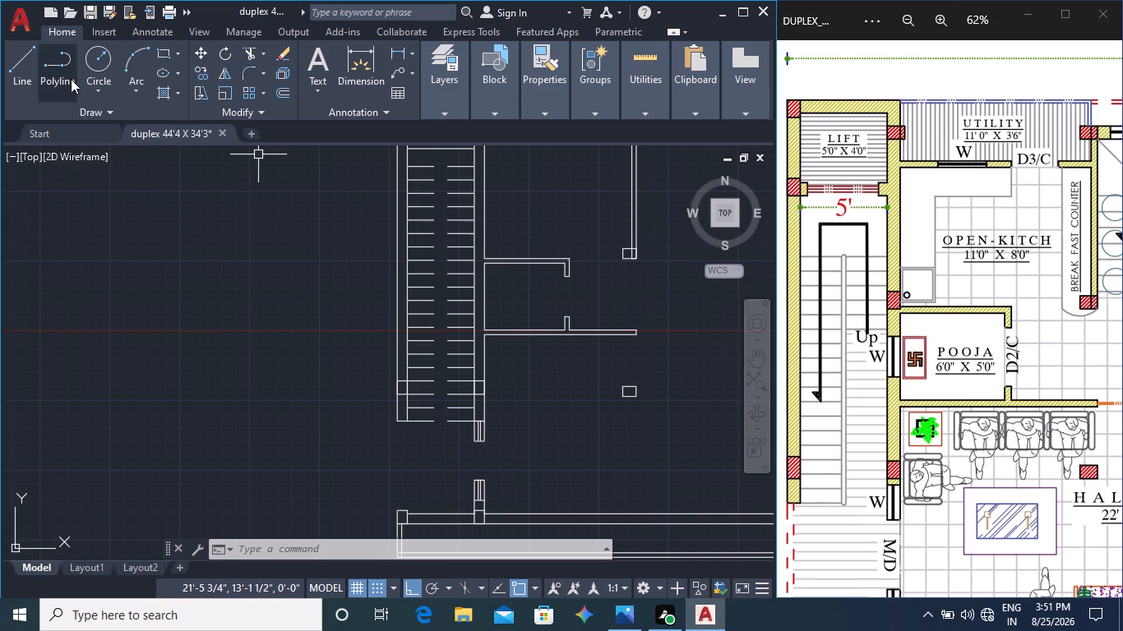
pyautogui.click(19, 67)
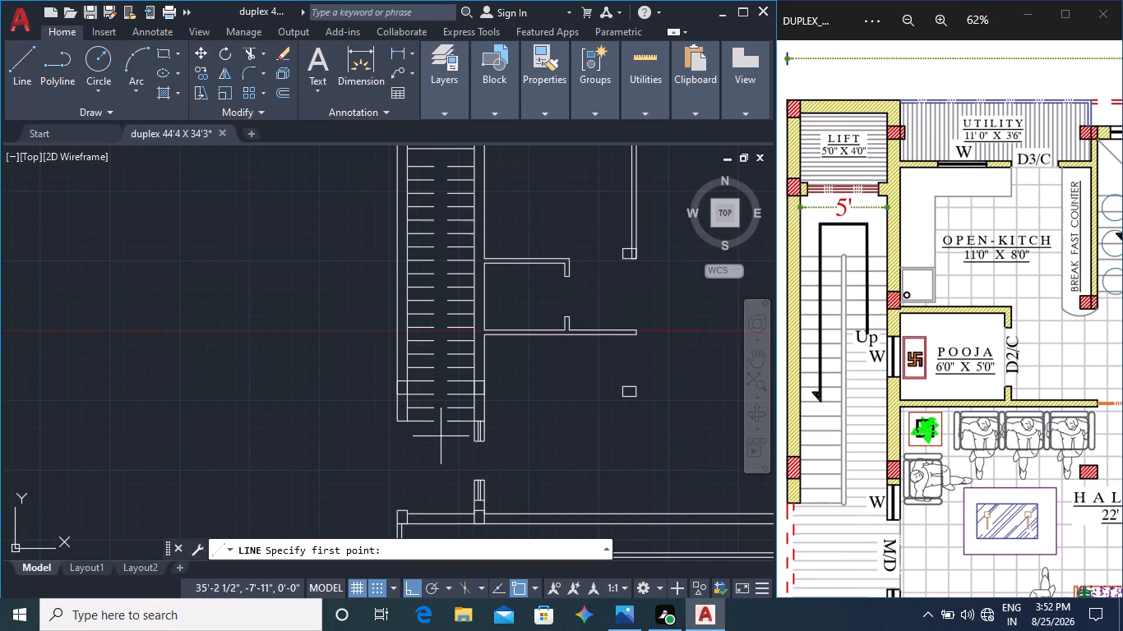
pyautogui.scroll(1, 432, 417)
pyautogui.click(437, 426)
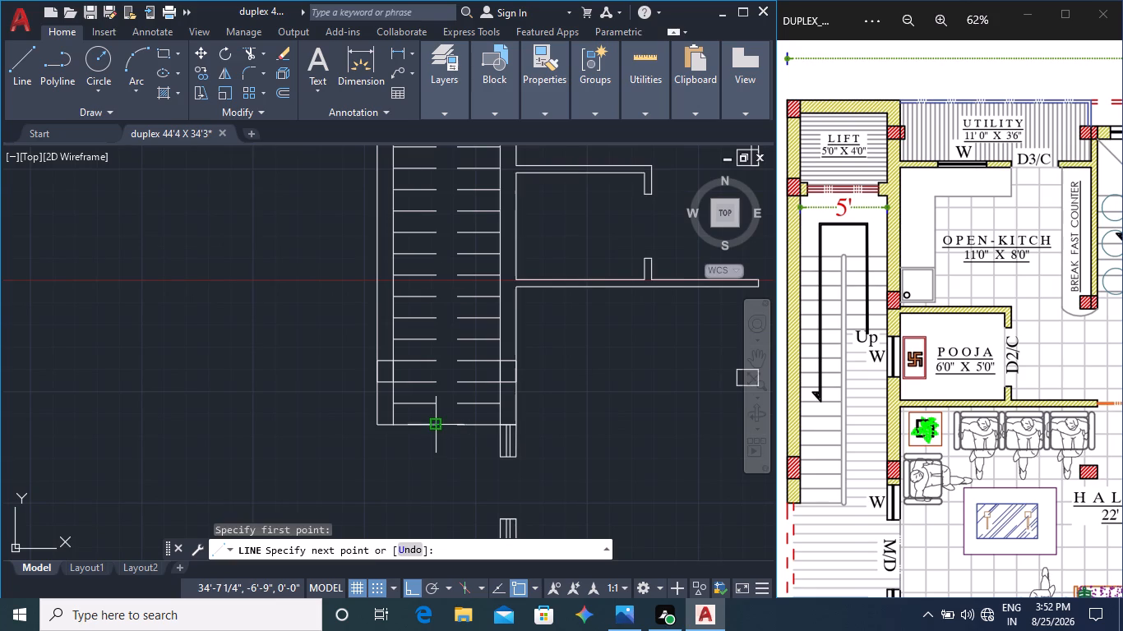
pyautogui.moveTo(439, 325); pyautogui.dragTo(431, 504, button='middle')
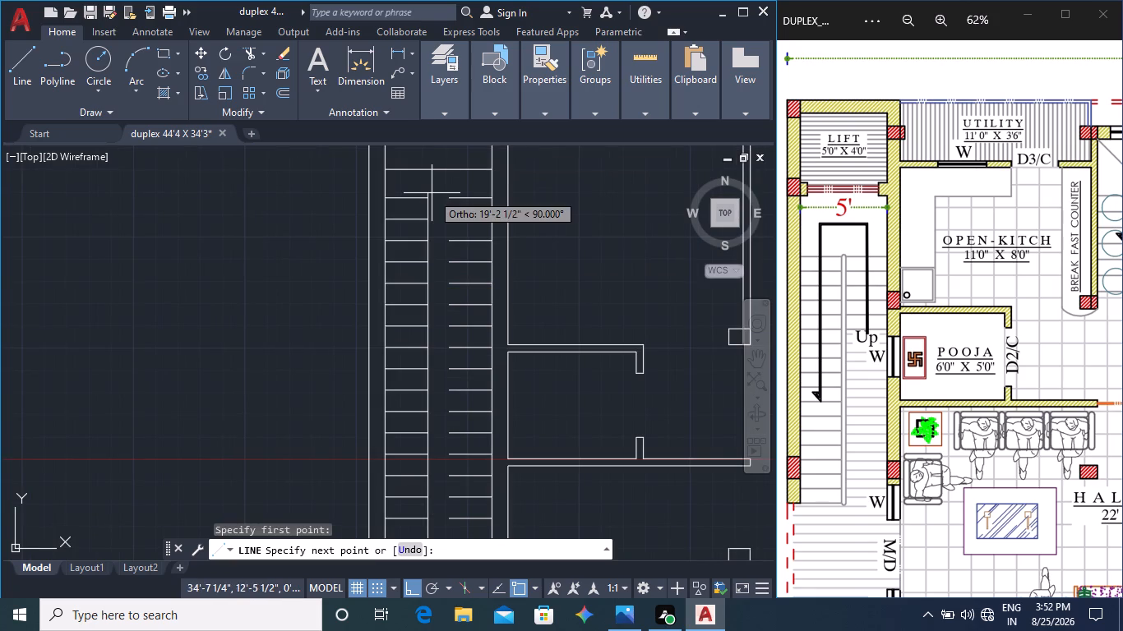
pyautogui.click(432, 169)
pyautogui.click(447, 171)
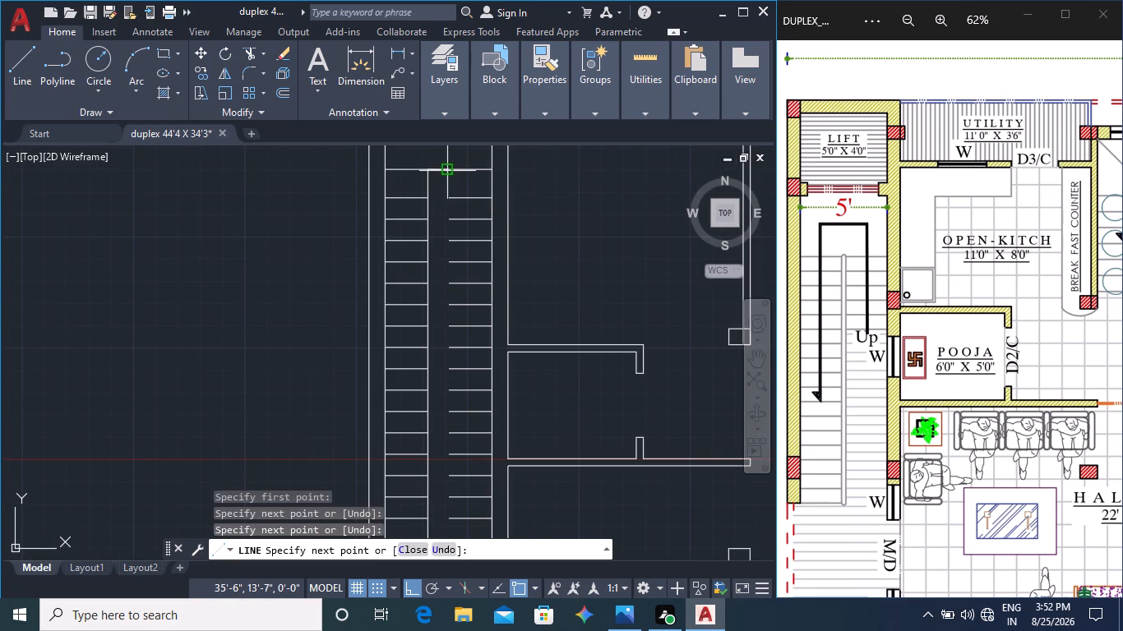
pyautogui.moveTo(447, 352); pyautogui.dragTo(460, 188, button='middle')
pyautogui.scroll(2, 451, 462)
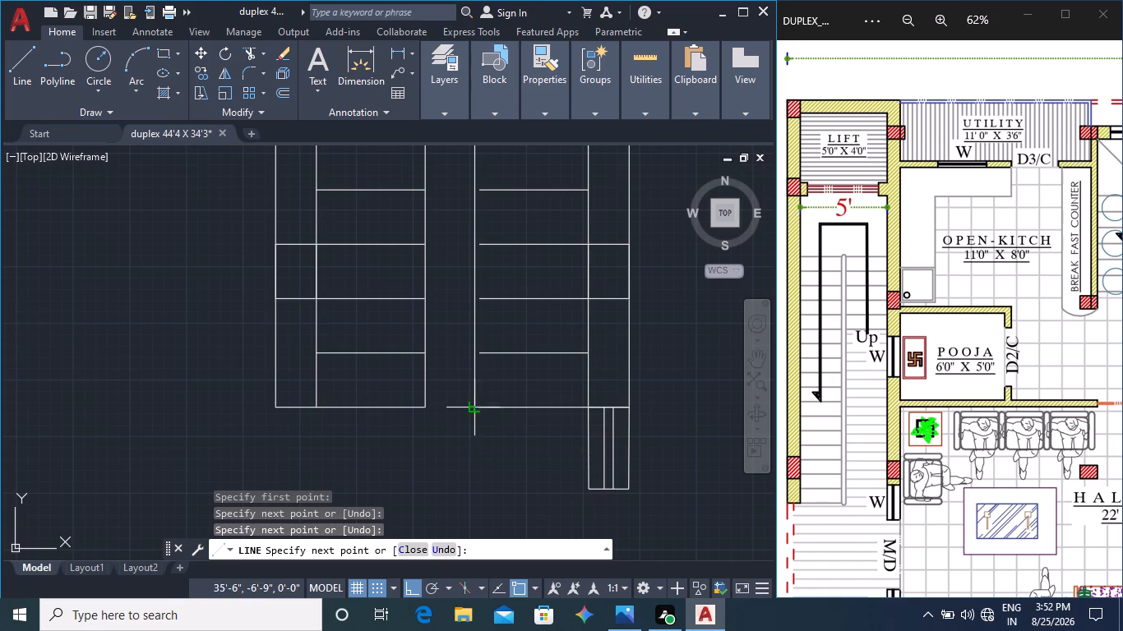
pyautogui.press('Escape')
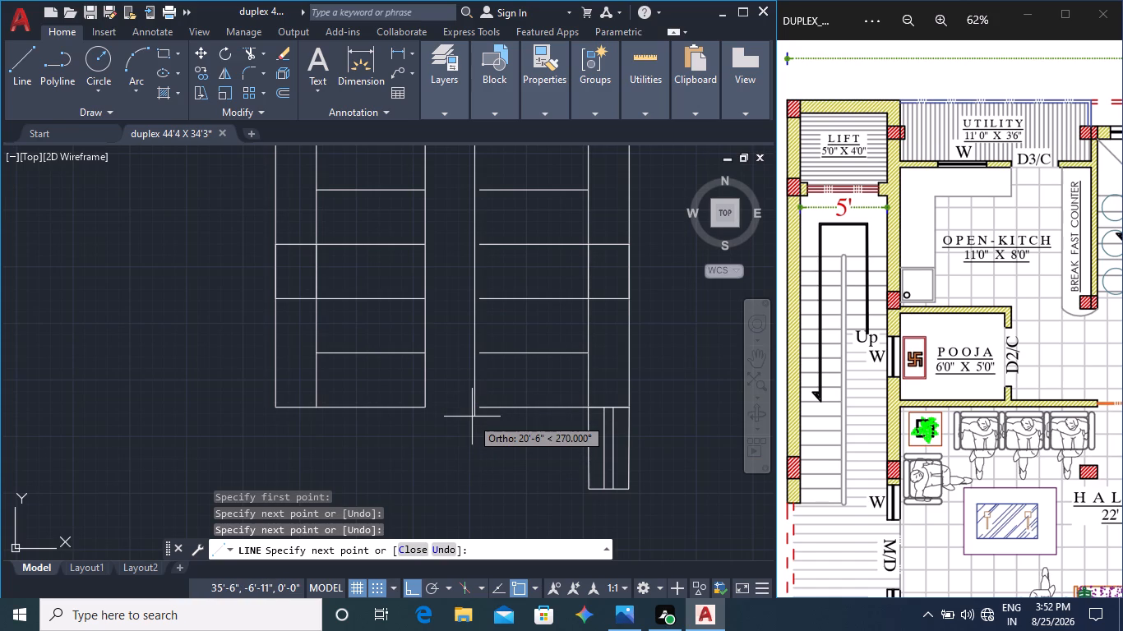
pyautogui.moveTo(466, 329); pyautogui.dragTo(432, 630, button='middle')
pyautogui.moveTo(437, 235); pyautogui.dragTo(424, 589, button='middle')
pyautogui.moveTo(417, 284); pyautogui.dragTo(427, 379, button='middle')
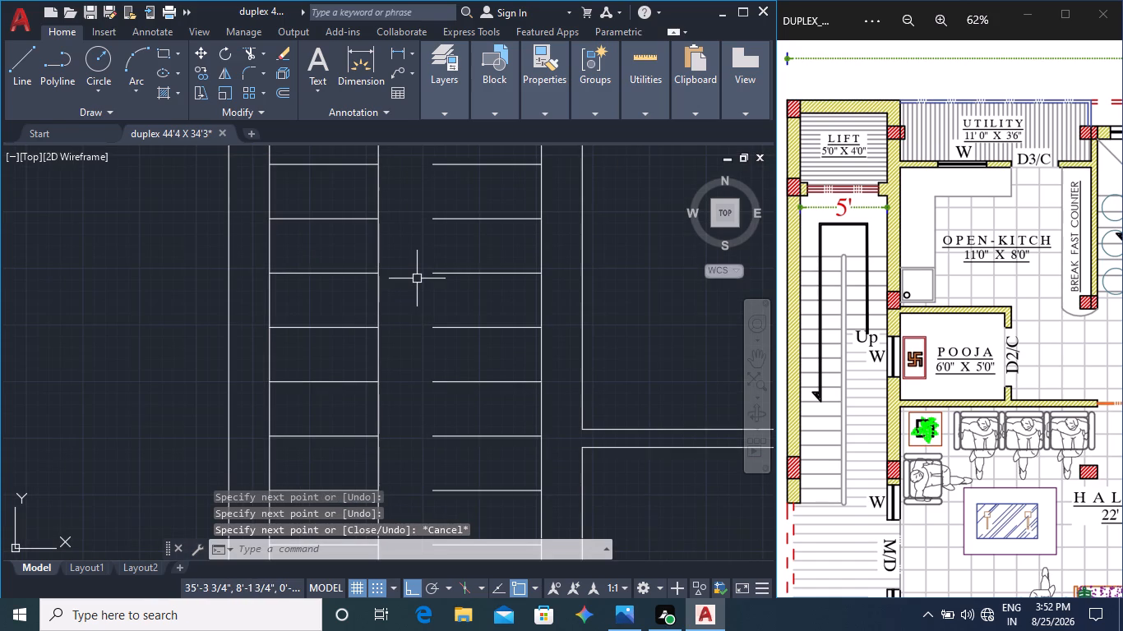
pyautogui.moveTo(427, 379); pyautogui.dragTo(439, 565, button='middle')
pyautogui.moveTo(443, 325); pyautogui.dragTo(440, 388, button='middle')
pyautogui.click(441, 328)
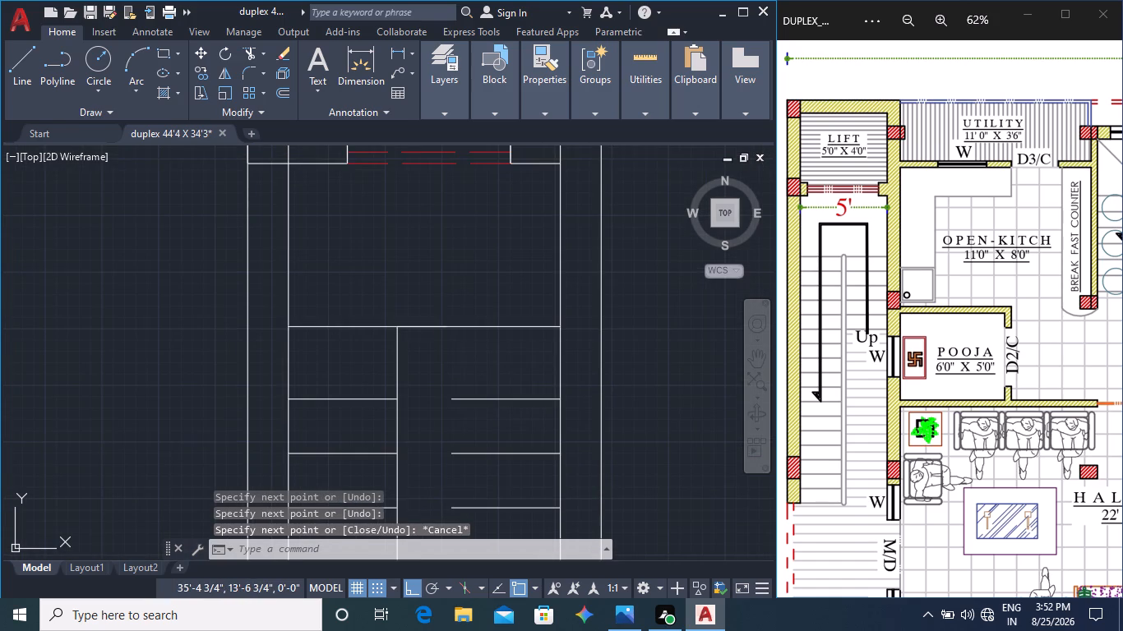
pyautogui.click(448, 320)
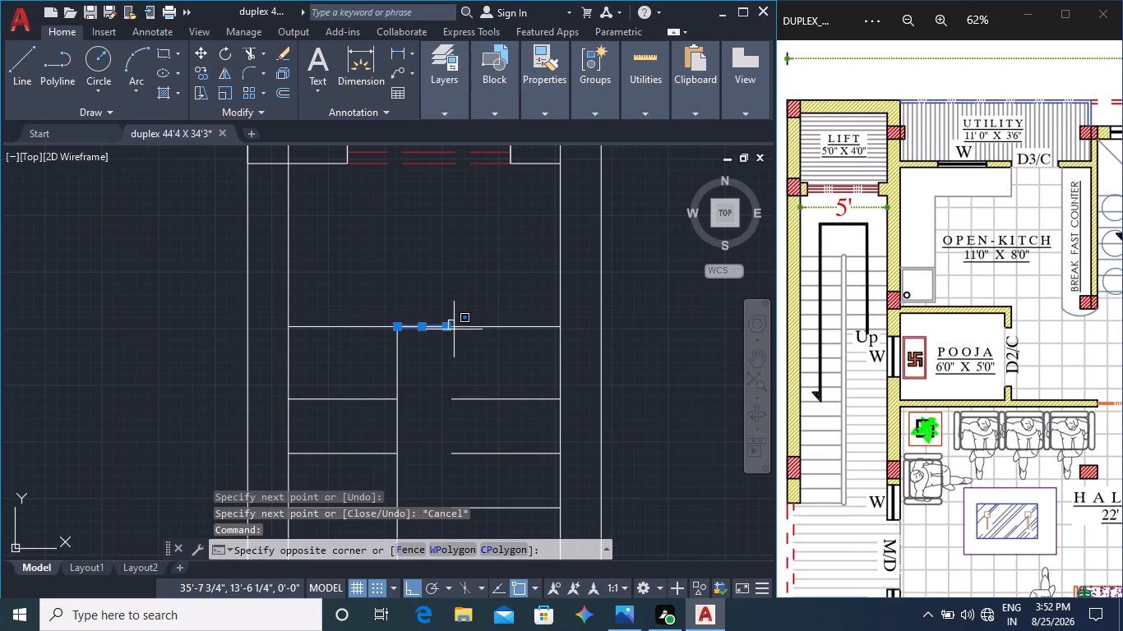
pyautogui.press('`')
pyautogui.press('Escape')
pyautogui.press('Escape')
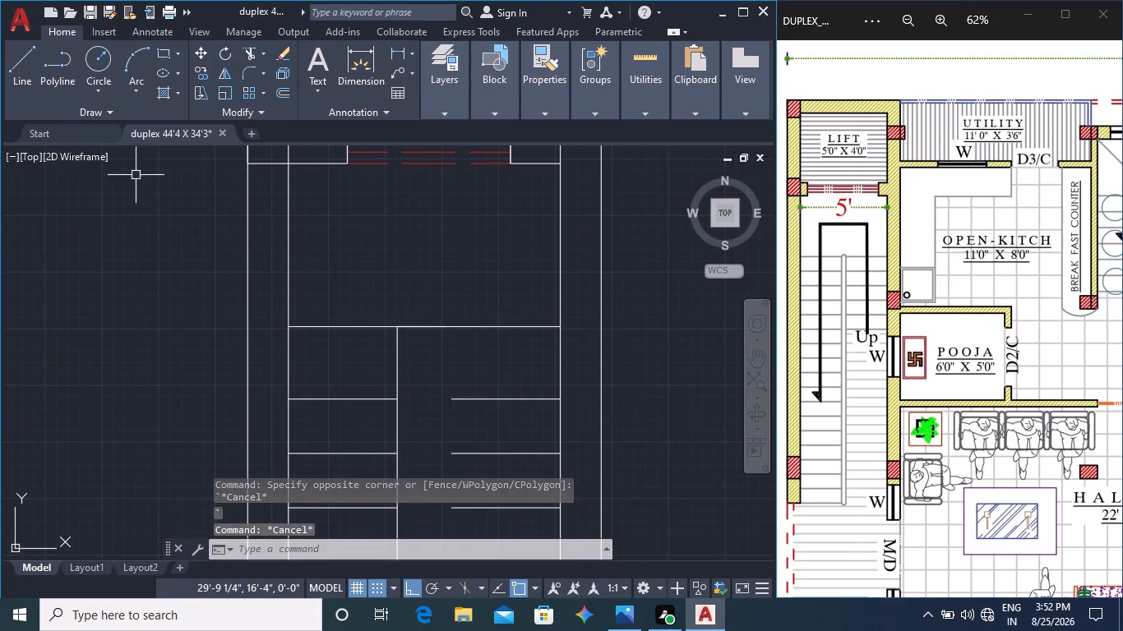
# Draw a vertical line along the second flight's inner tread ends, from the landing line down to the lowest tread.
pyautogui.click(25, 72)
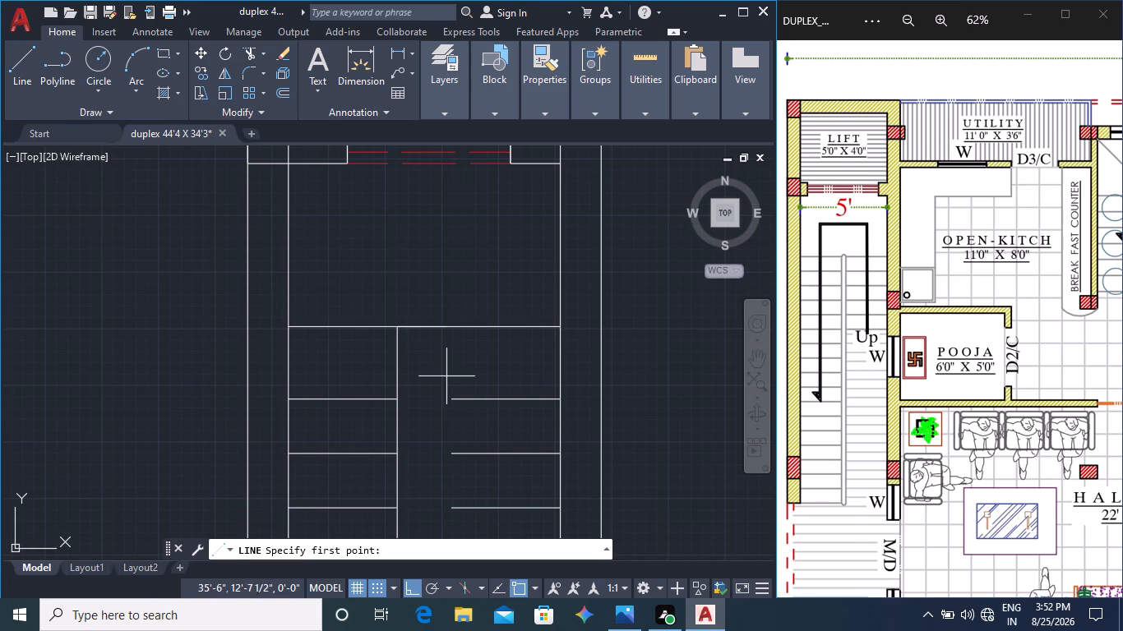
pyautogui.click(451, 328)
pyautogui.moveTo(464, 484); pyautogui.dragTo(446, 176, button='middle')
pyautogui.scroll(-1, 434, 375)
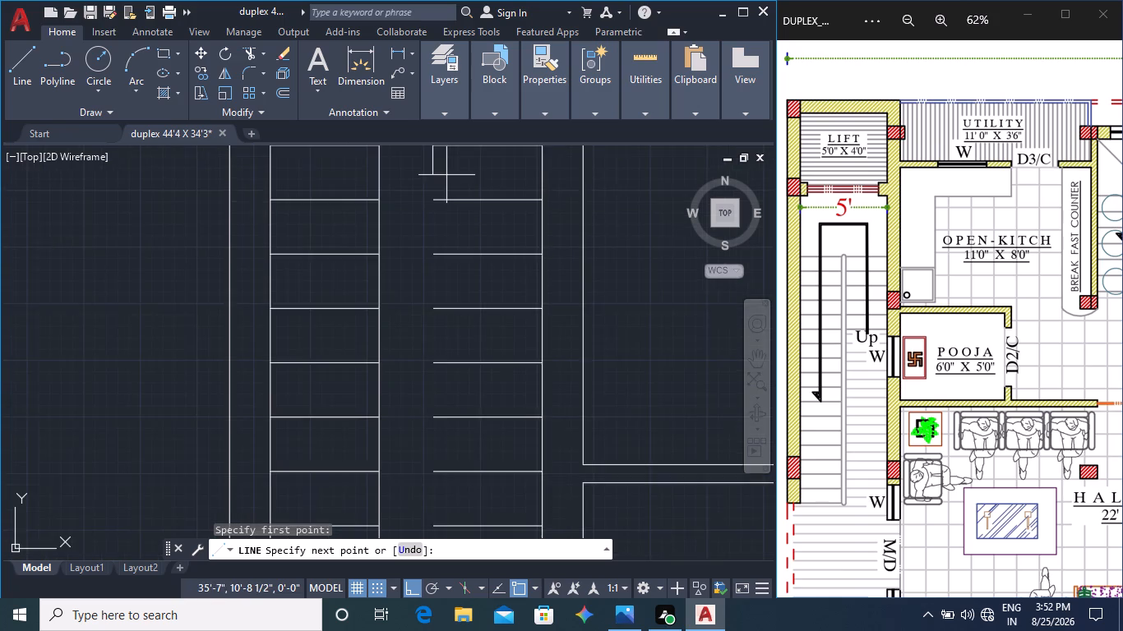
pyautogui.scroll(-1, 446, 211)
pyautogui.moveTo(442, 473); pyautogui.dragTo(446, 240, button='middle')
pyautogui.moveTo(451, 413); pyautogui.dragTo(449, 318, button='middle')
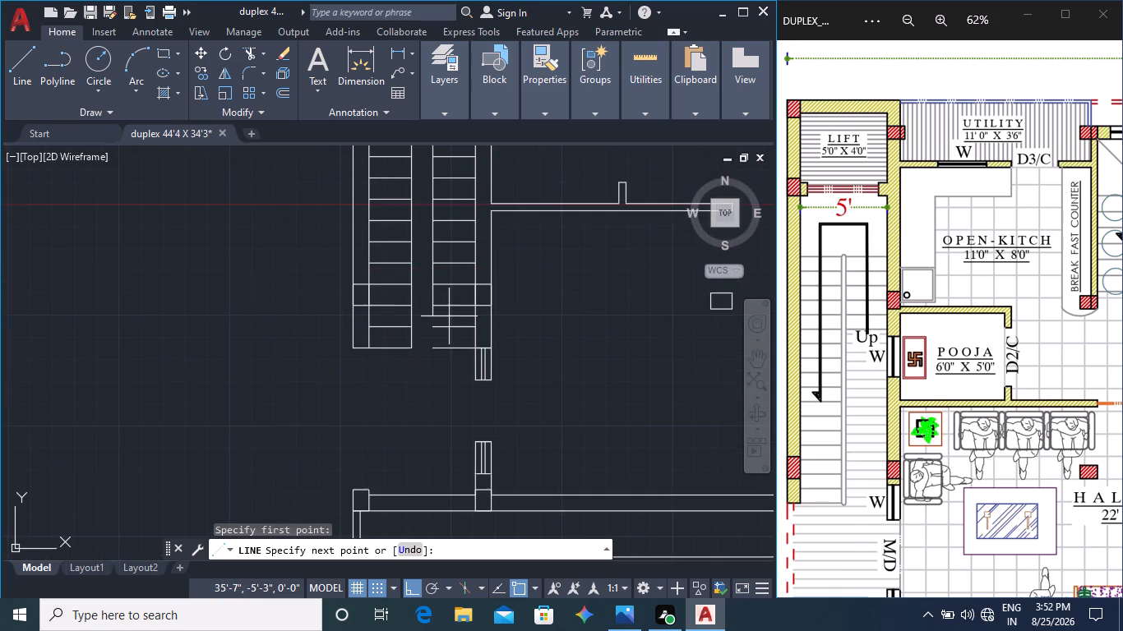
pyautogui.scroll(3, 432, 358)
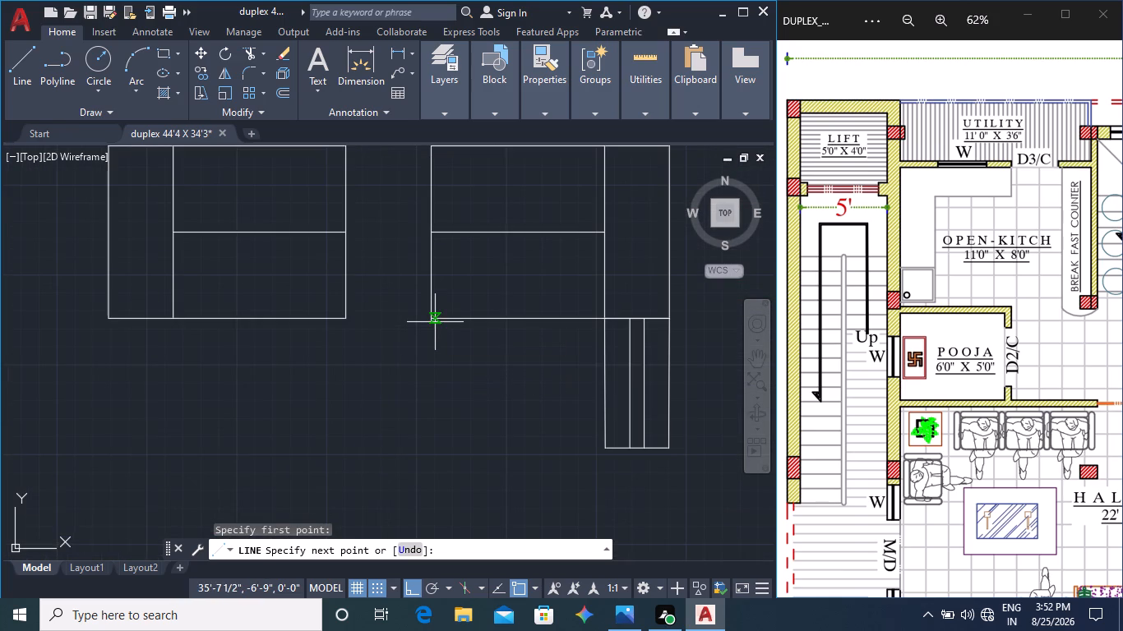
pyautogui.click(431, 317)
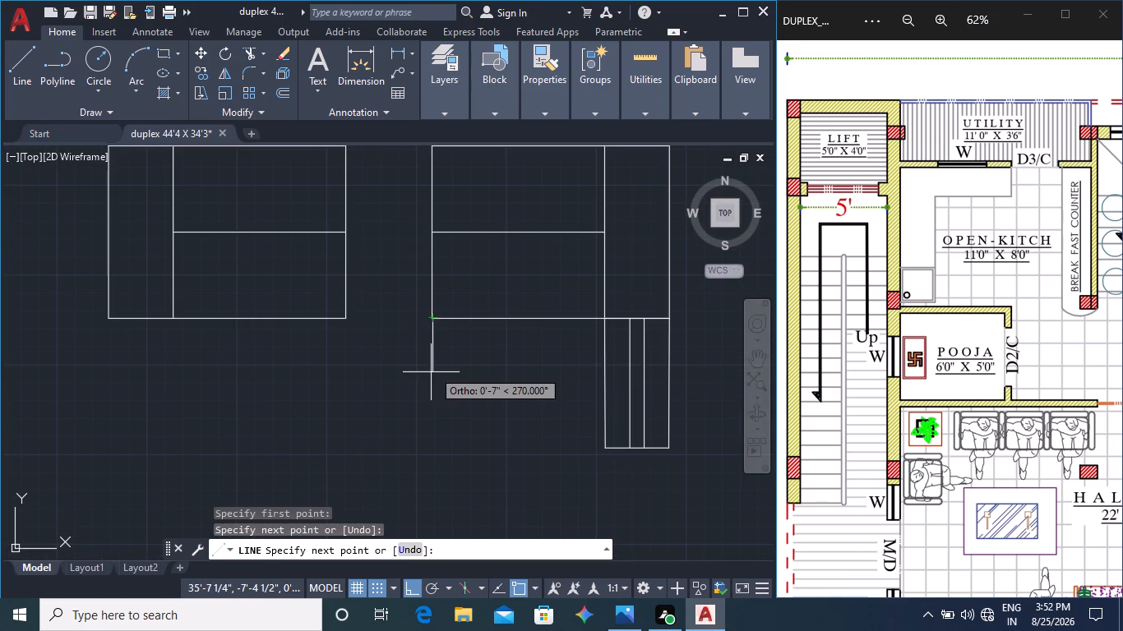
pyautogui.press('Escape')
# Move the second flight's vertical edge line about 3" into the gap, towards the outer-wall flight.
pyautogui.scroll(-2, 440, 347)
pyautogui.click(437, 317)
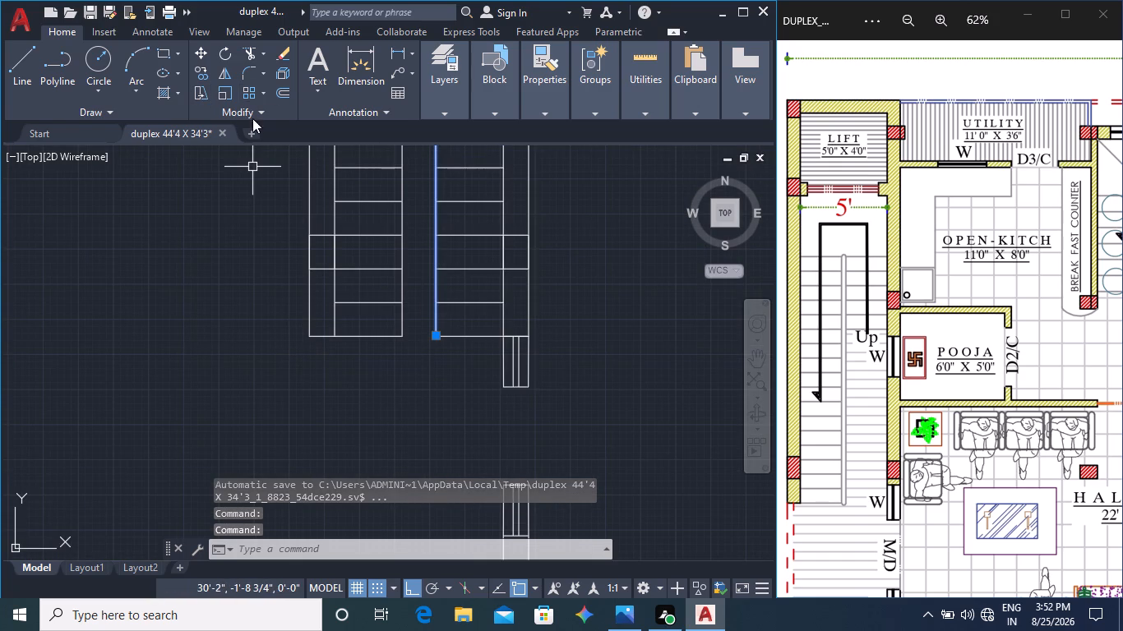
pyautogui.click(202, 55)
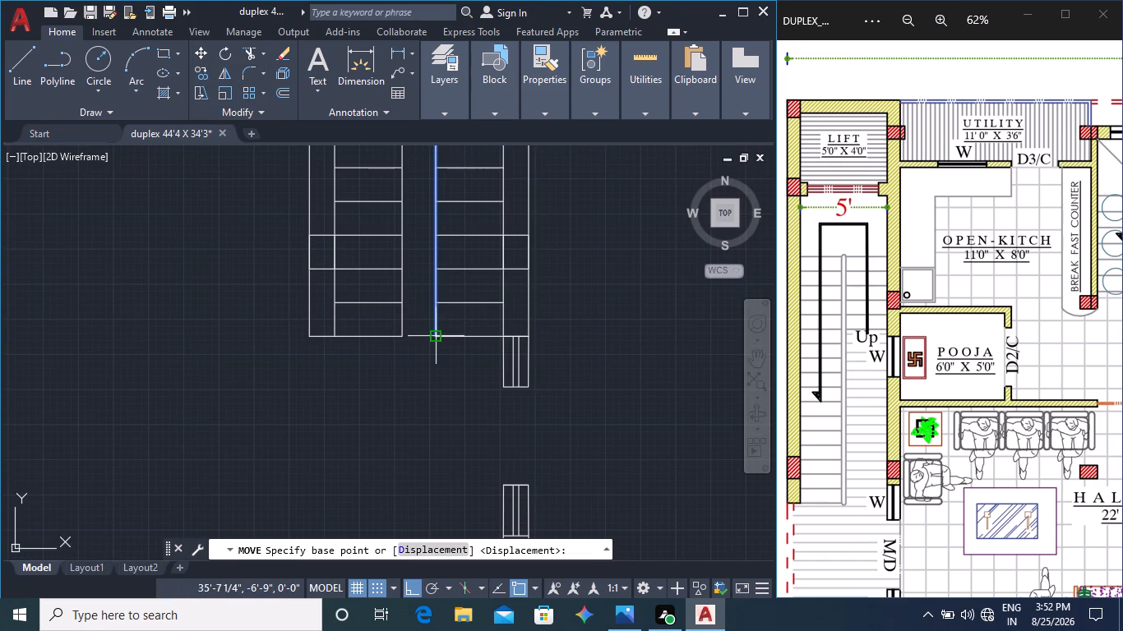
pyautogui.click(439, 340)
pyautogui.click(427, 337)
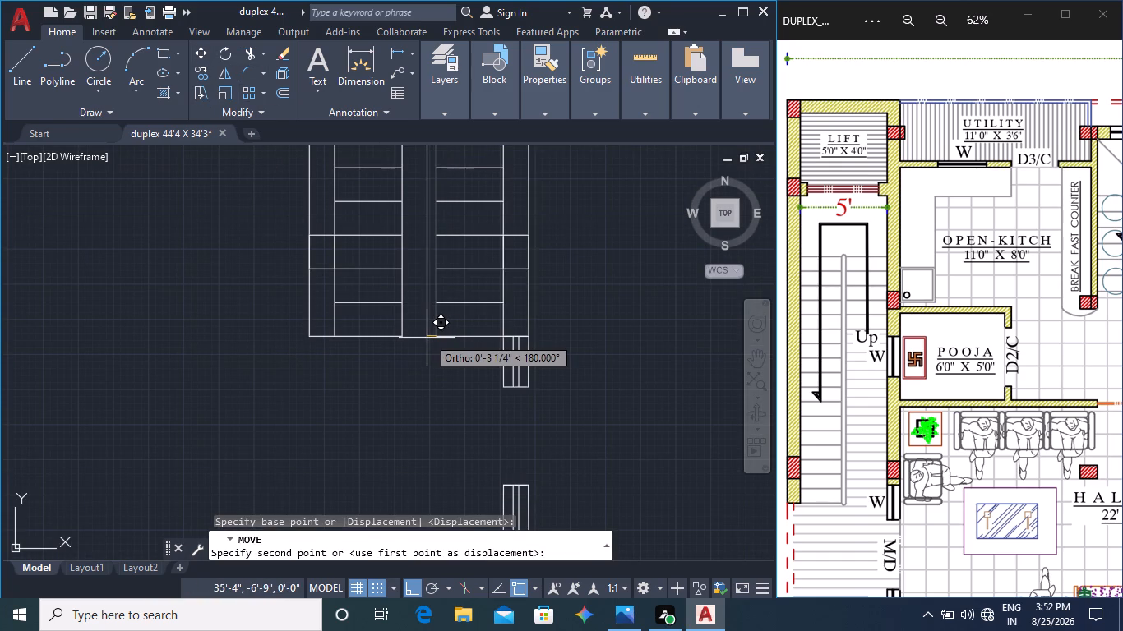
# Move the outer-wall flight's vertical edge line about 4" into the gap, towards the second flight.
pyautogui.click(404, 328)
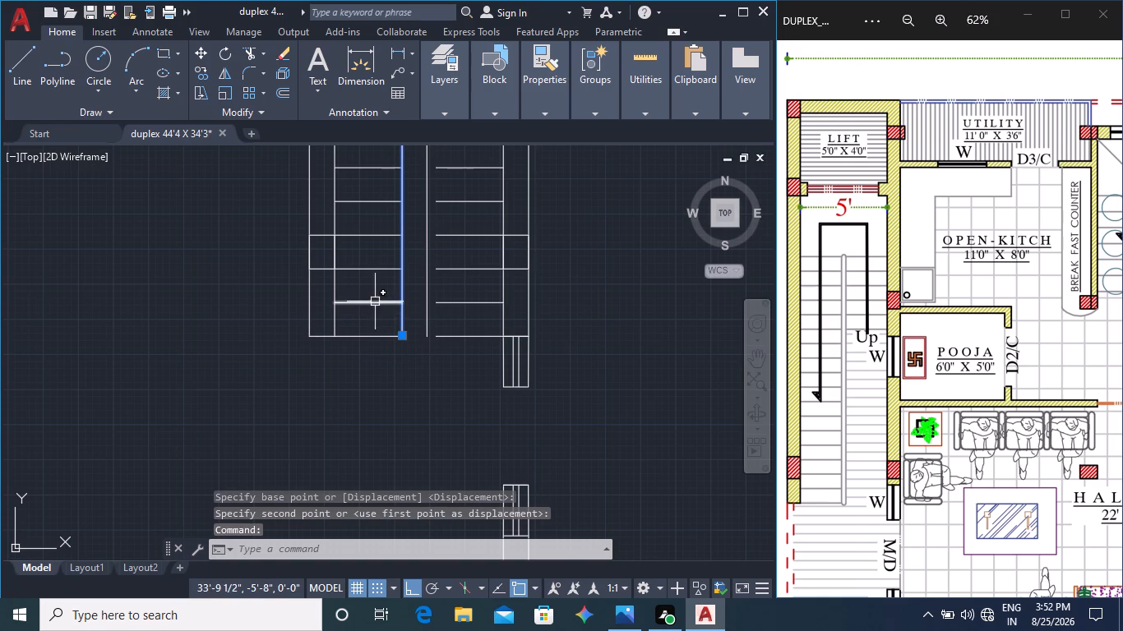
pyautogui.press('space')
pyautogui.click(403, 334)
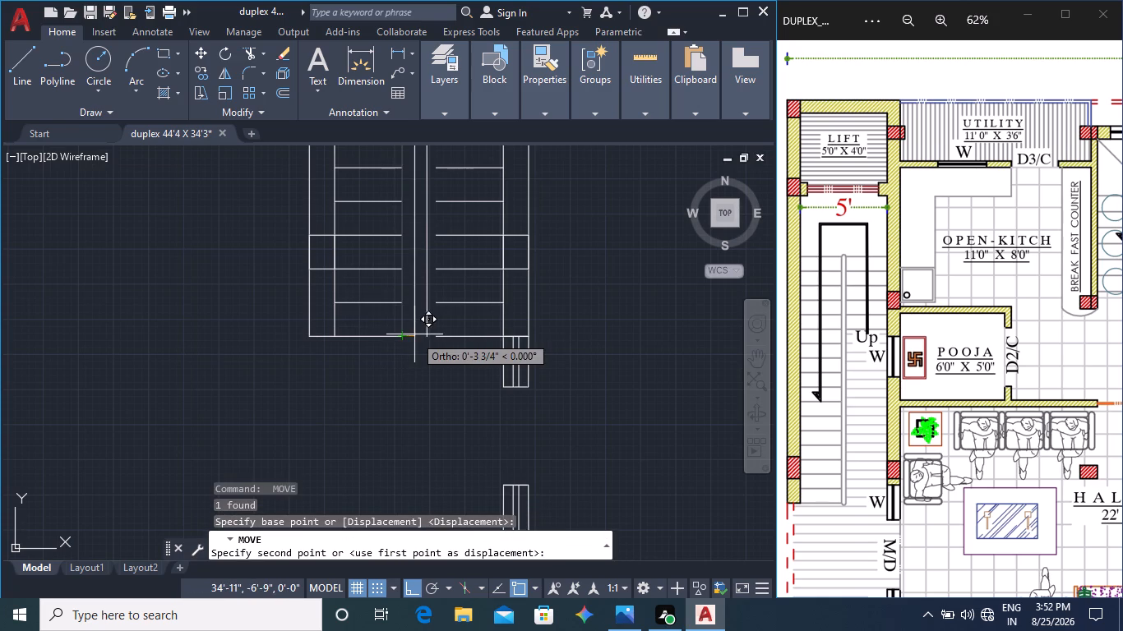
pyautogui.click(415, 335)
pyautogui.press('Escape')
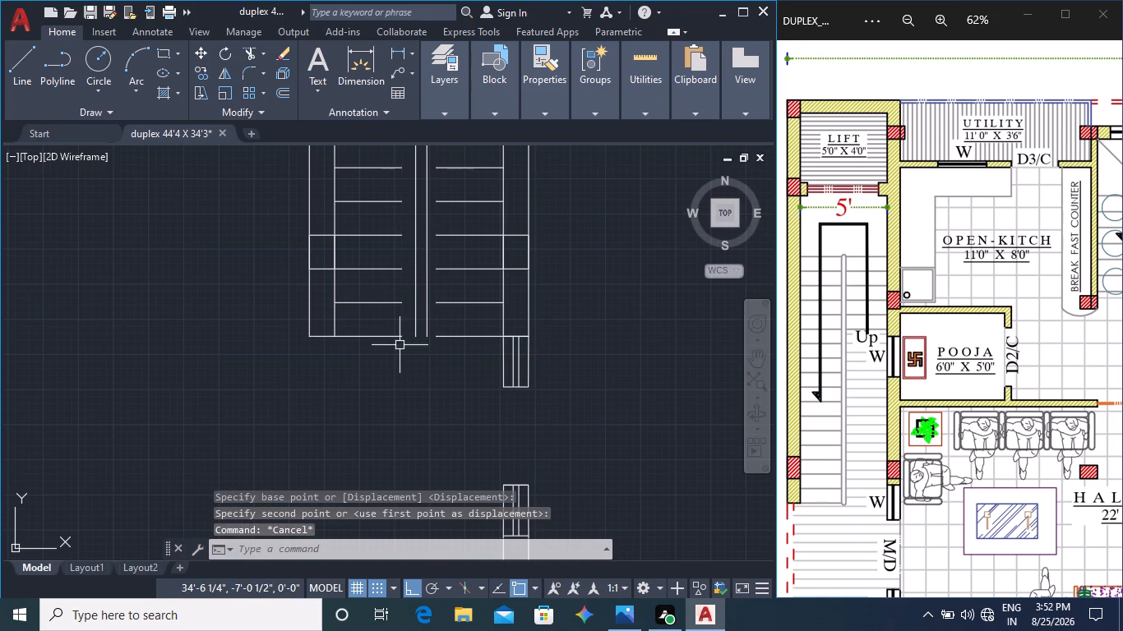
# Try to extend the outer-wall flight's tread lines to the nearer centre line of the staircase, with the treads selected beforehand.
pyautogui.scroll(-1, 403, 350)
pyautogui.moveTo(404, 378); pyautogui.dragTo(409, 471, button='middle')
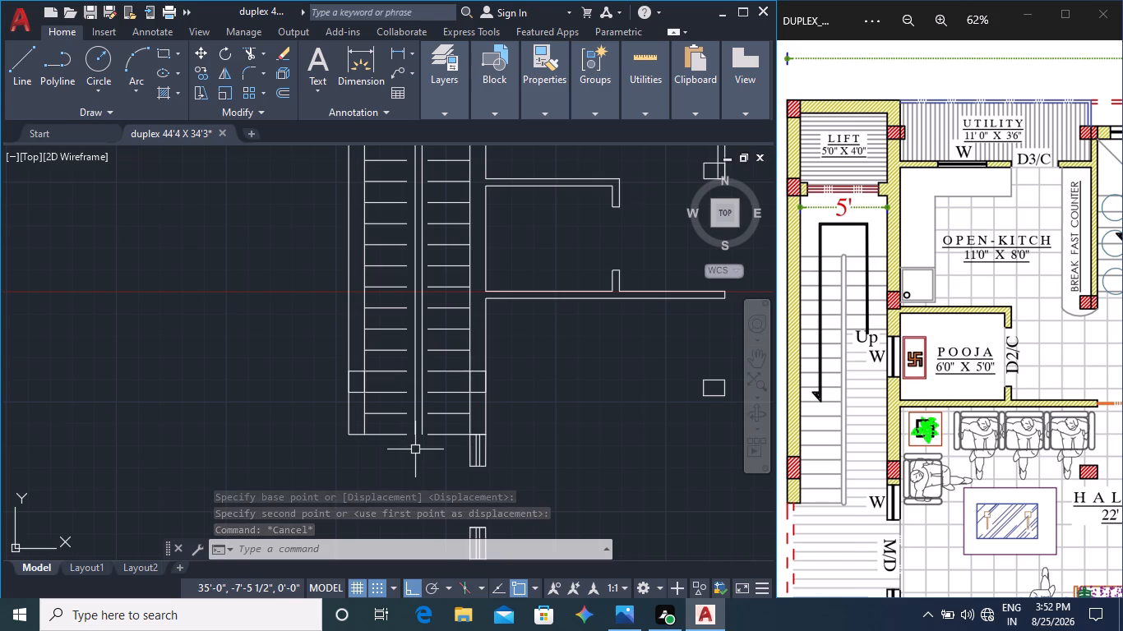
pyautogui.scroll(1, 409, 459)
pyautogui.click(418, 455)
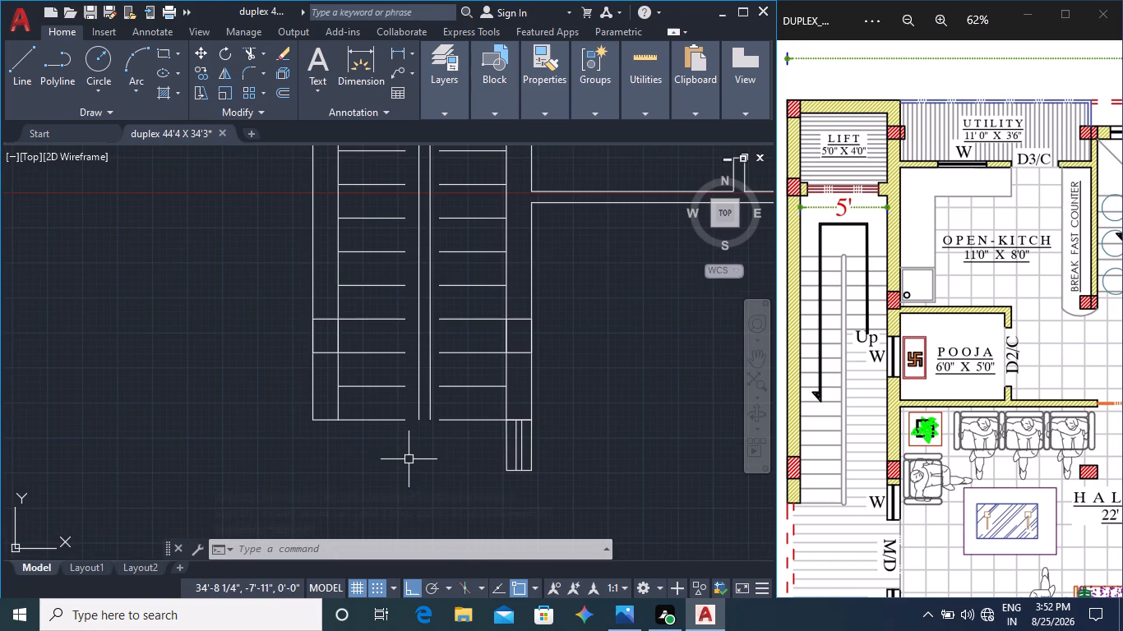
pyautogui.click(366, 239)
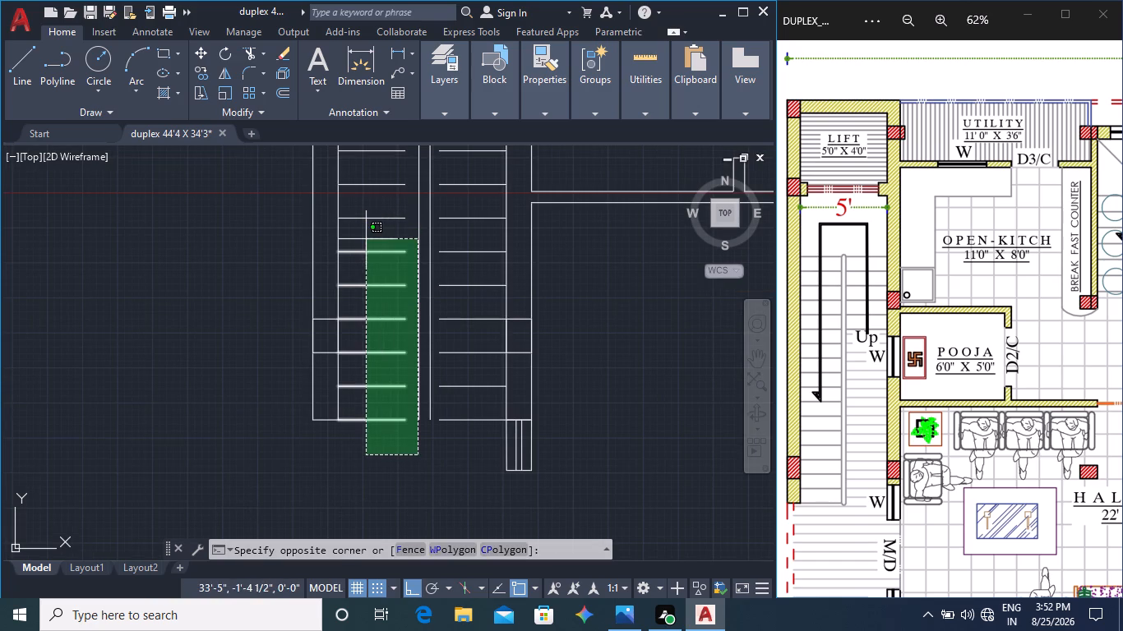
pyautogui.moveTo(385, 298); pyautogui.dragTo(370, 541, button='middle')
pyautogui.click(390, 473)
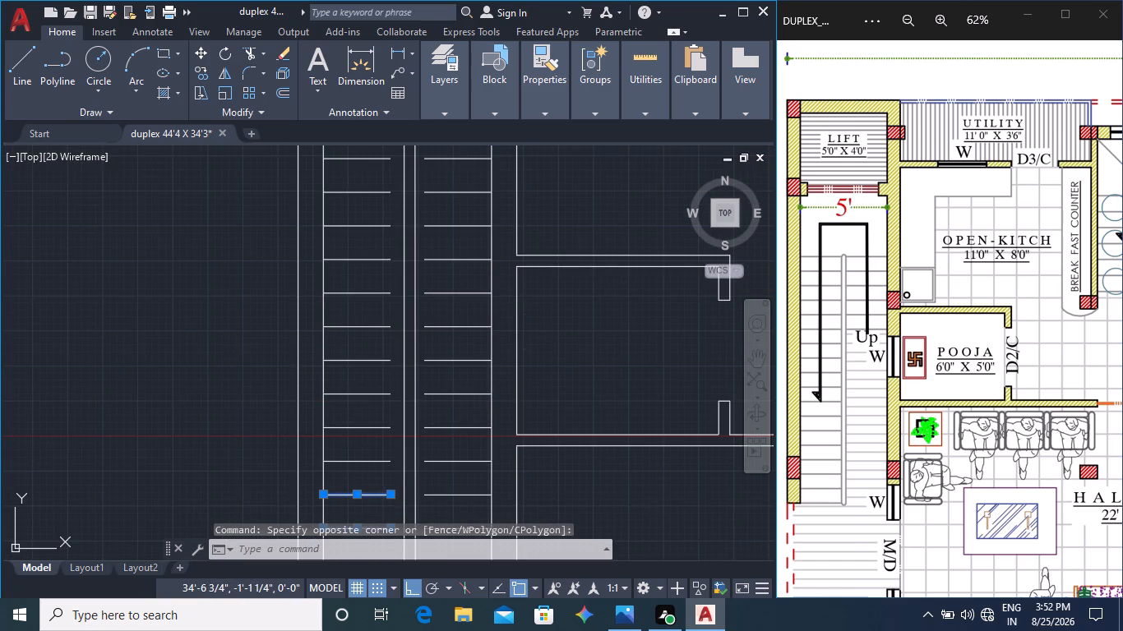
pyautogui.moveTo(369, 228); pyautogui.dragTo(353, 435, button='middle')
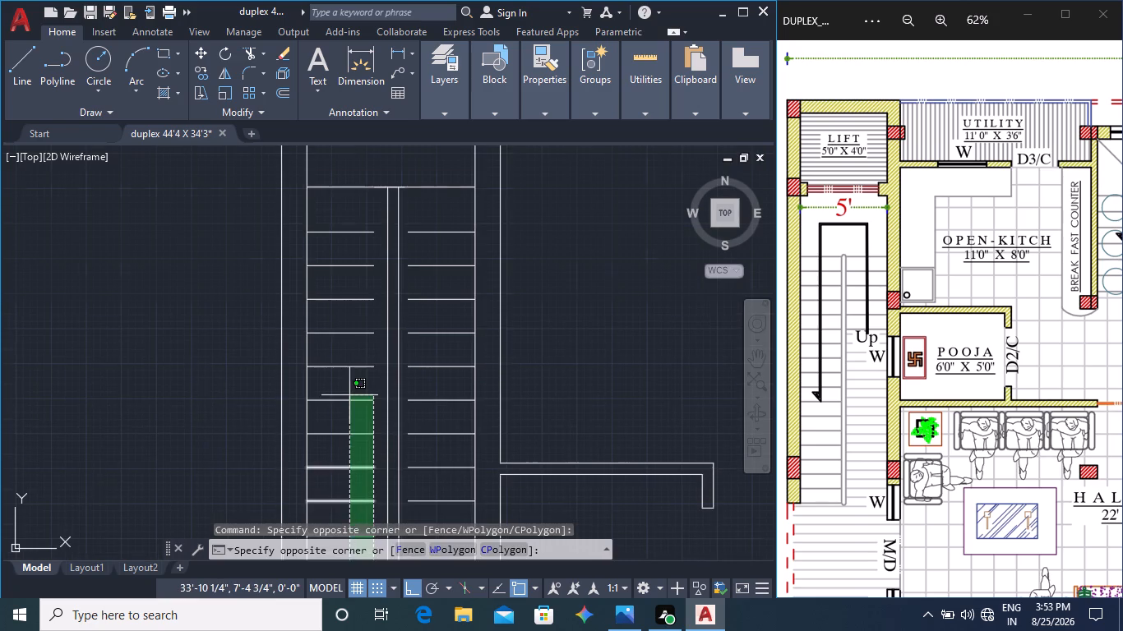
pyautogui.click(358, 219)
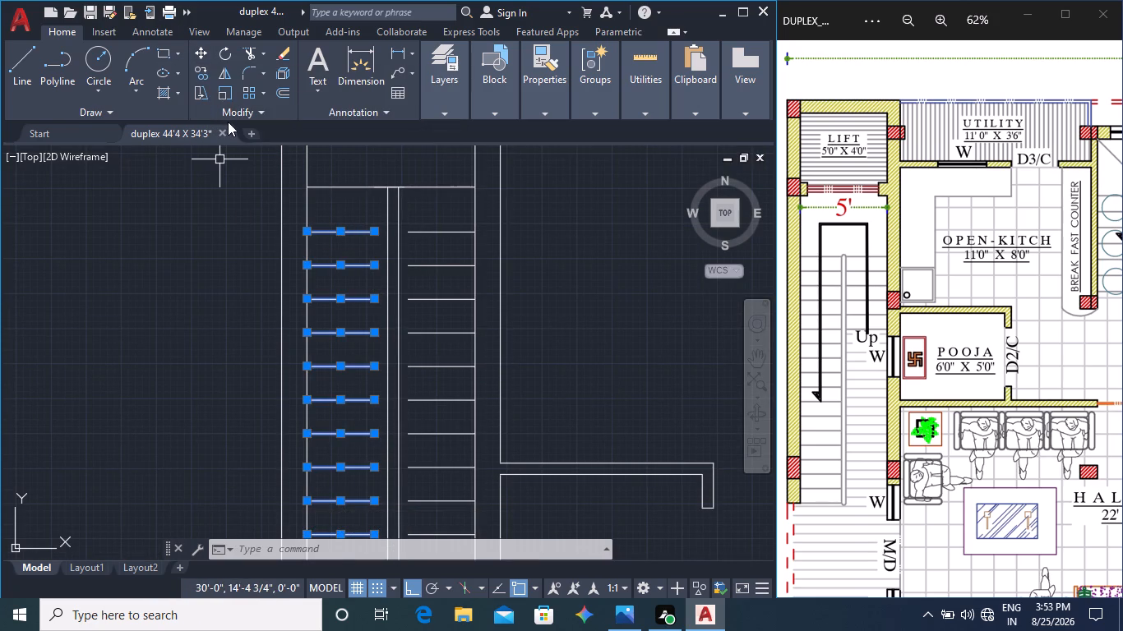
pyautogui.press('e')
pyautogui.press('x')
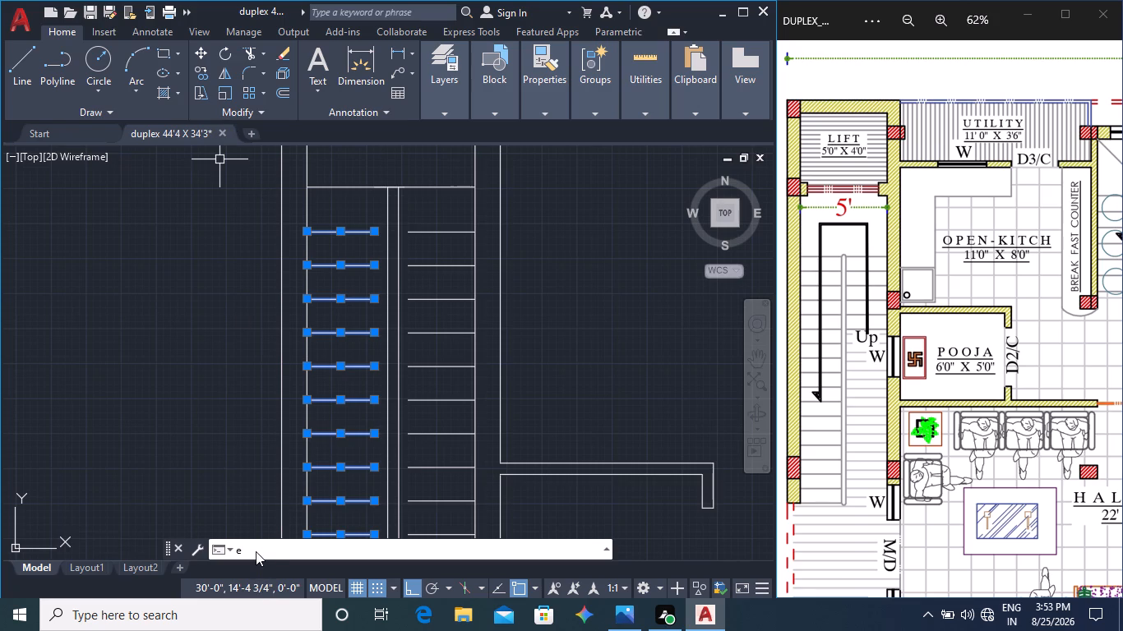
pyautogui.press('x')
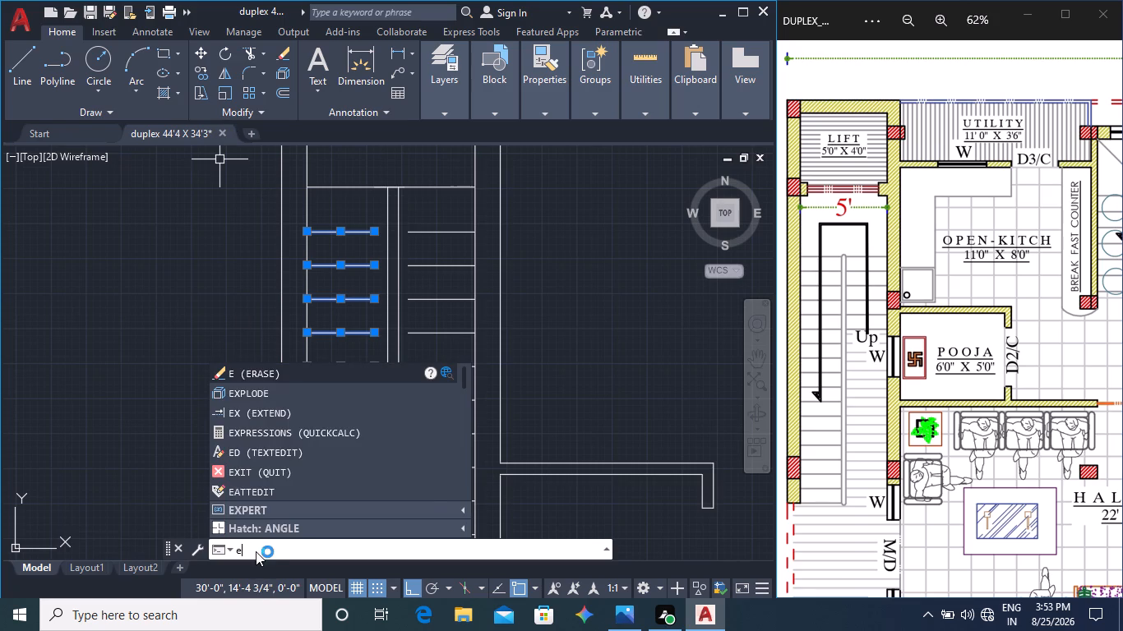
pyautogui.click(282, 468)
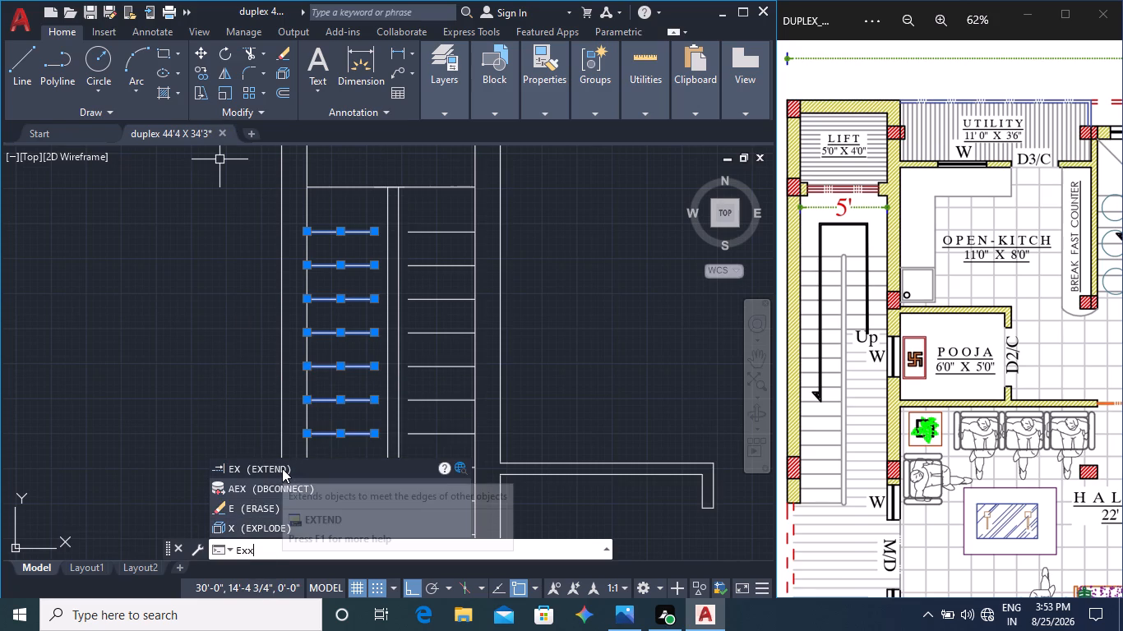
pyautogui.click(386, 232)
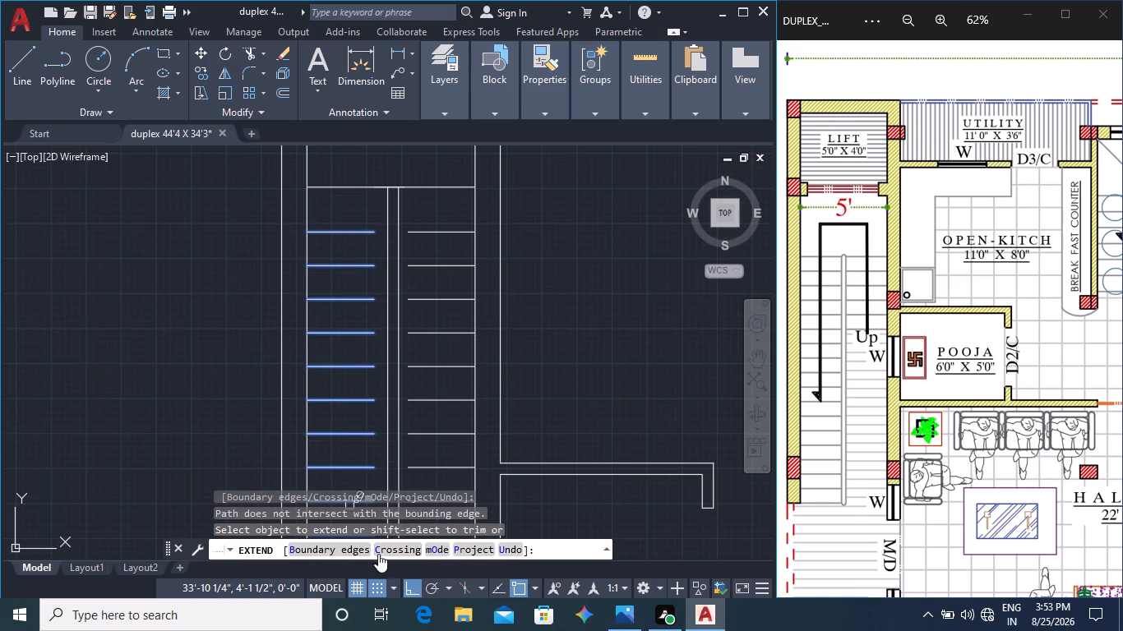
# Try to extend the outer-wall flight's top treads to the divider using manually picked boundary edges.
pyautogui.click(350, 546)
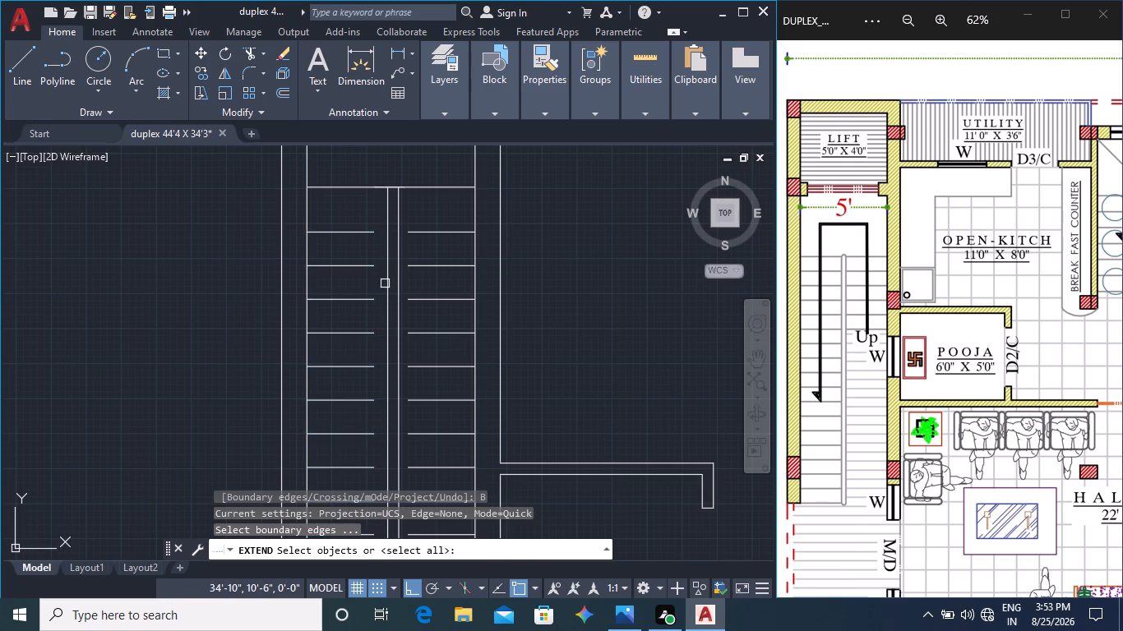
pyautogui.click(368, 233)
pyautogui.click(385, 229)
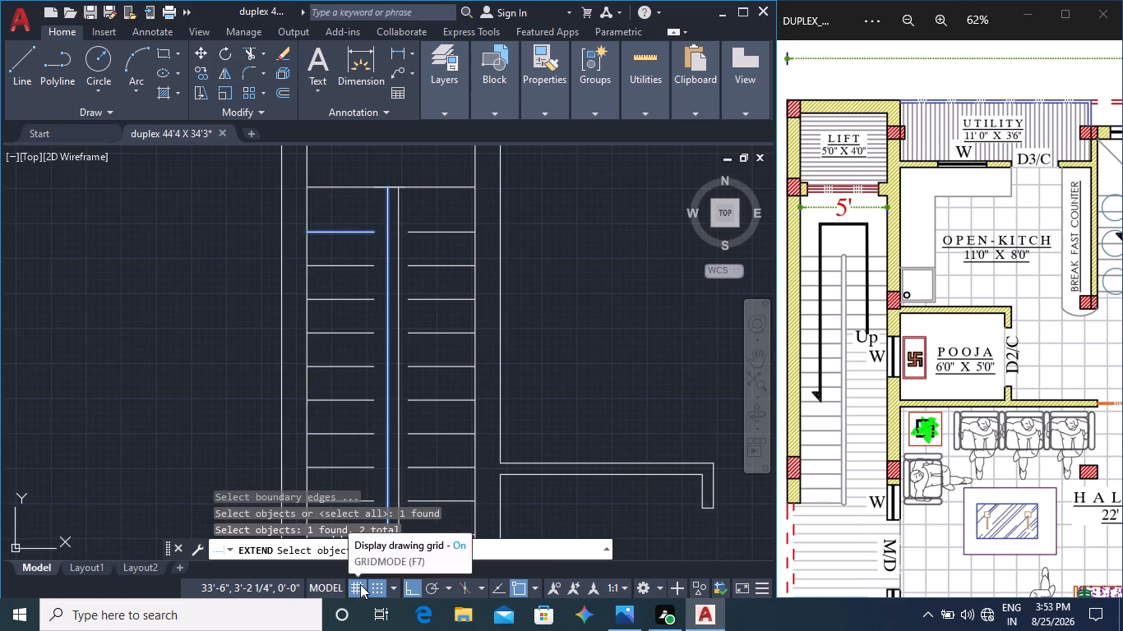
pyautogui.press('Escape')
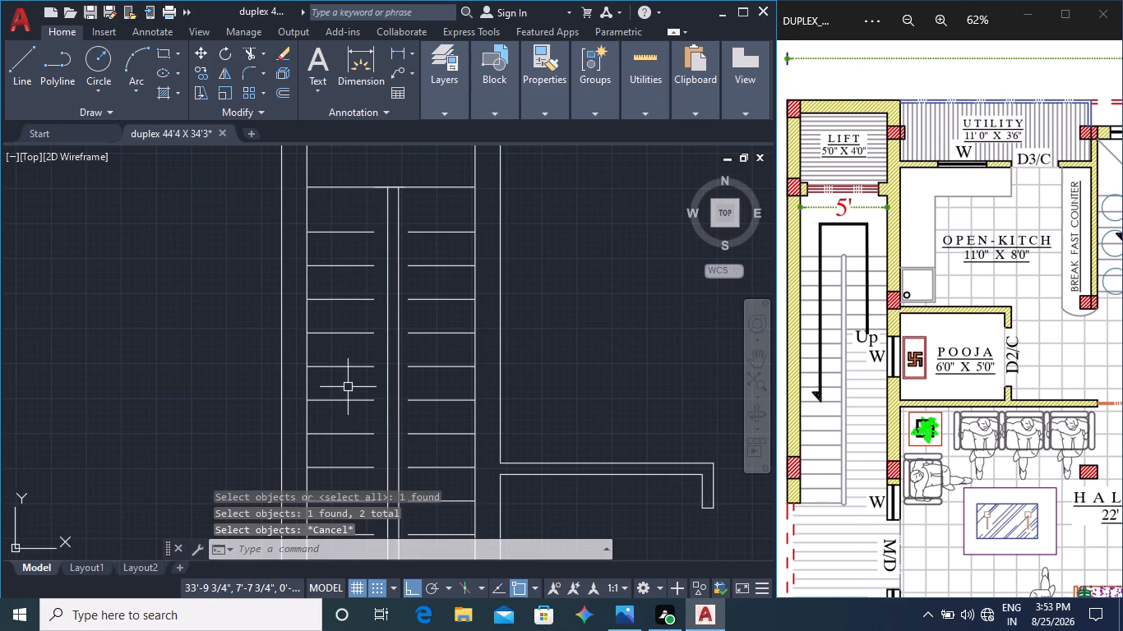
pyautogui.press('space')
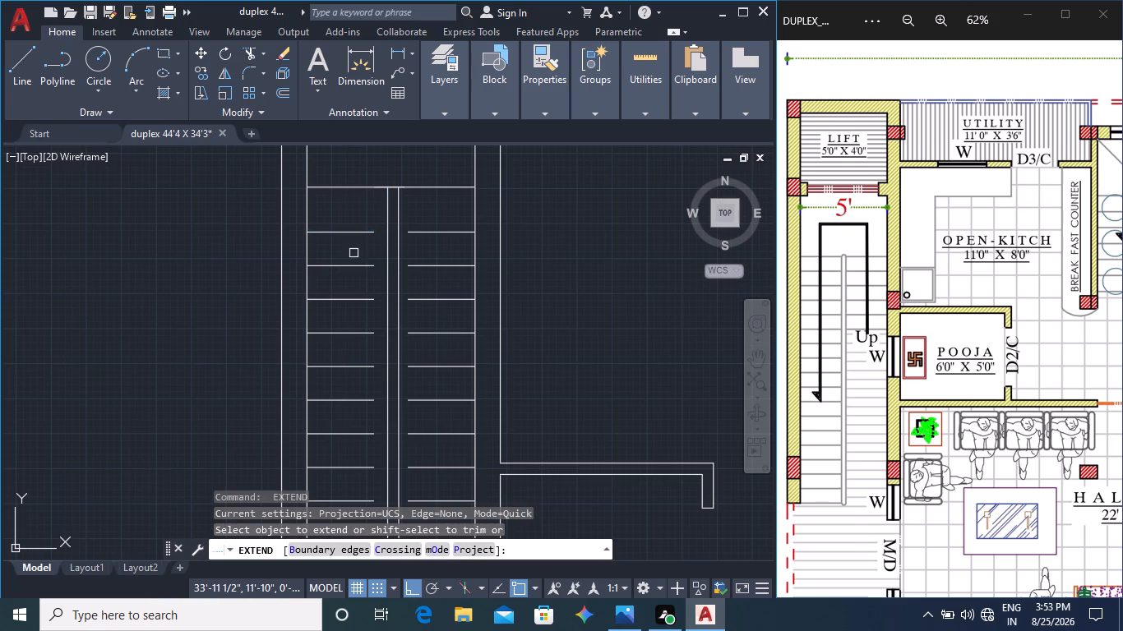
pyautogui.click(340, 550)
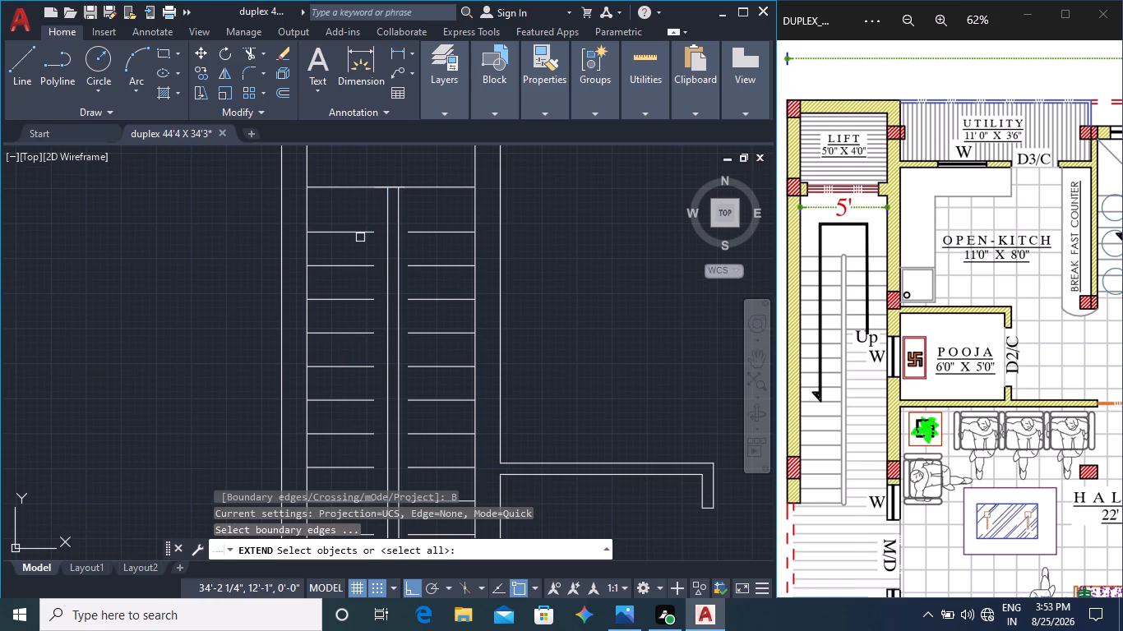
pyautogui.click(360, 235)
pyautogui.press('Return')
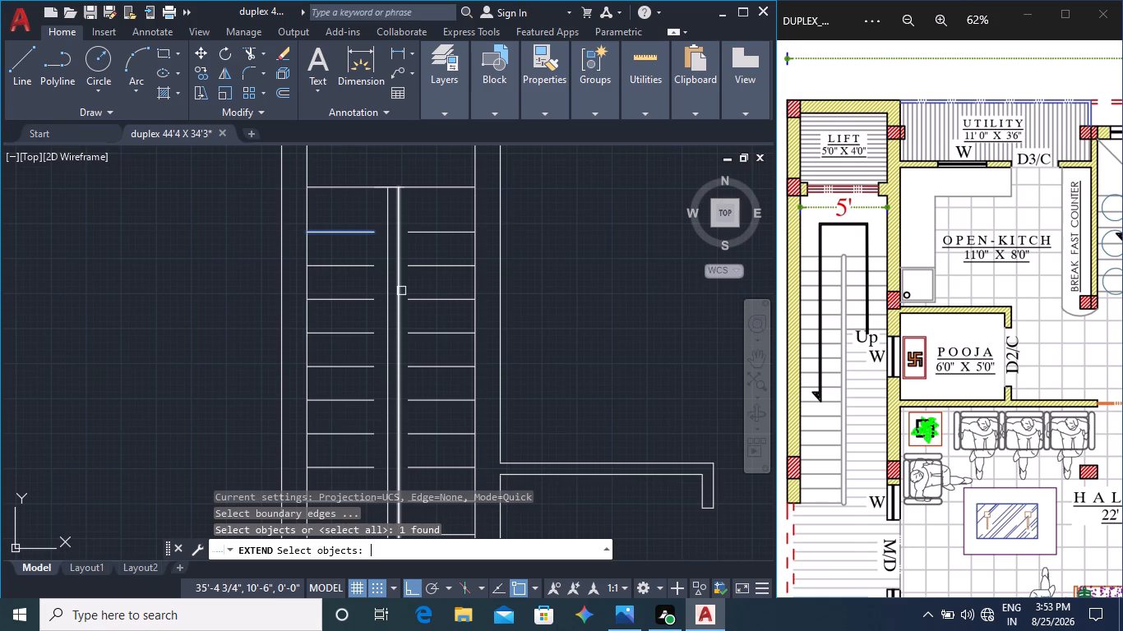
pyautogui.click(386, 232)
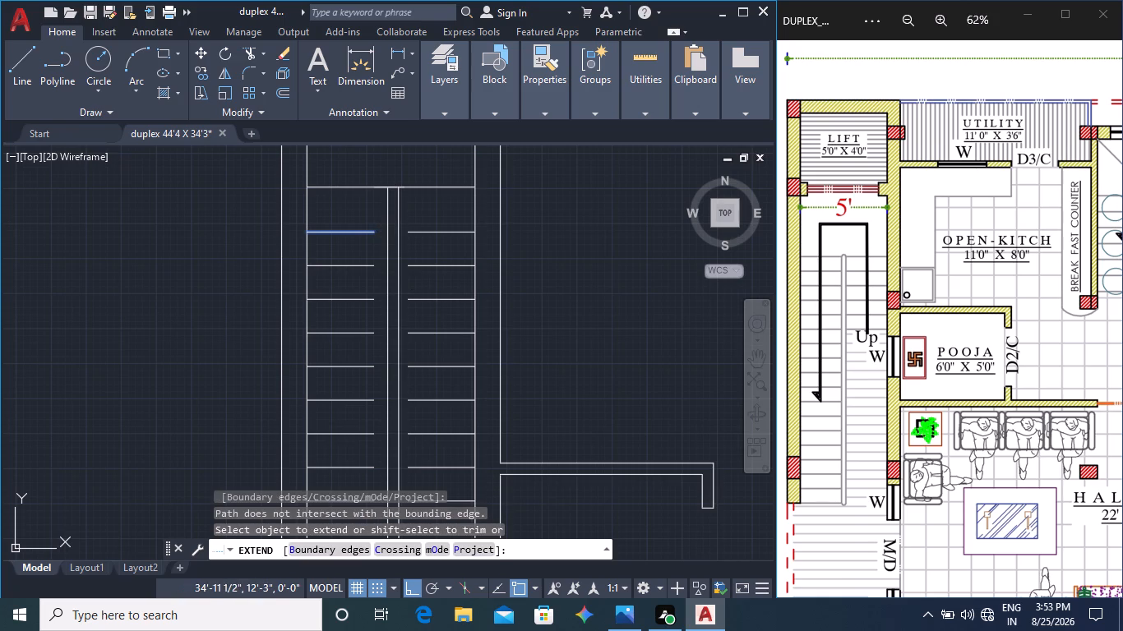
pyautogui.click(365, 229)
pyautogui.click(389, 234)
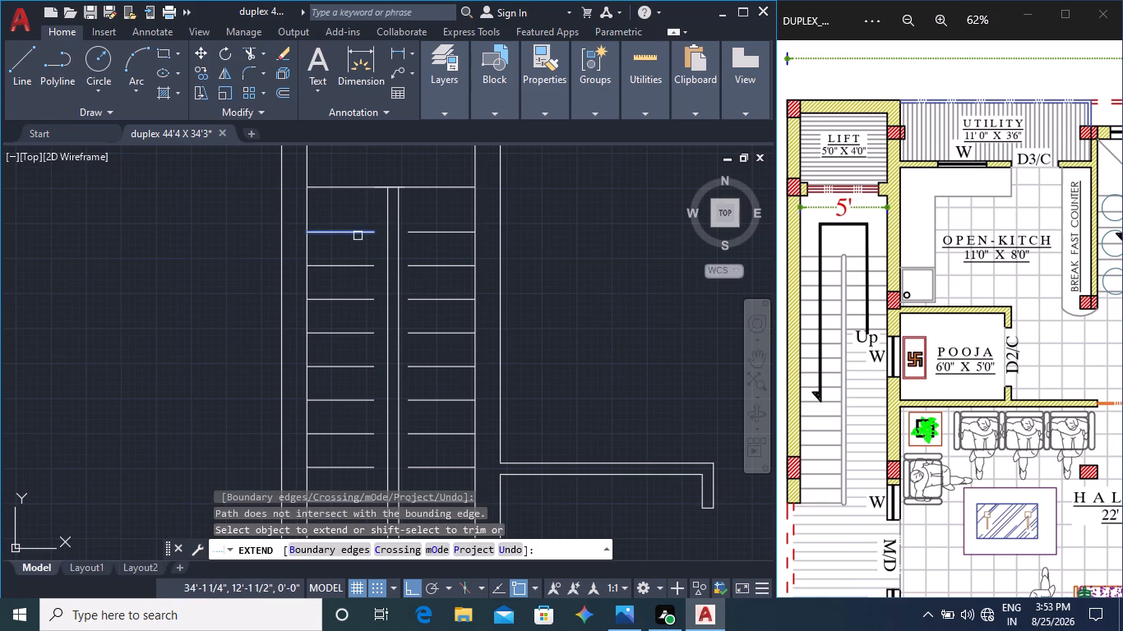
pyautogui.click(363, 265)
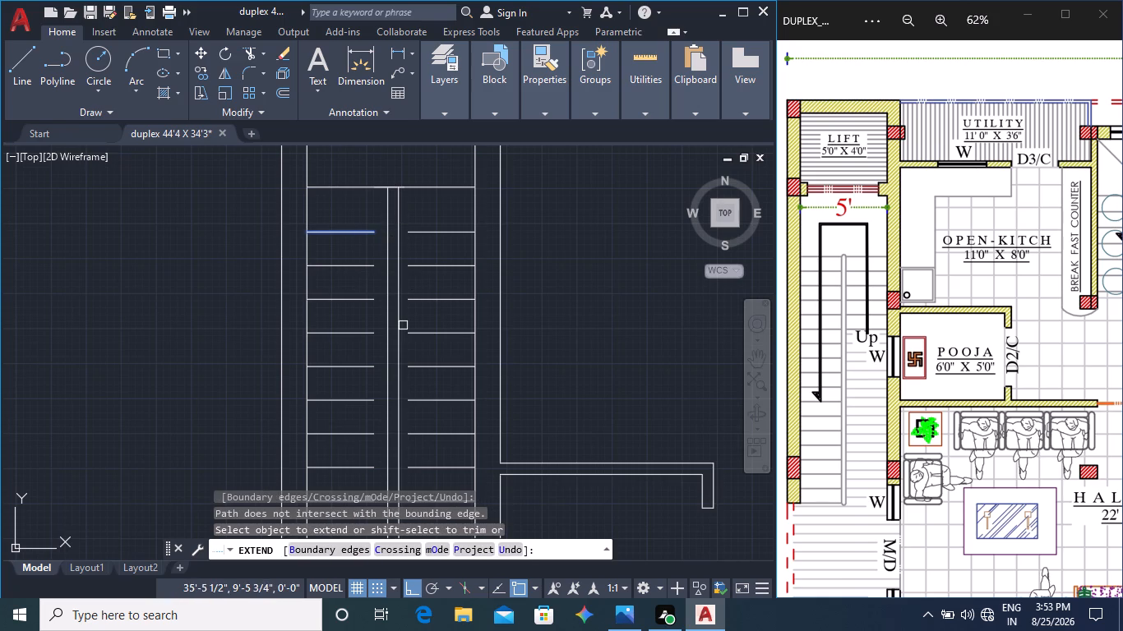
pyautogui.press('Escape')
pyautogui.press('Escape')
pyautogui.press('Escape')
# Extend the top five treads below the landing line on both flights individually to their nearer divider lines.
pyautogui.press('e')
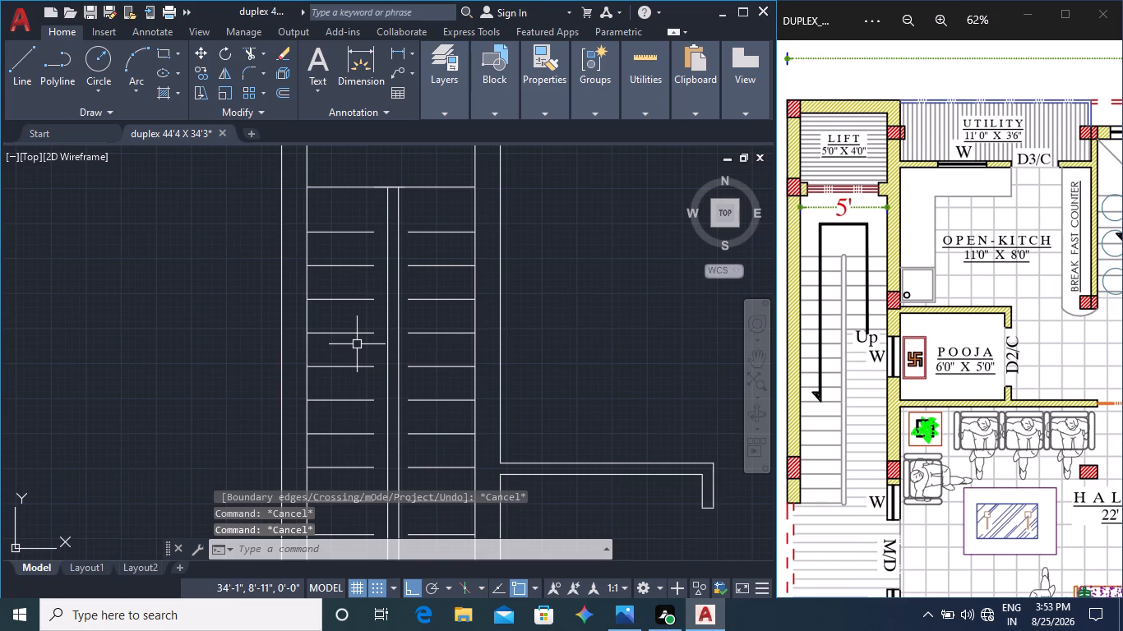
pyautogui.press('x')
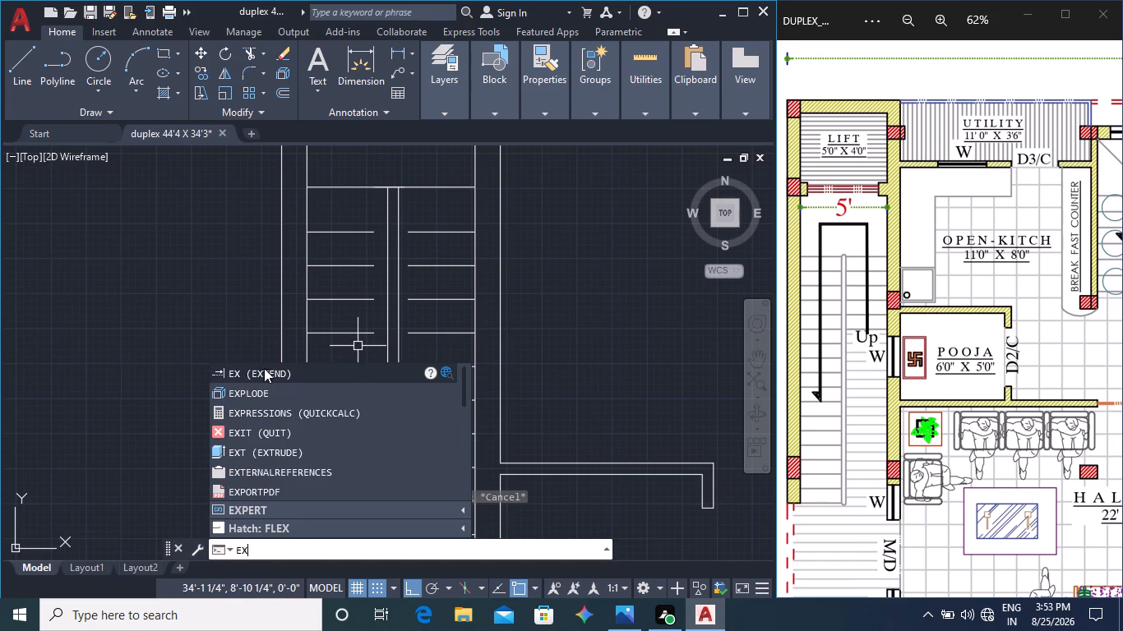
pyautogui.click(272, 375)
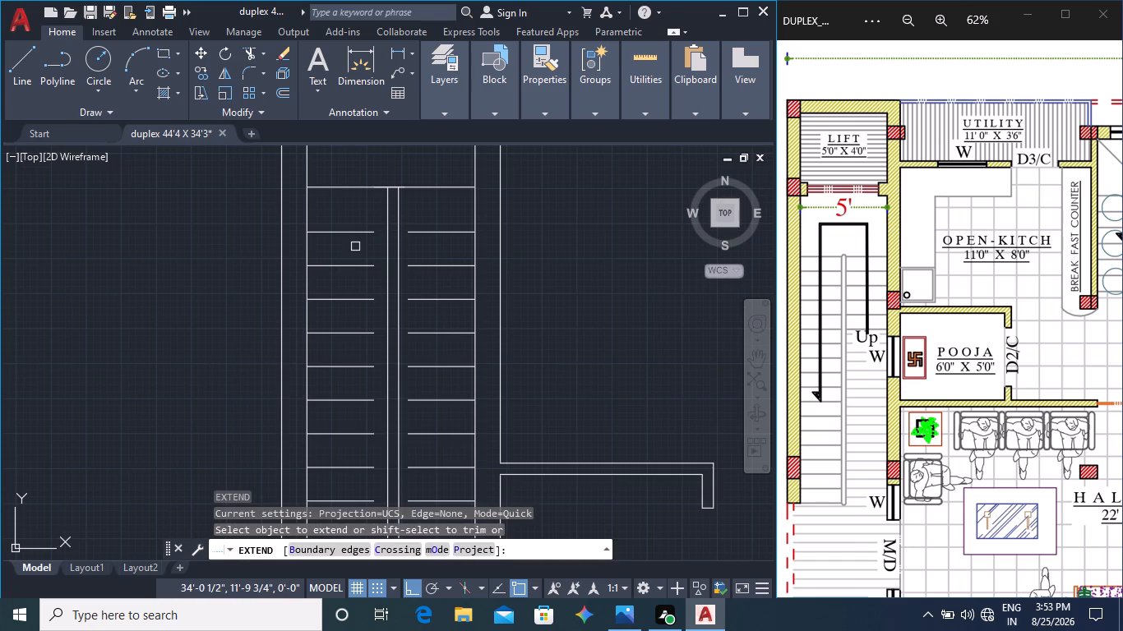
pyautogui.click(356, 236)
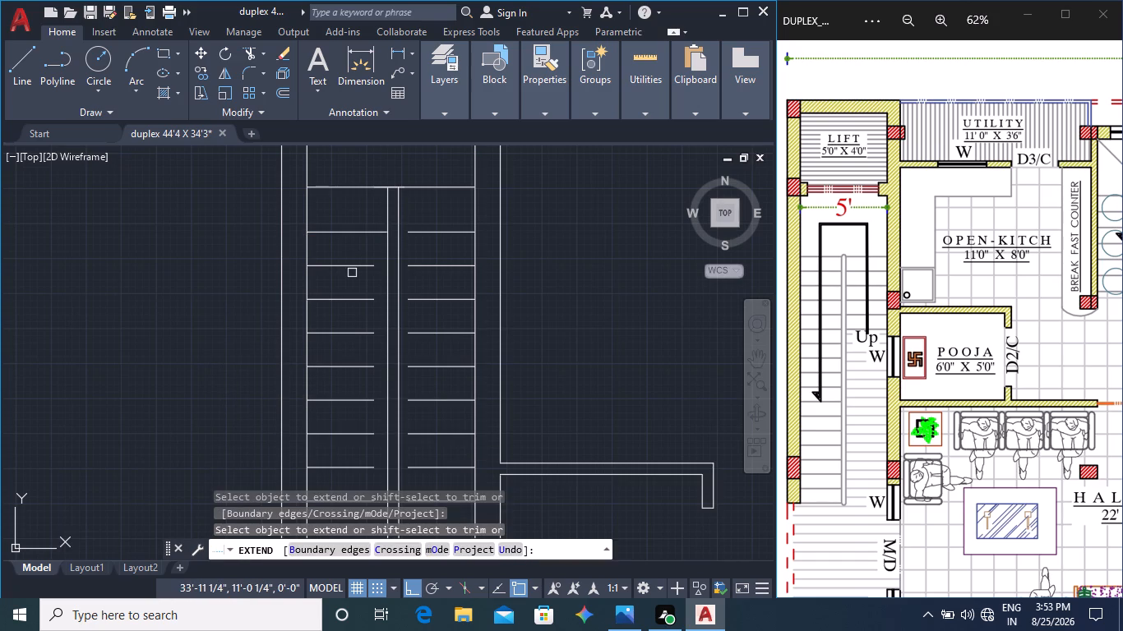
pyautogui.click(353, 265)
pyautogui.click(420, 267)
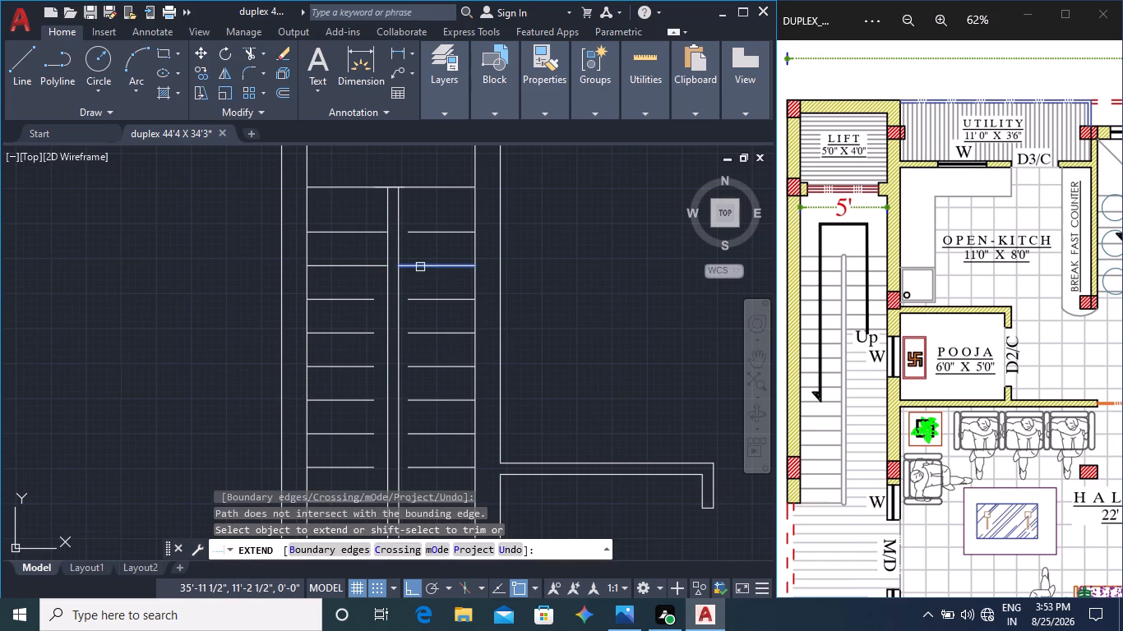
pyautogui.click(420, 232)
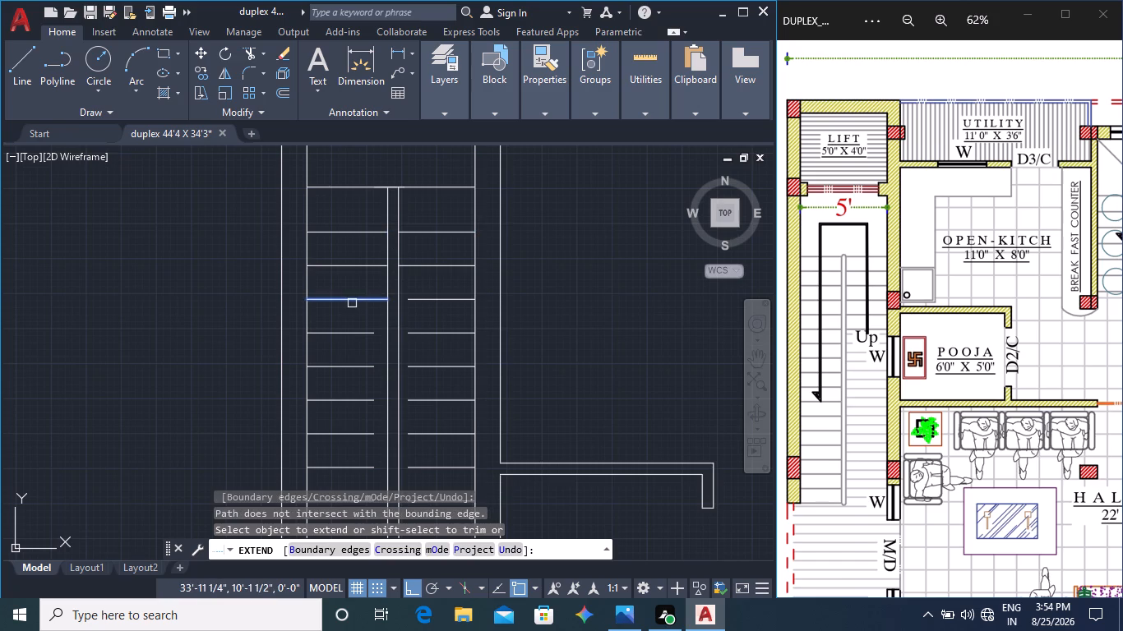
pyautogui.click(352, 303)
pyautogui.click(415, 297)
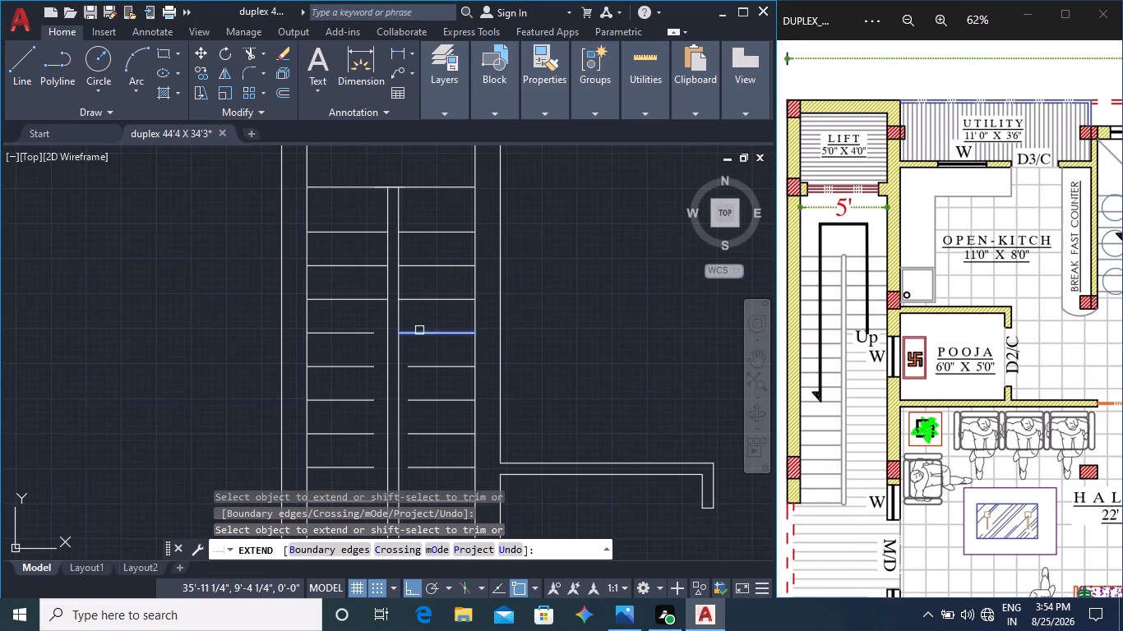
pyautogui.click(419, 330)
pyautogui.click(361, 332)
pyautogui.moveTo(351, 376); pyautogui.dragTo(370, 229, button='middle')
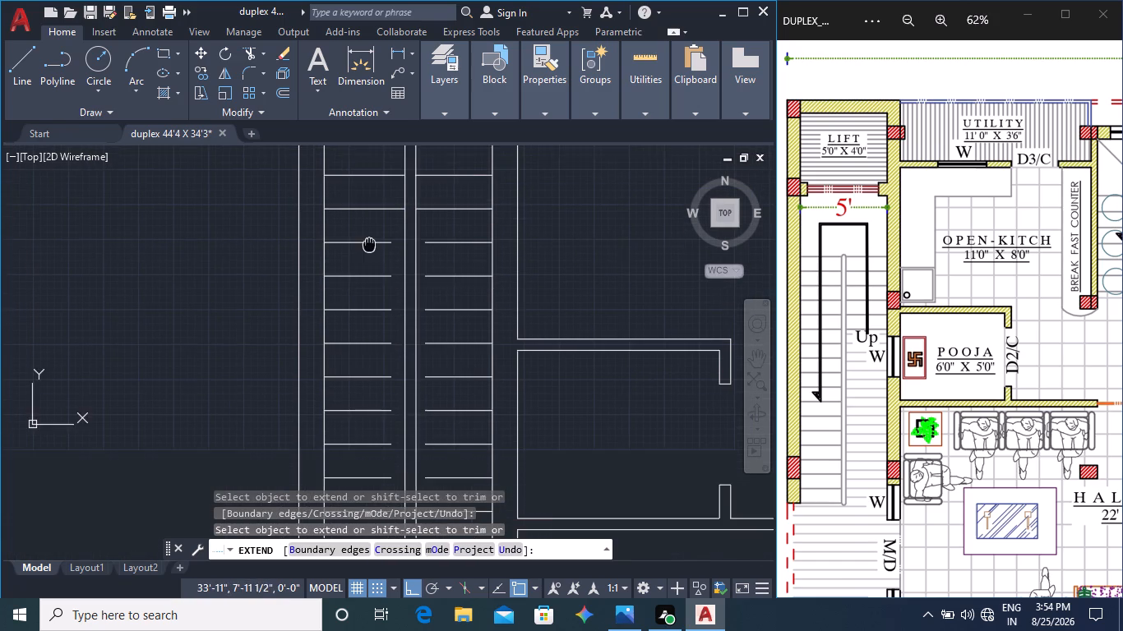
pyautogui.click(372, 222)
pyautogui.click(441, 219)
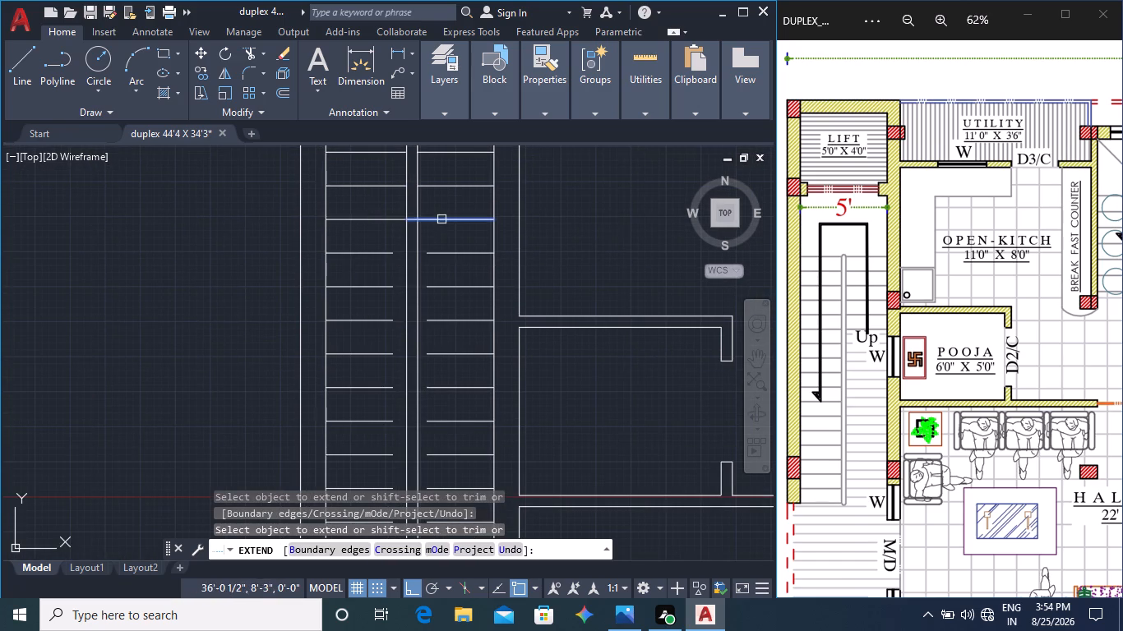
# Extend all the remaining lower treads of the second flight to its nearer divider line, down to the lowest tread.
pyautogui.click(432, 252)
pyautogui.click(433, 288)
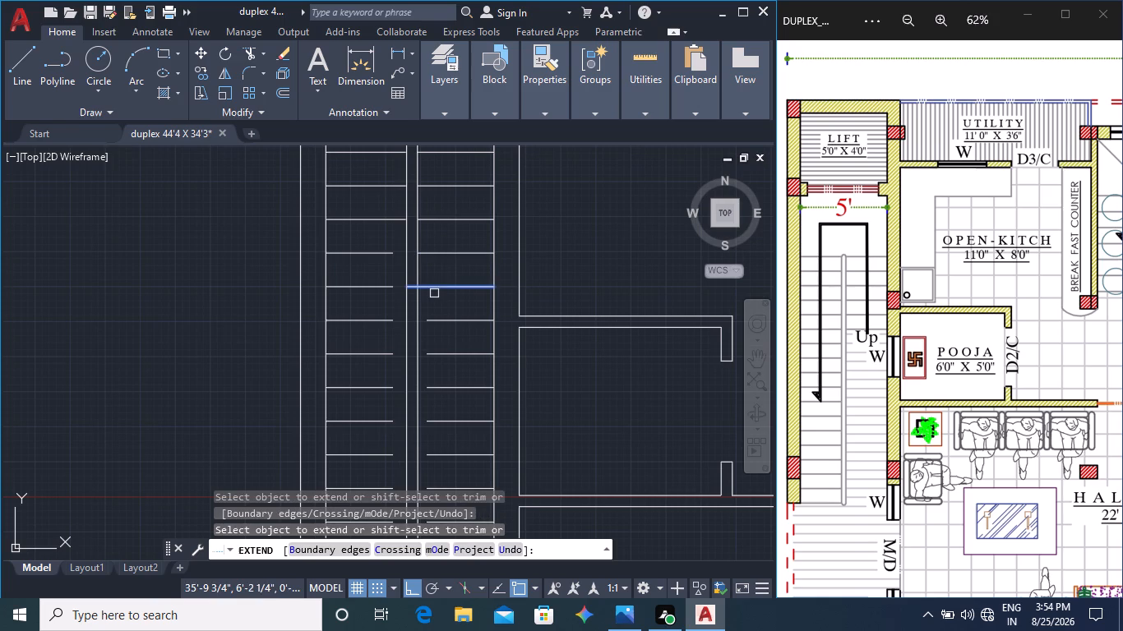
pyautogui.click(452, 416)
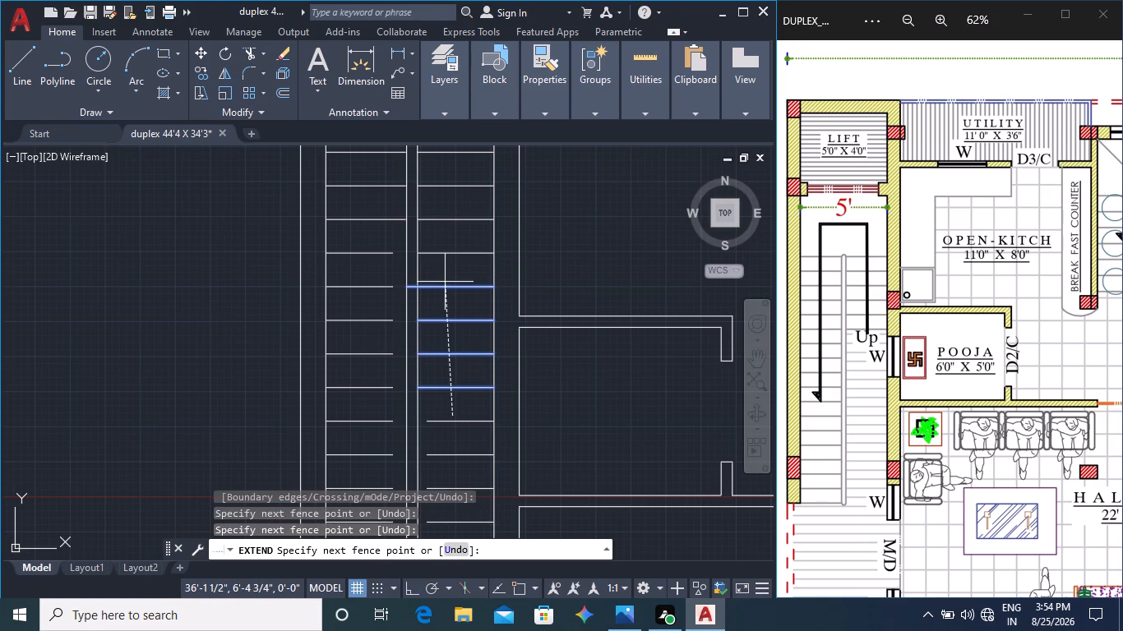
pyautogui.click(449, 313)
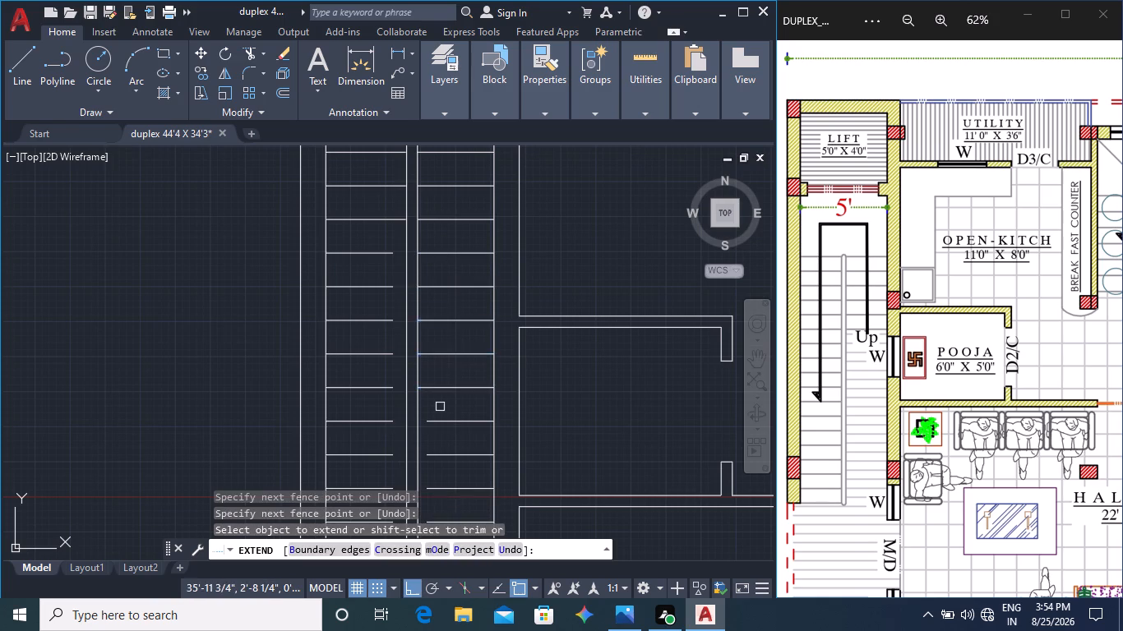
pyautogui.moveTo(447, 409); pyautogui.dragTo(464, 249, button='middle')
pyautogui.scroll(-1, 465, 411)
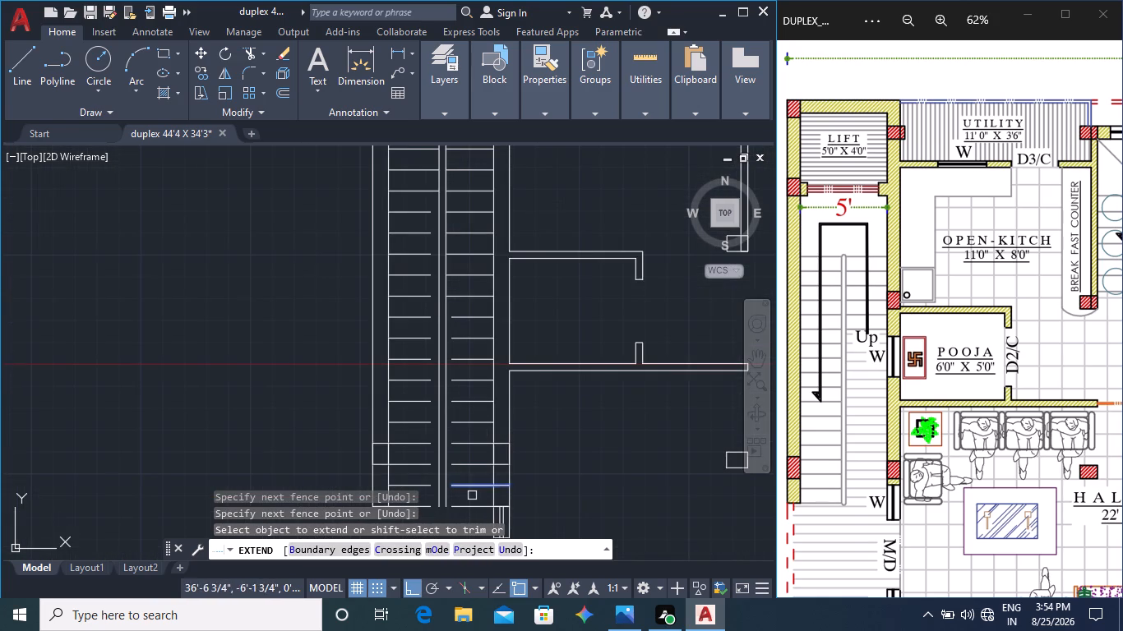
pyautogui.moveTo(475, 491); pyautogui.dragTo(479, 423, button='middle')
pyautogui.moveTo(475, 469); pyautogui.dragTo(477, 459)
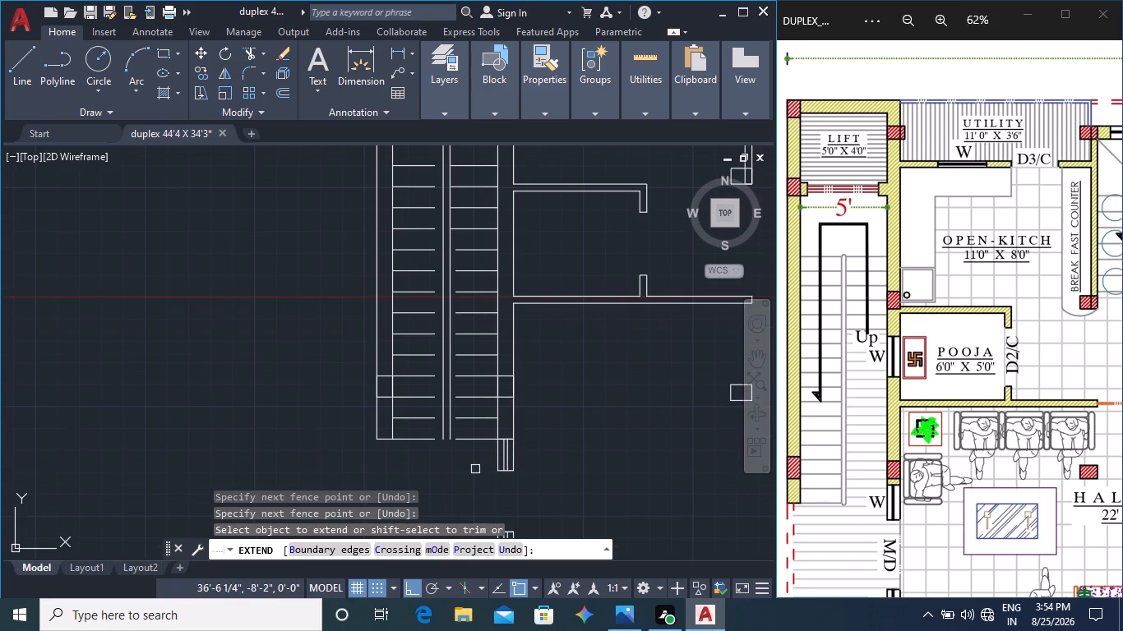
pyautogui.click(474, 242)
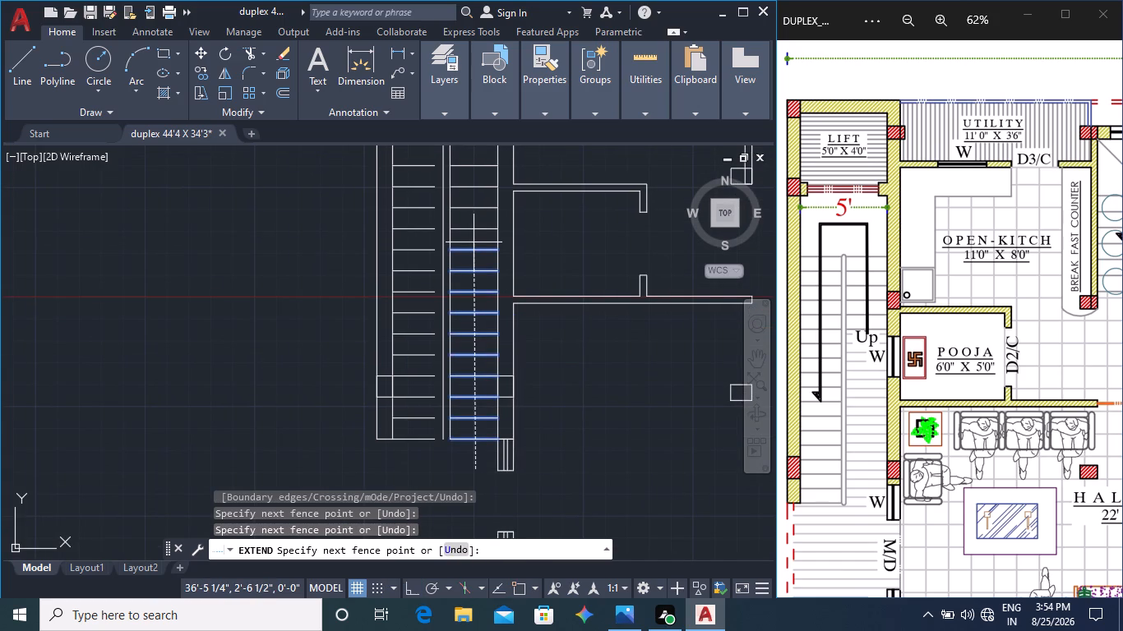
# Extend all the remaining lower treads of the outer-wall flight to its nearer divider line with one fence selection.
pyautogui.click(418, 475)
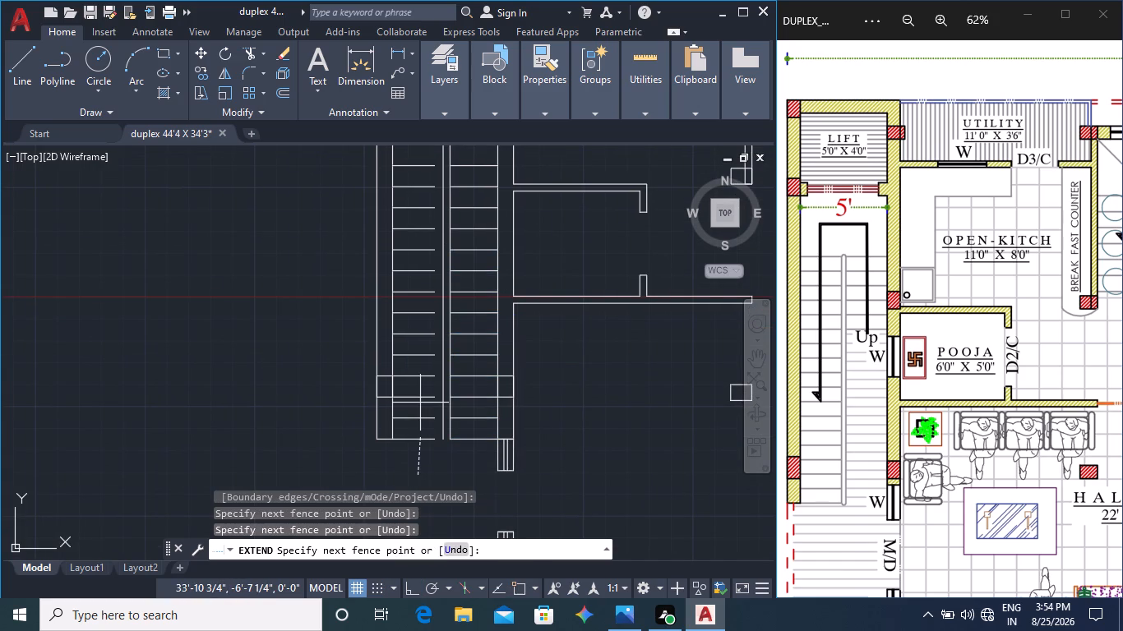
pyautogui.moveTo(417, 191); pyautogui.dragTo(410, 363, button='middle')
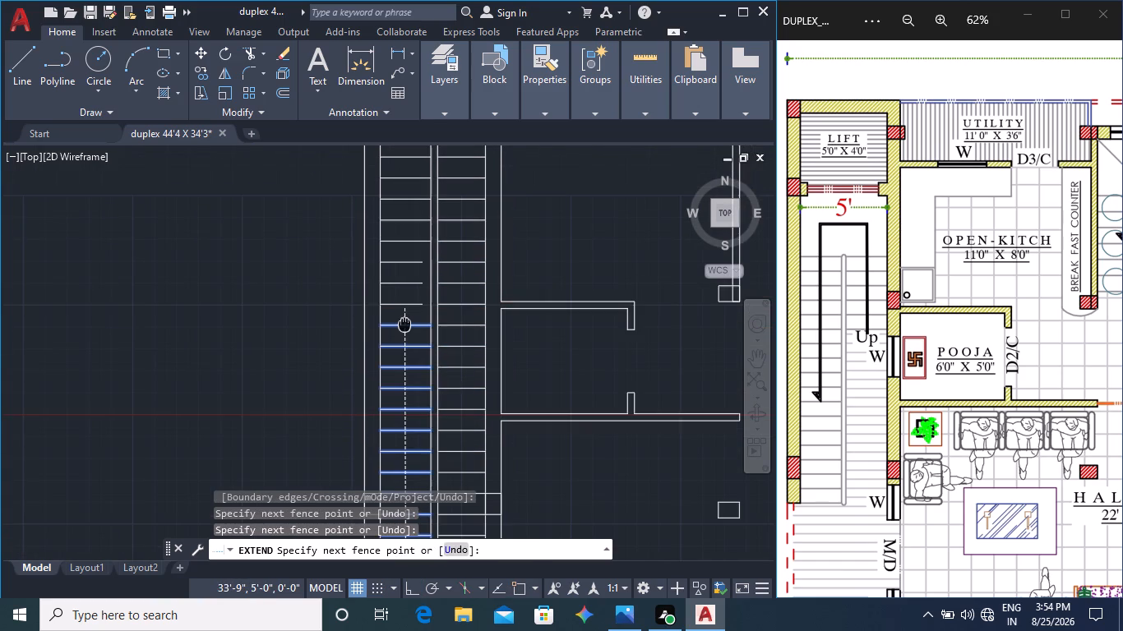
pyautogui.click(415, 310)
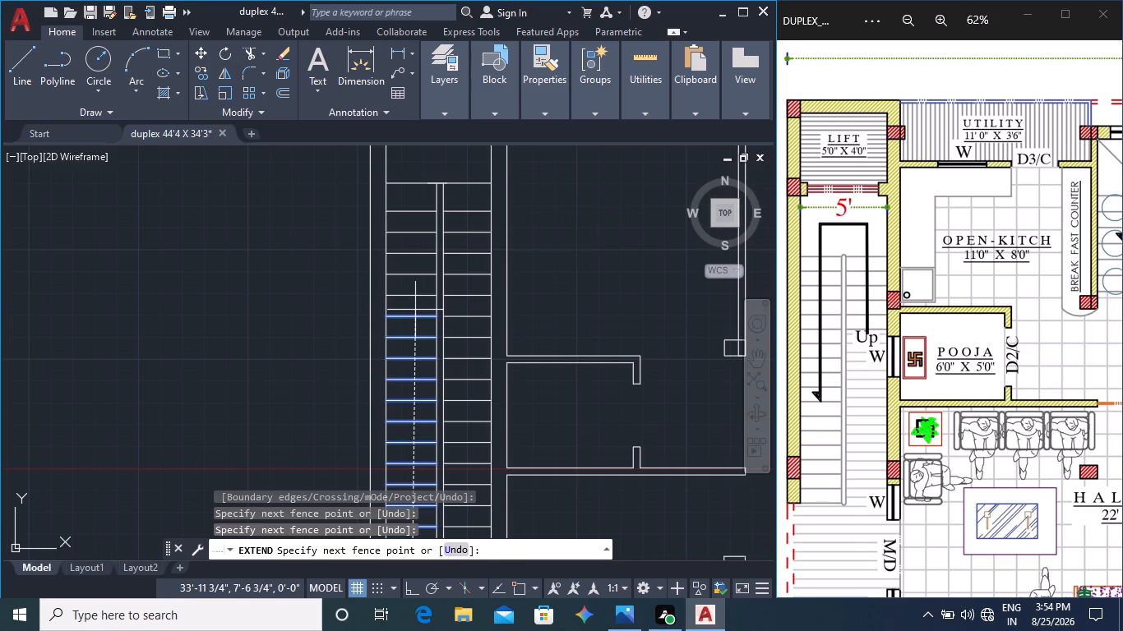
pyautogui.press('Escape')
# Examine the lower end of the two stair flights and the walls just below them.
pyautogui.scroll(3, 451, 325)
pyautogui.scroll(-2, 450, 358)
pyautogui.moveTo(478, 412); pyautogui.dragTo(506, 183, button='middle')
pyautogui.scroll(-2, 485, 295)
pyautogui.moveTo(495, 392); pyautogui.dragTo(500, 377, button='middle')
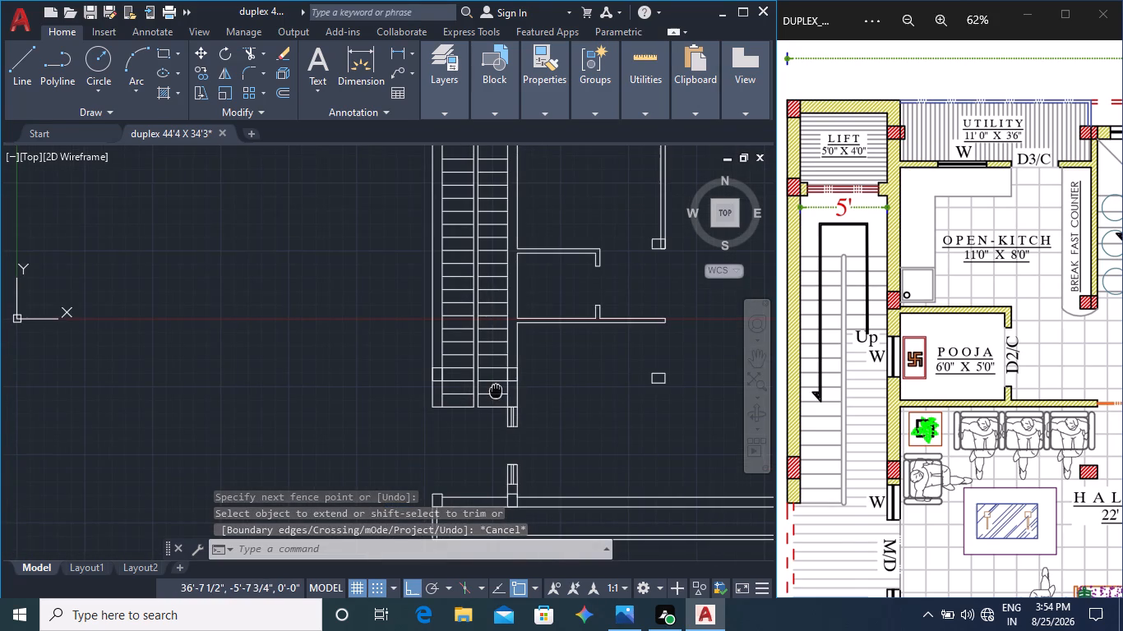
pyautogui.moveTo(500, 377); pyautogui.dragTo(510, 260, button='middle')
pyautogui.scroll(3, 484, 273)
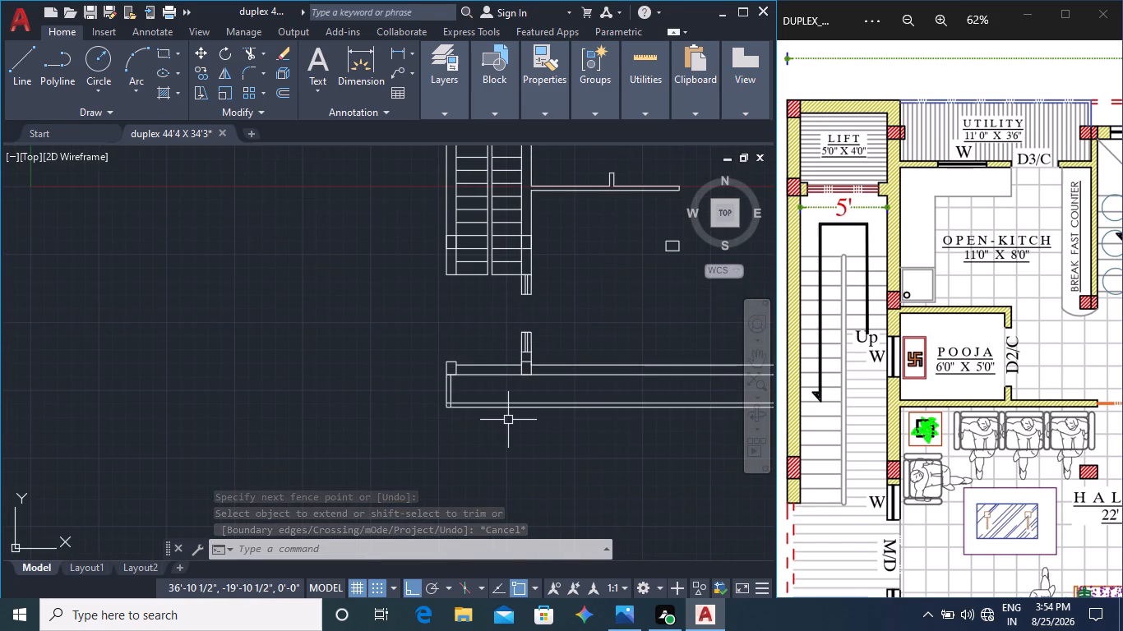
pyautogui.moveTo(487, 326); pyautogui.dragTo(430, 435, button='middle')
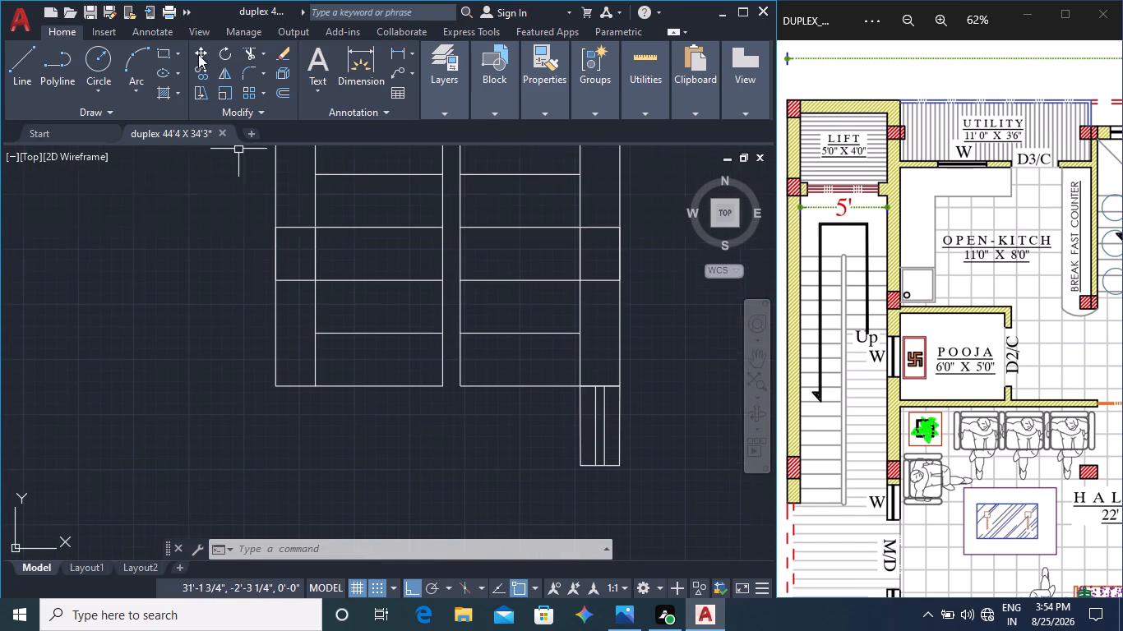
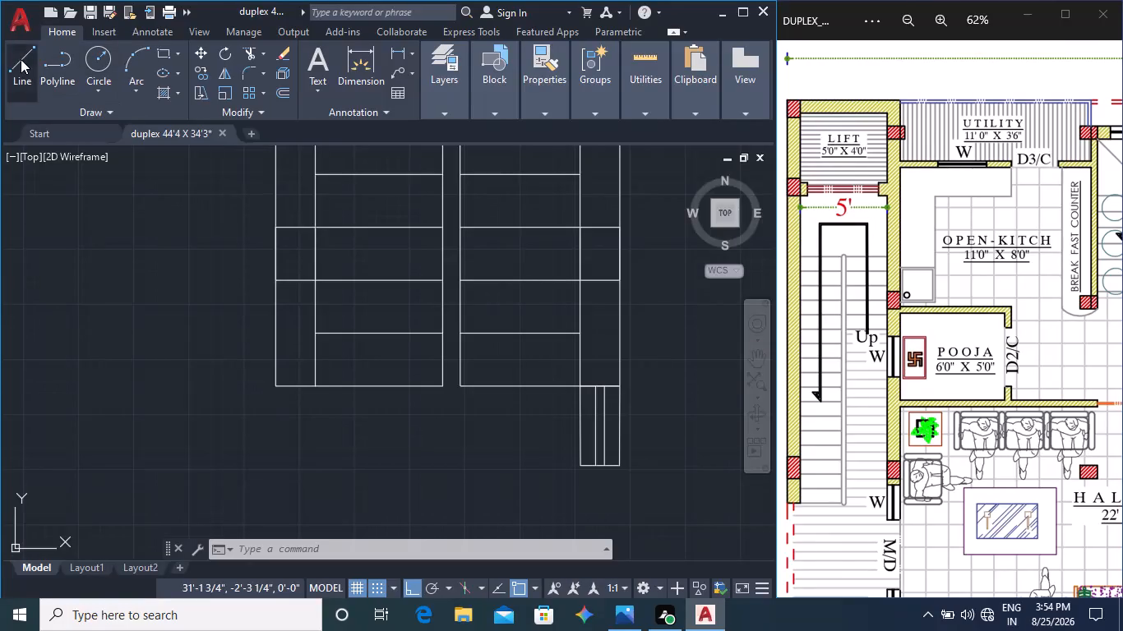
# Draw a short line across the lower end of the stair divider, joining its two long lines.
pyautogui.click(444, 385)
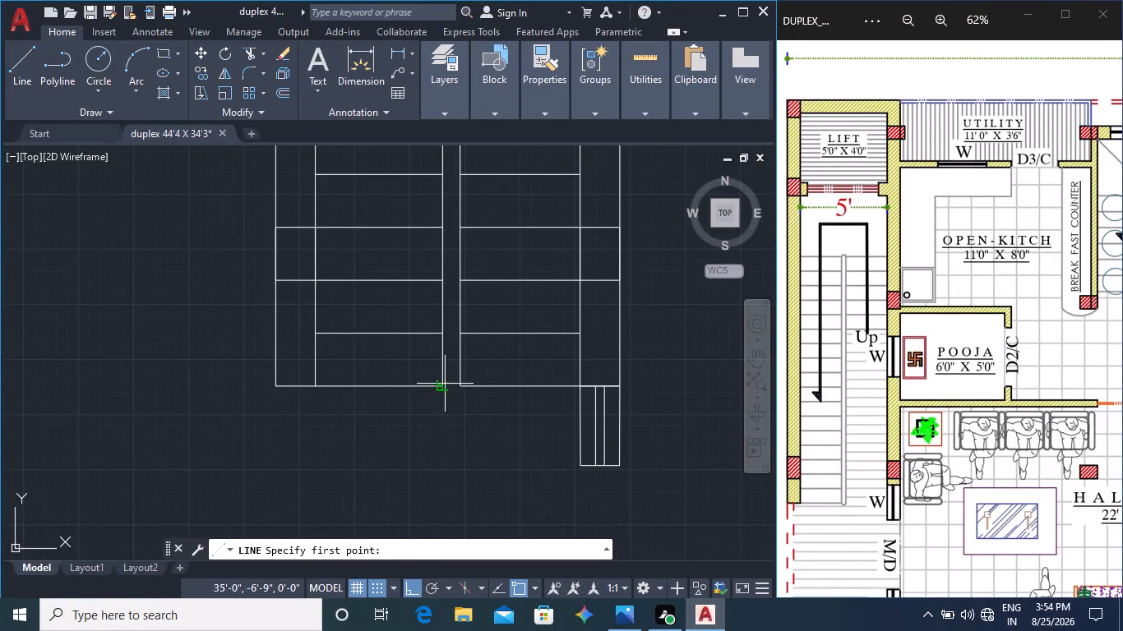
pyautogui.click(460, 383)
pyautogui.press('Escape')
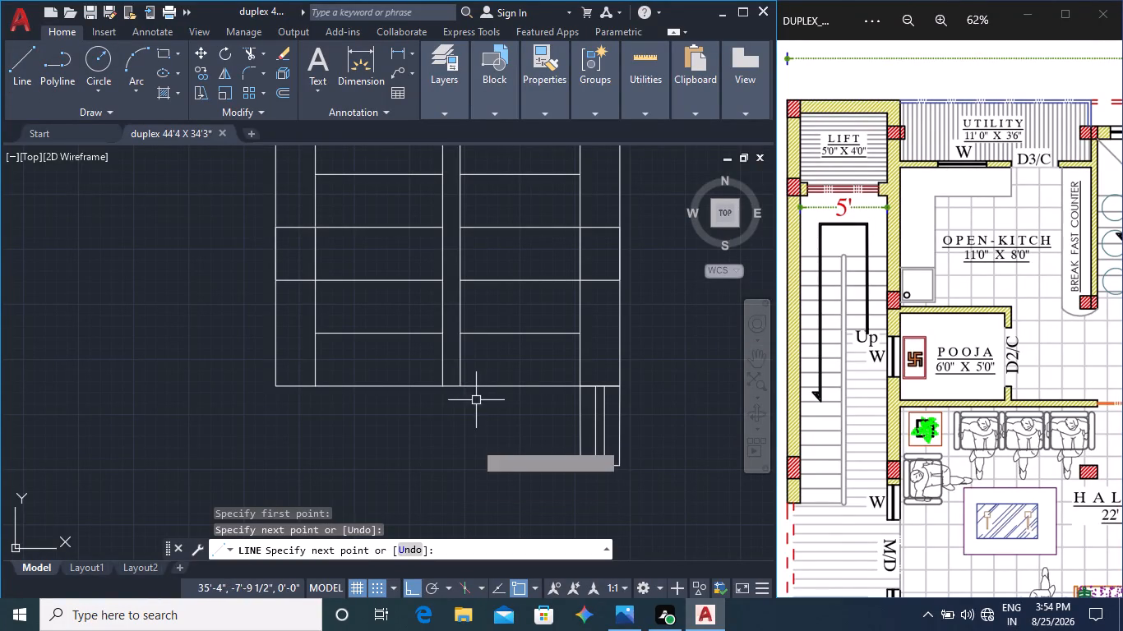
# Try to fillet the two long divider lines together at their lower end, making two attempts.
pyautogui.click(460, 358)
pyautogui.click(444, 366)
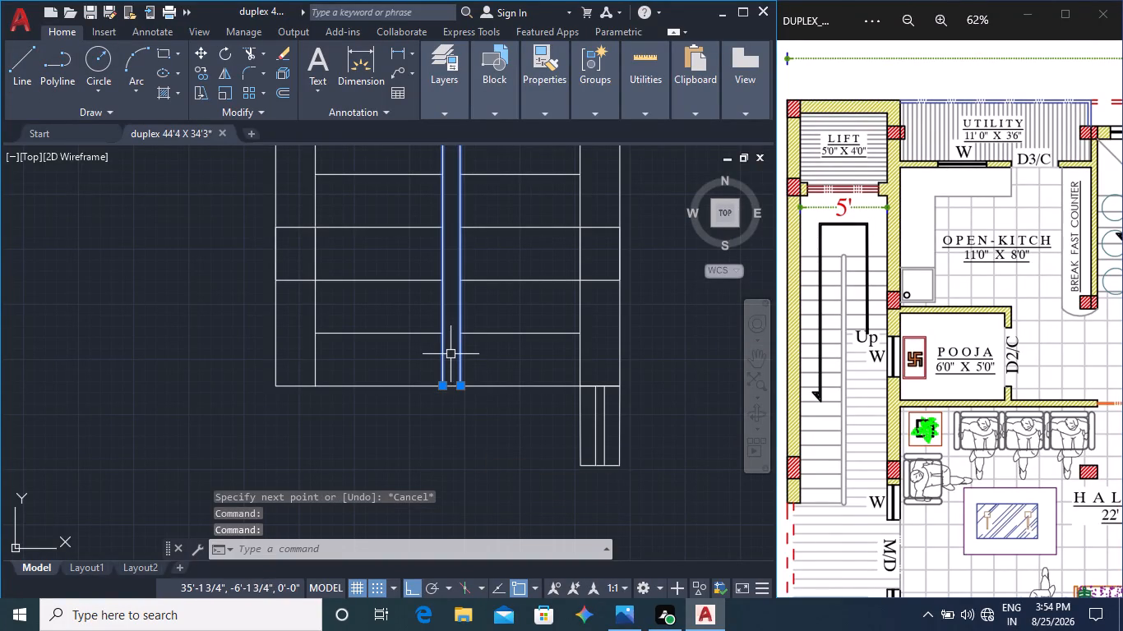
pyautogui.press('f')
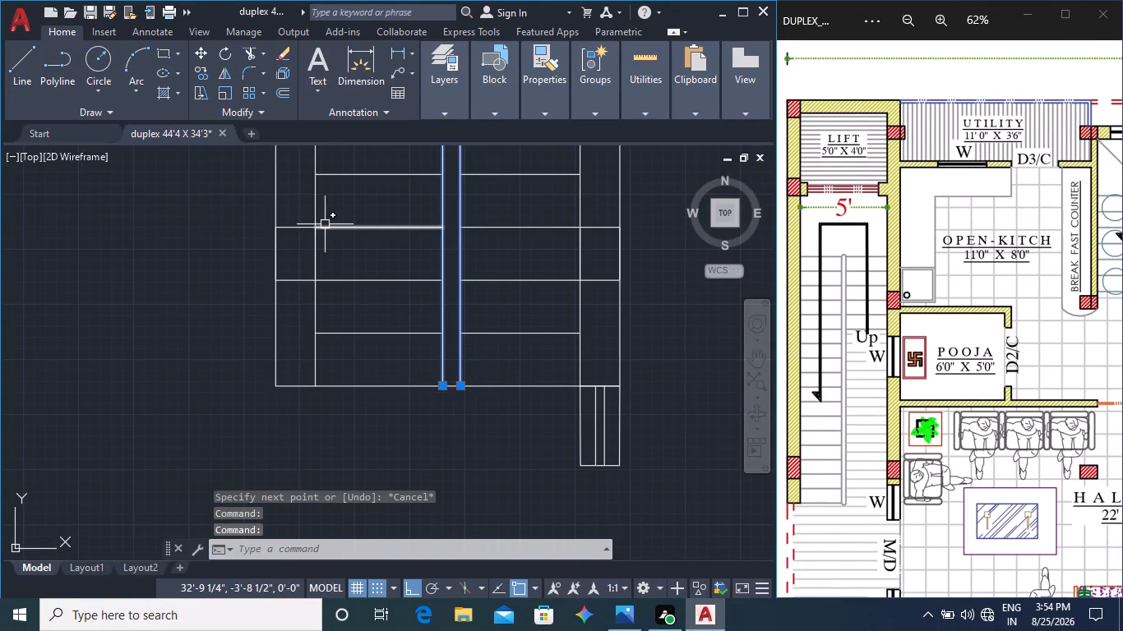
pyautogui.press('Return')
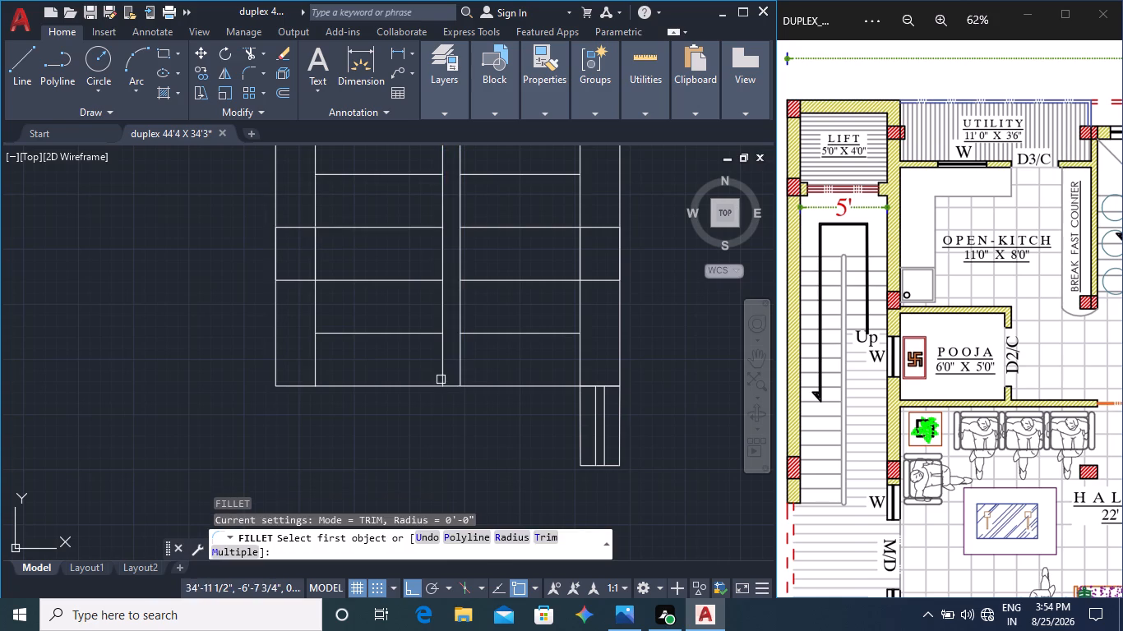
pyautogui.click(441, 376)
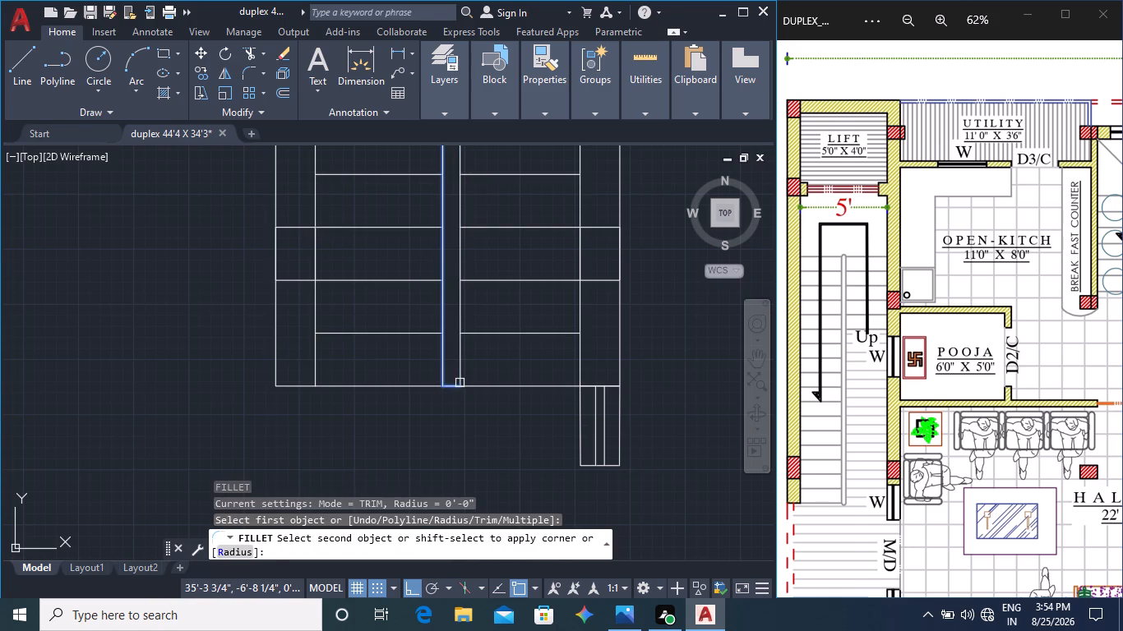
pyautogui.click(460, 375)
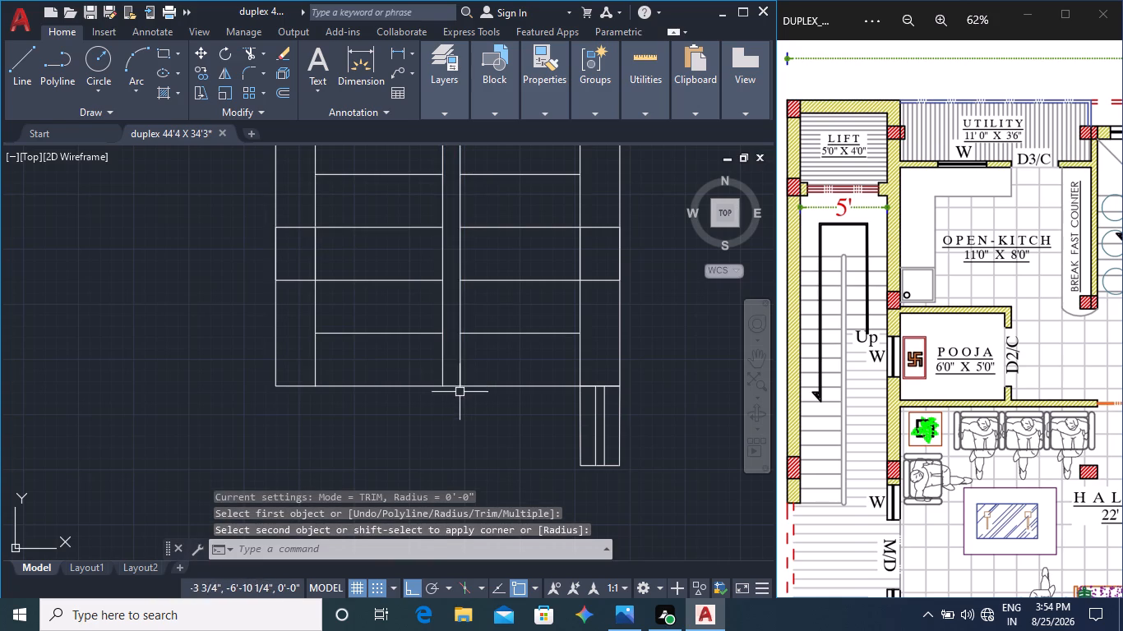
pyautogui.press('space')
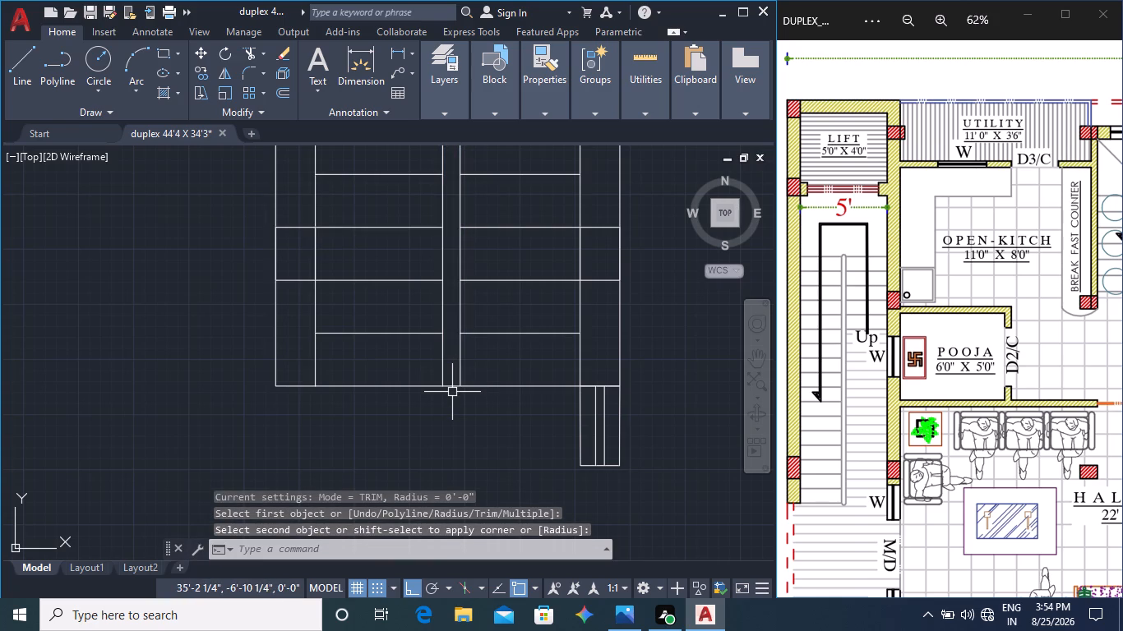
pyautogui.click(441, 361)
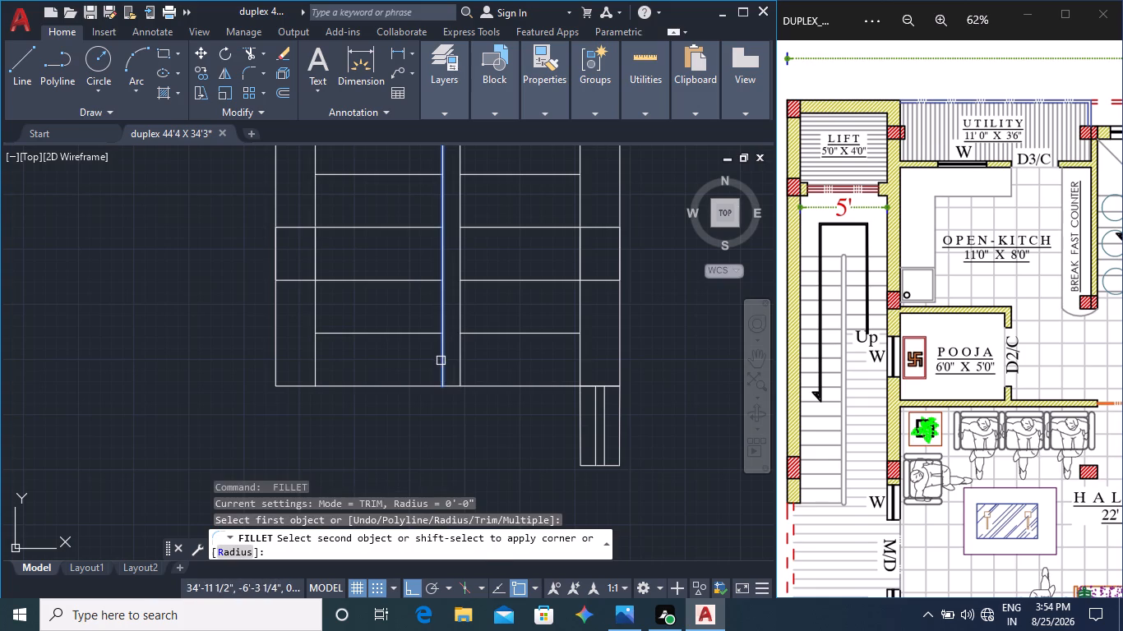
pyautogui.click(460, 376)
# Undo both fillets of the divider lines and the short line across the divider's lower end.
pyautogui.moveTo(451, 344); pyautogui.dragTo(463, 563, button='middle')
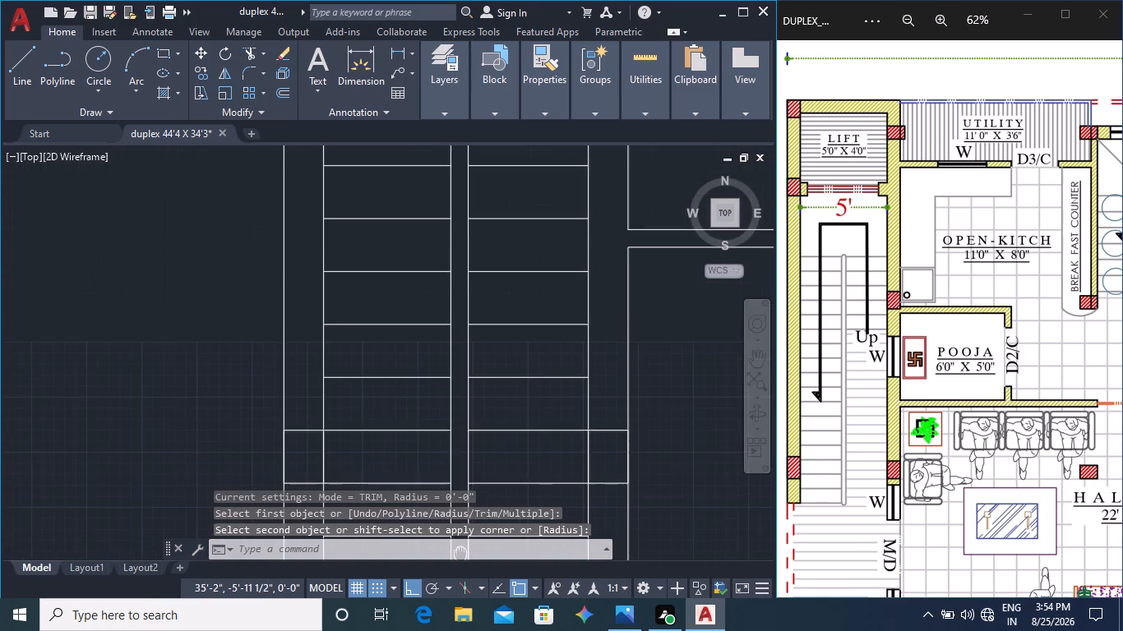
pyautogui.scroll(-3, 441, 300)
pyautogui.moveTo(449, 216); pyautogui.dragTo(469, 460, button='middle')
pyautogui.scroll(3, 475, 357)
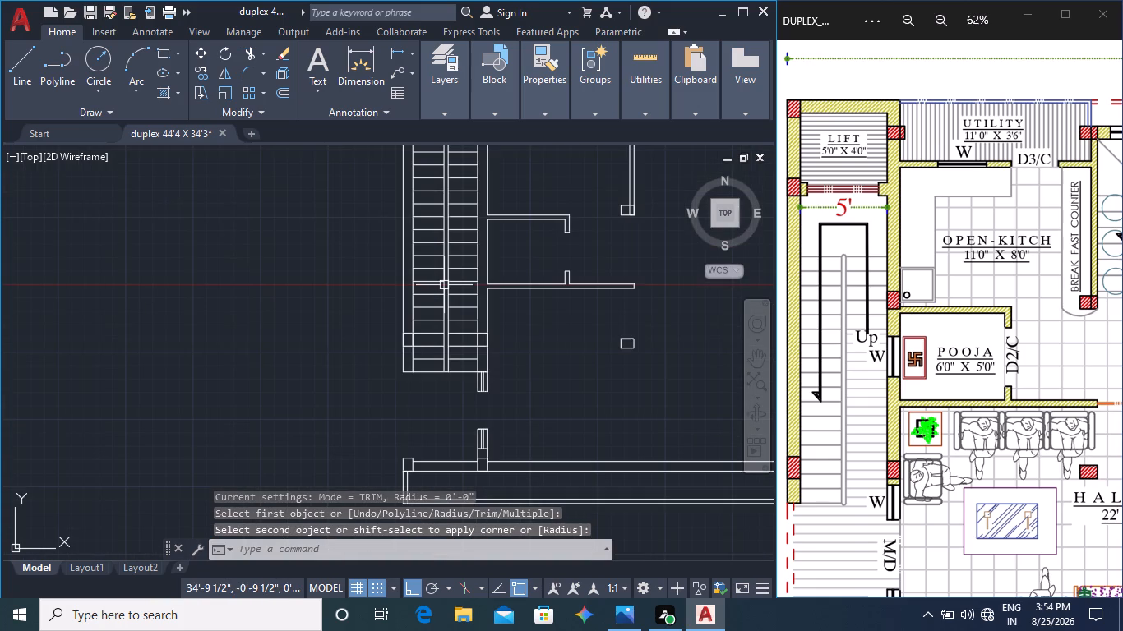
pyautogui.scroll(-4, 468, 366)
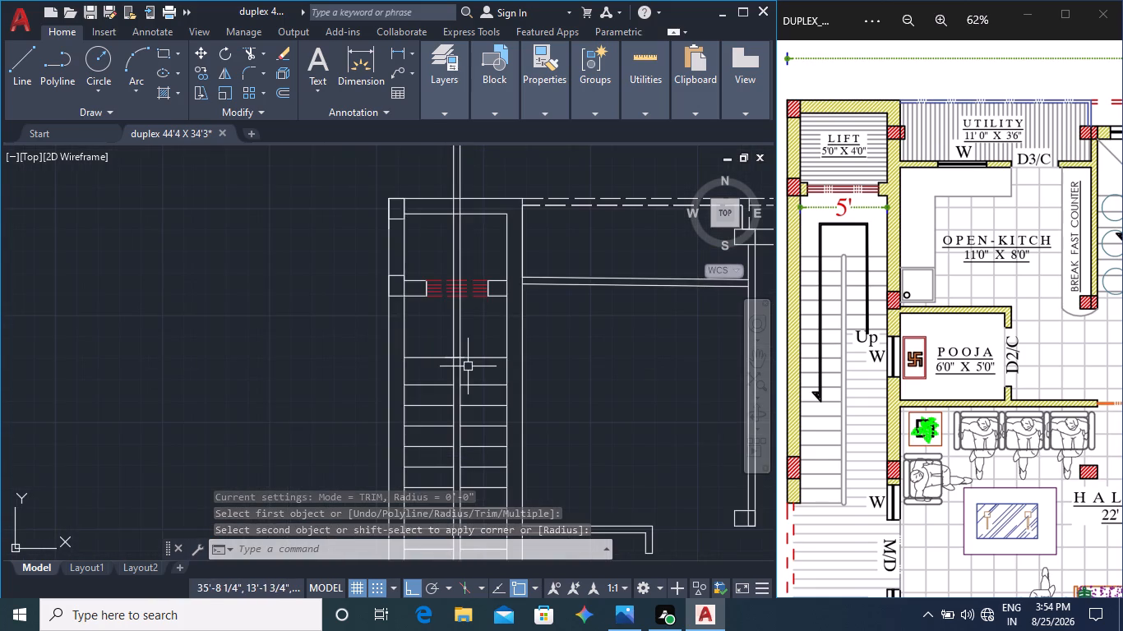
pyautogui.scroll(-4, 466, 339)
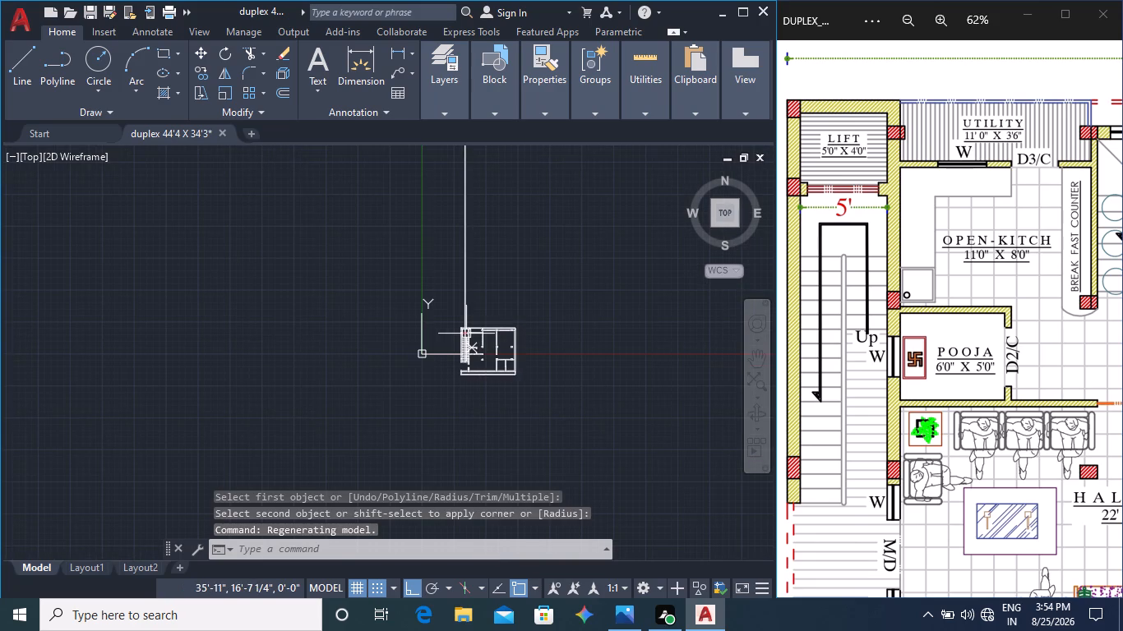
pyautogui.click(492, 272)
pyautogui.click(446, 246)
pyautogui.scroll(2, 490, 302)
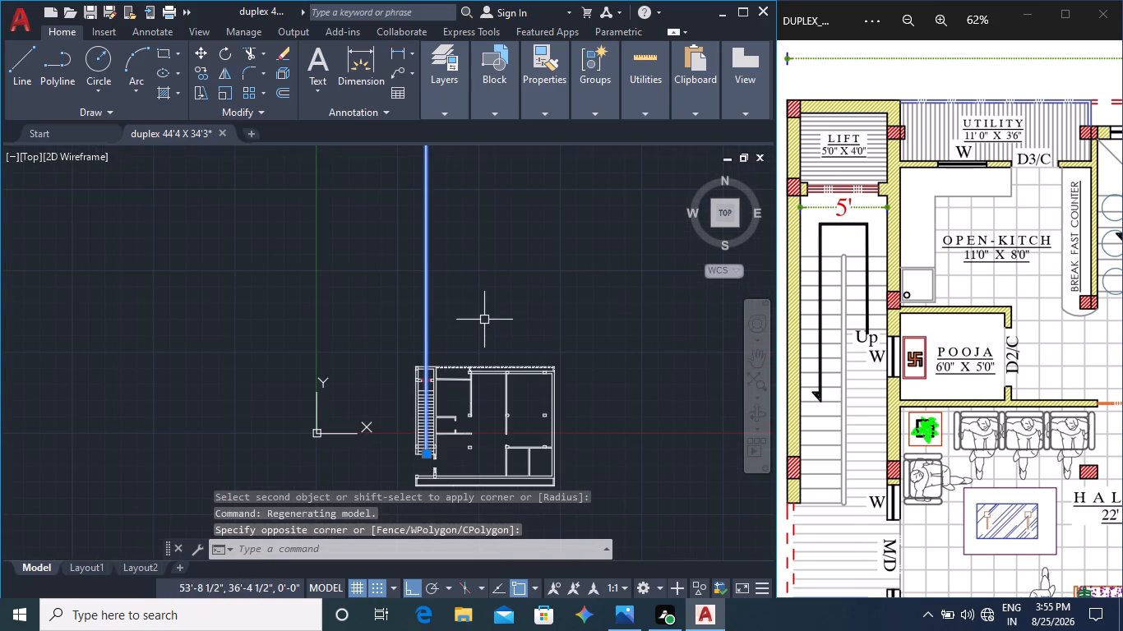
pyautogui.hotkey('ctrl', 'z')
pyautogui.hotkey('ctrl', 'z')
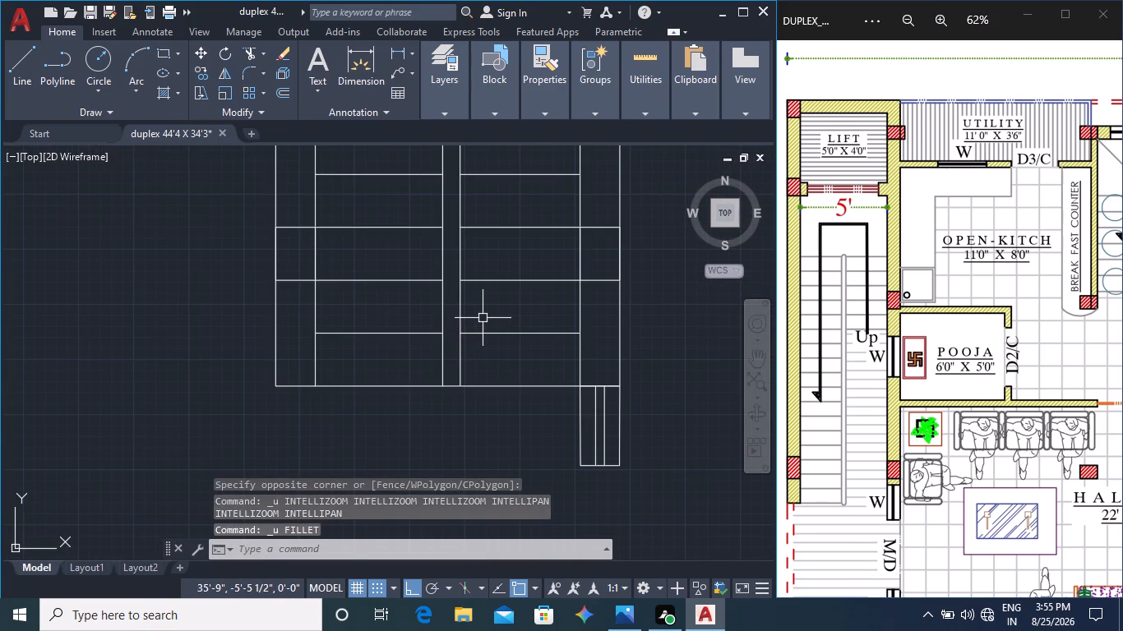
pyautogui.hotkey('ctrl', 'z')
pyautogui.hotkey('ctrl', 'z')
# Compare the drawn stair flights and divider with the staircase beside the pooja room in the reference plan.
pyautogui.scroll(-4, 483, 318)
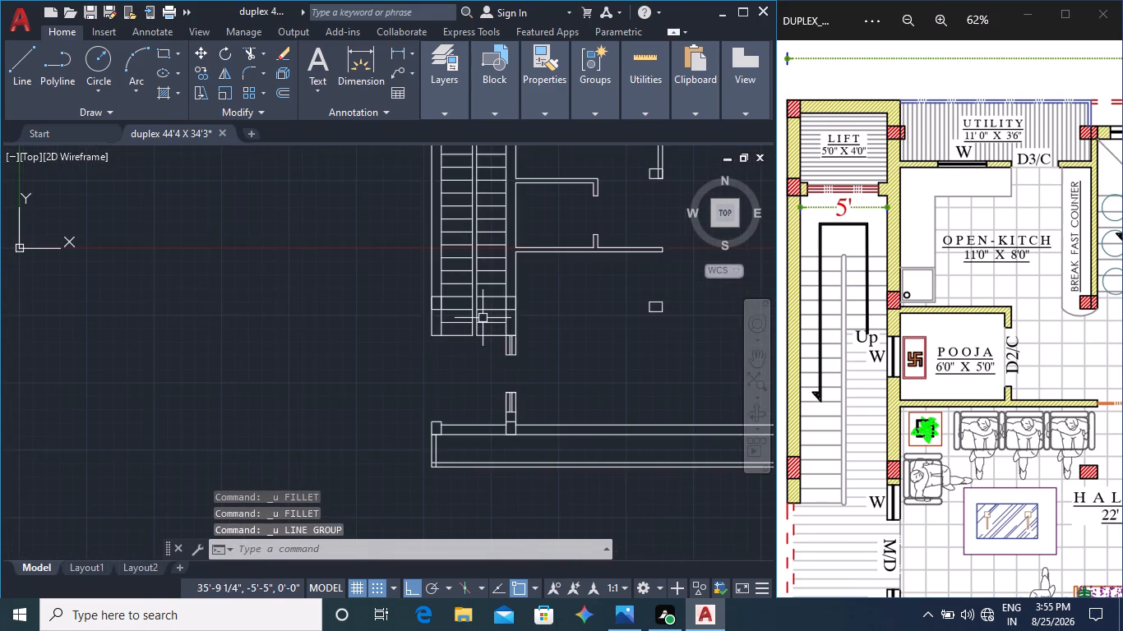
pyautogui.scroll(-3, 483, 318)
pyautogui.scroll(5, 484, 256)
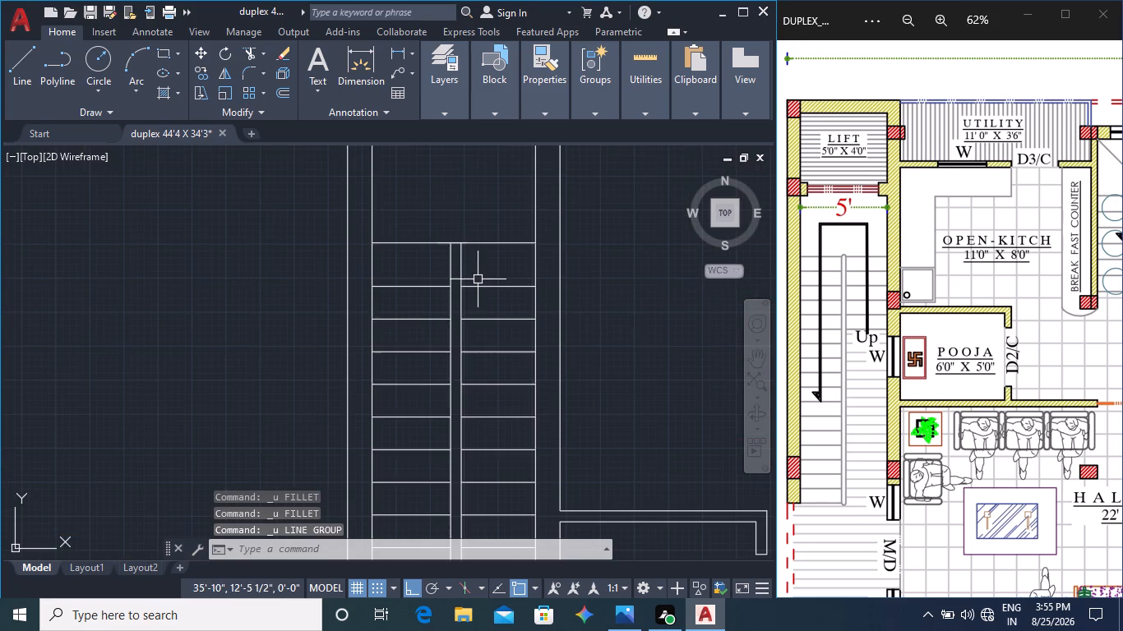
pyautogui.scroll(3, 460, 253)
pyautogui.scroll(-2, 492, 294)
pyautogui.moveTo(852, 523); pyautogui.dragTo(853, 397, button='middle')
pyautogui.moveTo(852, 520); pyautogui.dragTo(789, 458, button='middle')
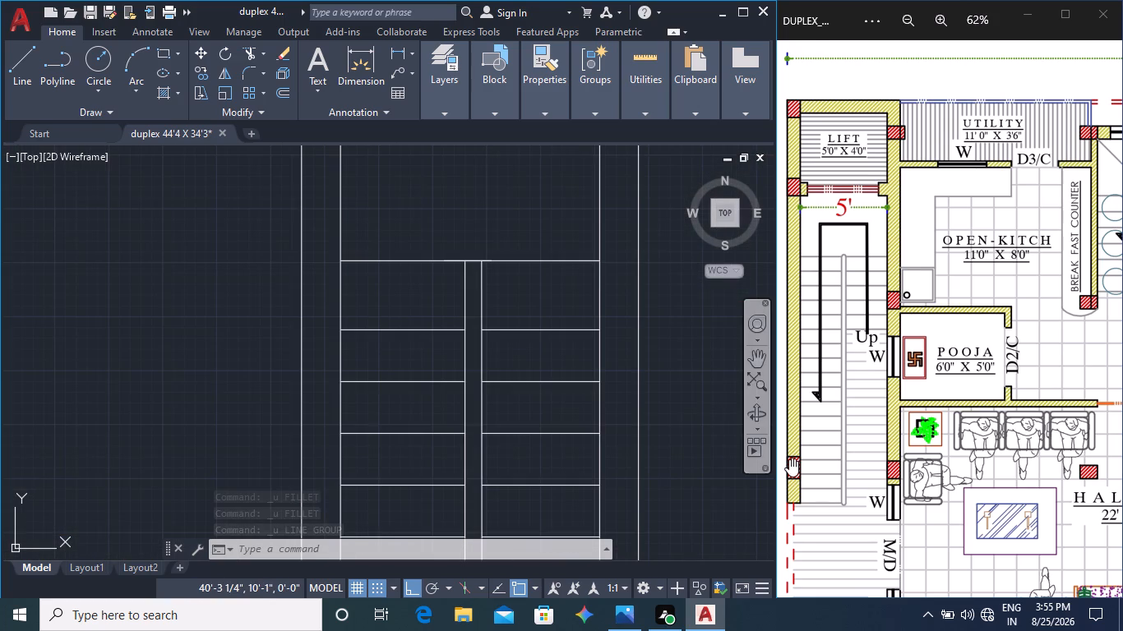
pyautogui.moveTo(789, 458); pyautogui.dragTo(846, 283, button='middle')
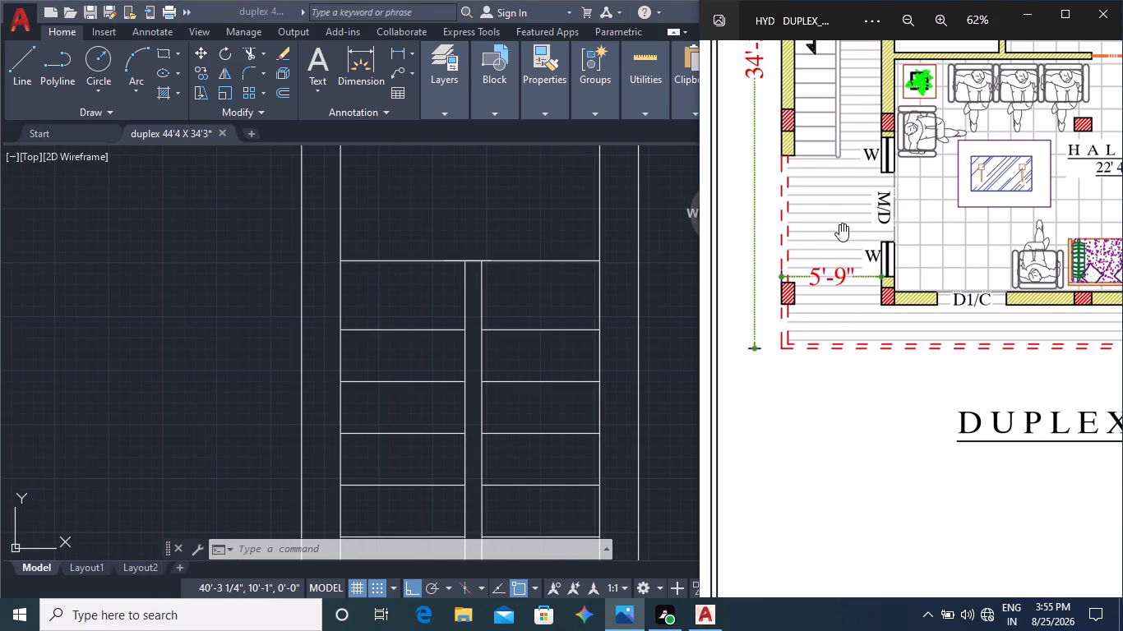
pyautogui.moveTo(857, 263); pyautogui.dragTo(795, 314, button='middle')
pyautogui.scroll(-2, 803, 320)
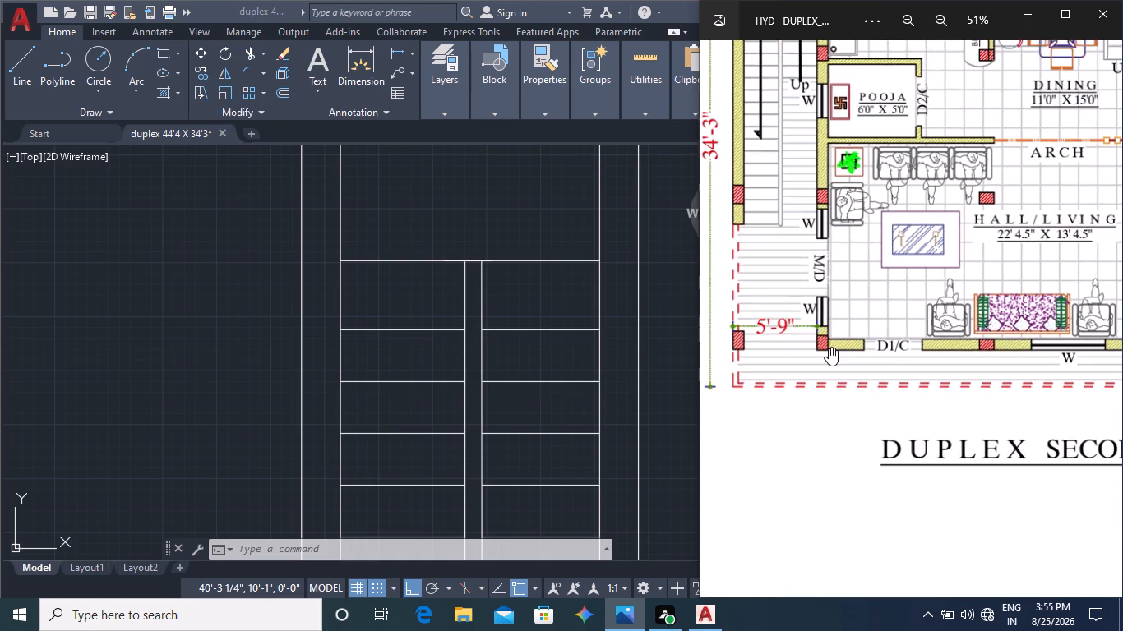
pyautogui.scroll(-1, 853, 363)
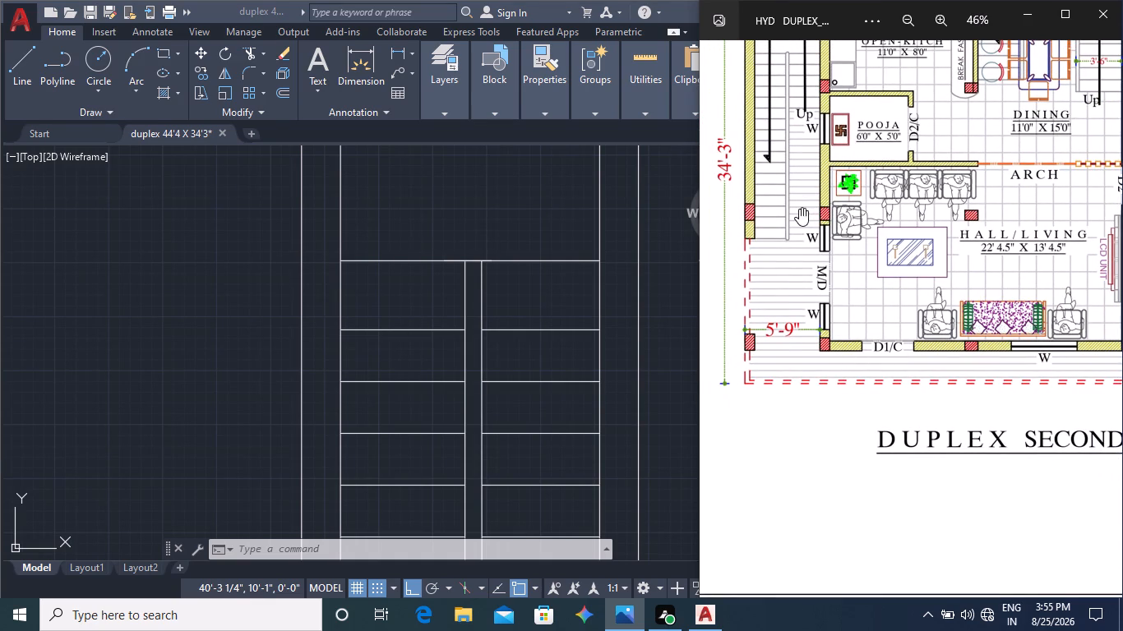
pyautogui.moveTo(799, 219); pyautogui.dragTo(806, 348, button='middle')
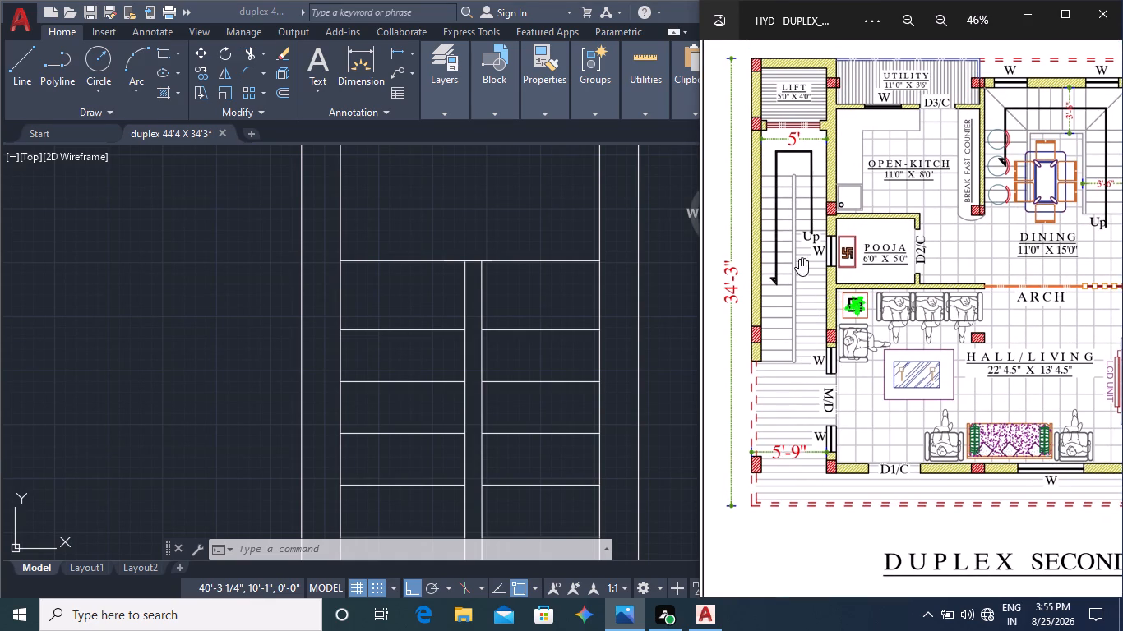
pyautogui.scroll(6, 796, 244)
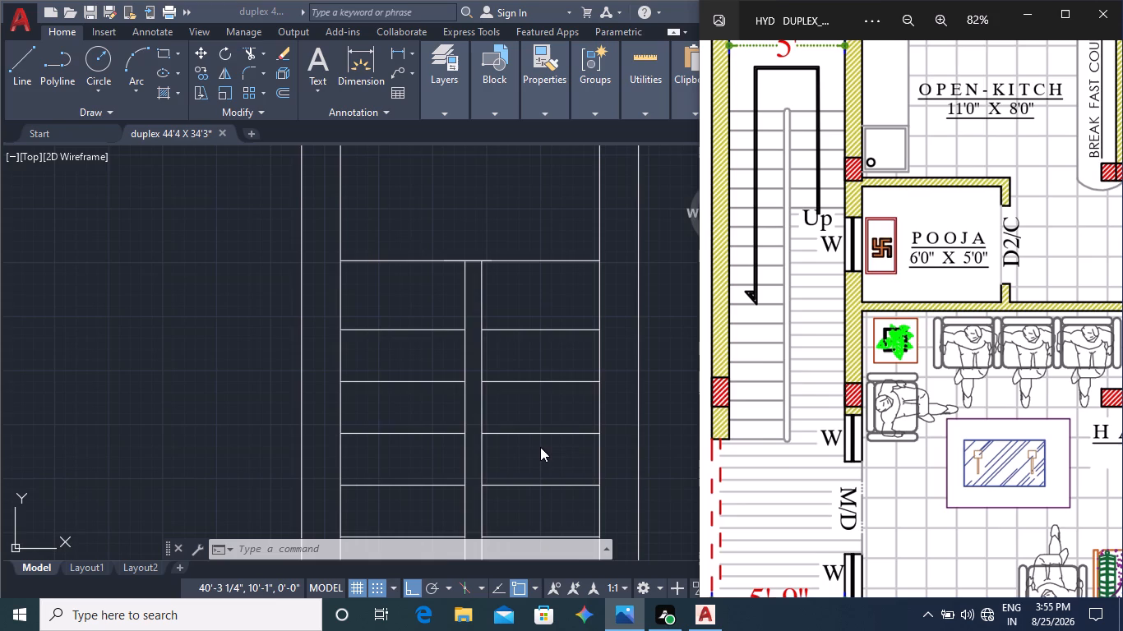
pyautogui.scroll(-2, 539, 447)
pyautogui.moveTo(542, 468); pyautogui.dragTo(534, 377, button='middle')
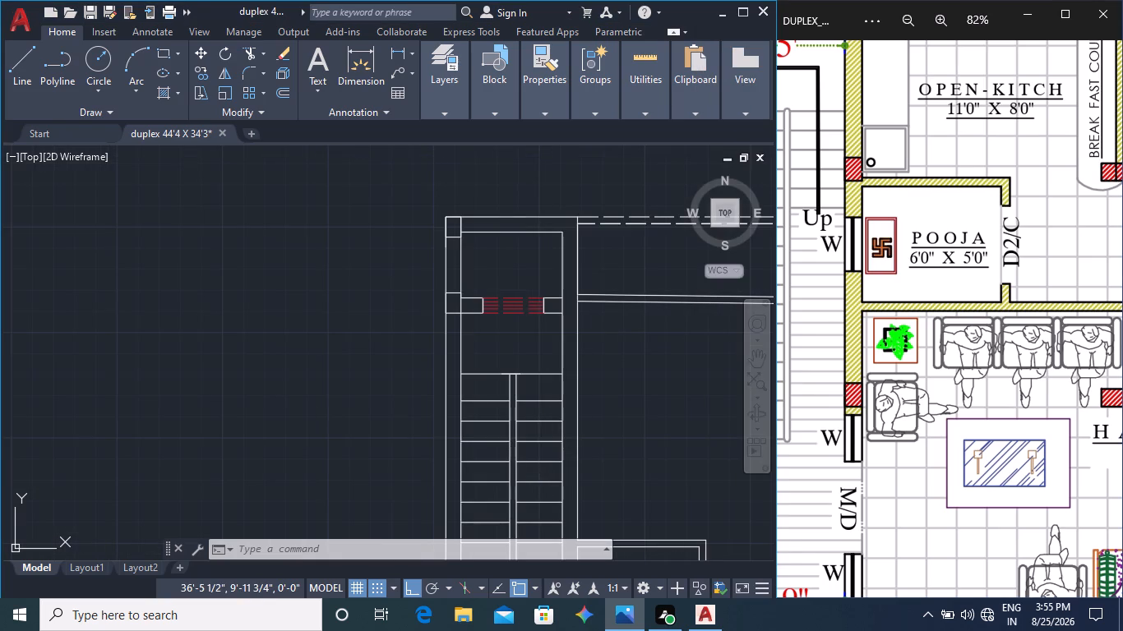
pyautogui.moveTo(527, 445); pyautogui.dragTo(515, 296, button='middle')
pyautogui.moveTo(544, 413); pyautogui.dragTo(543, 253, button='middle')
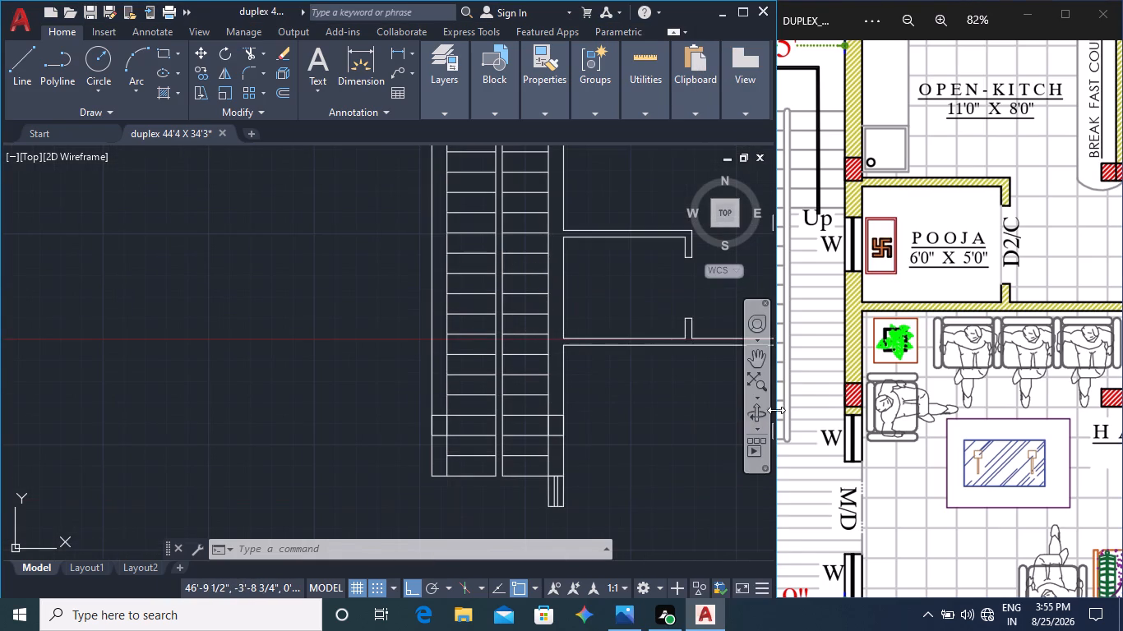
pyautogui.middleClick(825, 388)
pyautogui.moveTo(829, 370); pyautogui.dragTo(837, 423, button='middle')
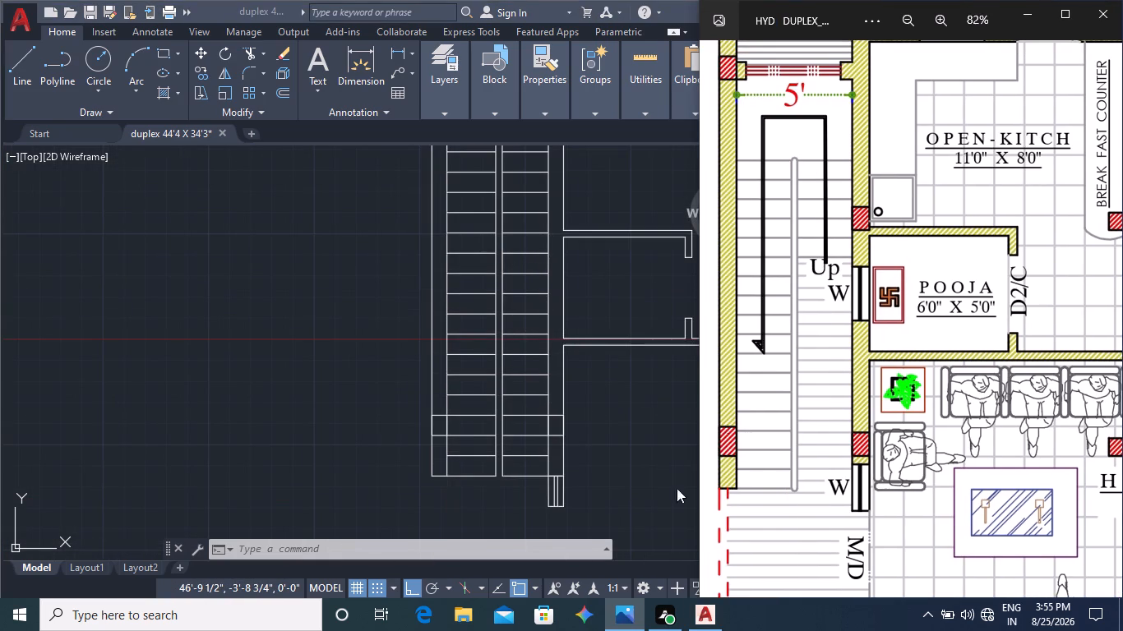
# Erase the fifteen lowest treads of the flight next to the pooja room, keeping the five just below the landing line.
pyautogui.click(525, 488)
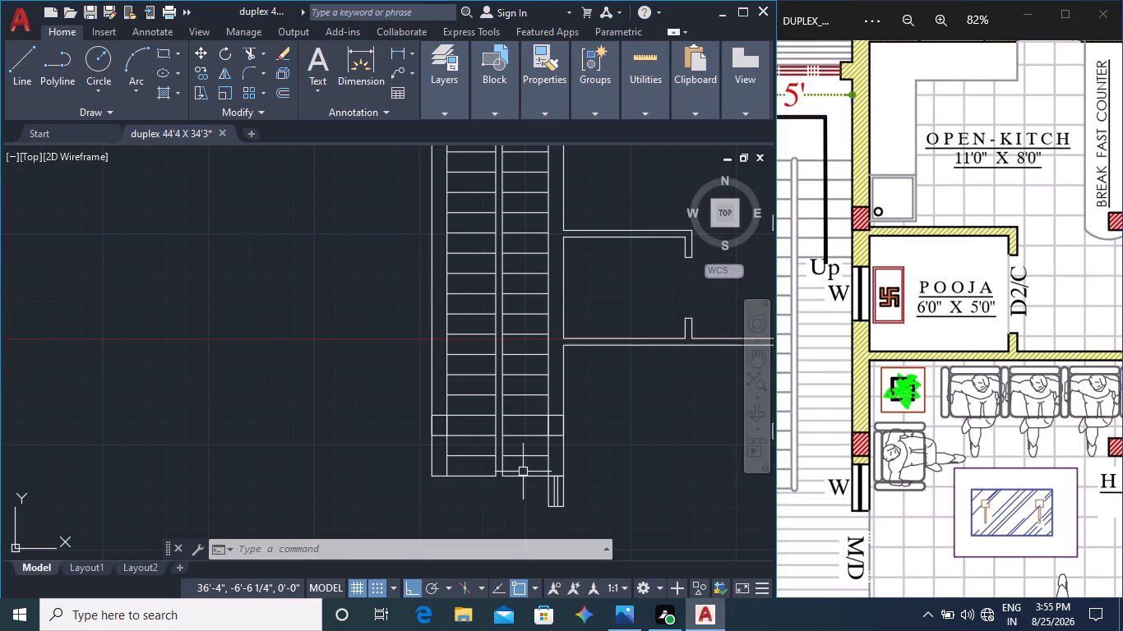
pyautogui.click(530, 506)
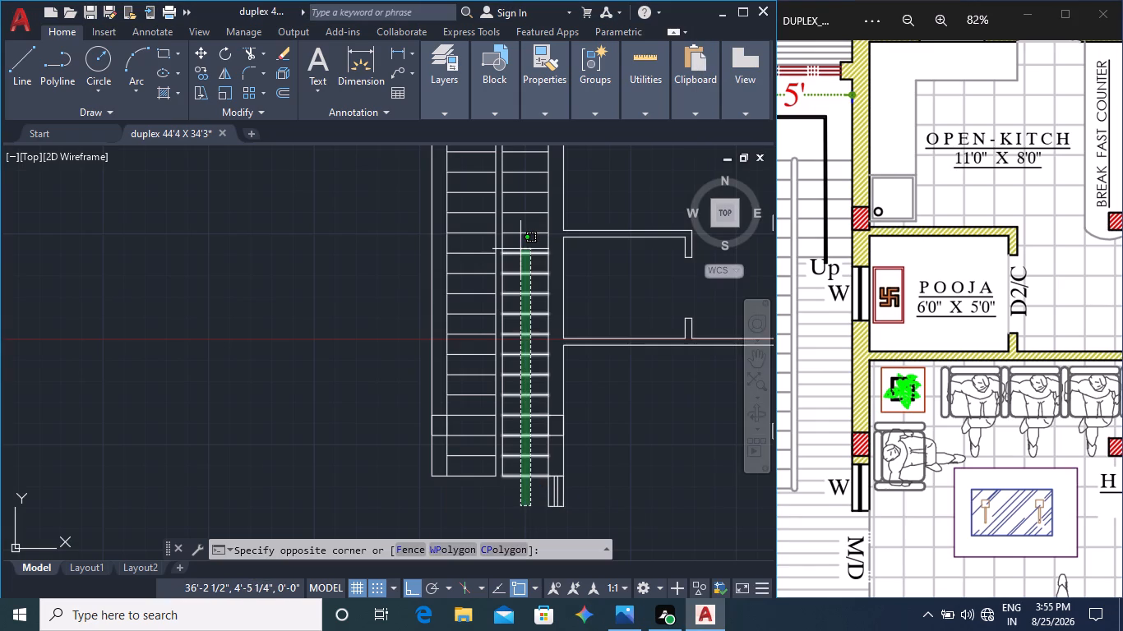
pyautogui.click(520, 239)
pyautogui.press('Delete')
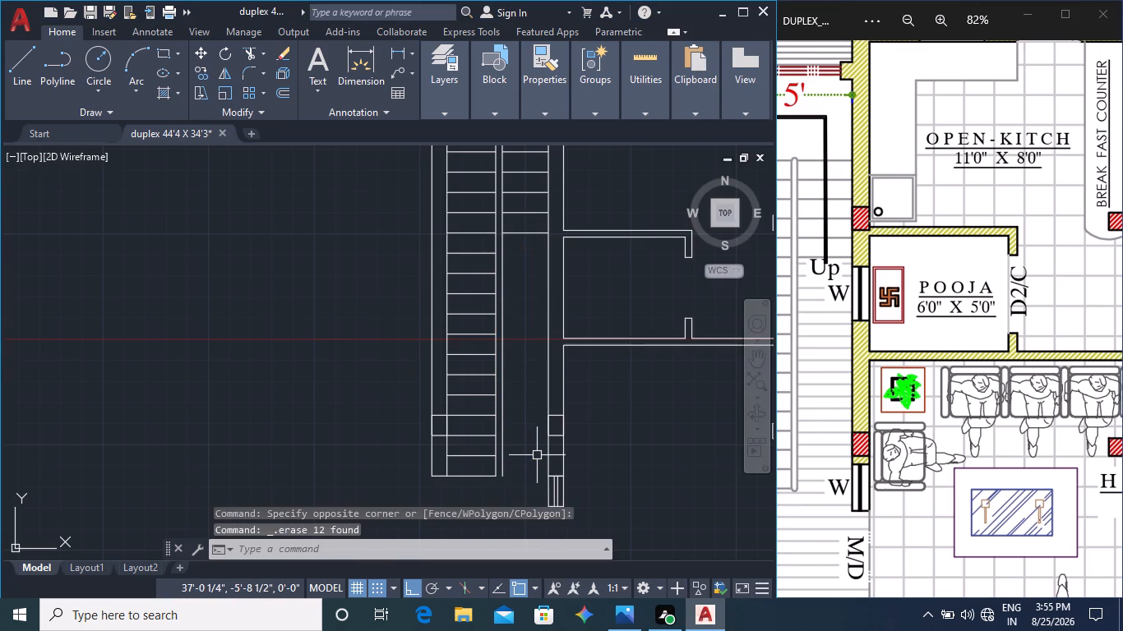
pyautogui.moveTo(523, 305); pyautogui.dragTo(531, 504, button='middle')
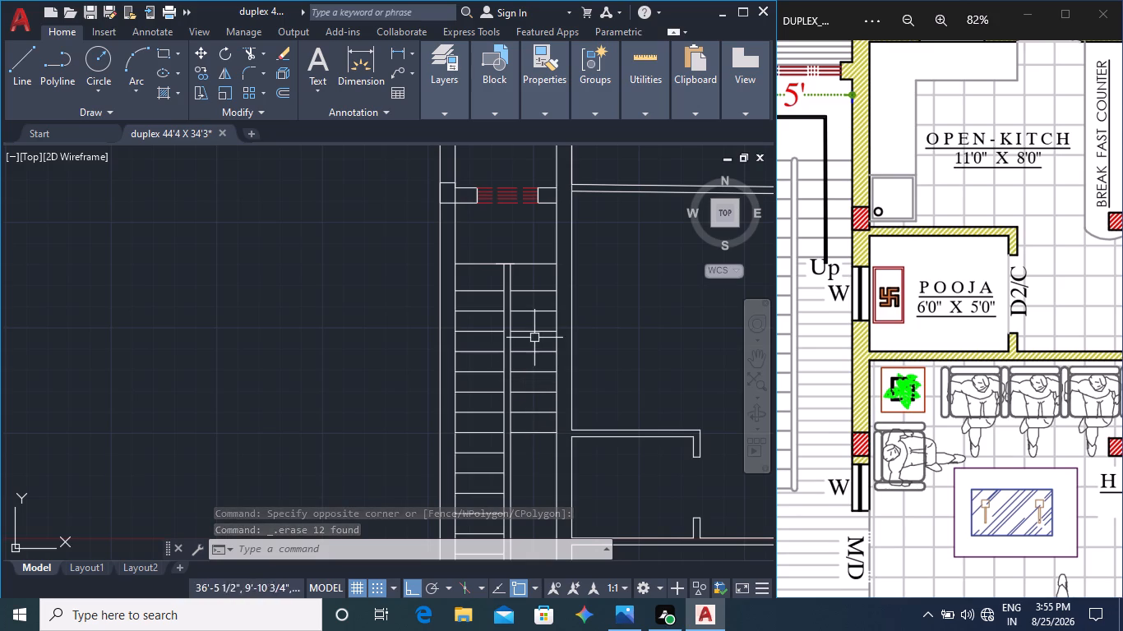
pyautogui.click(540, 460)
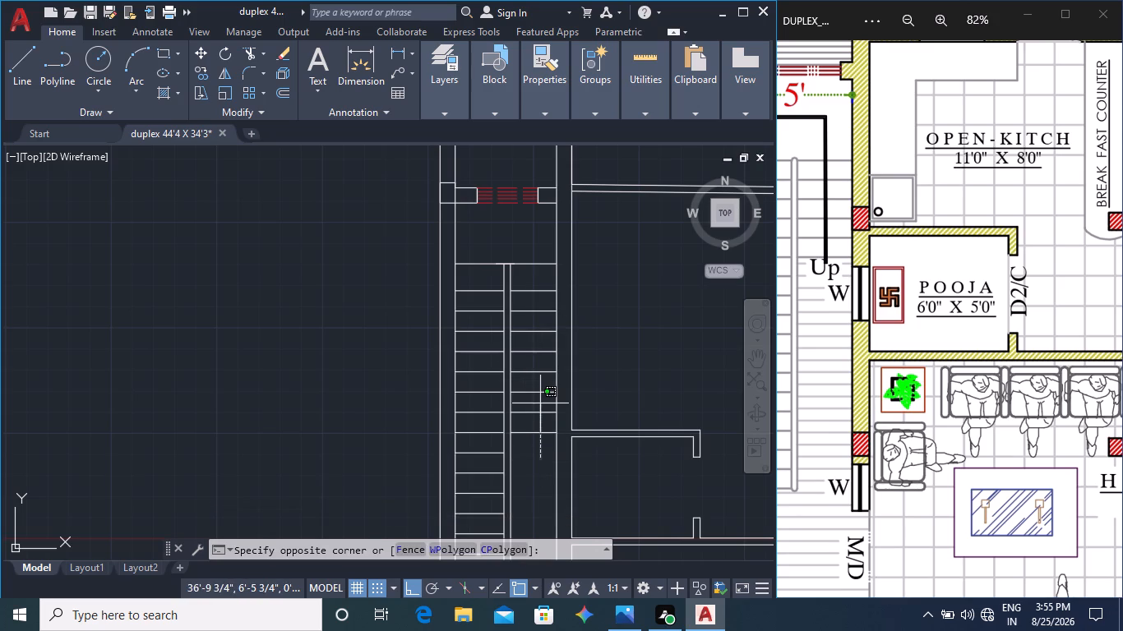
pyautogui.click(528, 408)
pyautogui.press('Delete')
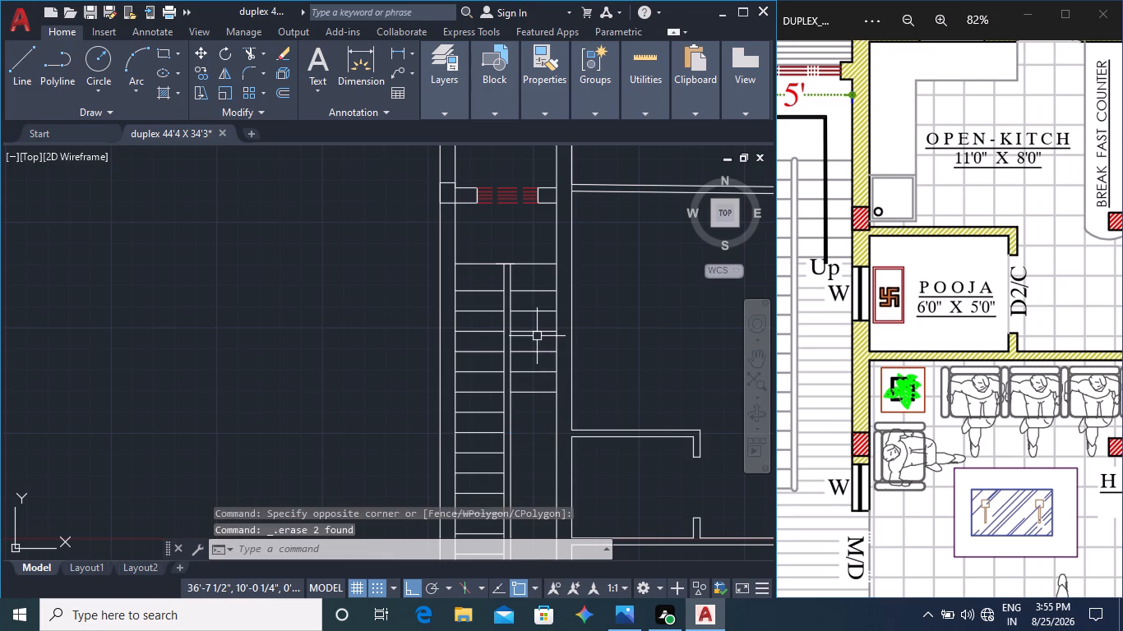
pyautogui.click(542, 422)
pyautogui.click(529, 377)
pyautogui.press('Delete')
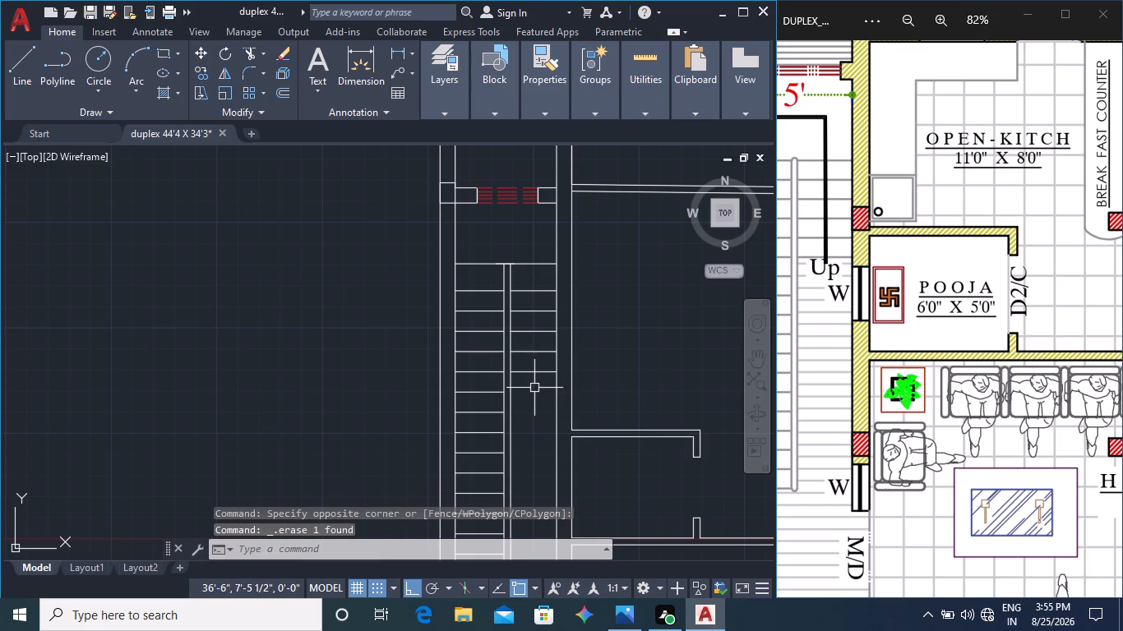
# Erase the short line overlapping the landing line across the upper end of the stair divider.
pyautogui.middleClick(861, 477)
pyautogui.moveTo(788, 479); pyautogui.dragTo(806, 465, button='middle')
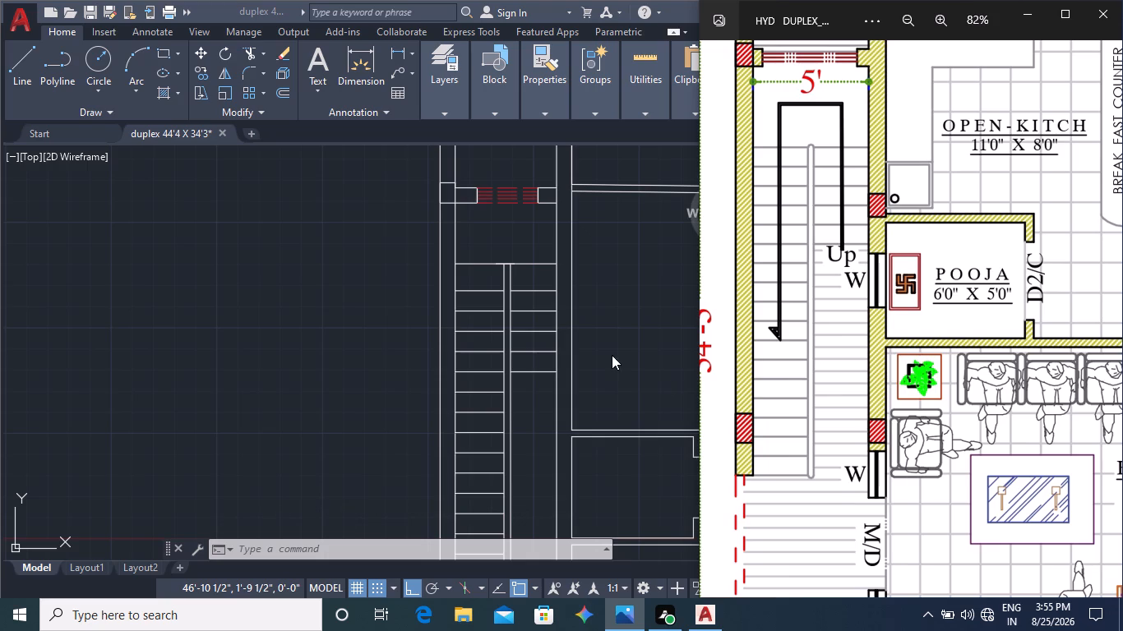
pyautogui.scroll(3, 503, 261)
pyautogui.click(508, 266)
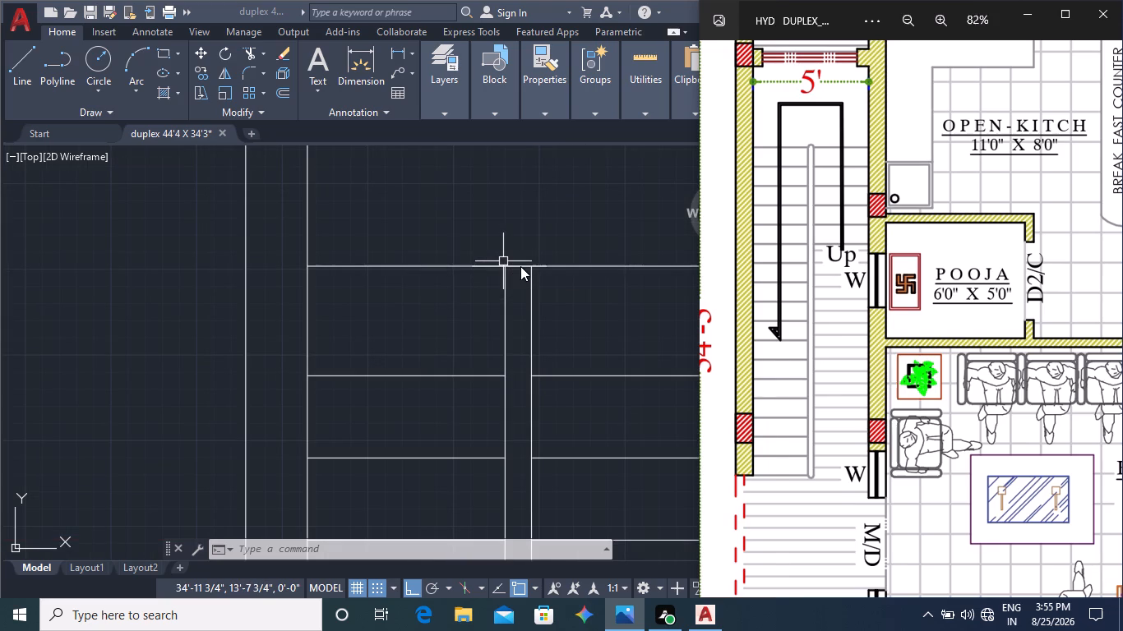
pyautogui.click(508, 266)
pyautogui.press('Delete')
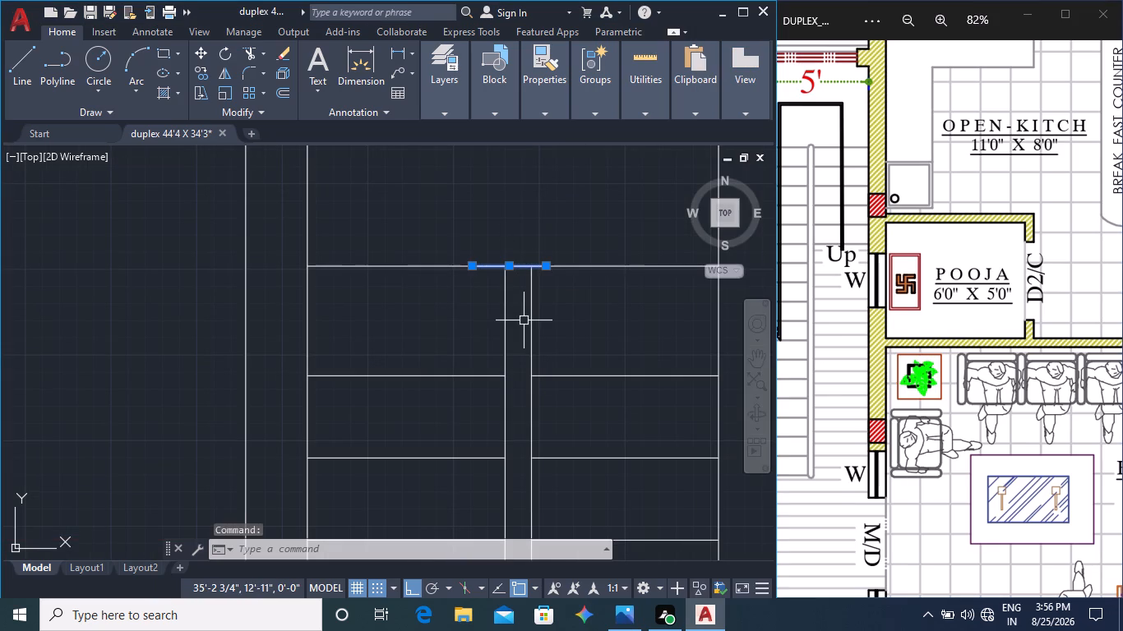
# Compare the area below the stairs, around the main door and front corner column, with the reference plan.
pyautogui.scroll(-2, 548, 369)
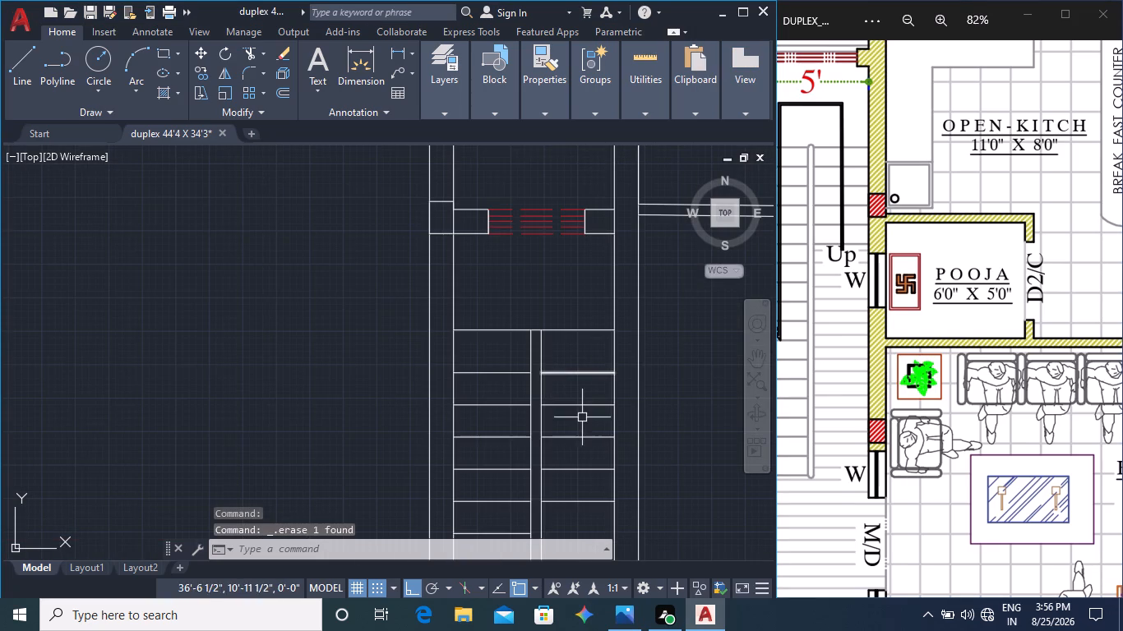
pyautogui.moveTo(588, 450); pyautogui.dragTo(568, 286, button='middle')
pyautogui.scroll(-2, 561, 320)
pyautogui.moveTo(580, 432); pyautogui.dragTo(582, 305, button='middle')
pyautogui.scroll(-1, 650, 444)
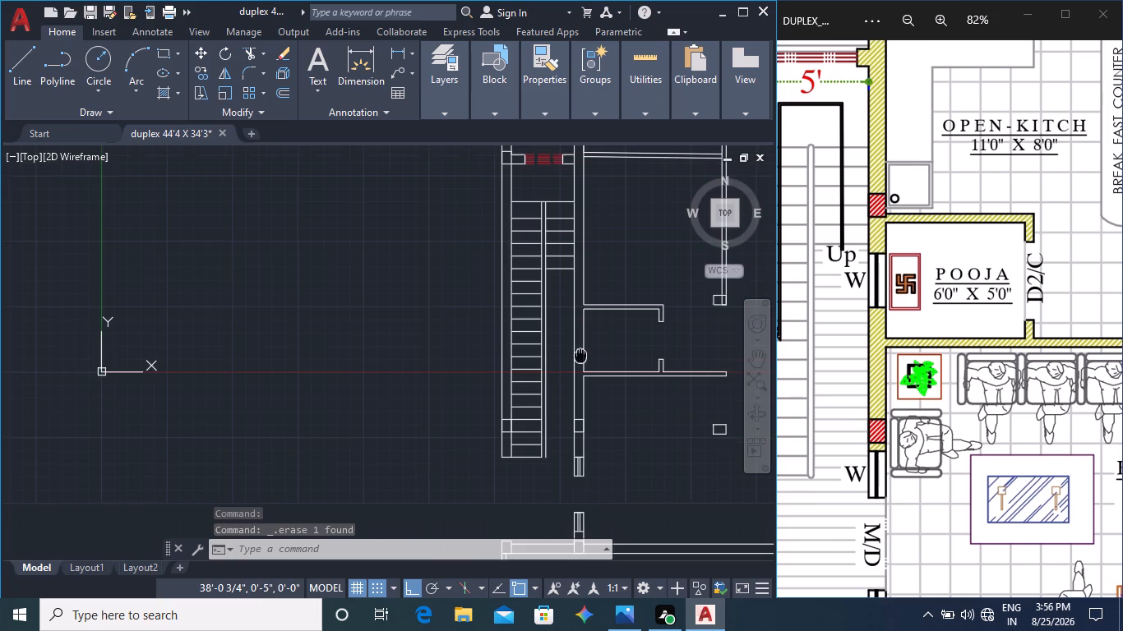
pyautogui.middleClick(954, 451)
pyautogui.moveTo(843, 465); pyautogui.dragTo(888, 408, button='middle')
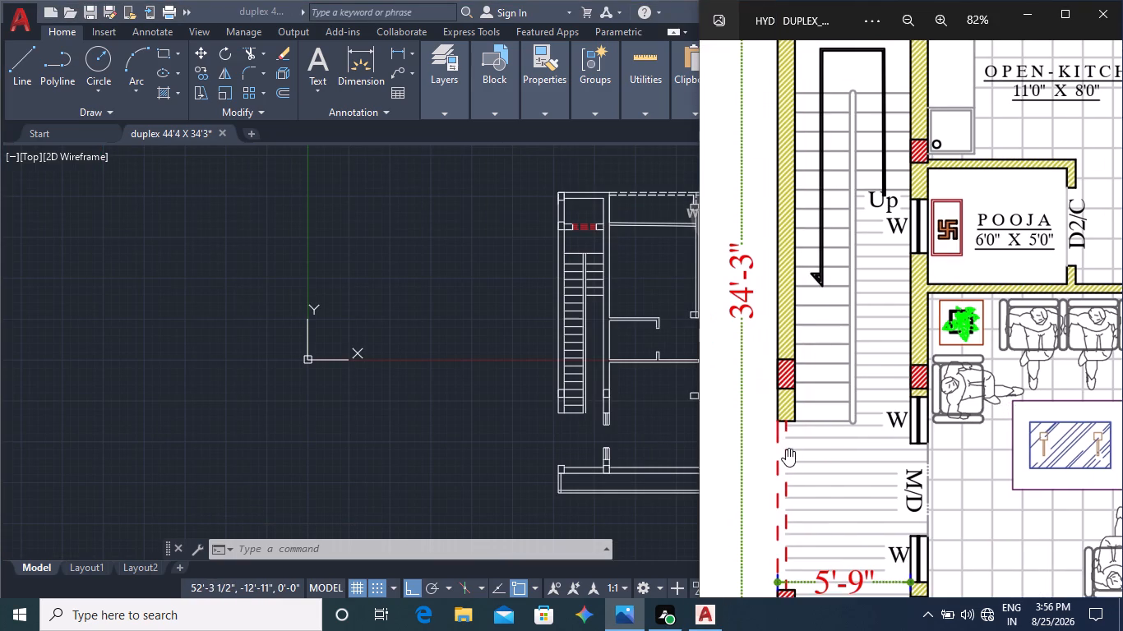
pyautogui.scroll(1, 580, 414)
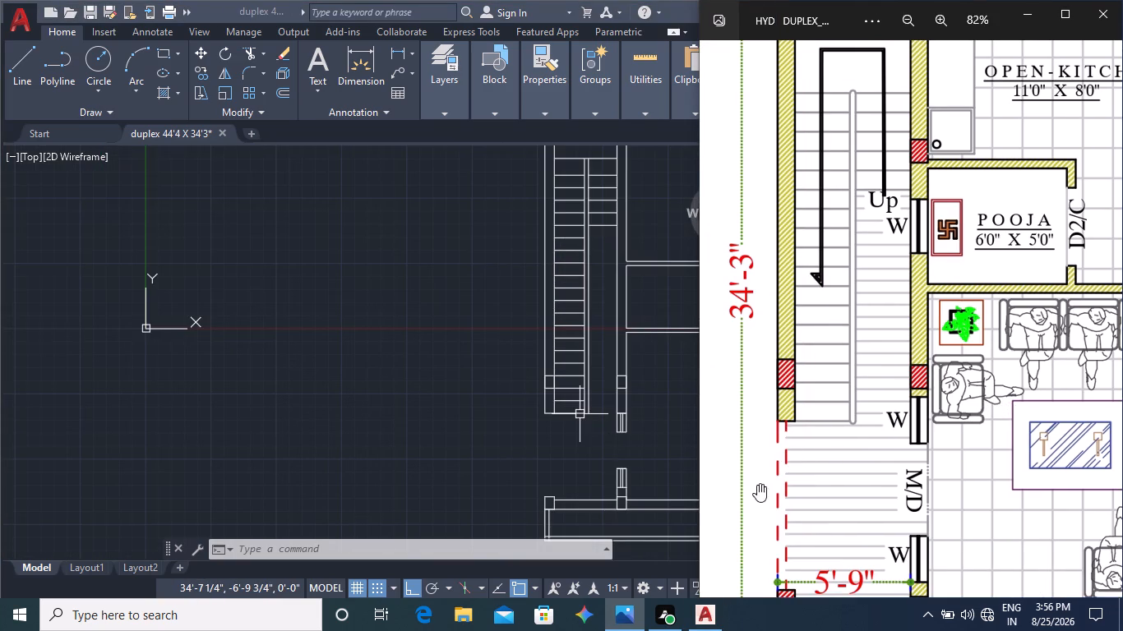
pyautogui.scroll(1, 564, 449)
pyautogui.moveTo(561, 473); pyautogui.dragTo(583, 389, button='middle')
pyautogui.moveTo(572, 423); pyautogui.dragTo(579, 337, button='middle')
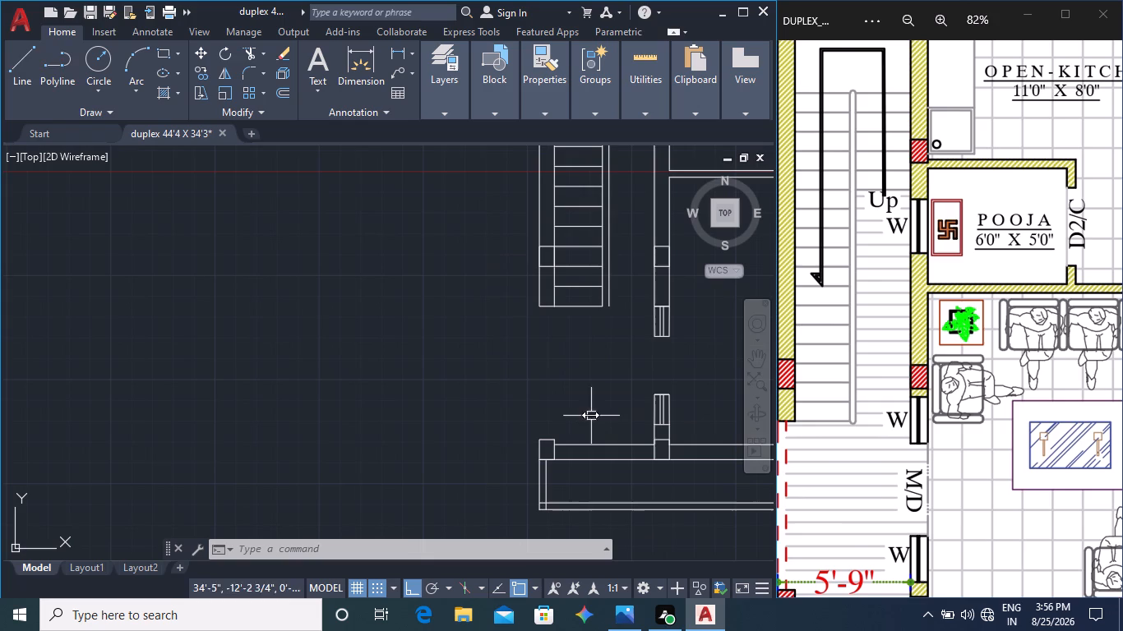
pyautogui.click(22, 72)
pyautogui.middleClick(843, 463)
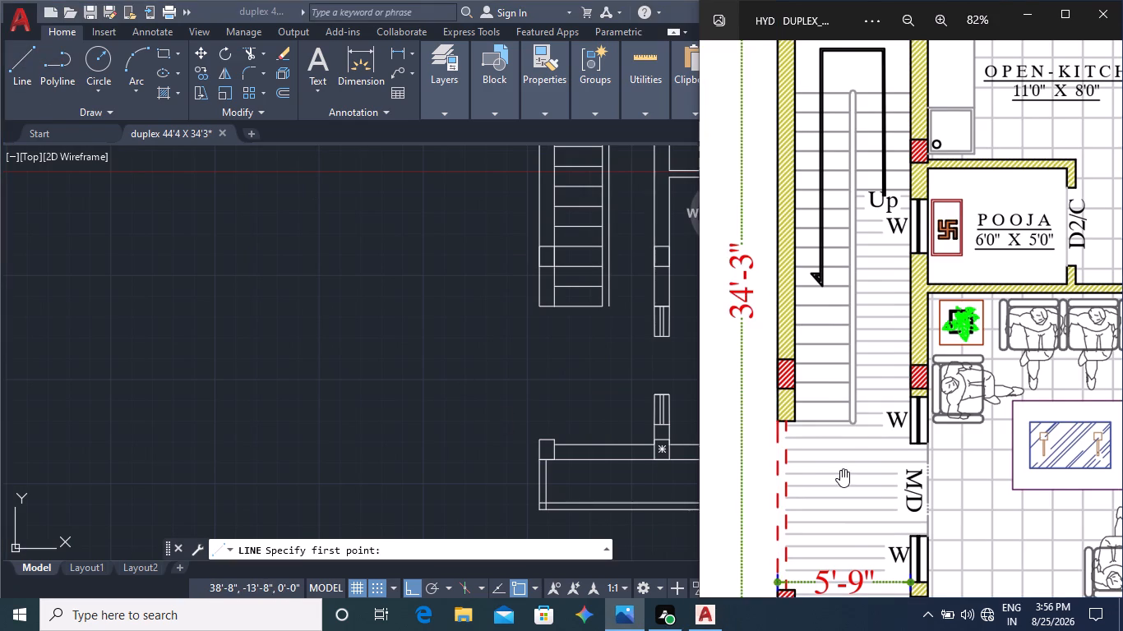
pyautogui.moveTo(839, 471); pyautogui.dragTo(850, 351, button='middle')
pyautogui.scroll(-1, 840, 394)
pyautogui.moveTo(857, 454); pyautogui.dragTo(870, 358, button='middle')
pyautogui.middleClick(578, 406)
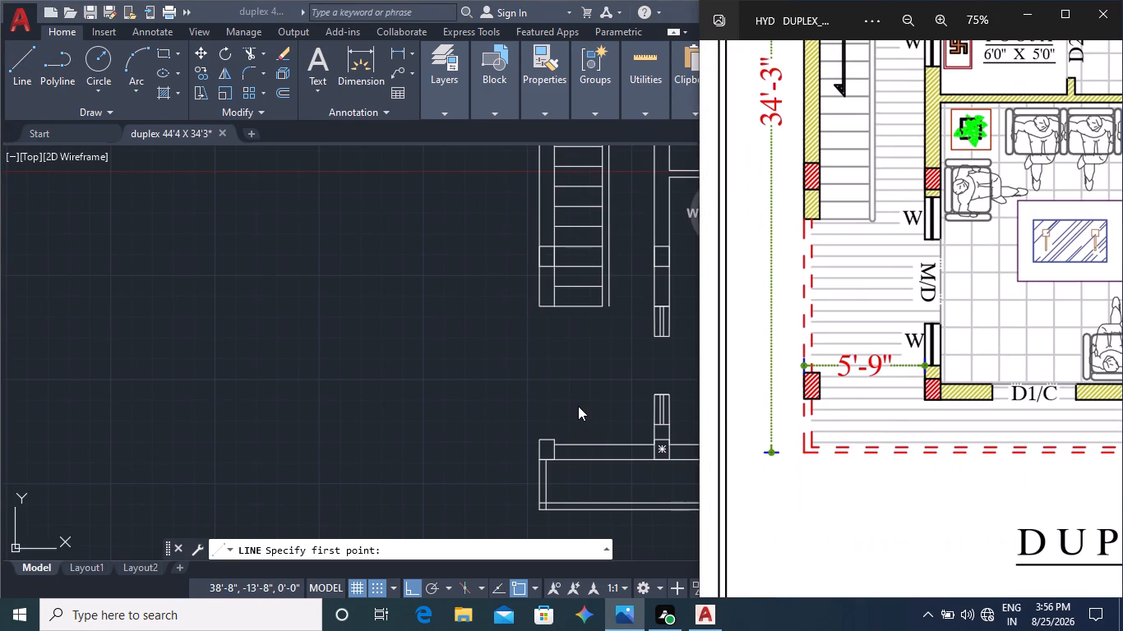
pyautogui.moveTo(584, 403); pyautogui.dragTo(532, 334, button='middle')
pyautogui.middleClick(878, 422)
pyautogui.moveTo(878, 432); pyautogui.dragTo(790, 385, button='middle')
pyautogui.scroll(-6, 815, 396)
pyautogui.middleClick(535, 337)
pyautogui.moveTo(537, 337); pyautogui.dragTo(266, 334, button='middle')
pyautogui.scroll(-1, 537, 337)
pyautogui.scroll(-2, 268, 338)
pyautogui.middleClick(866, 403)
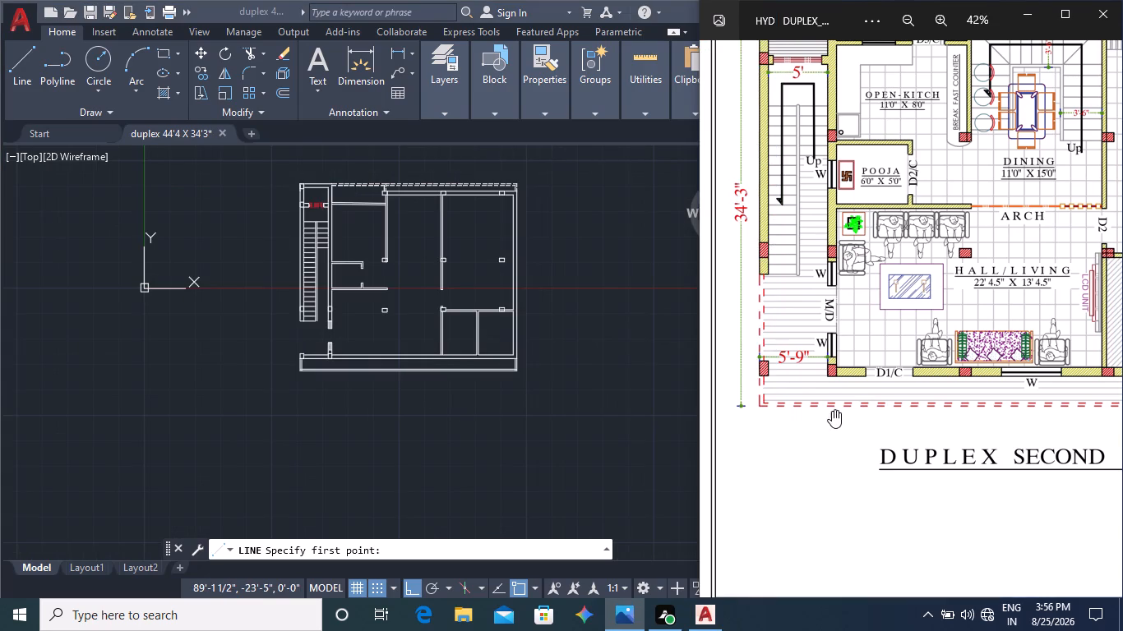
pyautogui.moveTo(902, 409); pyautogui.dragTo(823, 421, button='middle')
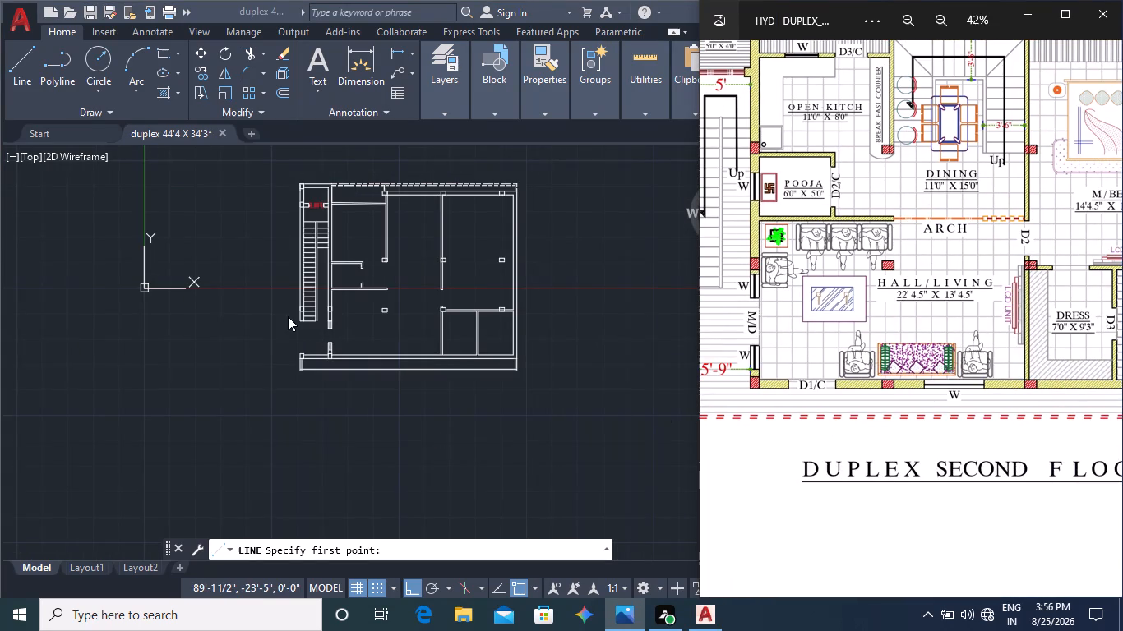
pyautogui.scroll(5, 286, 316)
pyautogui.moveTo(369, 408); pyautogui.dragTo(424, 293, button='middle')
pyautogui.moveTo(399, 368); pyautogui.dragTo(411, 298, button='middle')
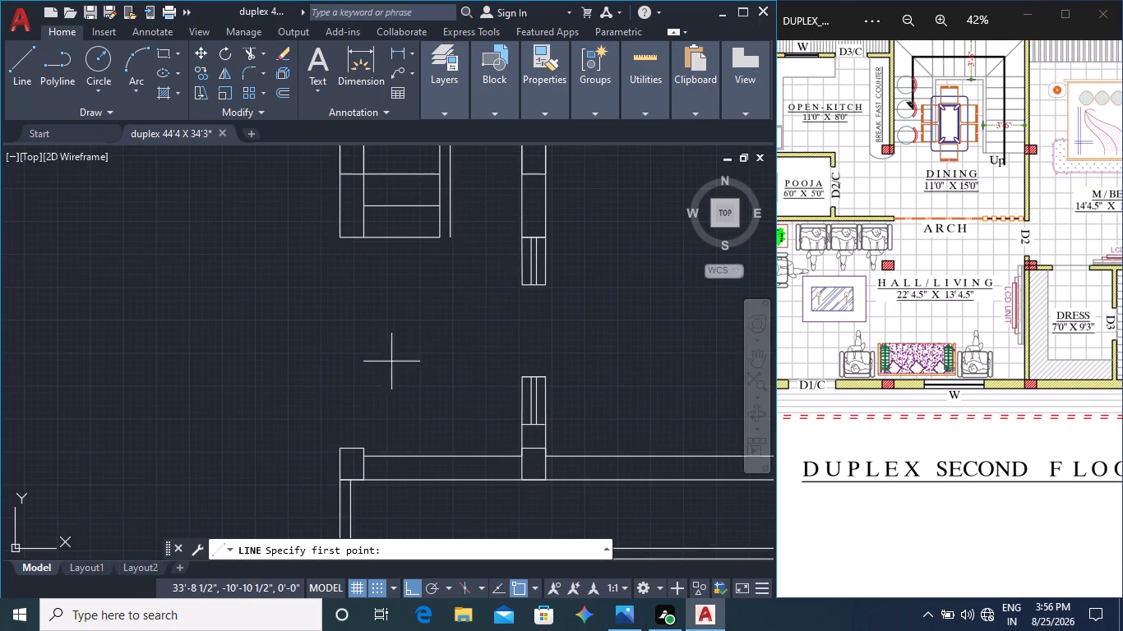
pyautogui.moveTo(390, 391); pyautogui.dragTo(444, 288, button='middle')
pyautogui.middleClick(834, 378)
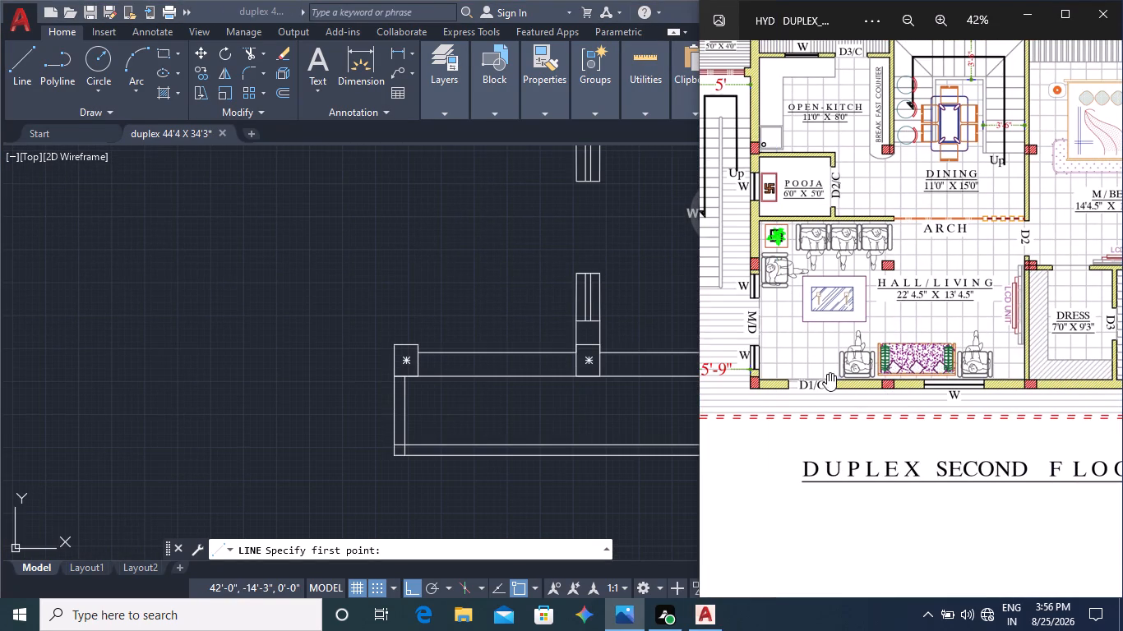
pyautogui.moveTo(827, 373); pyautogui.dragTo(892, 370, button='middle')
pyautogui.scroll(3, 397, 360)
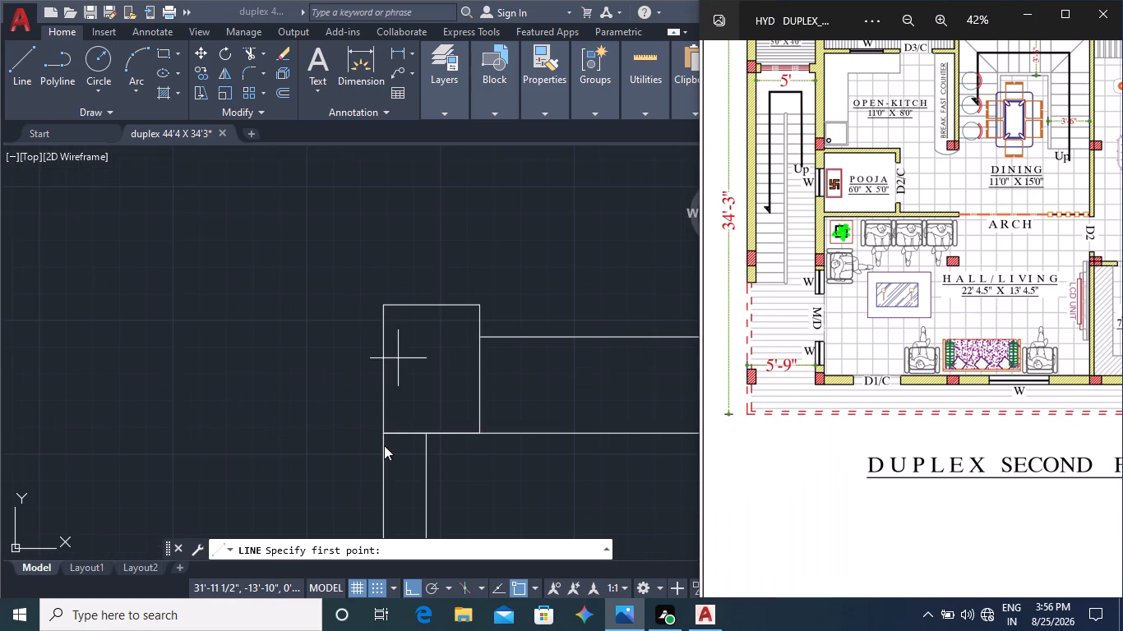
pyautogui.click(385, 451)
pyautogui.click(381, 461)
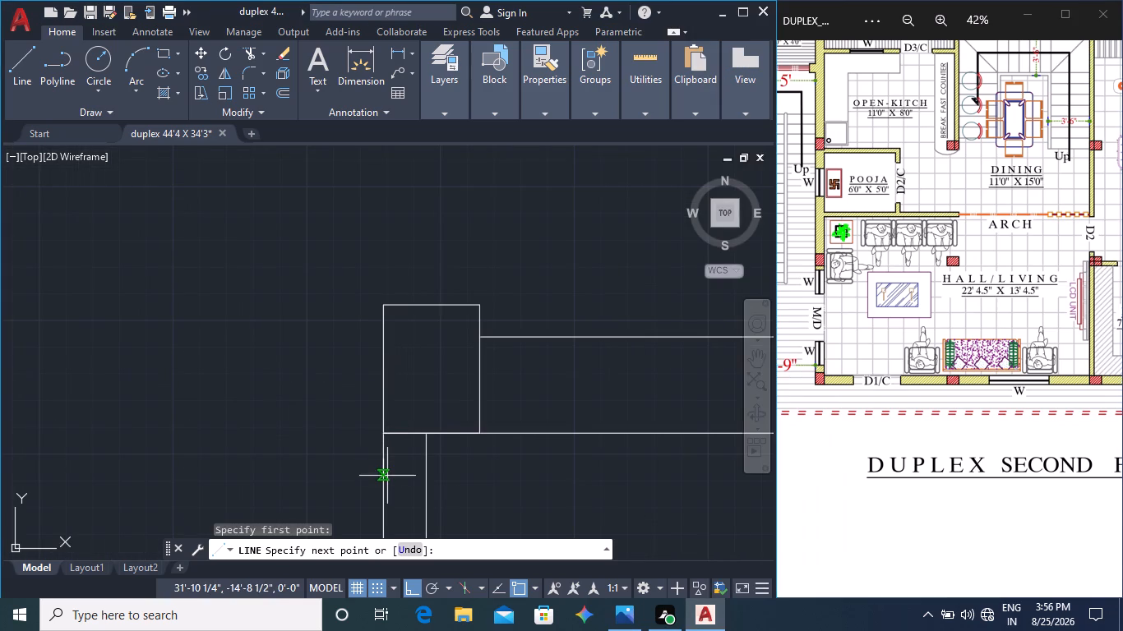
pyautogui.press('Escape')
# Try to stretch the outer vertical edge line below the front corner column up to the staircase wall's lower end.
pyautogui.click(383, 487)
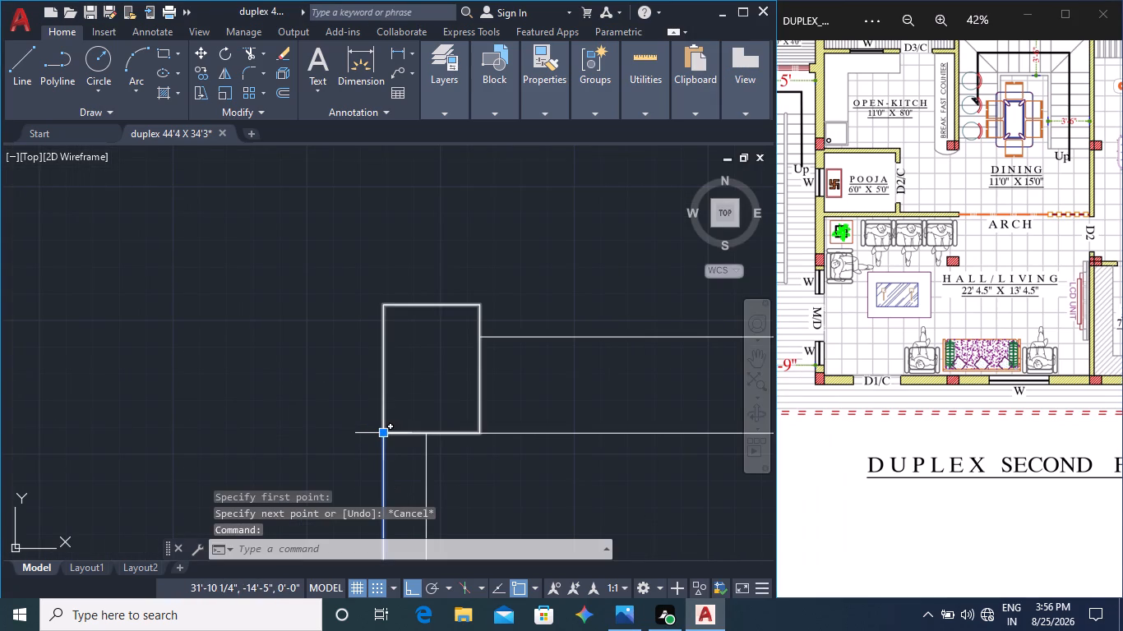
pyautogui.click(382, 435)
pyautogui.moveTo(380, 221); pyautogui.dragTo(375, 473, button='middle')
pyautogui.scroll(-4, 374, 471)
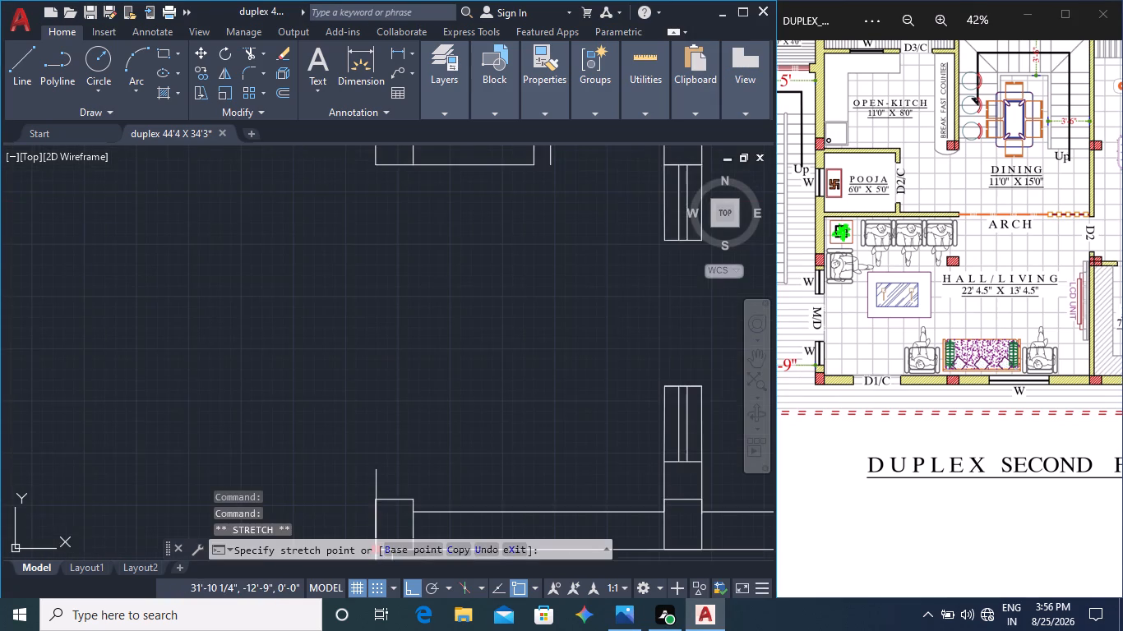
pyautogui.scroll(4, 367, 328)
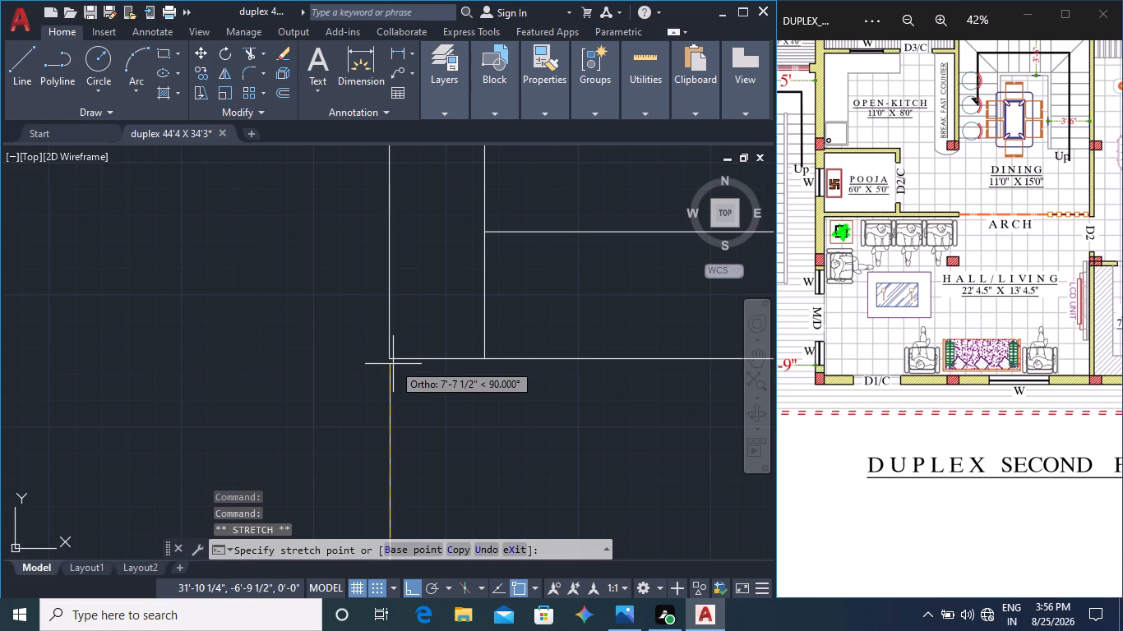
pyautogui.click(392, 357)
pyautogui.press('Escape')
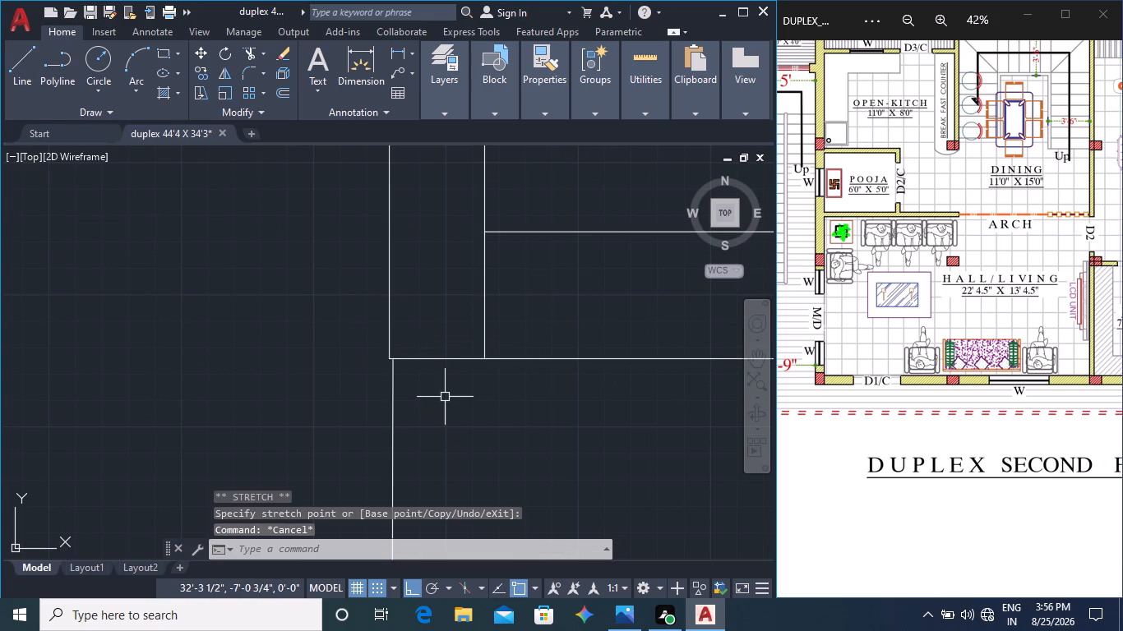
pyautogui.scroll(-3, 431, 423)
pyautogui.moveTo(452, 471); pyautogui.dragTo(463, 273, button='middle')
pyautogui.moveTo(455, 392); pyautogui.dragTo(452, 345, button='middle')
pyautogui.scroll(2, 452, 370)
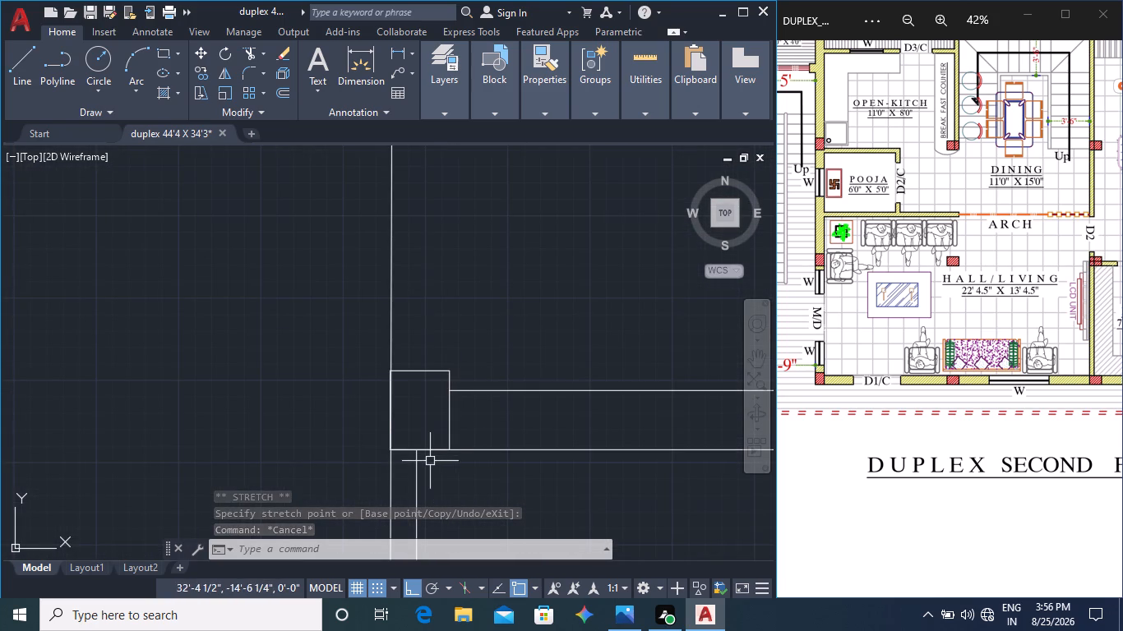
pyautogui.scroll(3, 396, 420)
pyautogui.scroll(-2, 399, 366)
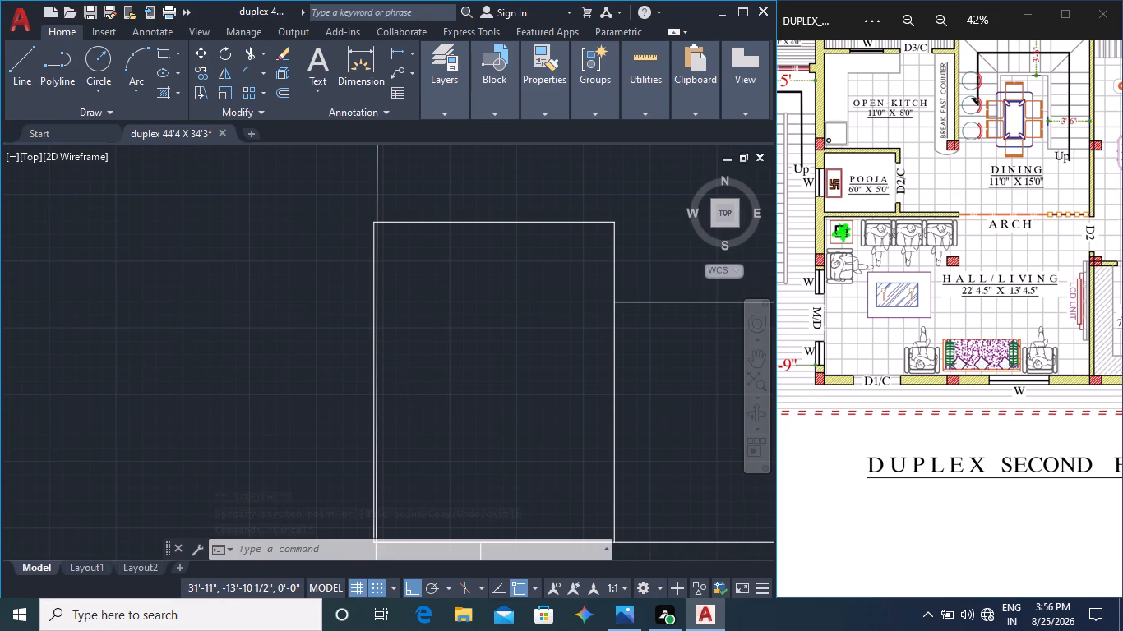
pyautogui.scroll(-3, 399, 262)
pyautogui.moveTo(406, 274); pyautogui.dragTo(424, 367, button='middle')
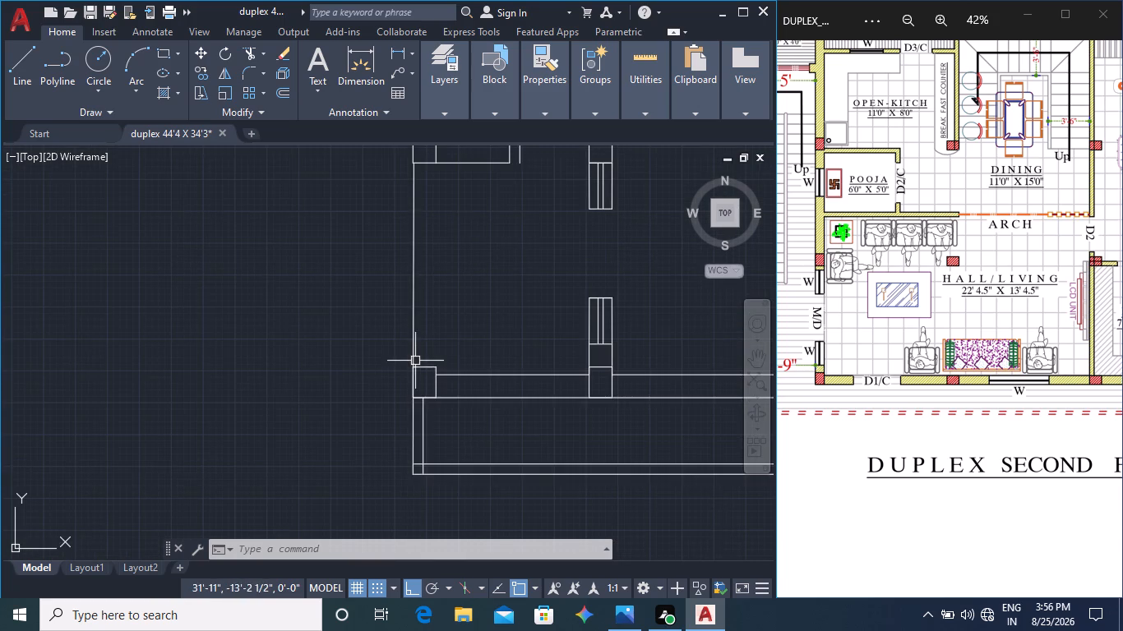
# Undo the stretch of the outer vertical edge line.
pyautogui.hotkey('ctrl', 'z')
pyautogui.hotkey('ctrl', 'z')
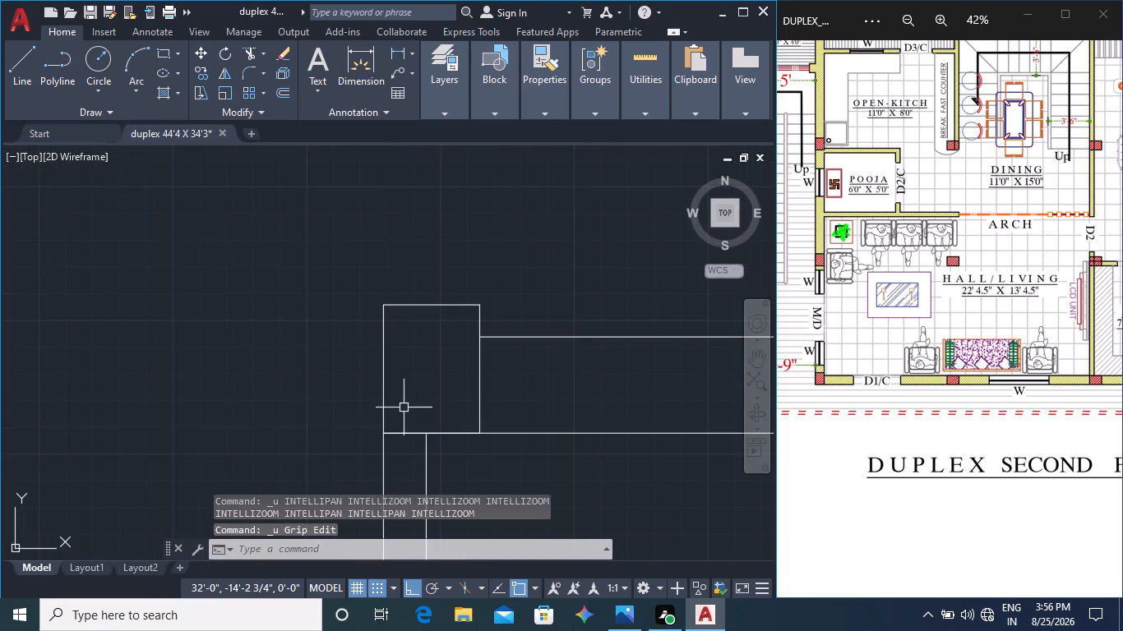
# Stretch the outer vertical edge line below the front corner column up to the outer lower corner of the staircase wall.
pyautogui.scroll(-2, 404, 409)
pyautogui.click(395, 450)
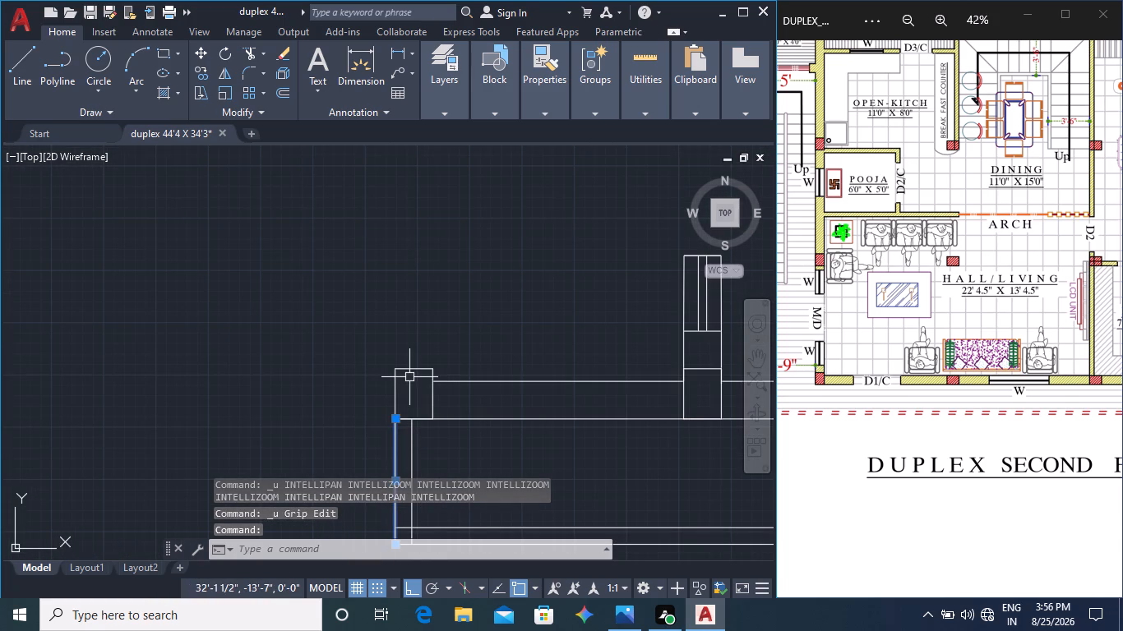
pyautogui.click(394, 418)
pyautogui.moveTo(387, 311); pyautogui.dragTo(398, 456, button='middle')
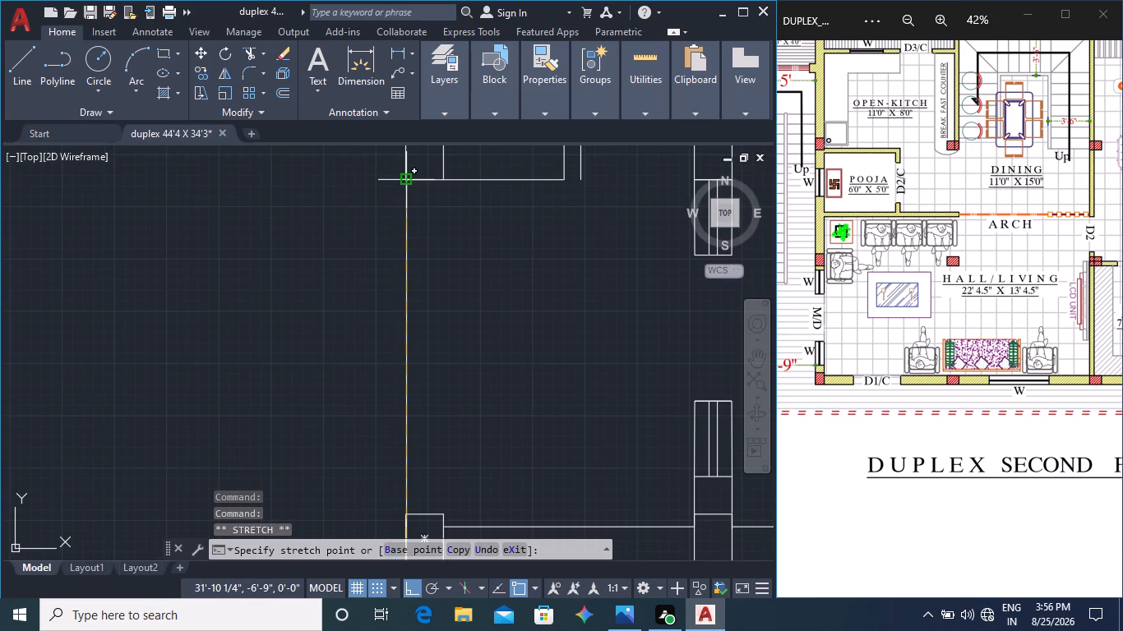
pyautogui.click(404, 176)
pyautogui.press('Escape')
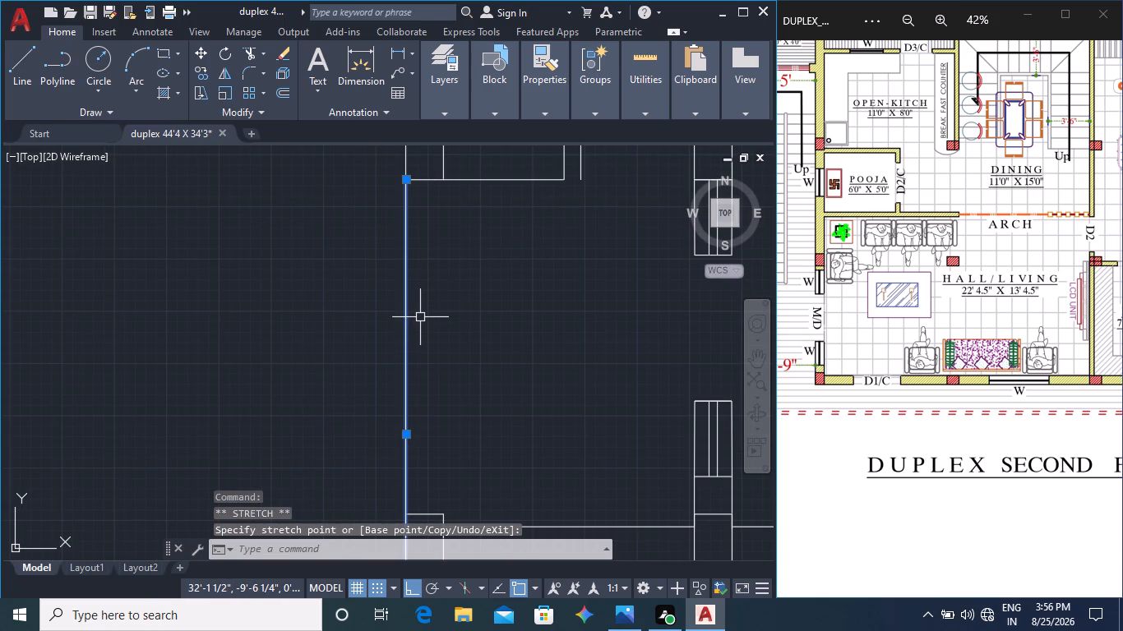
pyautogui.scroll(3, 408, 181)
pyautogui.moveTo(410, 249); pyautogui.dragTo(418, 374, button='middle')
pyautogui.scroll(3, 404, 297)
pyautogui.scroll(-2, 441, 372)
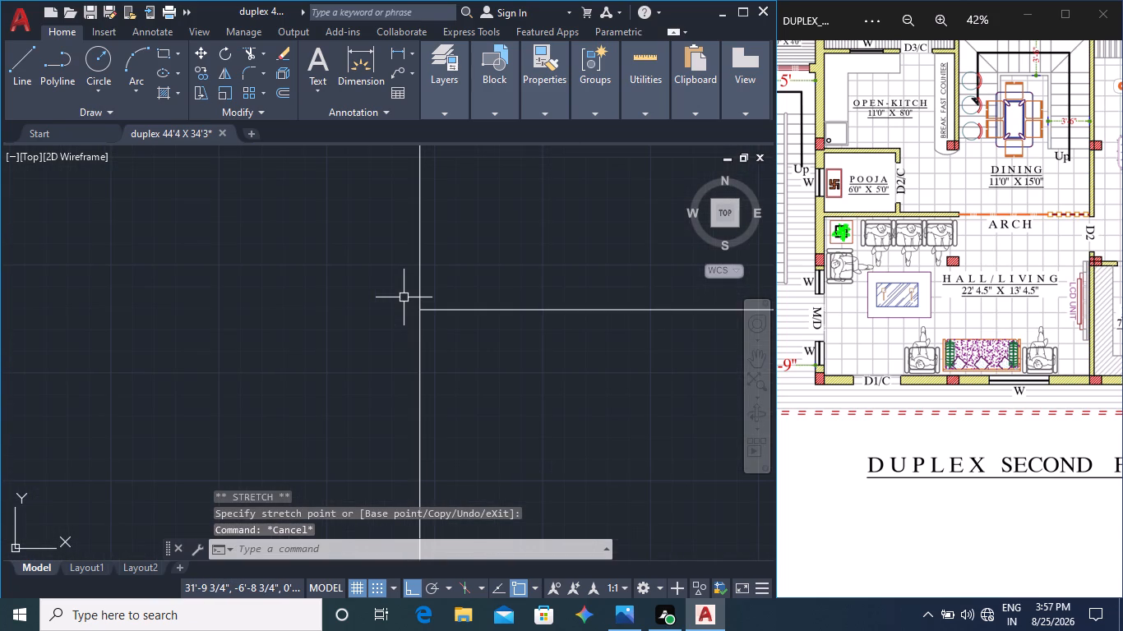
pyautogui.scroll(-5, 404, 297)
# Stretch the inner vertical edge line below the front corner column up to the staircase wall's lower end line.
pyautogui.moveTo(514, 418); pyautogui.dragTo(500, 196, button='middle')
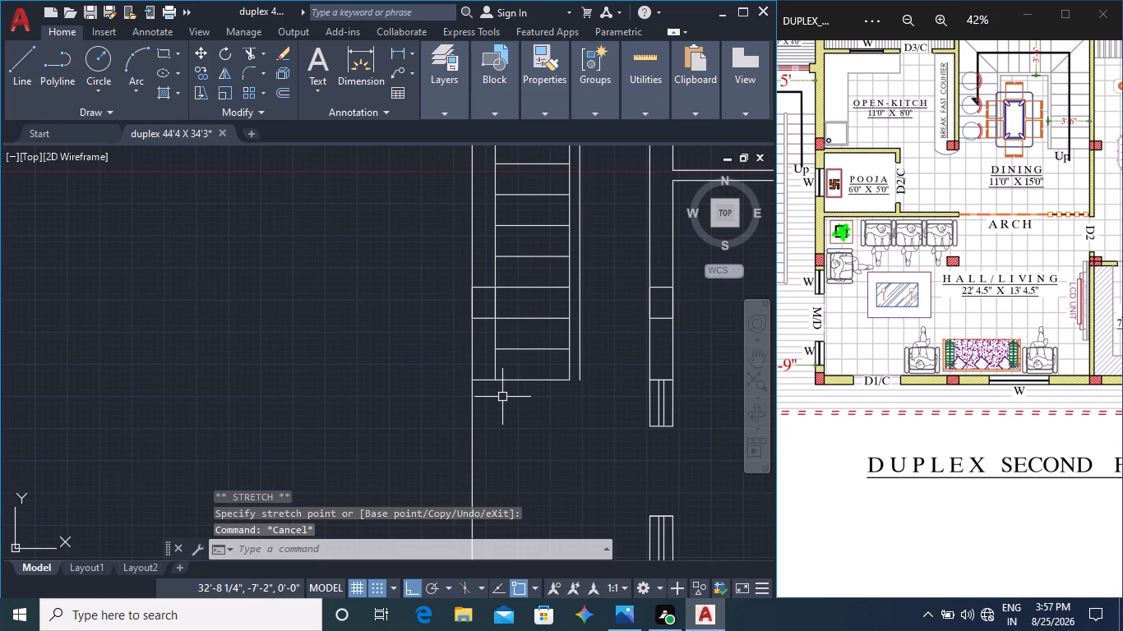
pyautogui.click(471, 425)
pyautogui.click(469, 395)
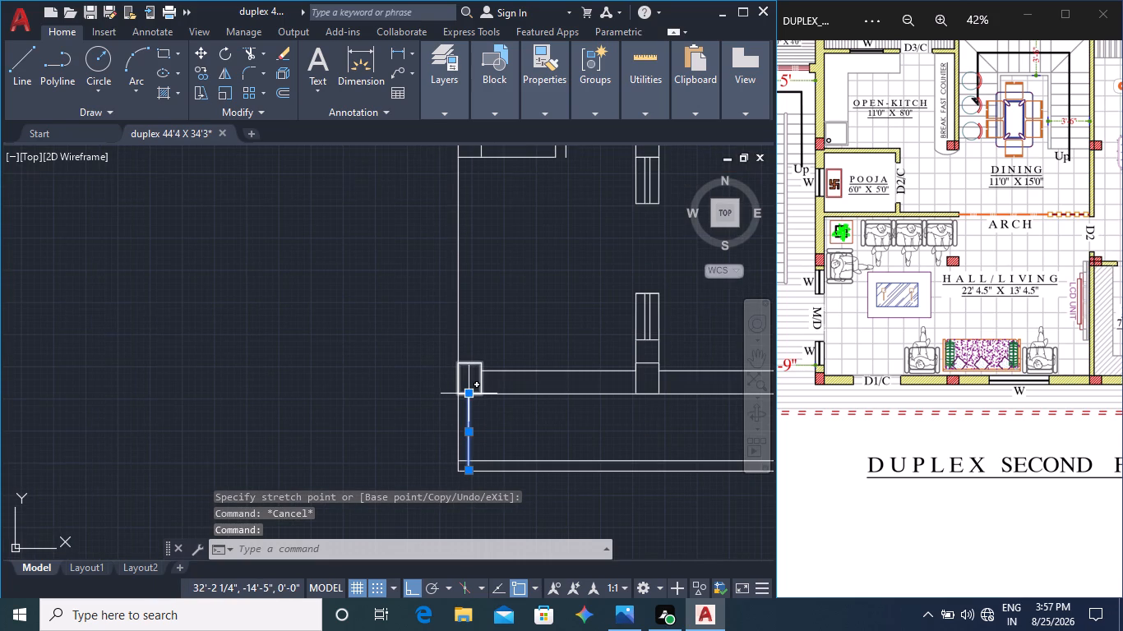
pyautogui.moveTo(478, 267); pyautogui.dragTo(490, 412, button='middle')
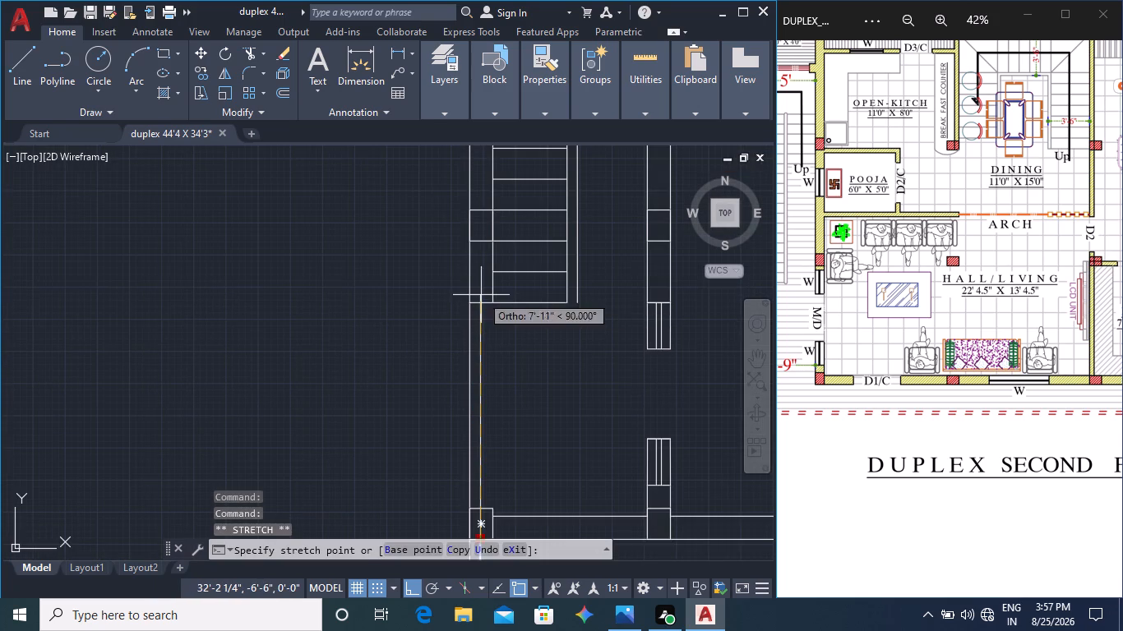
pyautogui.click(479, 307)
pyautogui.press('Escape')
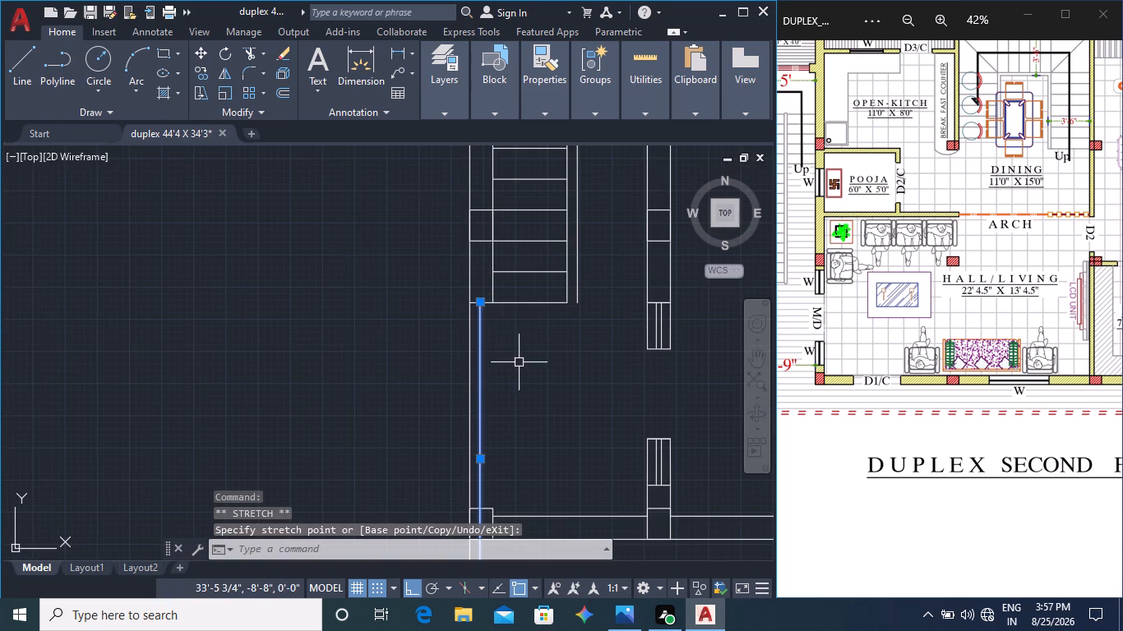
# Trim the part of the inner vertical edge line that runs through the front corner column.
pyautogui.moveTo(504, 444); pyautogui.dragTo(523, 282, button='middle')
pyautogui.scroll(3, 495, 378)
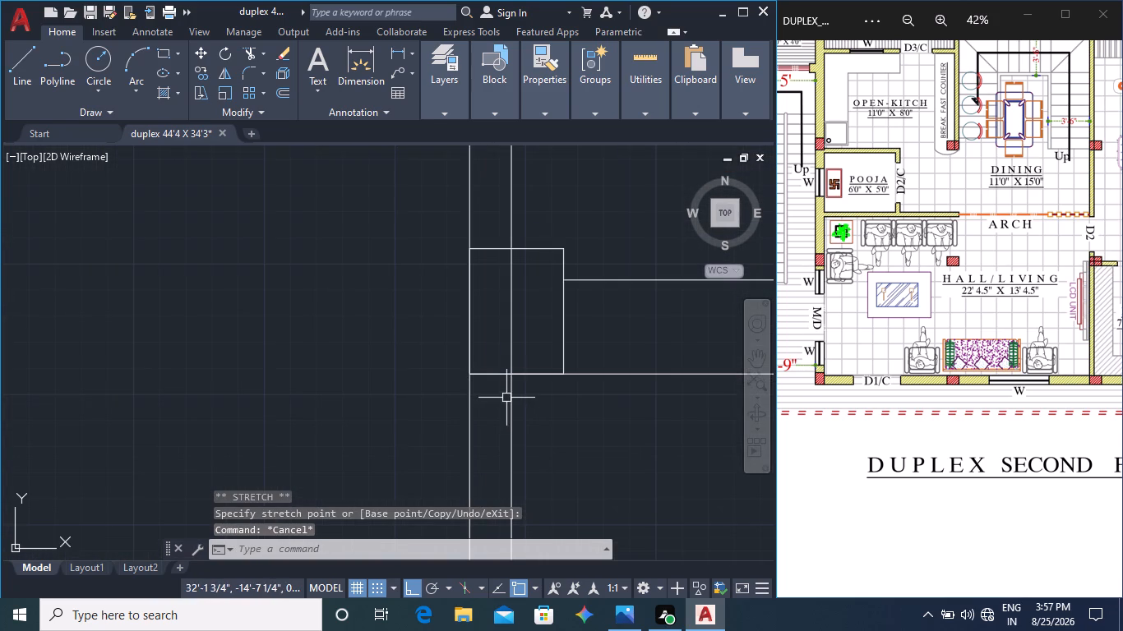
pyautogui.press('t')
pyautogui.press('r')
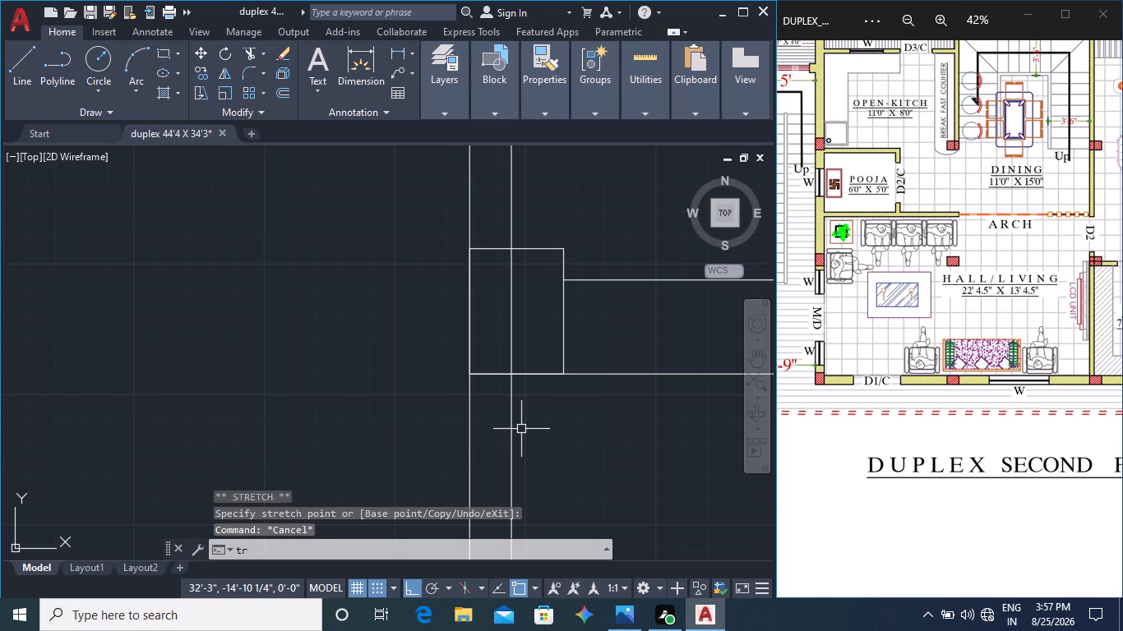
pyautogui.press('Return')
pyautogui.click(526, 343)
pyautogui.click(488, 325)
pyautogui.scroll(-1, 515, 350)
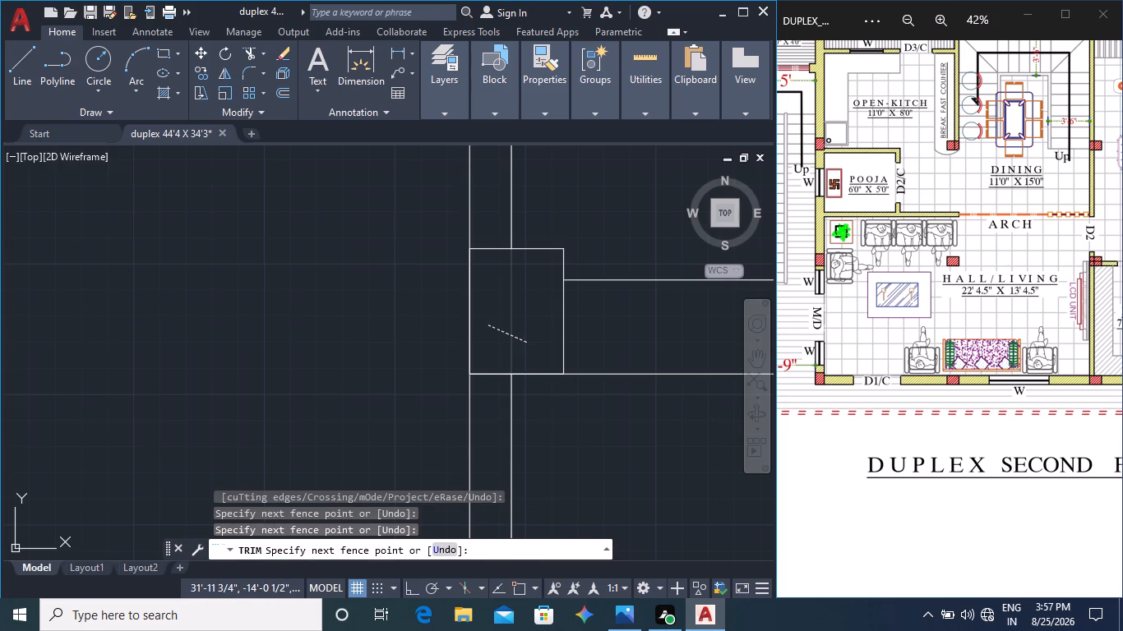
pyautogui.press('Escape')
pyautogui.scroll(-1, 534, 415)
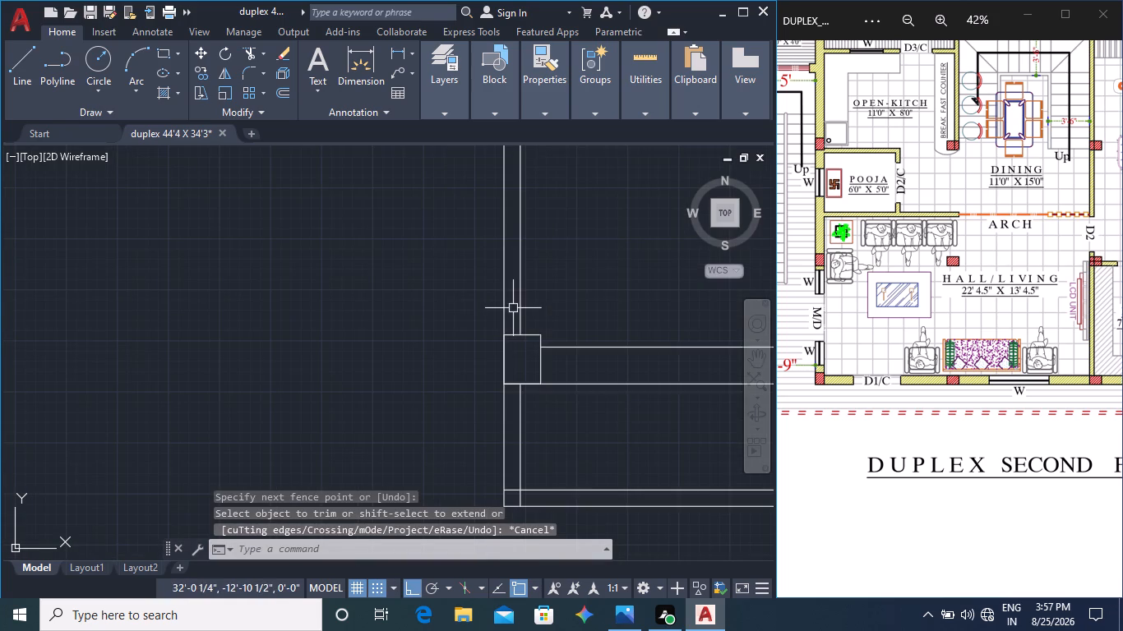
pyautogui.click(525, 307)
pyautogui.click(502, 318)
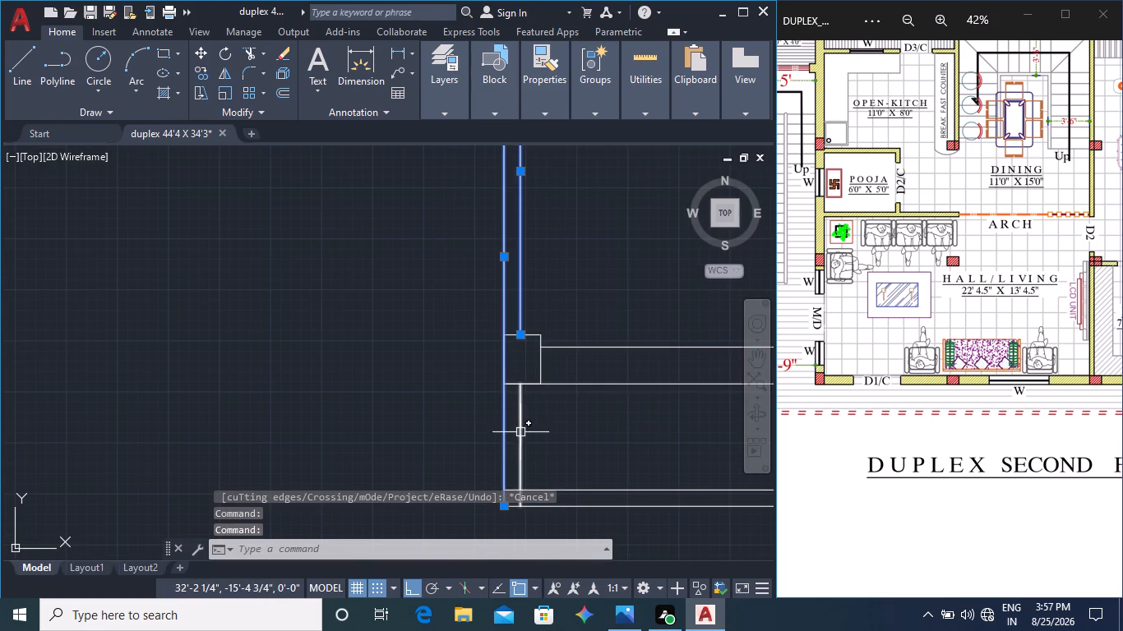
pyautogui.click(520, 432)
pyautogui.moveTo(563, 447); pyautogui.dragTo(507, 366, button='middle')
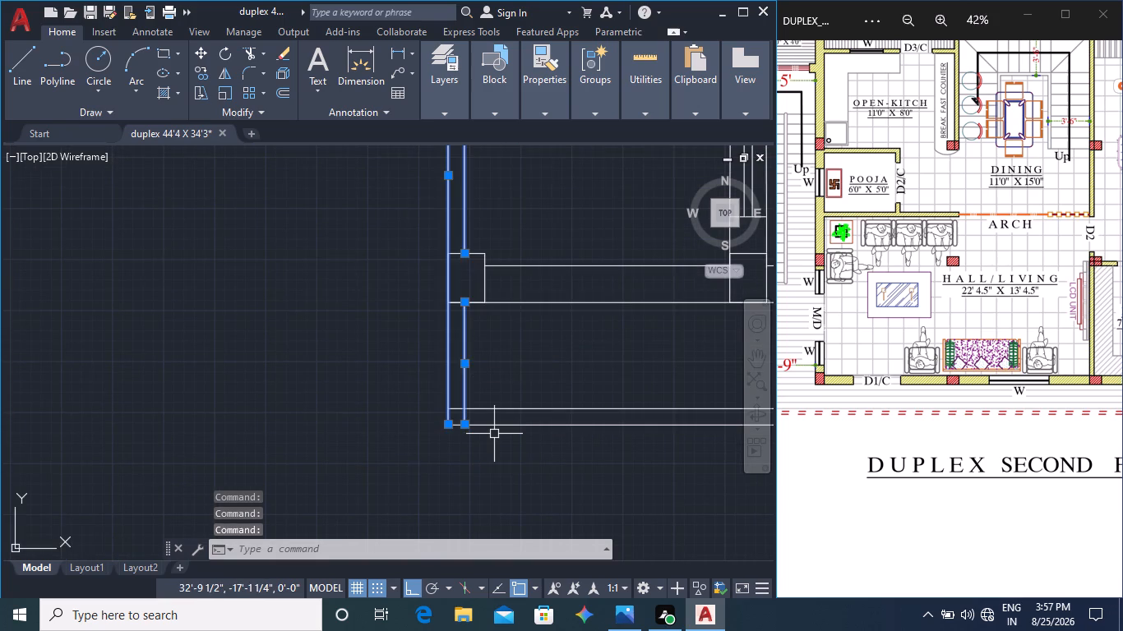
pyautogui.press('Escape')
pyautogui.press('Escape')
# Trim the overlapping ends of the inner outer-edge lines at the plan's lower-left corner, below the front corner column.
pyautogui.press('t')
pyautogui.press('r')
pyautogui.press('Return')
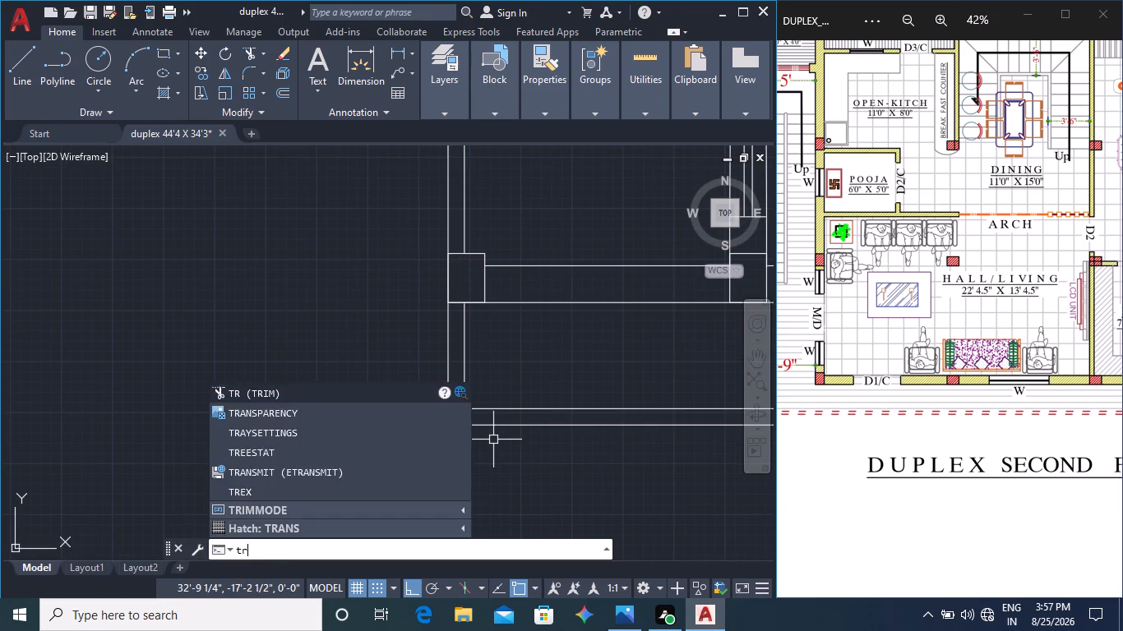
pyautogui.scroll(2, 488, 409)
pyautogui.click(460, 428)
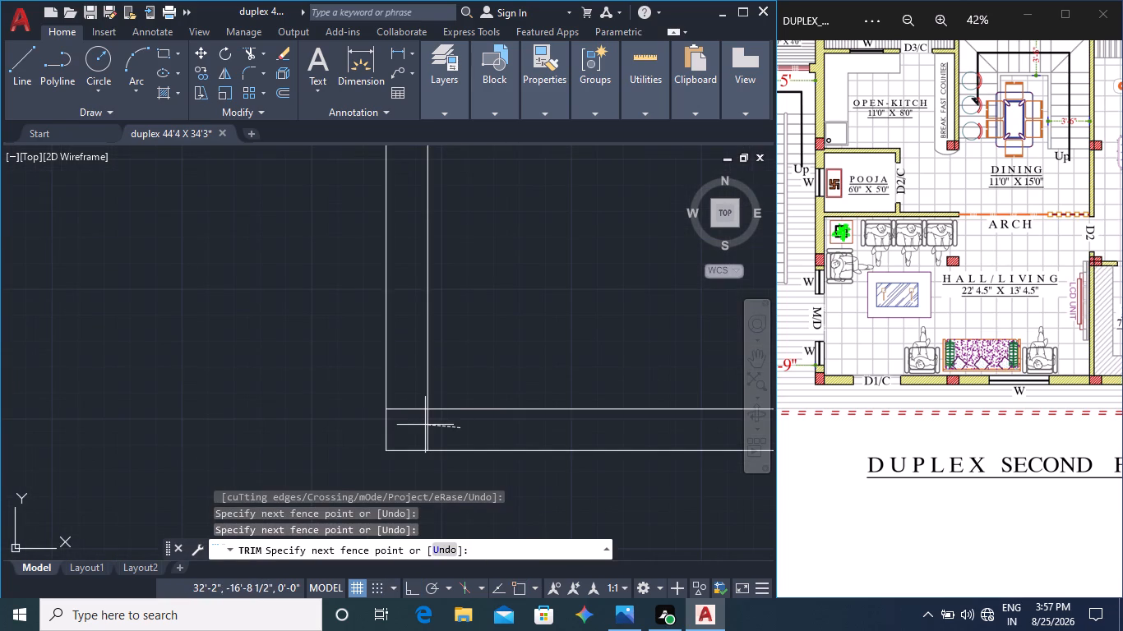
pyautogui.doubleClick(420, 425)
pyautogui.click(400, 360)
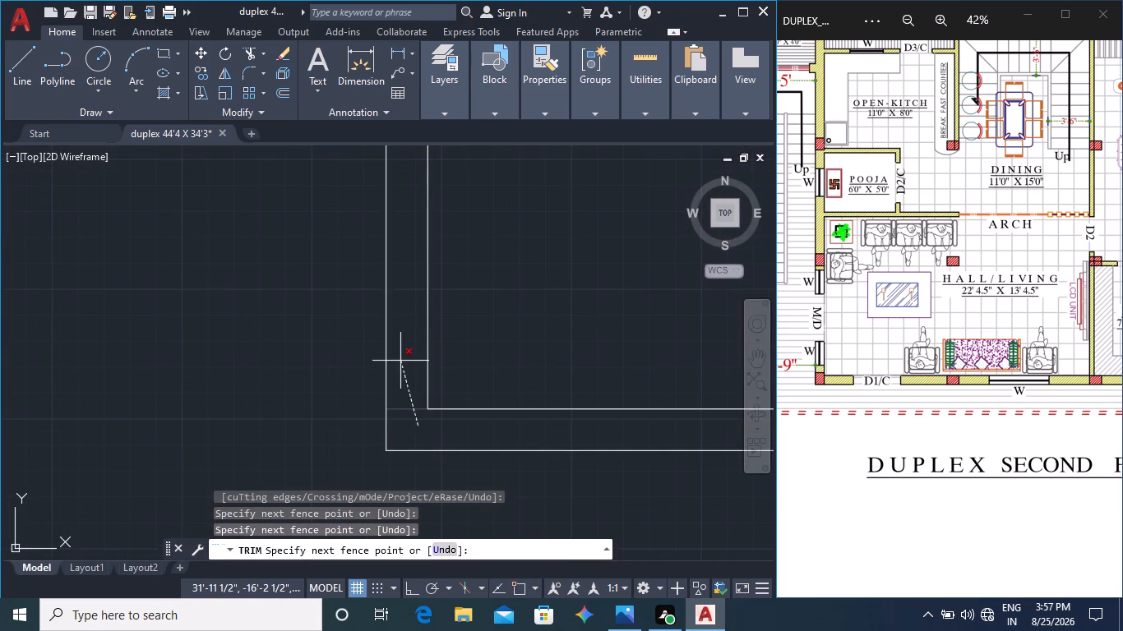
# Trim the overlapping ends of the inner outer-edge lines at the plan's lower-right corner.
pyautogui.scroll(-3, 443, 435)
pyautogui.moveTo(542, 437); pyautogui.dragTo(180, 442, button='middle')
pyautogui.moveTo(553, 463); pyautogui.dragTo(4, 432, button='middle')
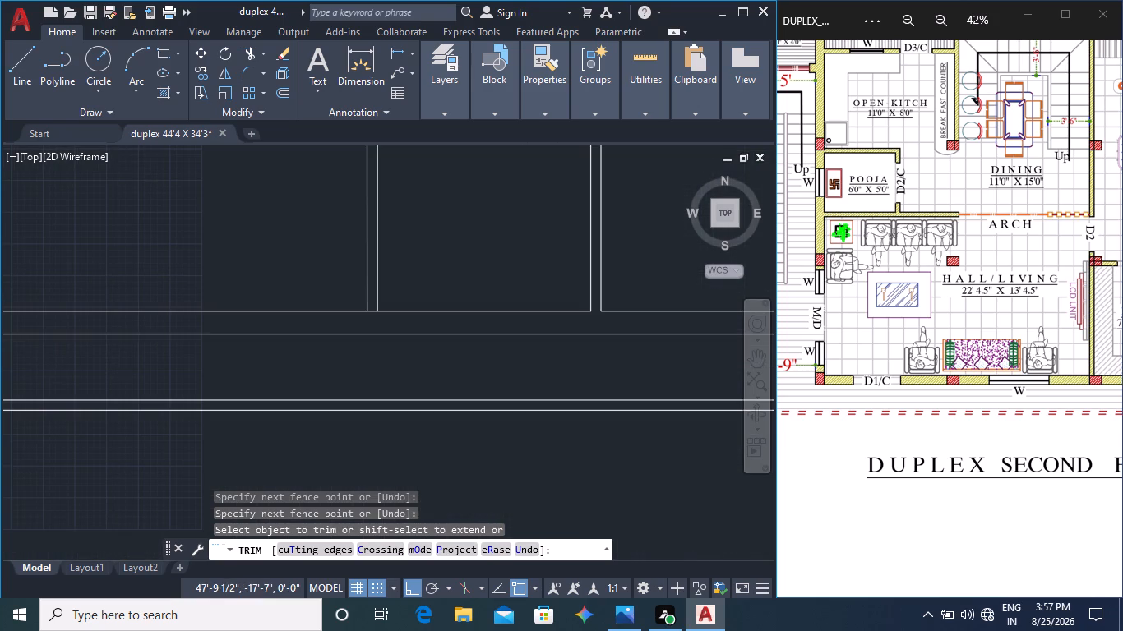
pyautogui.moveTo(483, 429); pyautogui.dragTo(11, 435, button='middle')
pyautogui.scroll(4, 341, 402)
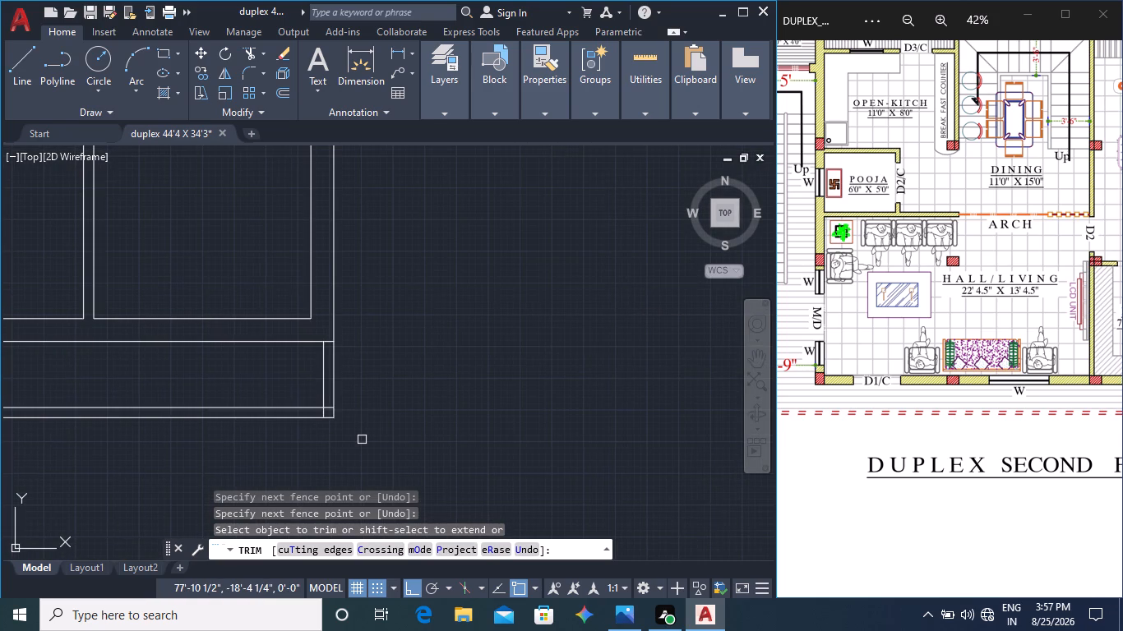
pyautogui.click(283, 397)
pyautogui.doubleClick(284, 458)
pyautogui.click(242, 452)
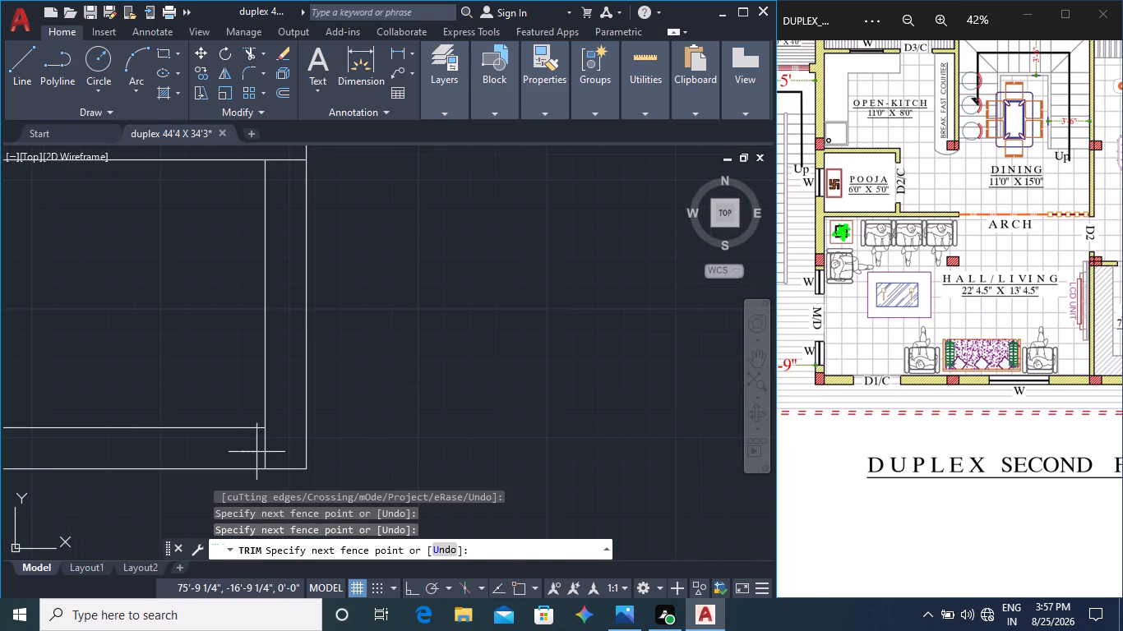
pyautogui.click(284, 450)
# Examine the outer edge lines below the dress and wash room on the second floor reference plan.
pyautogui.moveTo(906, 424); pyautogui.dragTo(852, 422, button='middle')
pyautogui.moveTo(890, 408); pyautogui.dragTo(678, 408, button='middle')
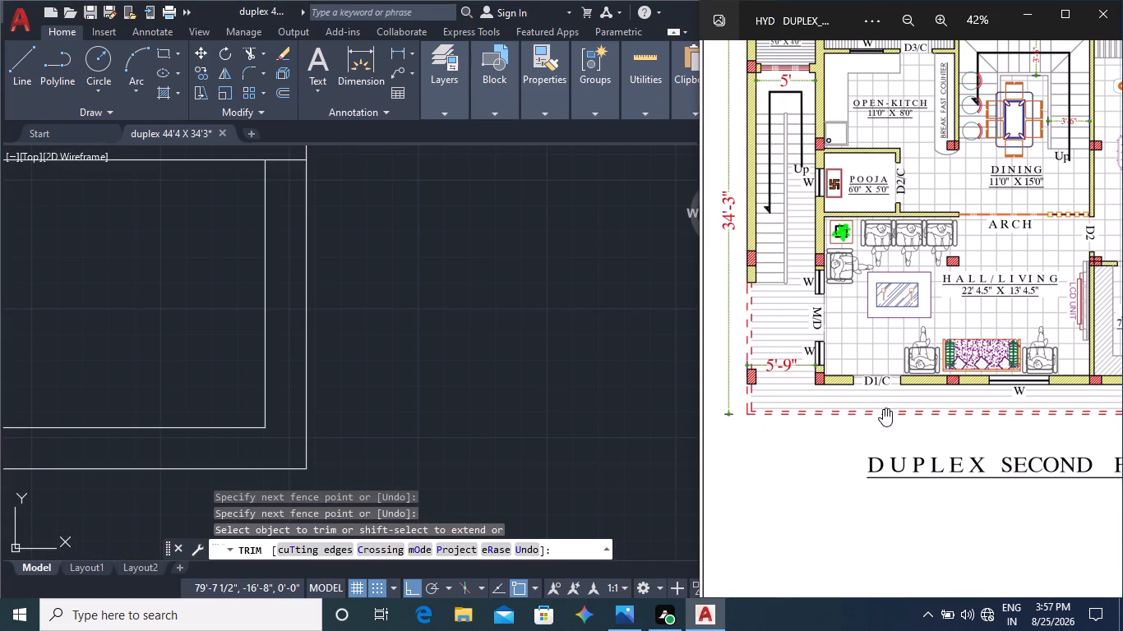
pyautogui.moveTo(881, 416); pyautogui.dragTo(819, 419, button='middle')
pyautogui.scroll(1, 1020, 396)
pyautogui.middleClick(344, 434)
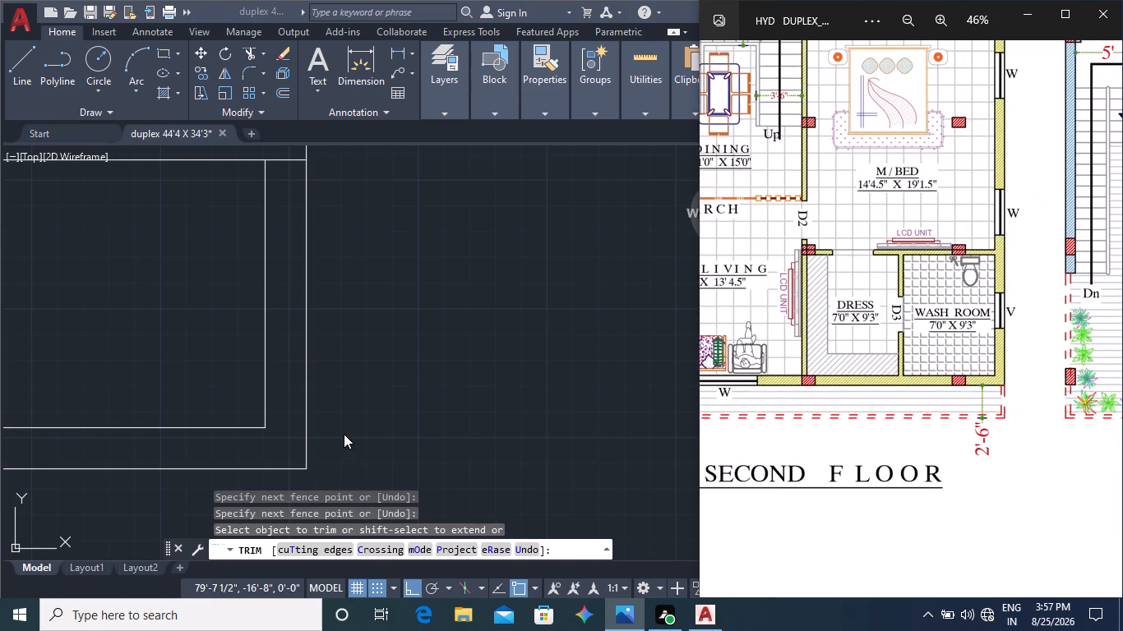
pyautogui.scroll(-3, 354, 427)
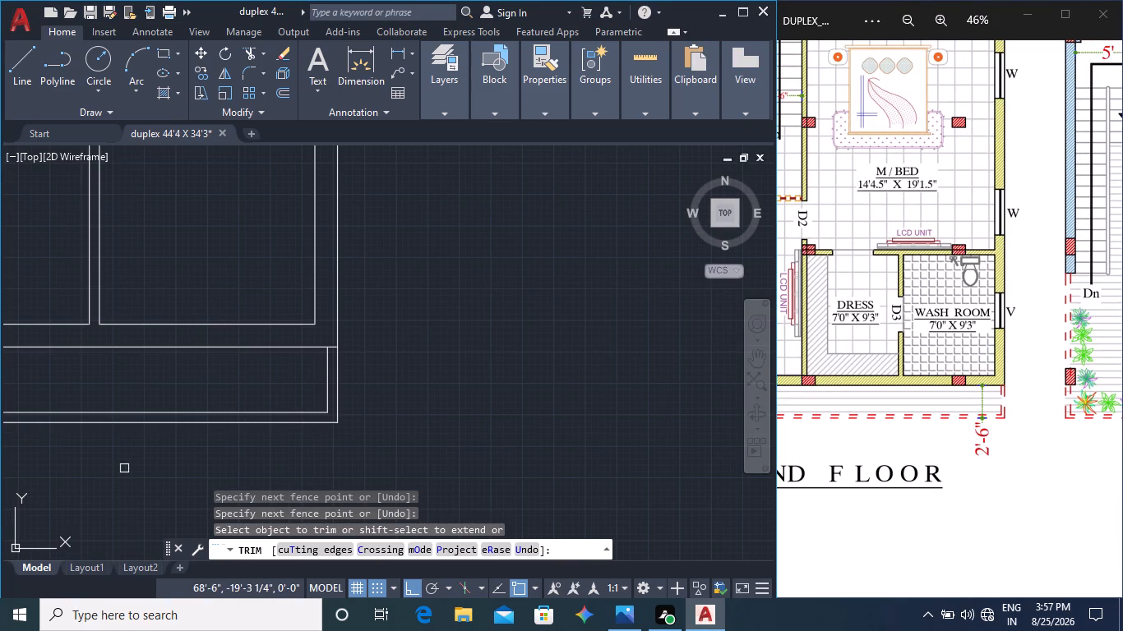
pyautogui.press('Escape')
# Change the linetype of the double outer edge lines along the front and below the staircase to ACAD_ISO02W100.
pyautogui.moveTo(164, 381); pyautogui.dragTo(341, 378, button='middle')
pyautogui.moveTo(284, 382); pyautogui.dragTo(388, 368, button='middle')
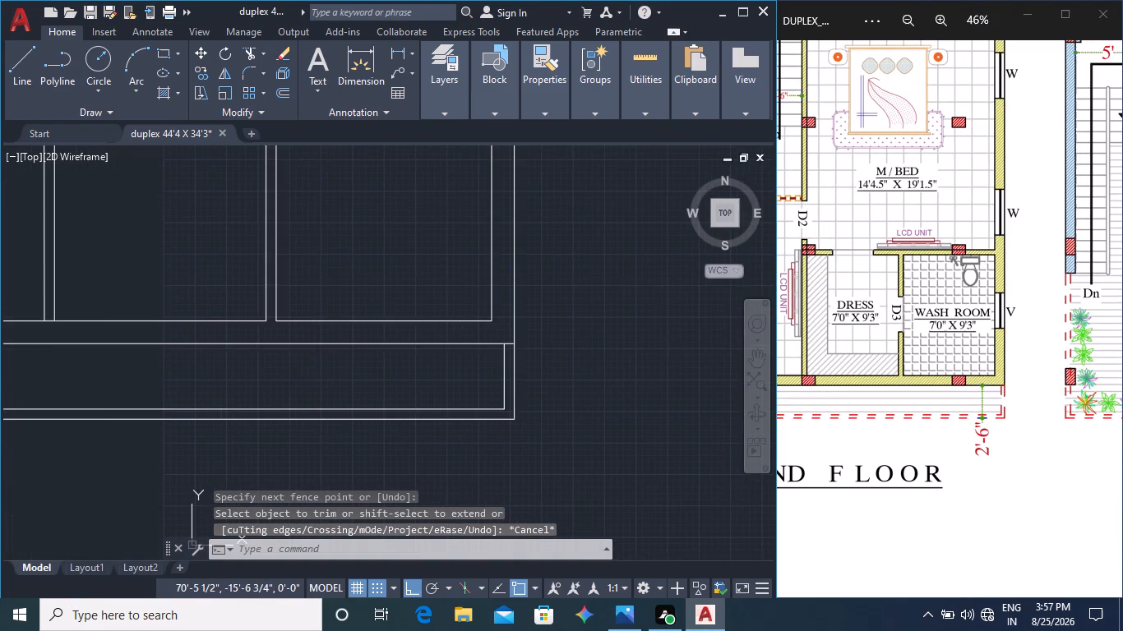
pyautogui.scroll(-2, 384, 380)
pyautogui.scroll(2, 532, 409)
pyautogui.click(496, 446)
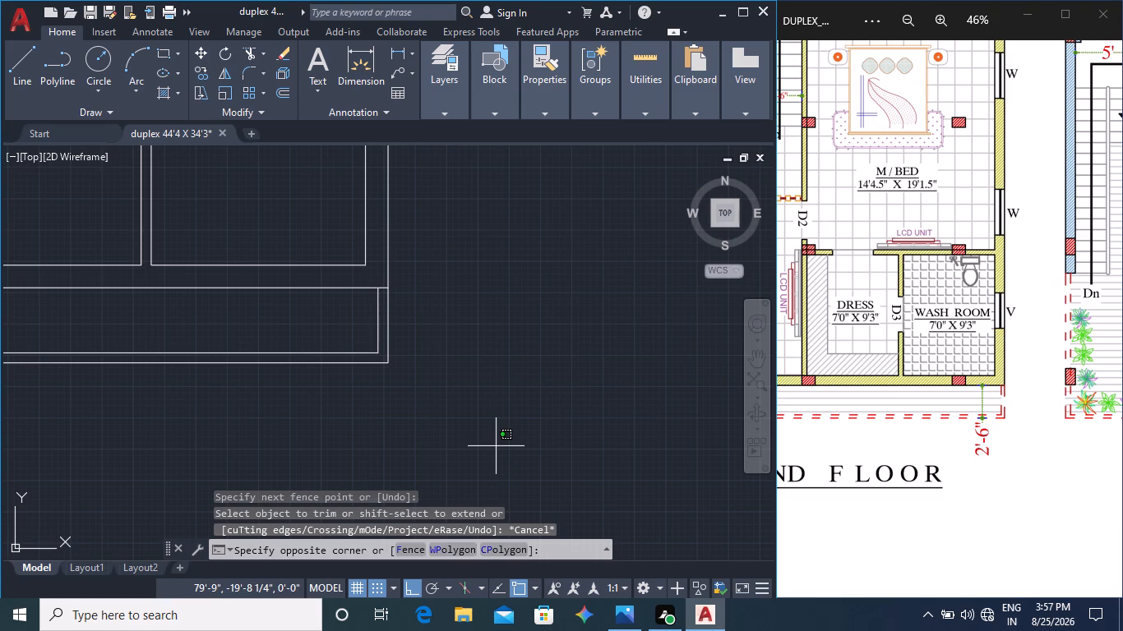
pyautogui.click(126, 325)
pyautogui.moveTo(192, 435); pyautogui.dragTo(534, 408, button='middle')
pyautogui.scroll(-3, 292, 407)
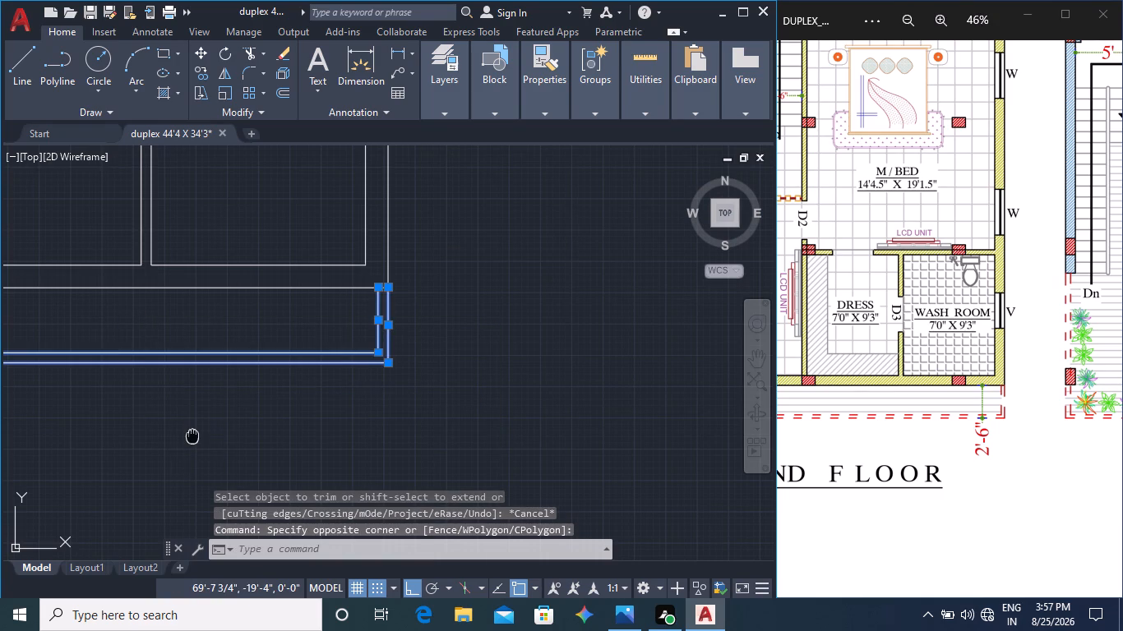
pyautogui.moveTo(146, 408); pyautogui.dragTo(339, 392, button='middle')
pyautogui.scroll(4, 311, 400)
pyautogui.moveTo(128, 342); pyautogui.dragTo(497, 451, button='middle')
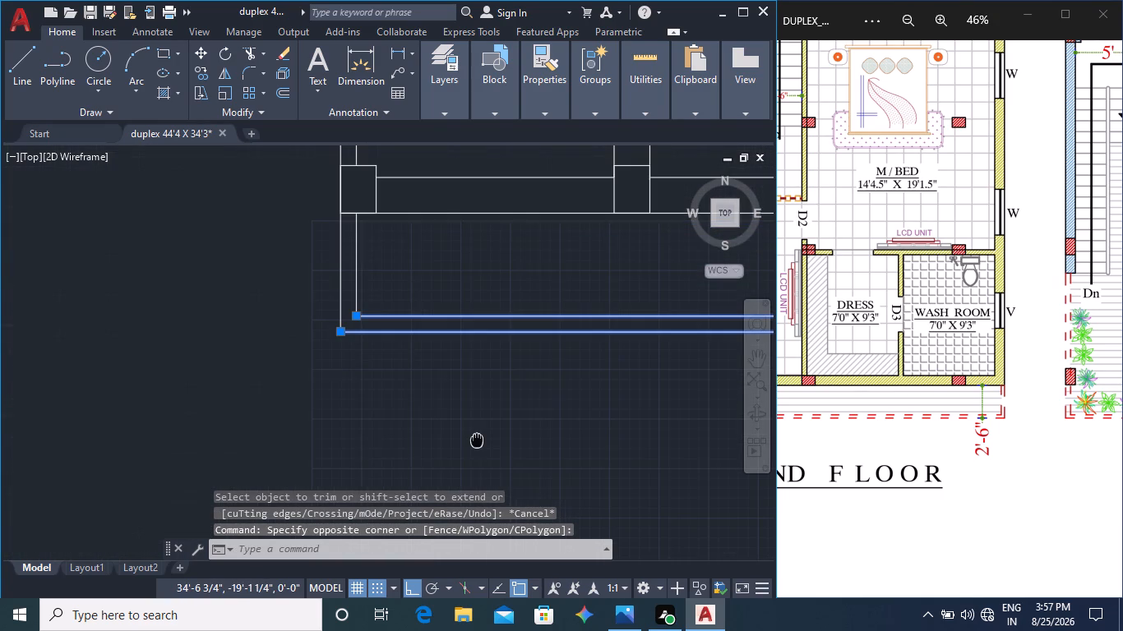
pyautogui.moveTo(497, 451); pyautogui.dragTo(538, 474, button='middle')
pyautogui.click(496, 325)
pyautogui.click(321, 333)
pyautogui.moveTo(474, 311); pyautogui.dragTo(478, 356, button='middle')
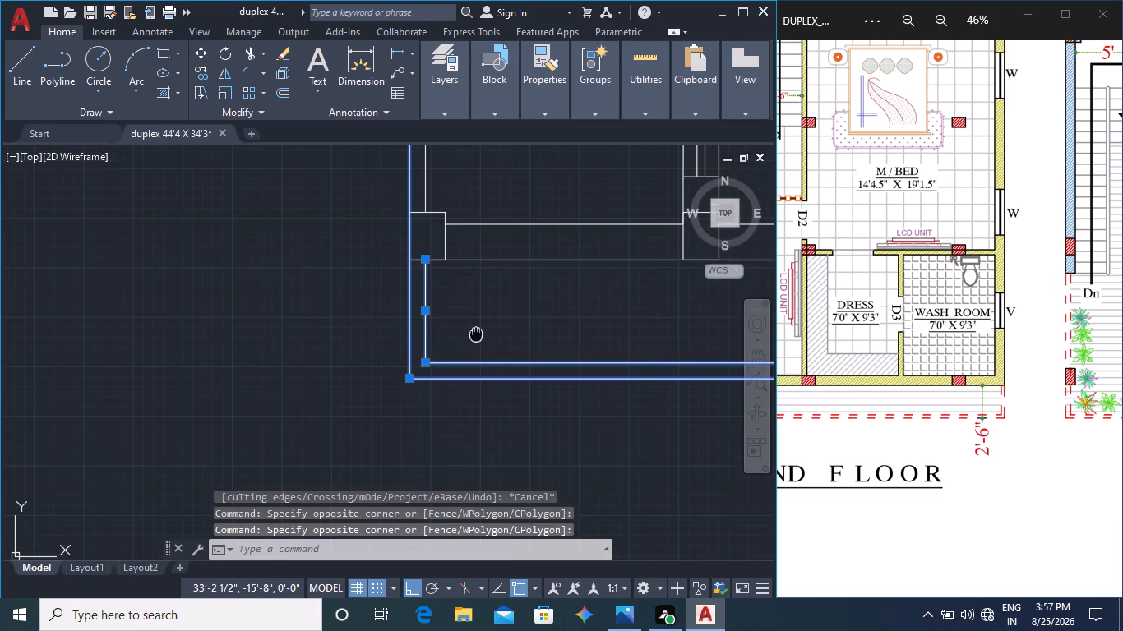
pyautogui.moveTo(478, 356); pyautogui.dragTo(490, 519, button='middle')
pyautogui.click(503, 320)
pyautogui.click(358, 298)
pyautogui.scroll(-2, 444, 288)
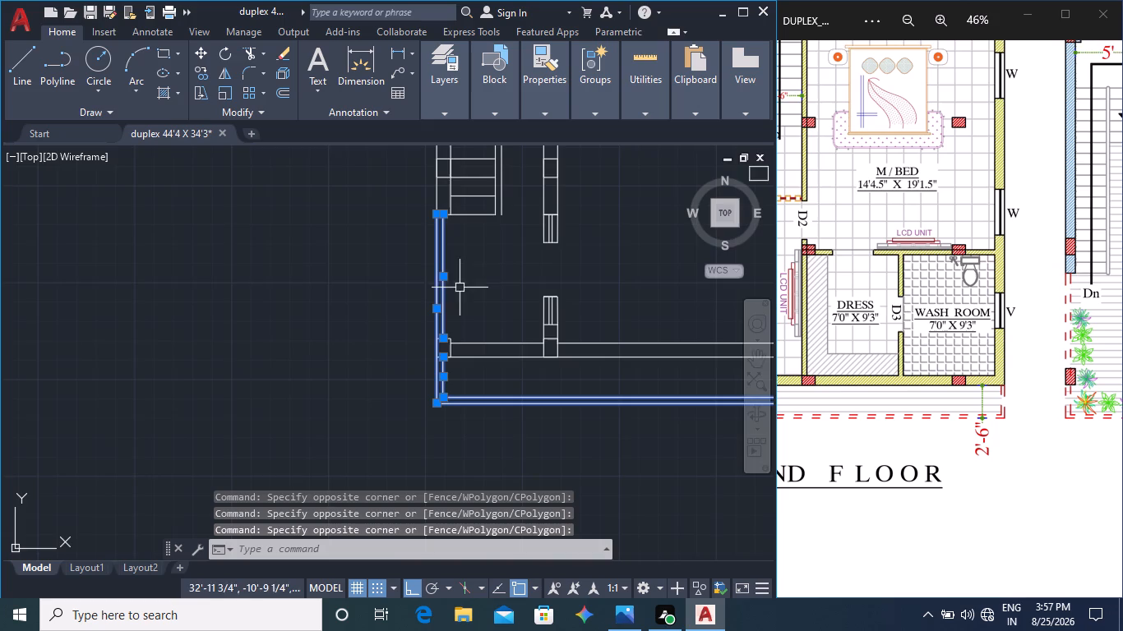
pyautogui.moveTo(475, 273); pyautogui.dragTo(418, 344, button='middle')
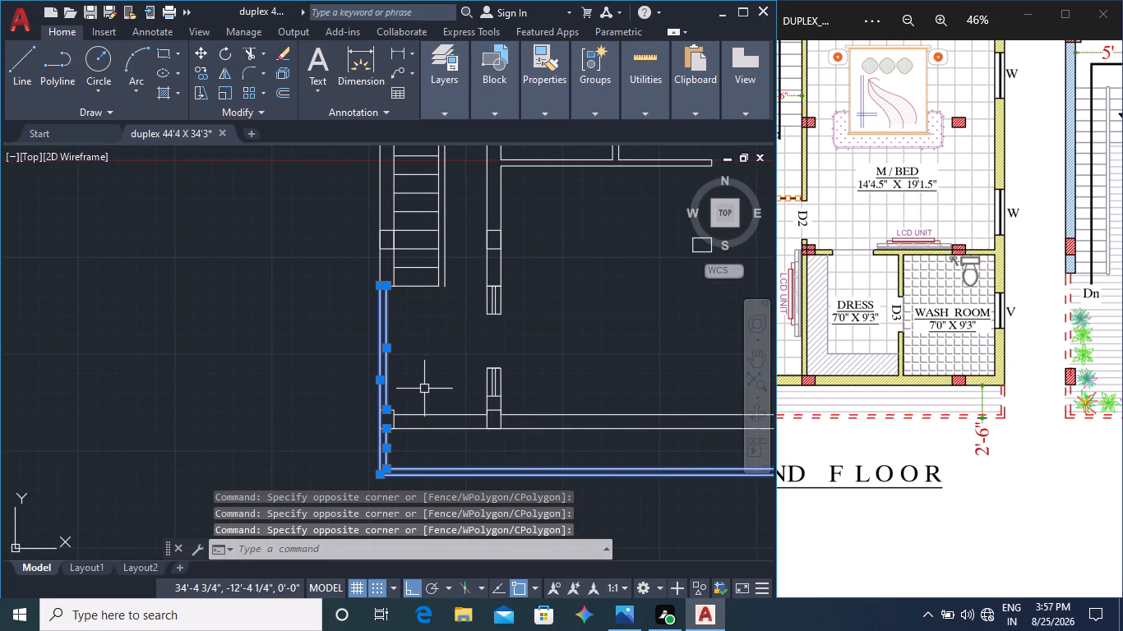
pyautogui.click(536, 98)
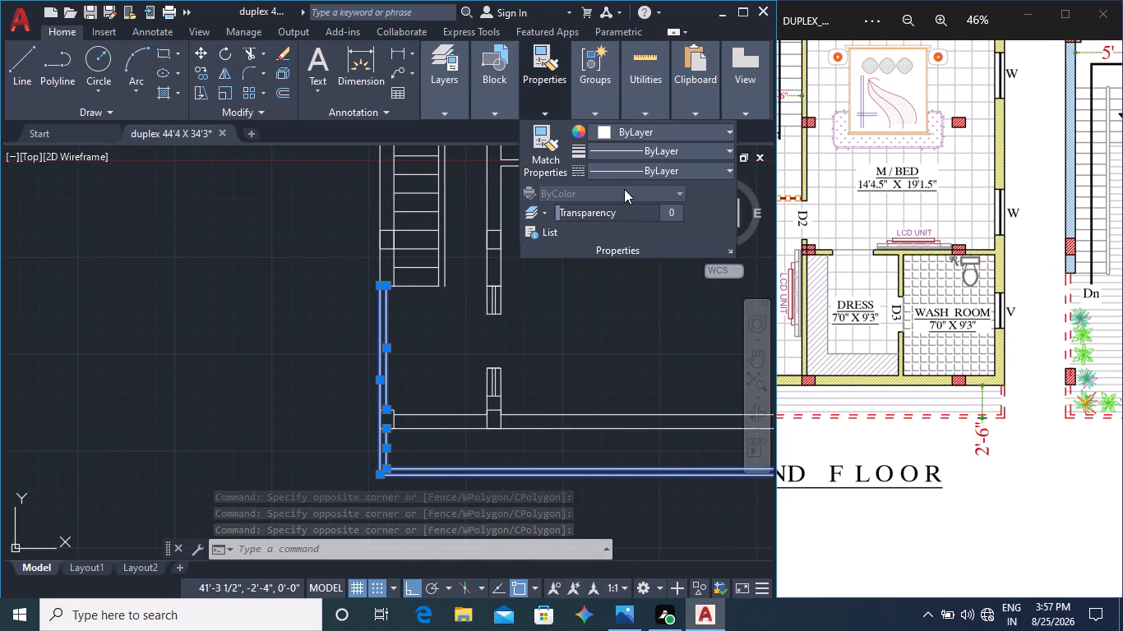
pyautogui.click(623, 168)
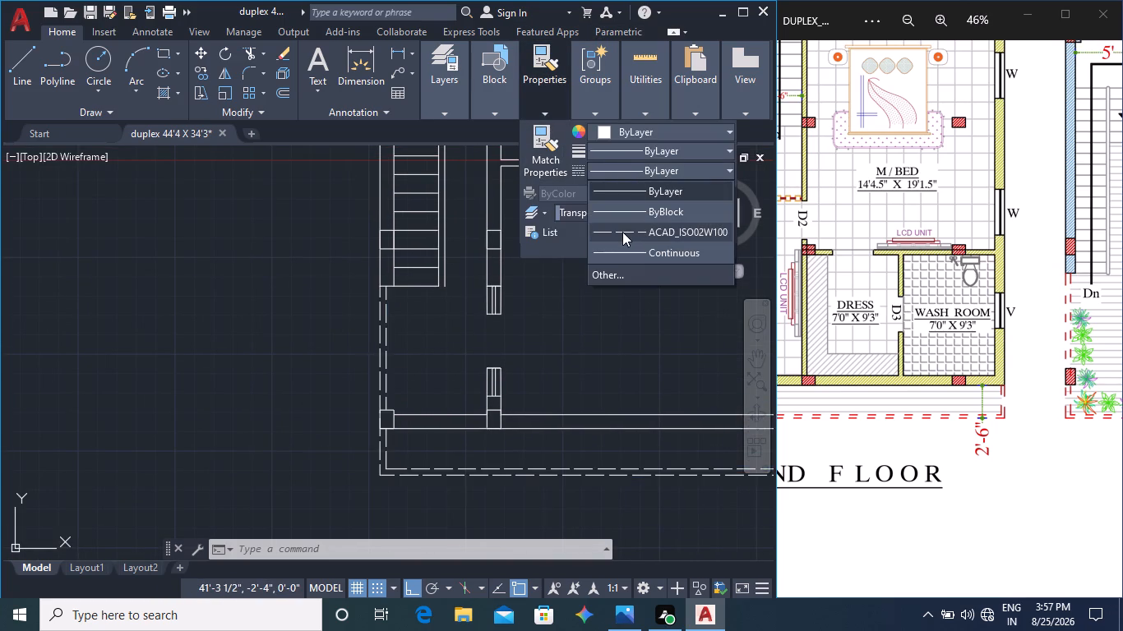
pyautogui.click(622, 232)
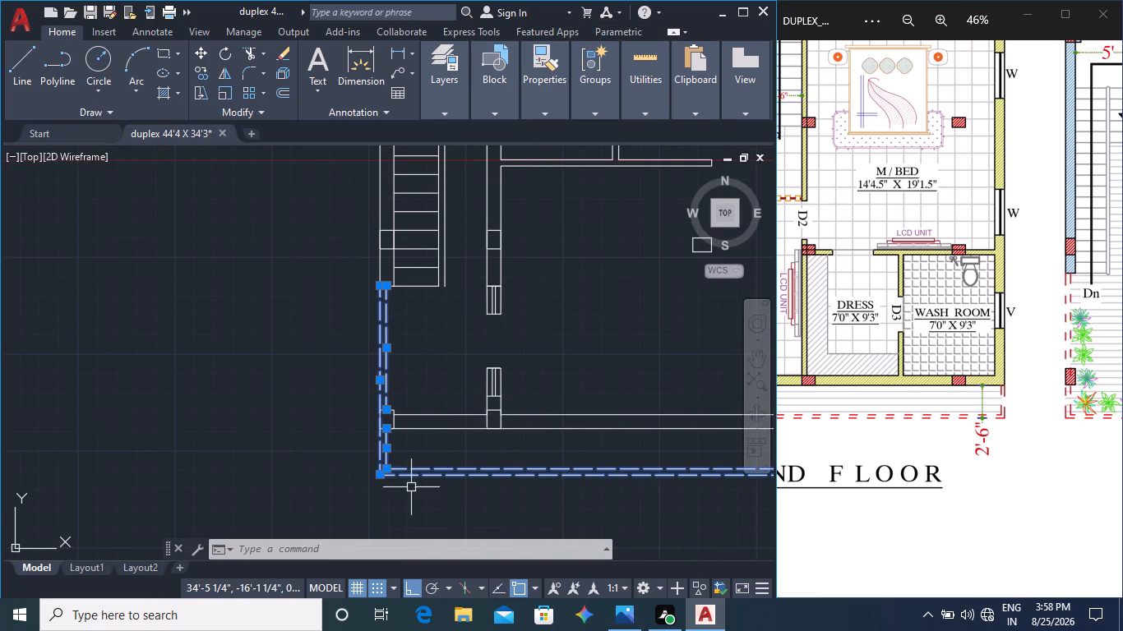
# Set the colour of the dashed front and staircase-side outer edge lines to Red.
pyautogui.click(561, 102)
pyautogui.click(611, 131)
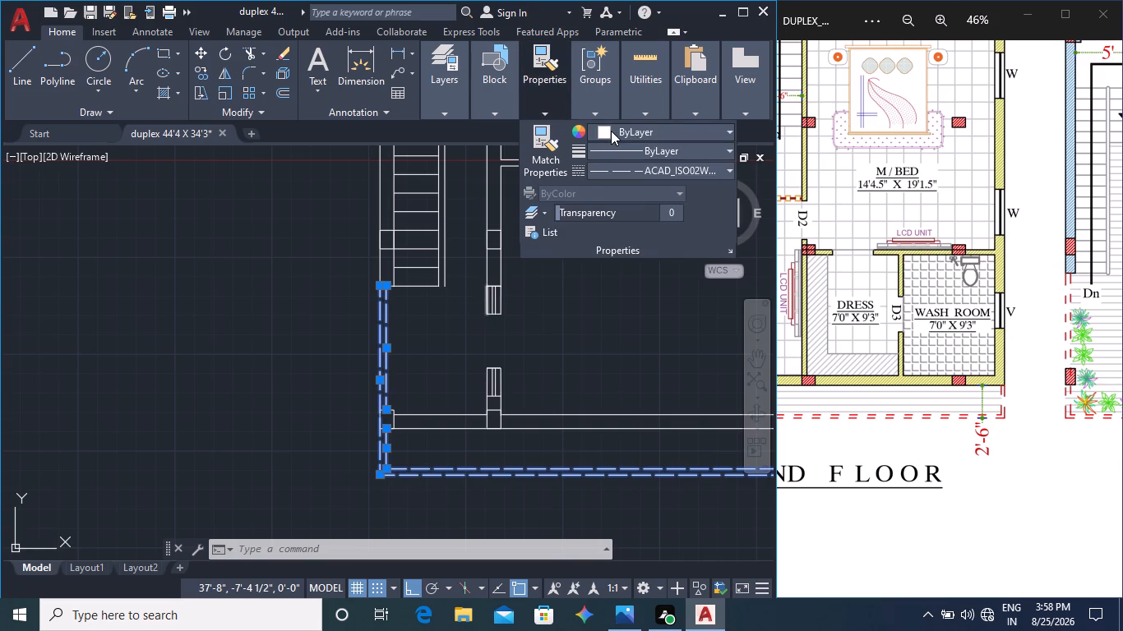
pyautogui.click(601, 298)
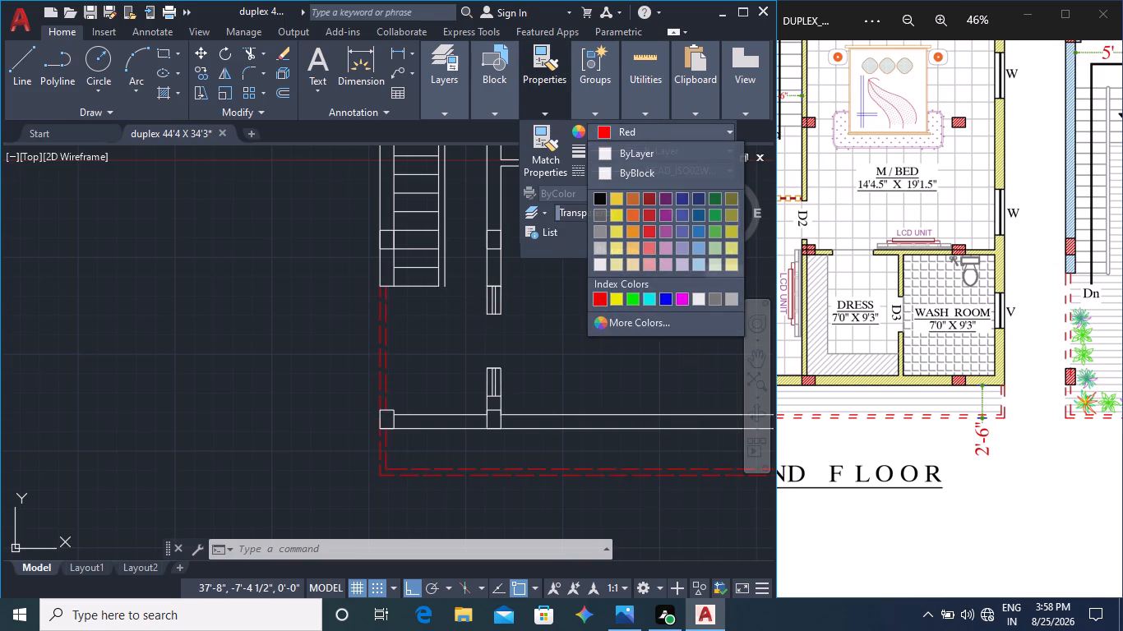
pyautogui.press('Escape')
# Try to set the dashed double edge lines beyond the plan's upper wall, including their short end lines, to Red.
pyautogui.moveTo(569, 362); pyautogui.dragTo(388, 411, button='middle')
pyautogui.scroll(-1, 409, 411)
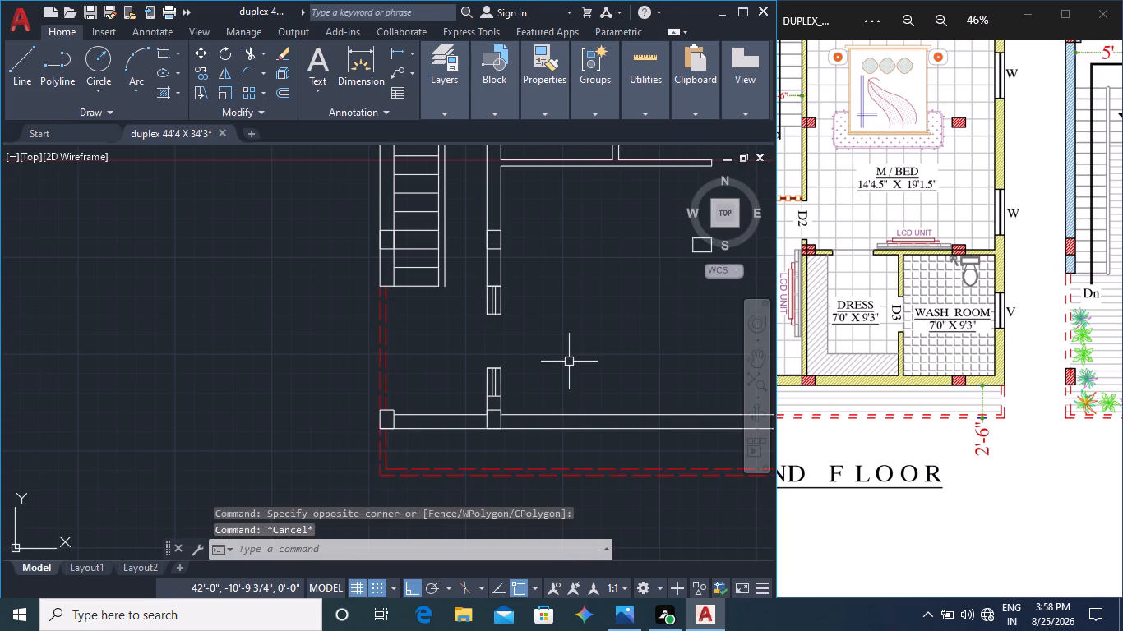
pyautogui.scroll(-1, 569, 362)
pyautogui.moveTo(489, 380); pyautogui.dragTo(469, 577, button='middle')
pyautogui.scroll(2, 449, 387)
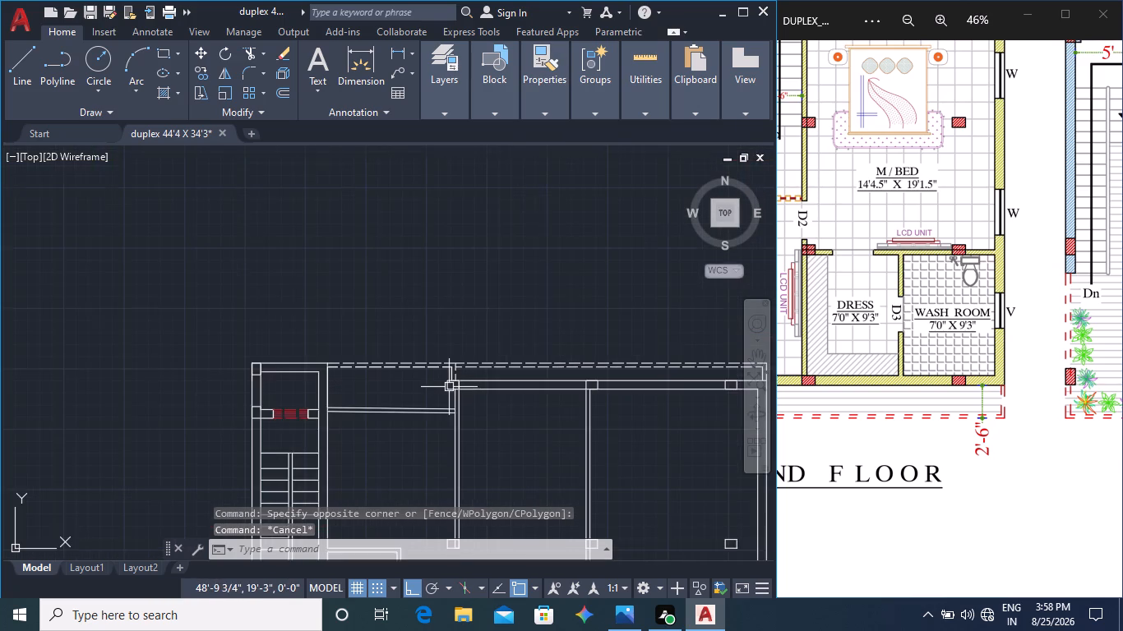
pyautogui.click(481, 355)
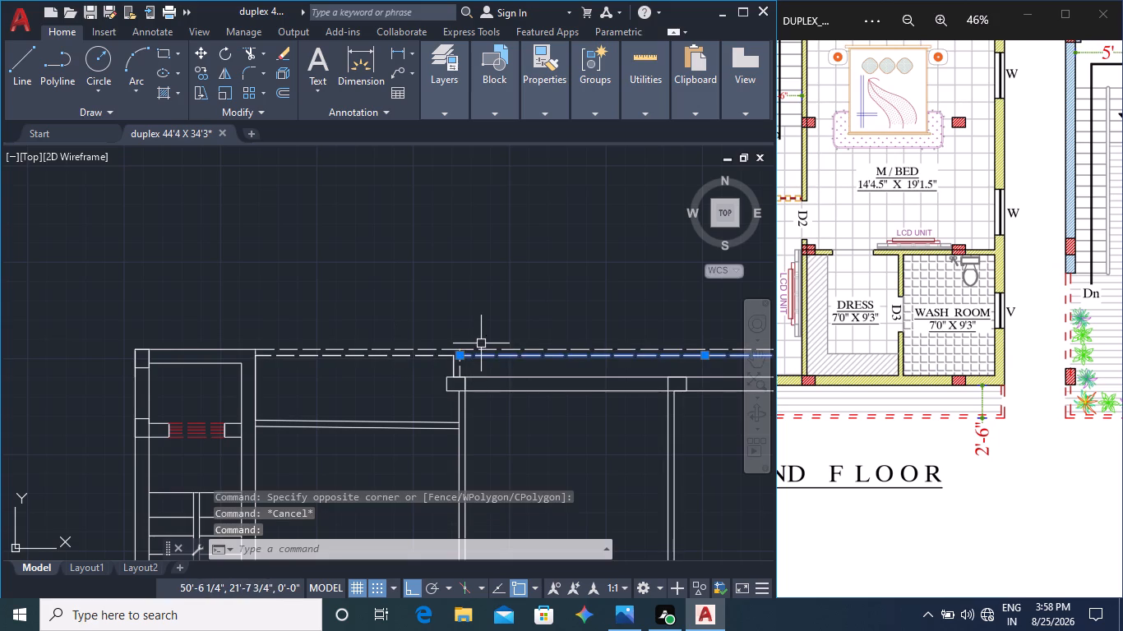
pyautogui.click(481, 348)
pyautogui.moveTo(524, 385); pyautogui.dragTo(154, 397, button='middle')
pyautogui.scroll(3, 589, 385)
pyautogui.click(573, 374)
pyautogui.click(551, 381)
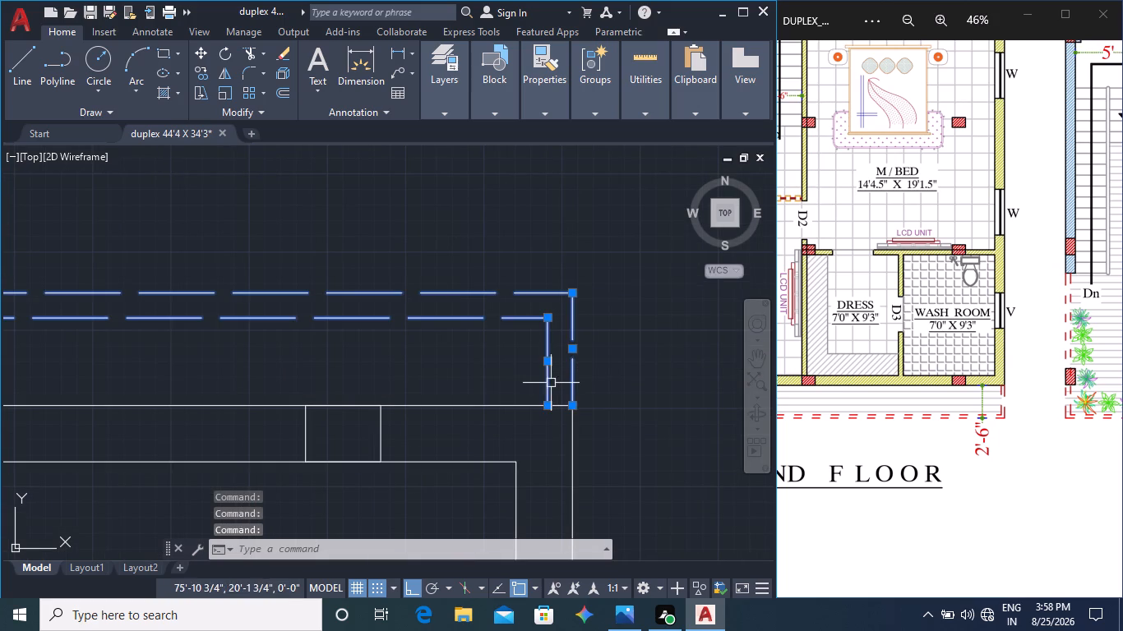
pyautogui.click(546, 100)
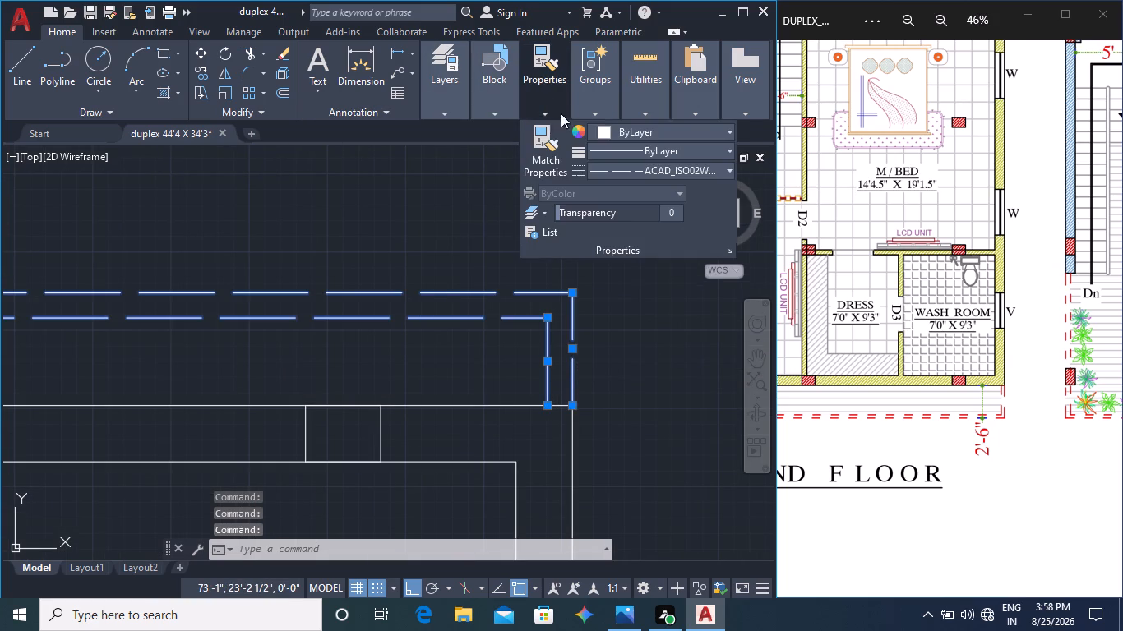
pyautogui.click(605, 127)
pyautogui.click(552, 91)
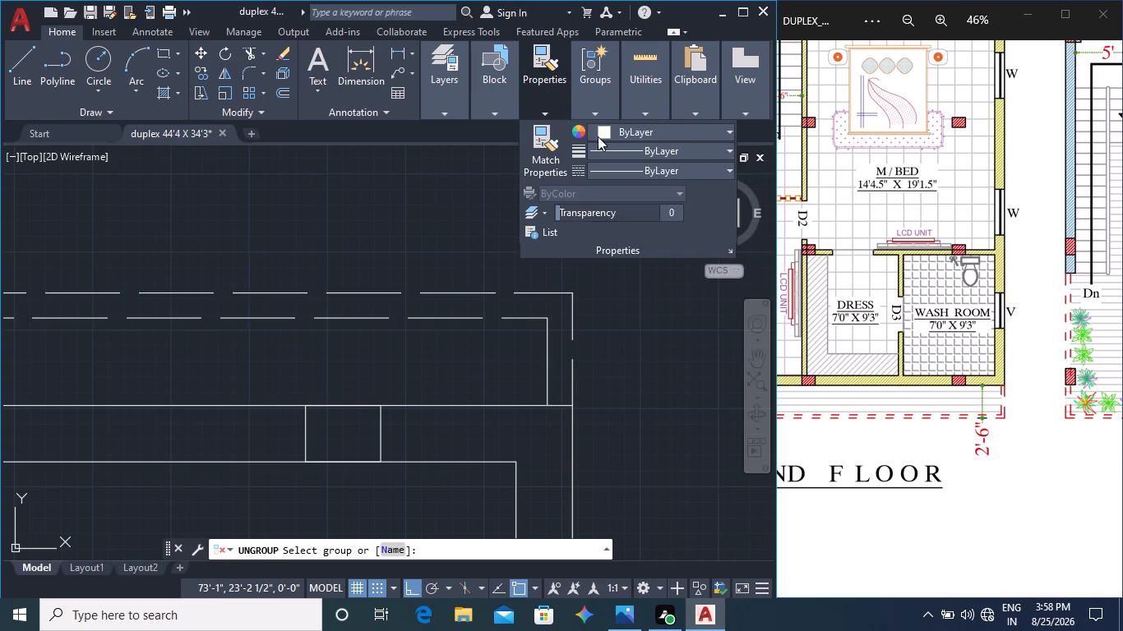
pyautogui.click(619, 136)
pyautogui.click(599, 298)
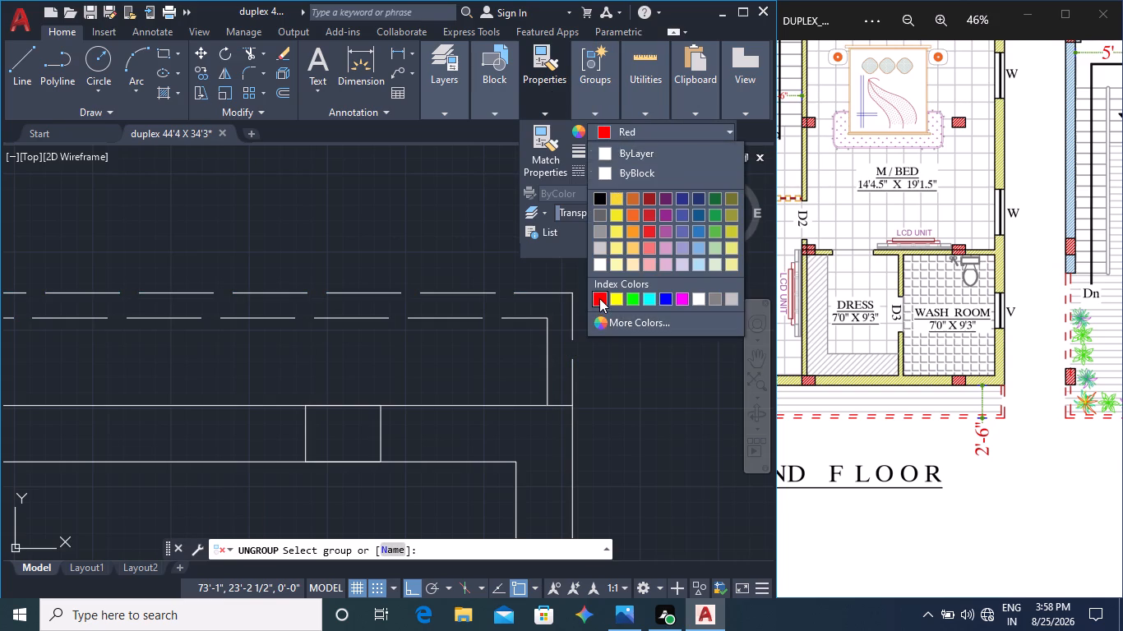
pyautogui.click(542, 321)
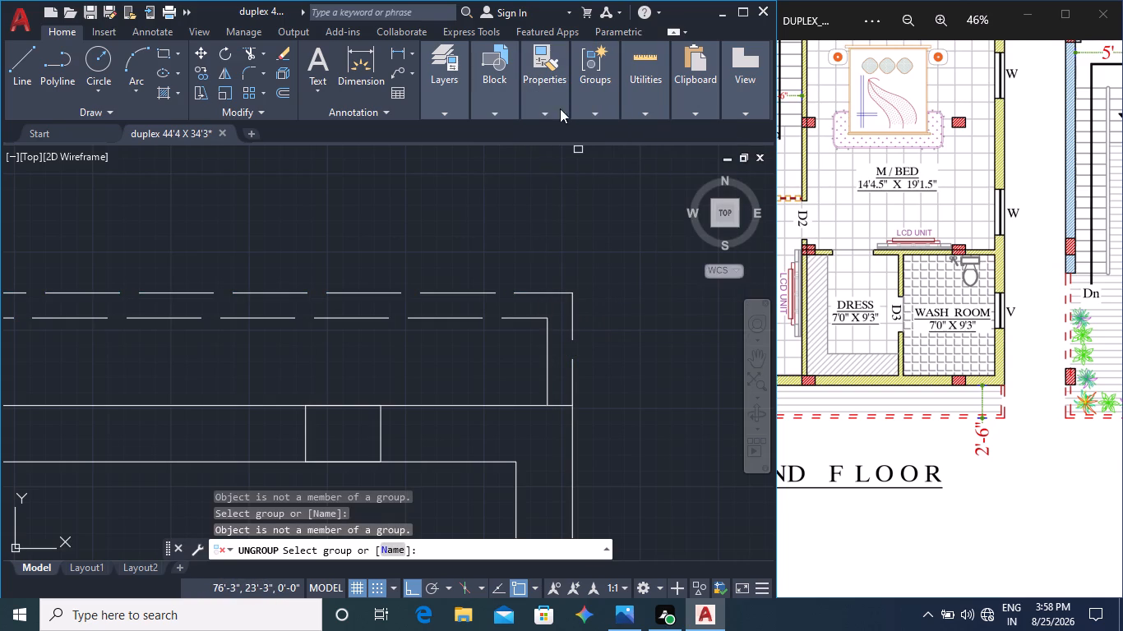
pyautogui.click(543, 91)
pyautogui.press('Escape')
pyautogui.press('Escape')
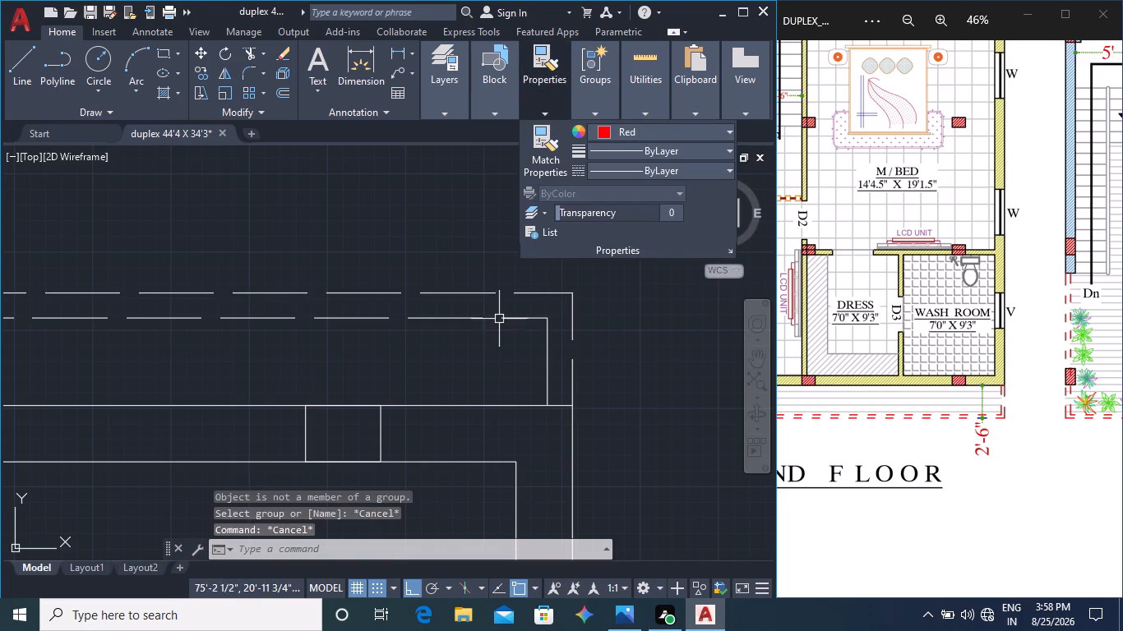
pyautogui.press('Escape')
# Set the colour of the dashed double edge lines beyond the plan's upper wall, including their short end lines, to Red.
pyautogui.click(461, 317)
pyautogui.click(466, 288)
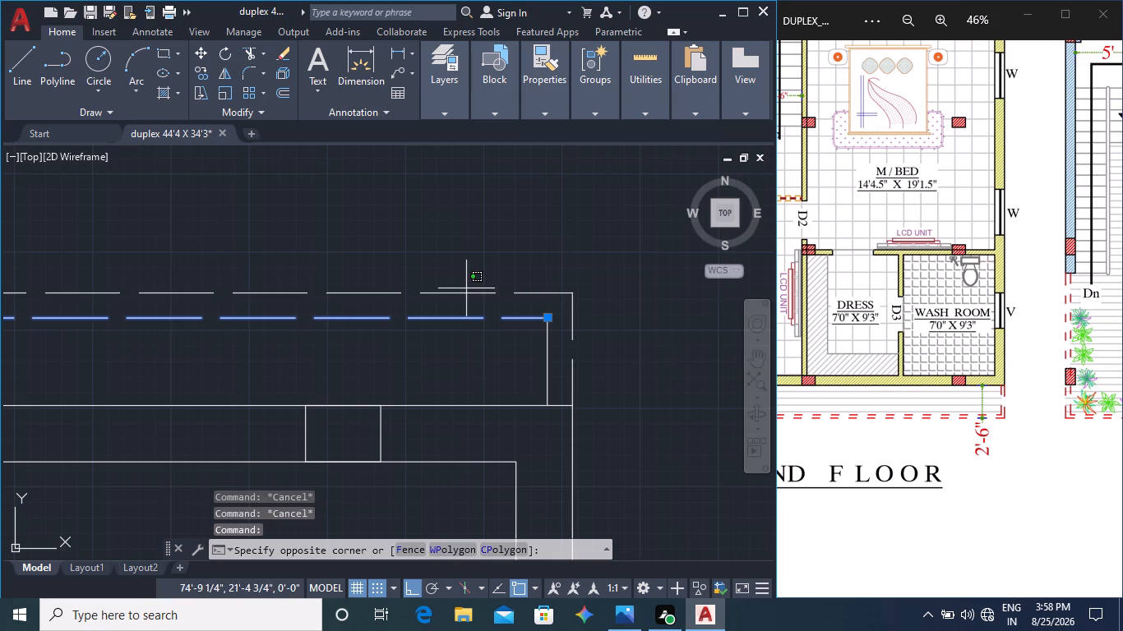
pyautogui.click(559, 359)
pyautogui.click(605, 389)
pyautogui.click(475, 272)
pyautogui.scroll(-2, 532, 347)
pyautogui.moveTo(432, 372); pyautogui.dragTo(617, 363, button='middle')
pyautogui.click(529, 100)
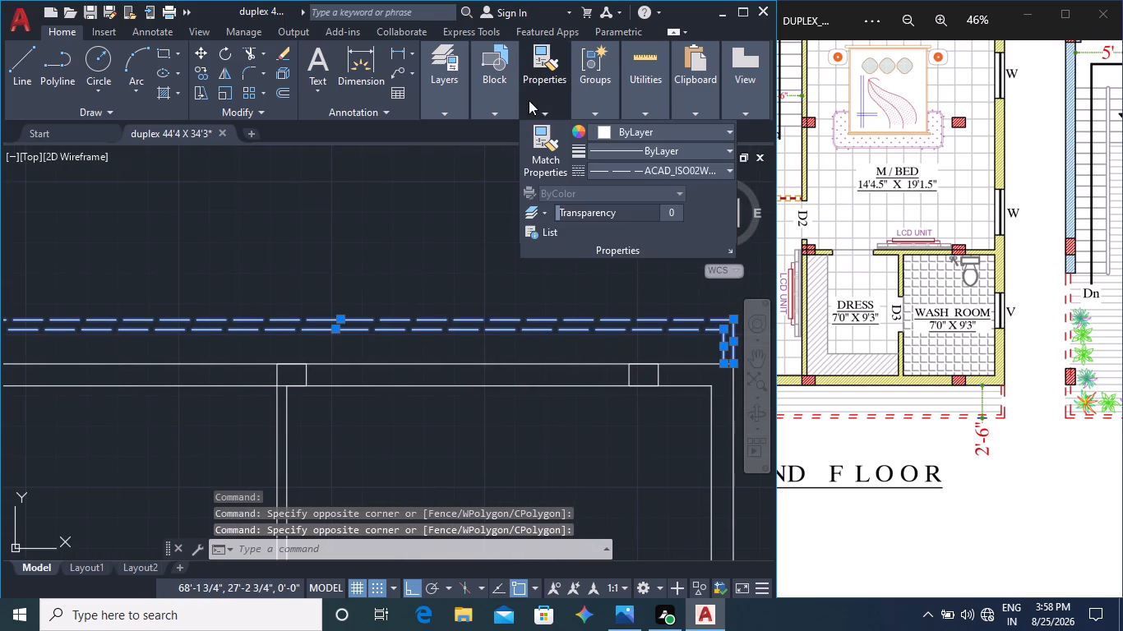
pyautogui.click(607, 127)
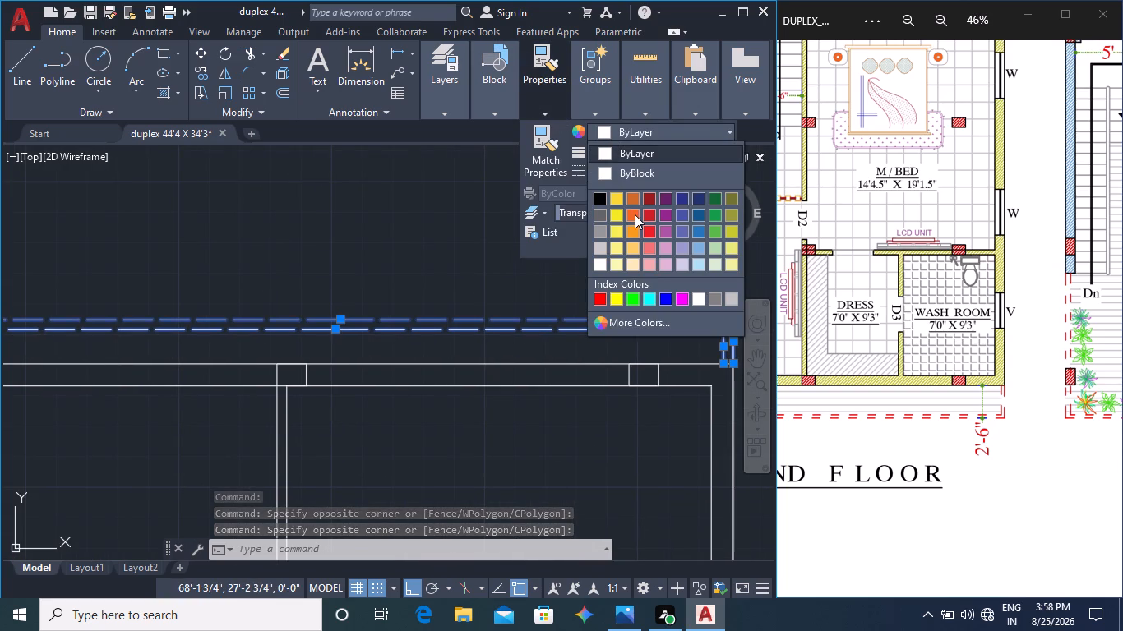
pyautogui.click(598, 299)
pyautogui.press('Escape')
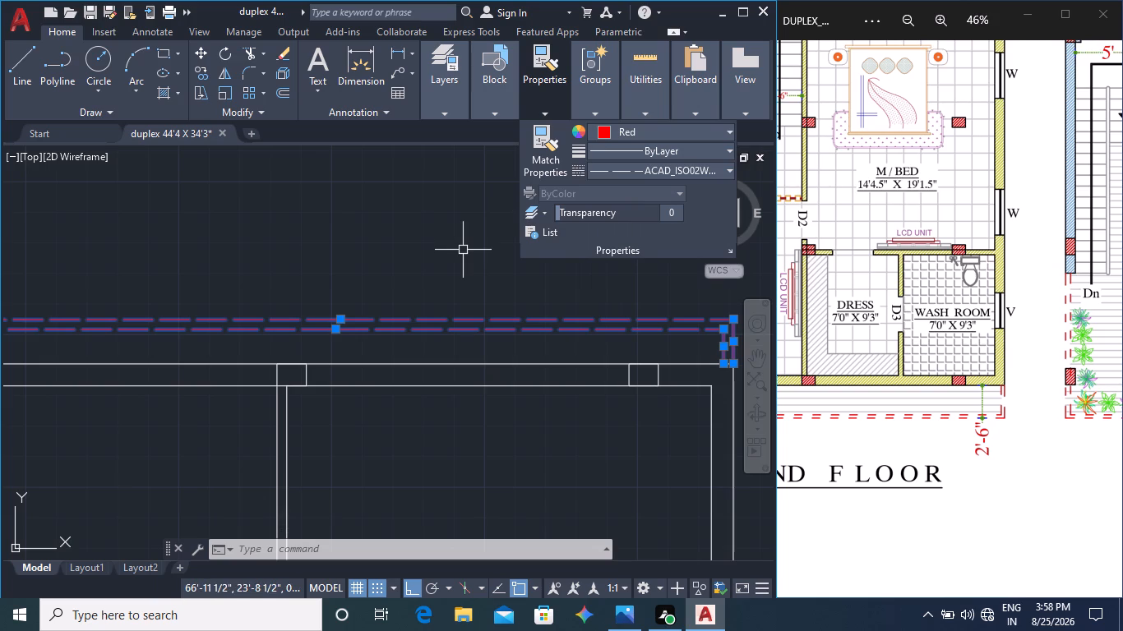
pyautogui.press('Escape')
# Set the current drawing colour to White with nothing selected.
pyautogui.click(550, 94)
pyautogui.click(602, 133)
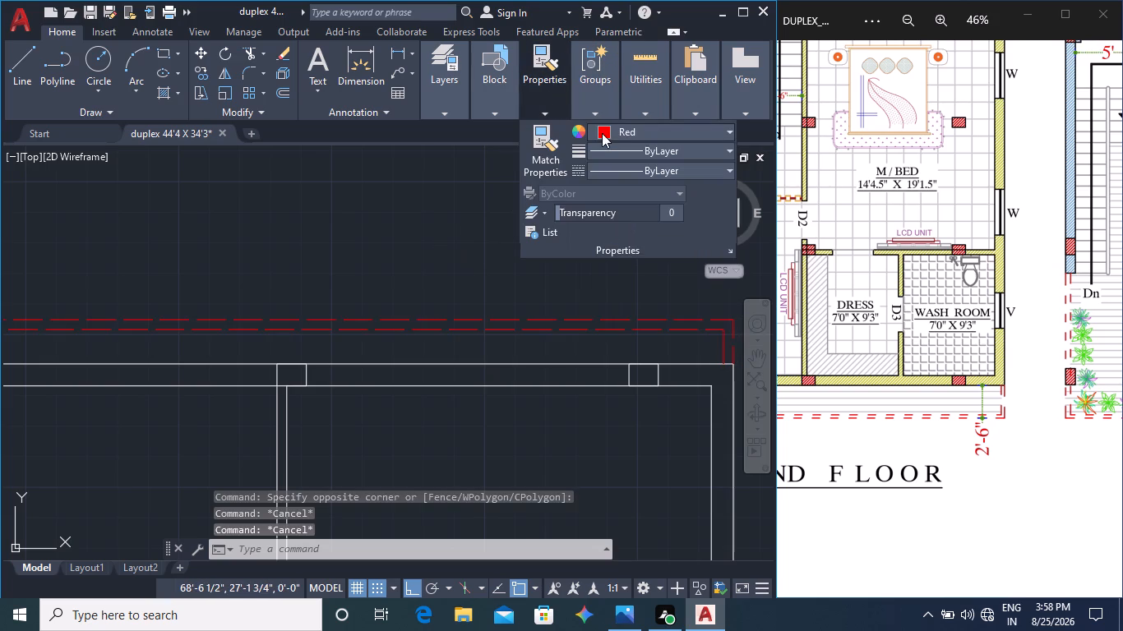
pyautogui.click(699, 302)
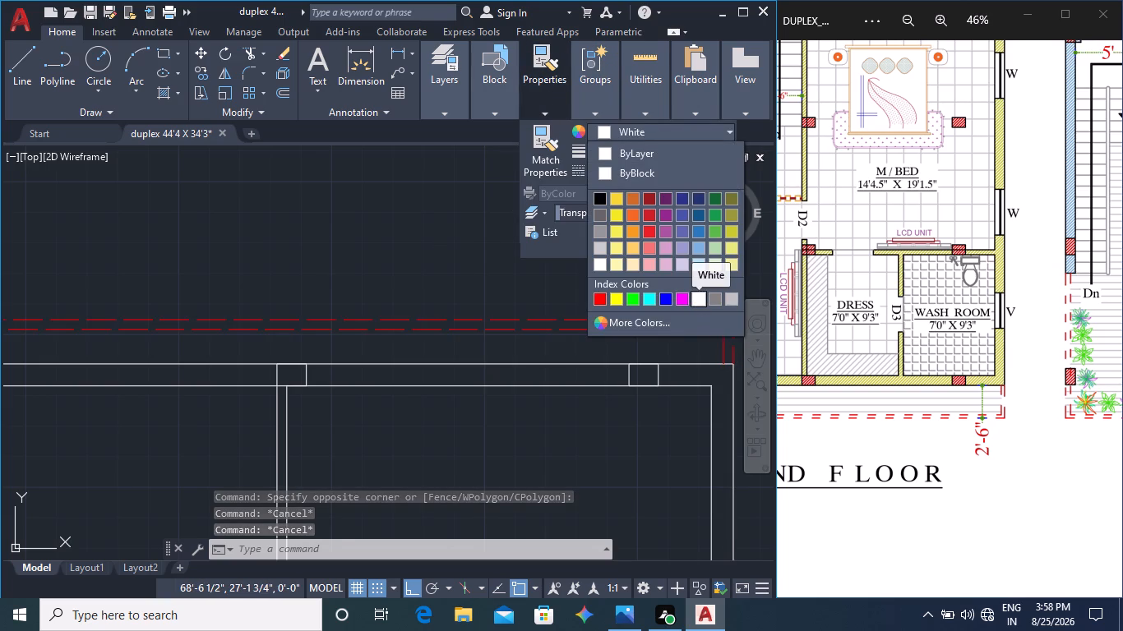
pyautogui.press('Escape')
pyautogui.press('Escape')
# Examine the second floor reference plan for the windows around the utility, kitchen and dining areas.
pyautogui.scroll(-3, 409, 270)
pyautogui.middleClick(913, 287)
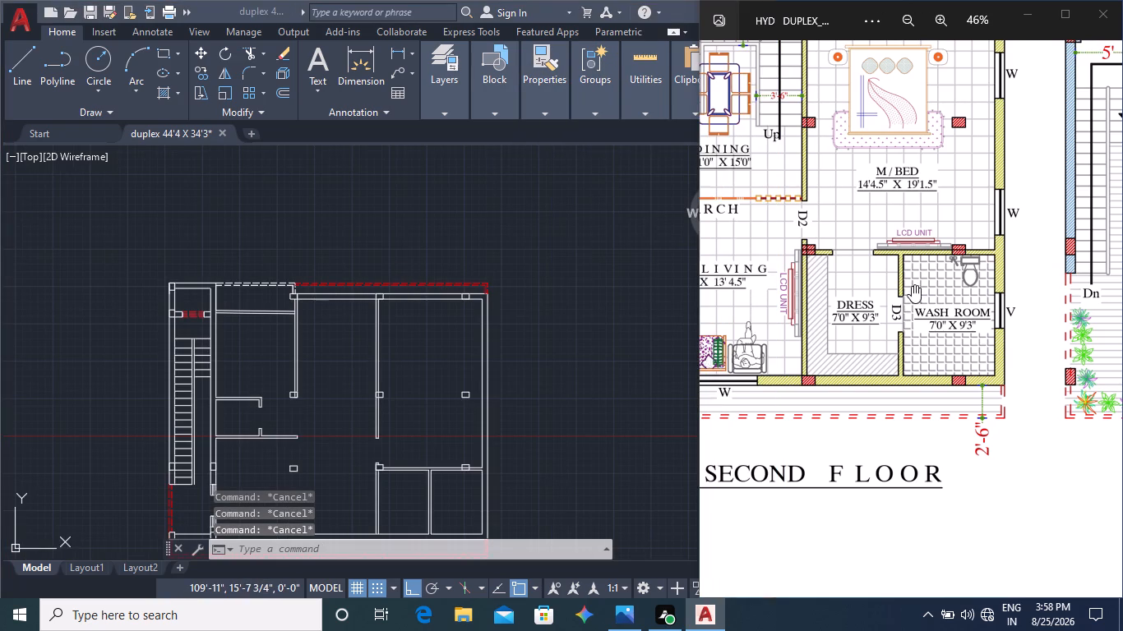
pyautogui.moveTo(894, 287); pyautogui.dragTo(940, 430, button='middle')
pyautogui.moveTo(911, 191); pyautogui.dragTo(945, 251, button='middle')
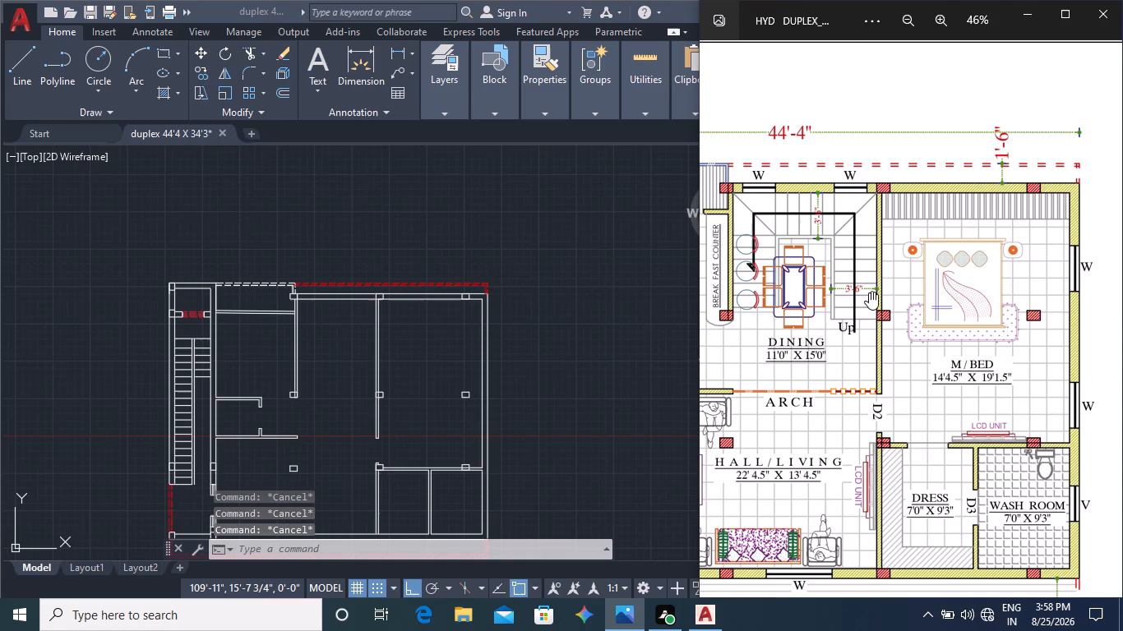
pyautogui.moveTo(880, 243); pyautogui.dragTo(955, 236, button='middle')
pyautogui.scroll(-1, 848, 287)
pyautogui.moveTo(811, 299); pyautogui.dragTo(918, 279, button='middle')
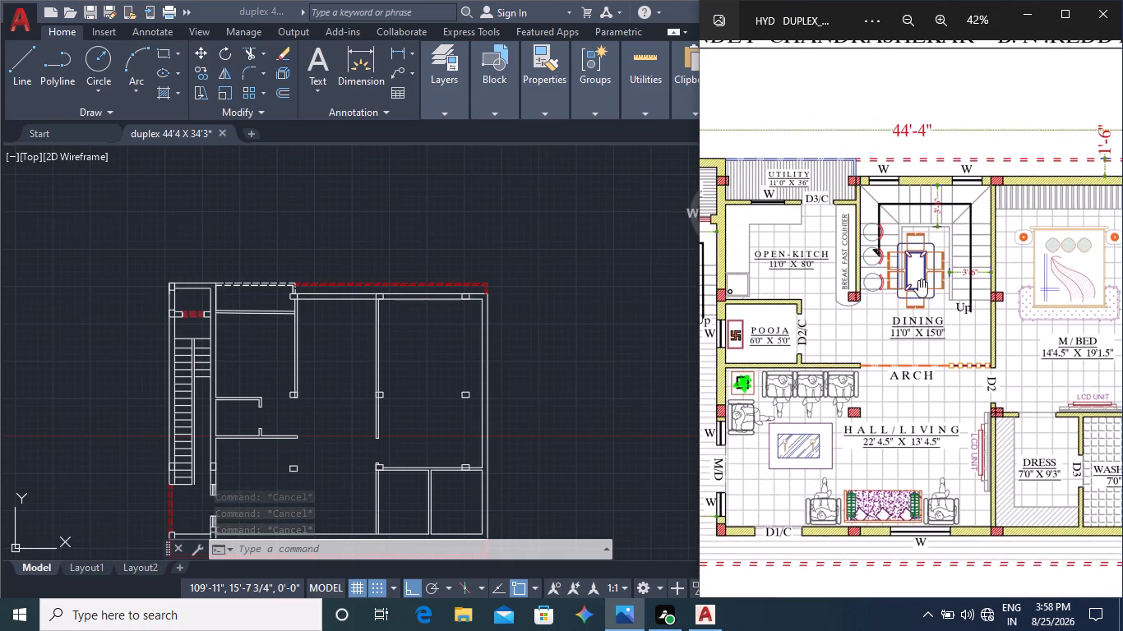
pyautogui.scroll(-2, 849, 283)
pyautogui.moveTo(823, 306); pyautogui.dragTo(855, 285, button='middle')
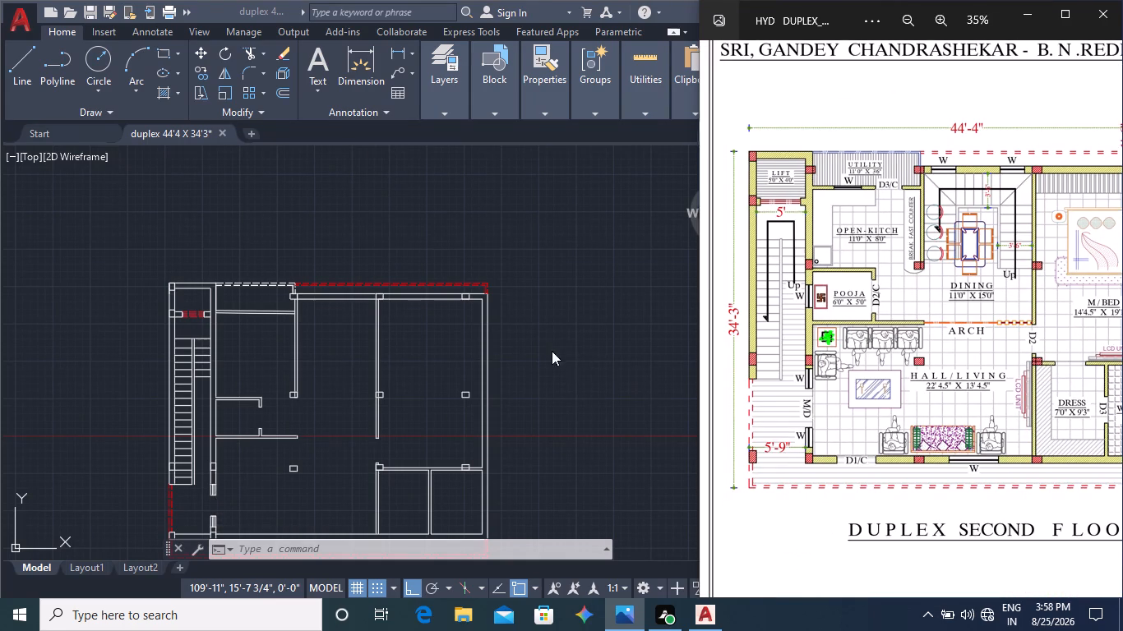
pyautogui.scroll(3, 852, 213)
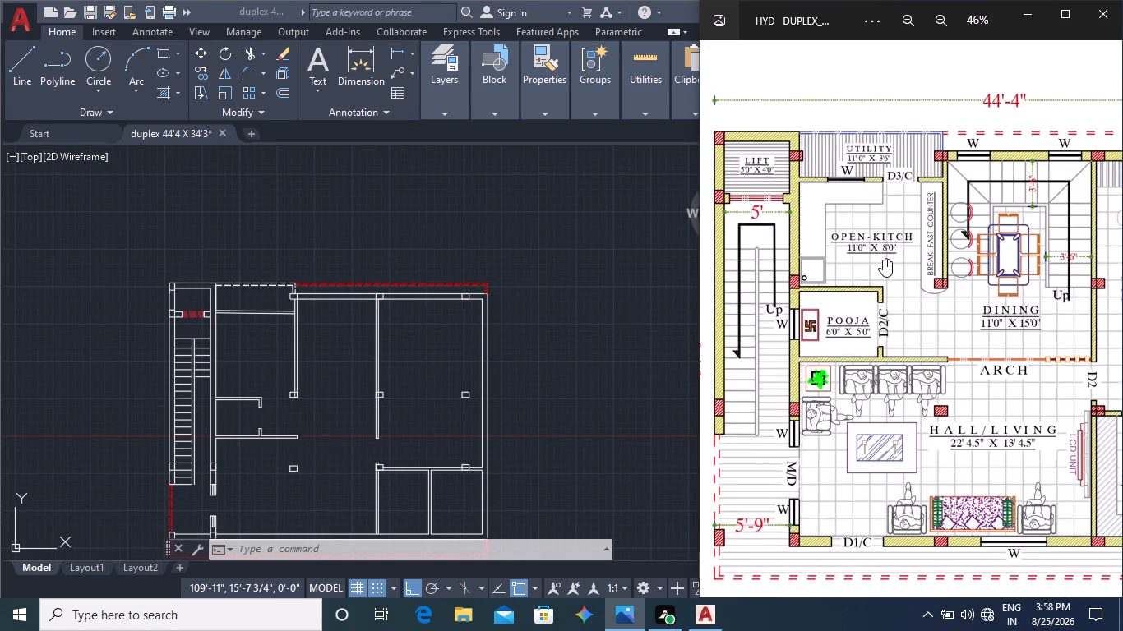
pyautogui.scroll(4, 899, 192)
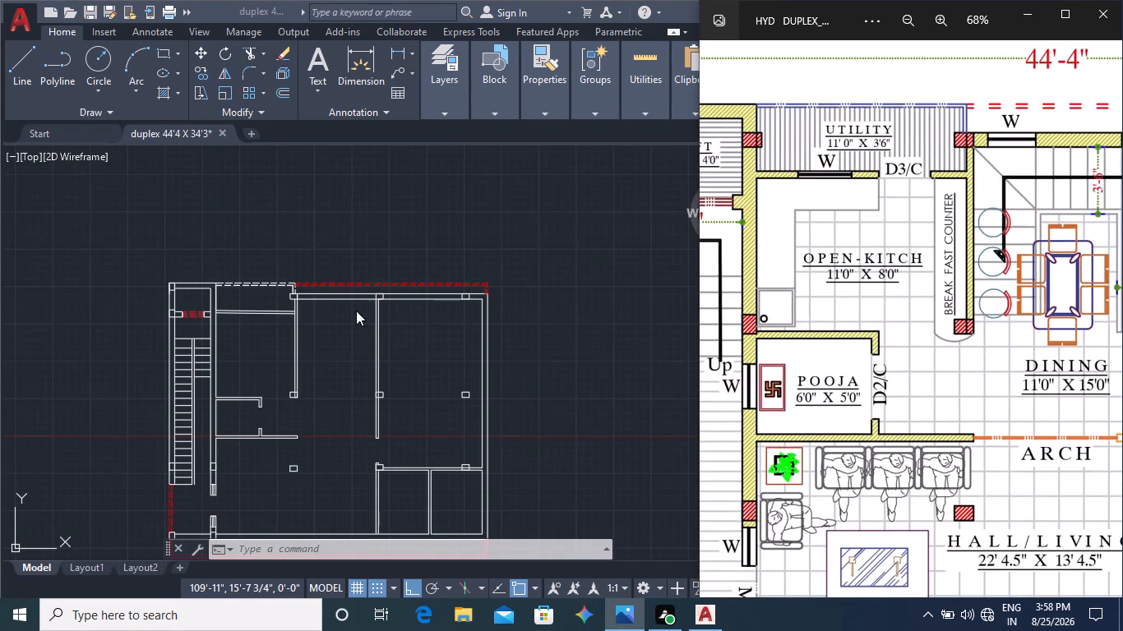
# Draw a closed window rectangle 3' long and 9" deep with the Line command in the dining area's empty space.
pyautogui.scroll(3, 349, 309)
pyautogui.scroll(-1, 349, 308)
pyautogui.scroll(1, 367, 283)
pyautogui.scroll(-1, 351, 323)
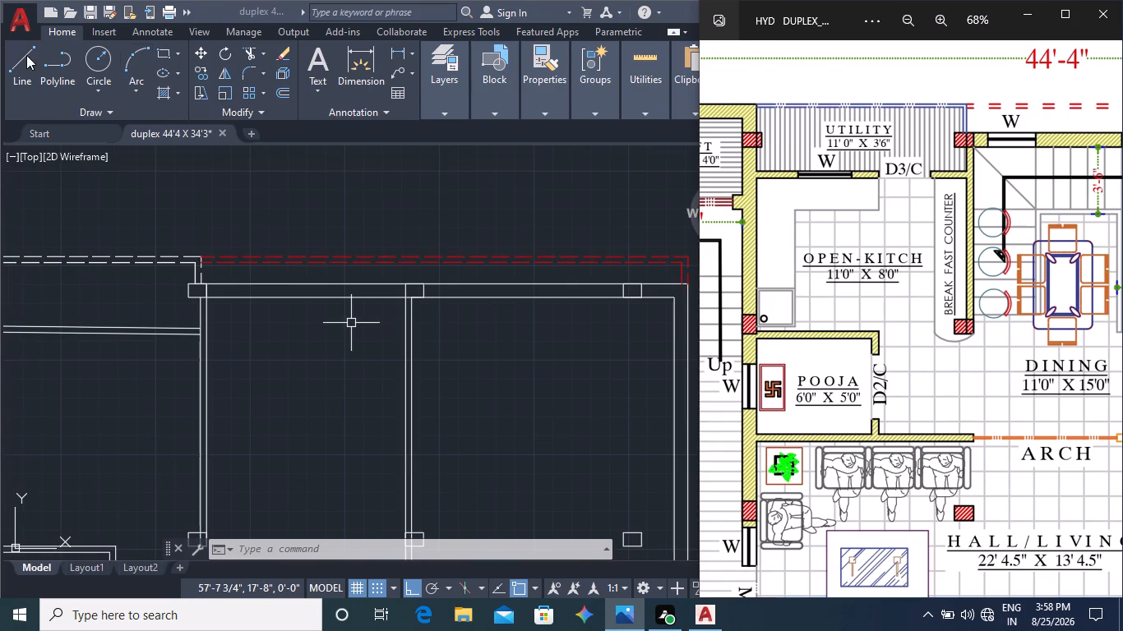
pyautogui.click(33, 66)
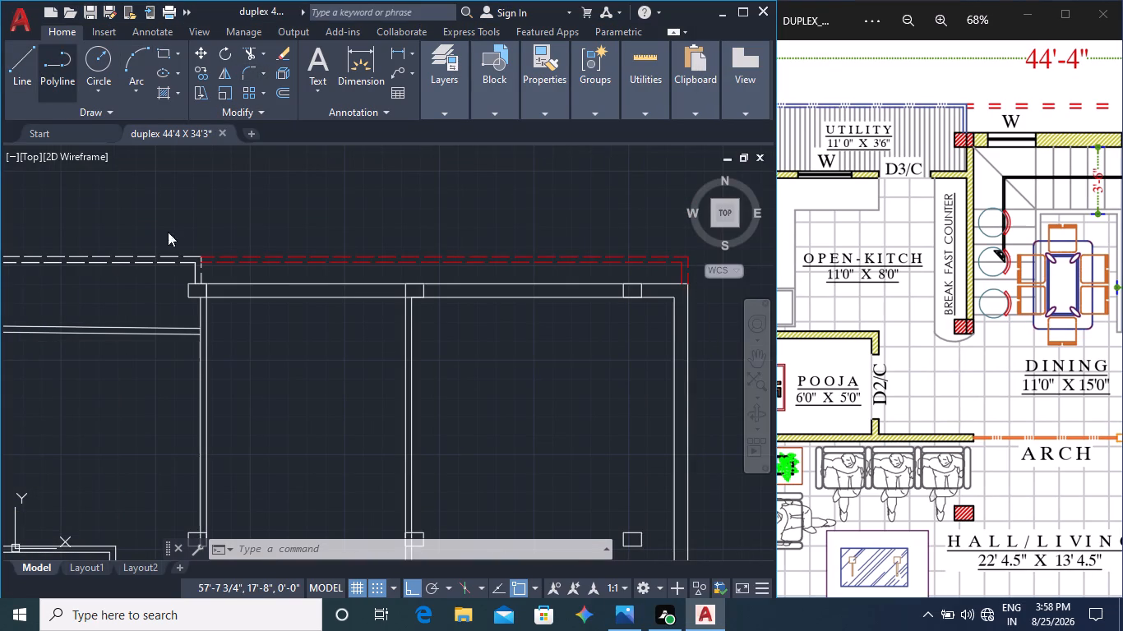
pyautogui.click(21, 71)
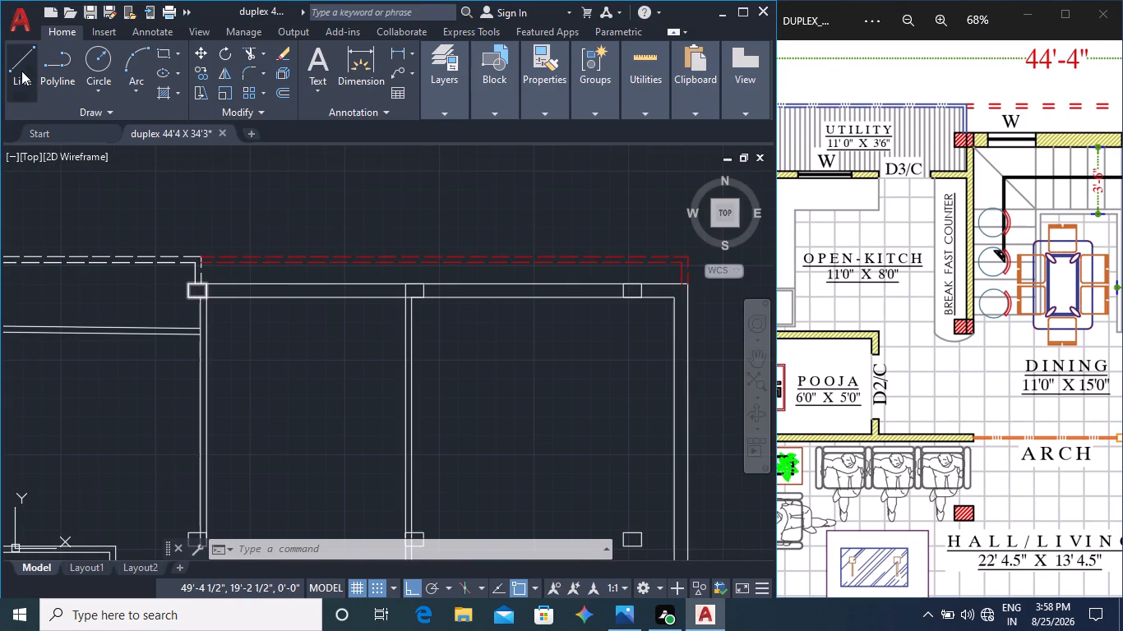
pyautogui.click(303, 458)
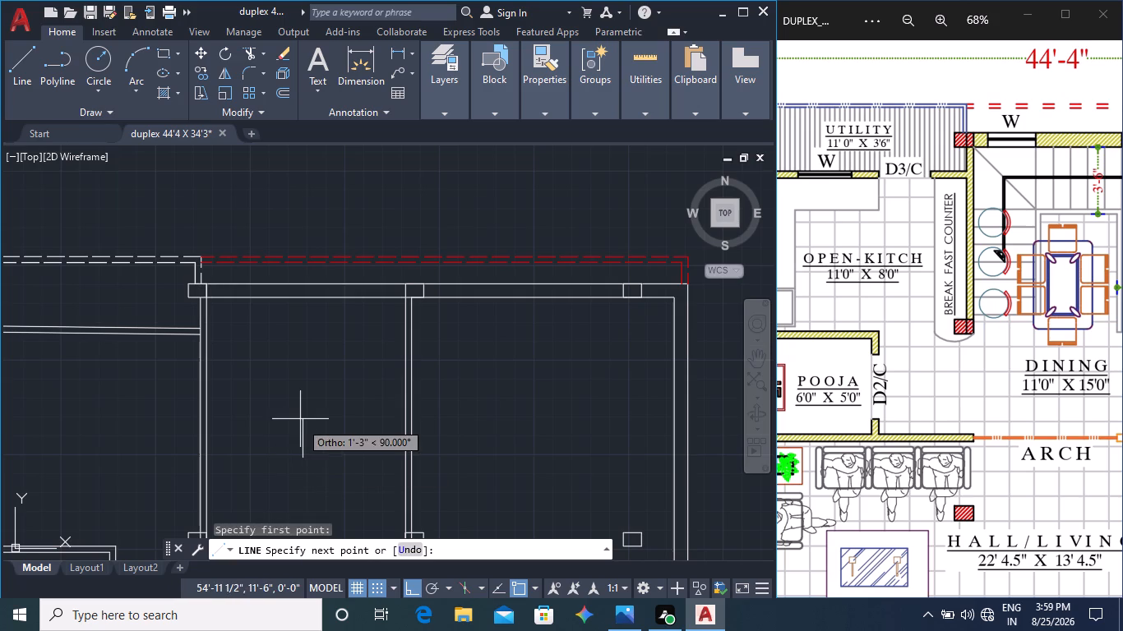
pyautogui.press('9')
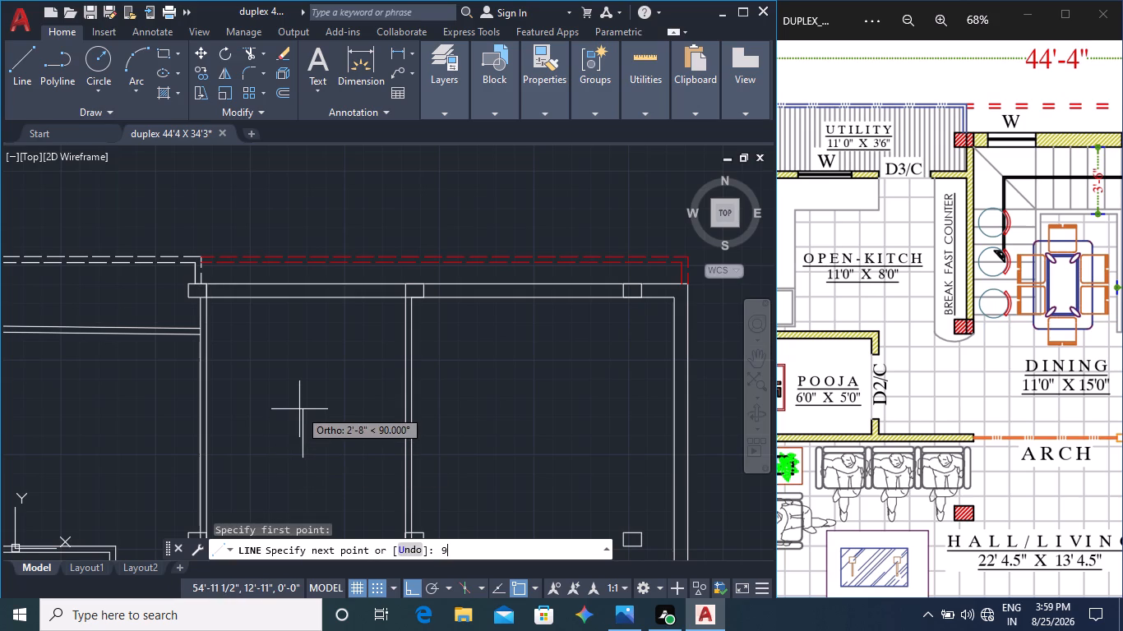
pyautogui.hotkey('shift', '"')
pyautogui.press('Return')
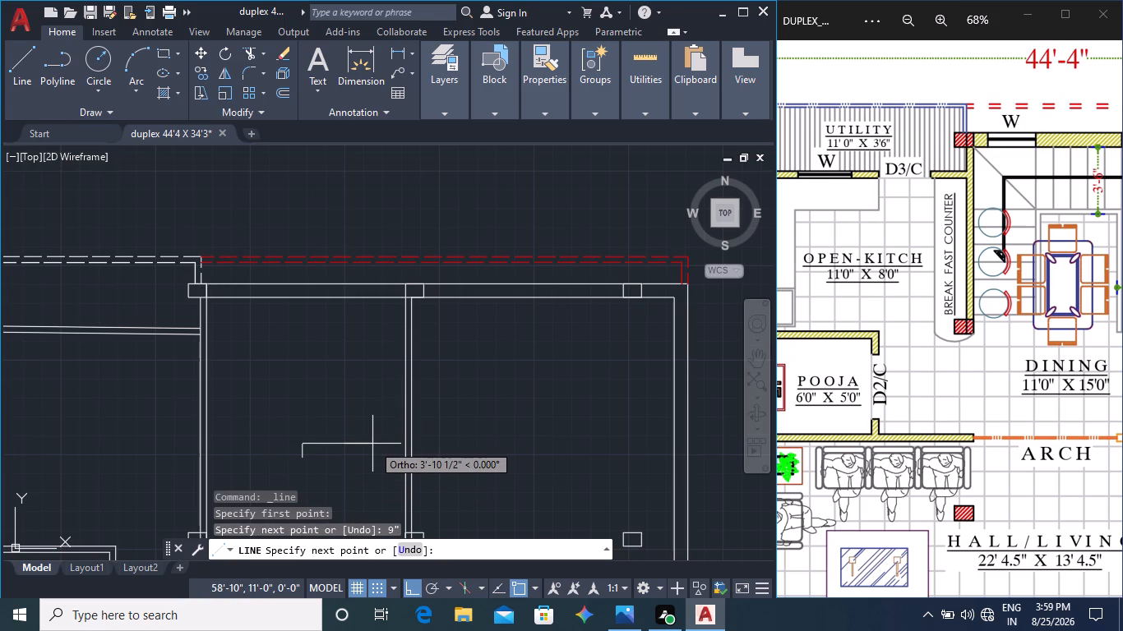
pyautogui.write("3'")
pyautogui.press('Return')
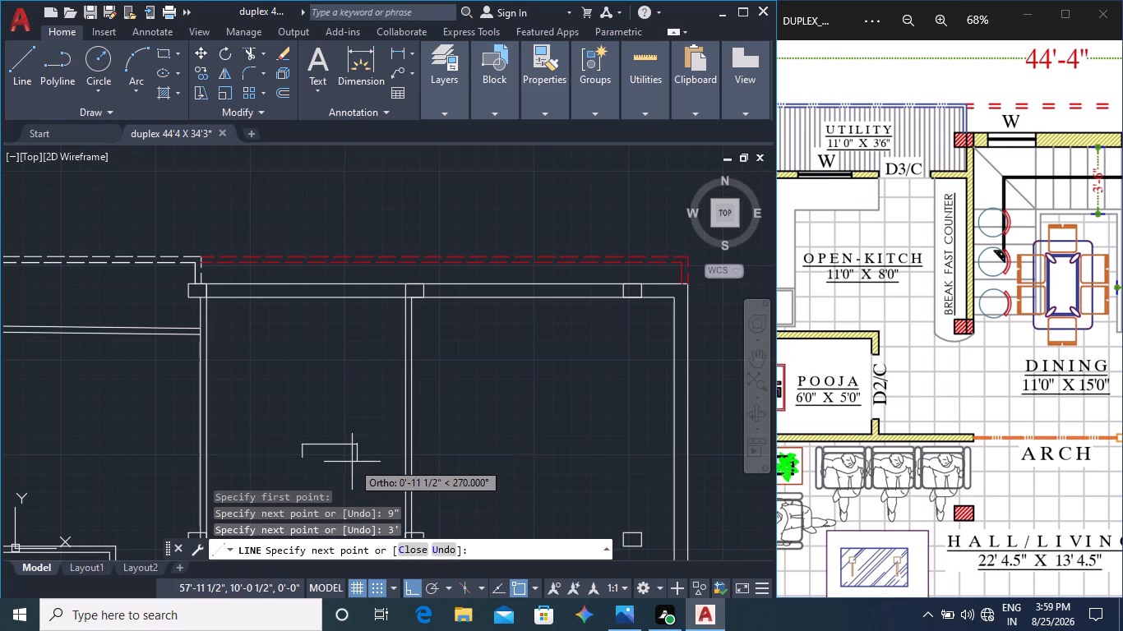
pyautogui.write('9"')
pyautogui.press('Return')
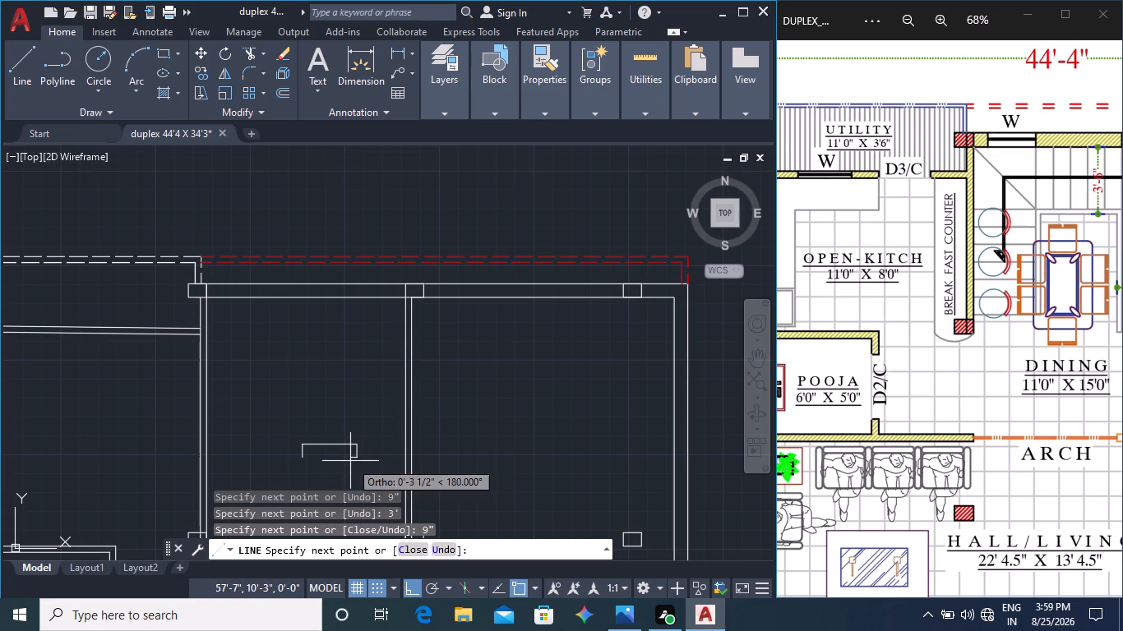
pyautogui.click(302, 458)
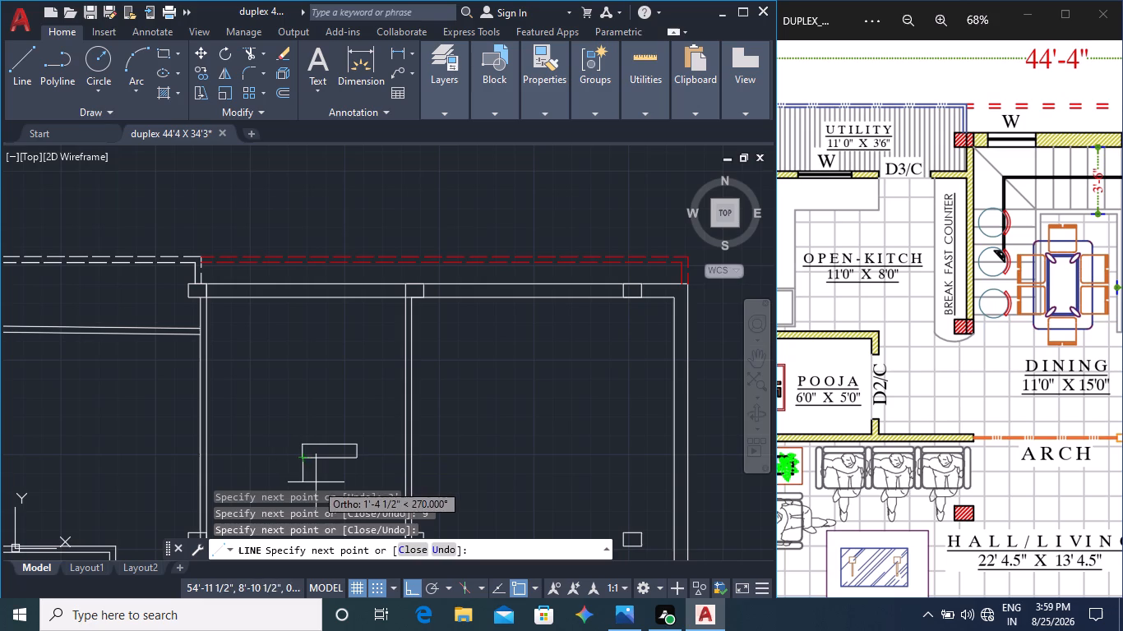
pyautogui.press('Escape')
# Join the window rectangle's four lines into a single polyline.
pyautogui.click(367, 472)
pyautogui.click(250, 415)
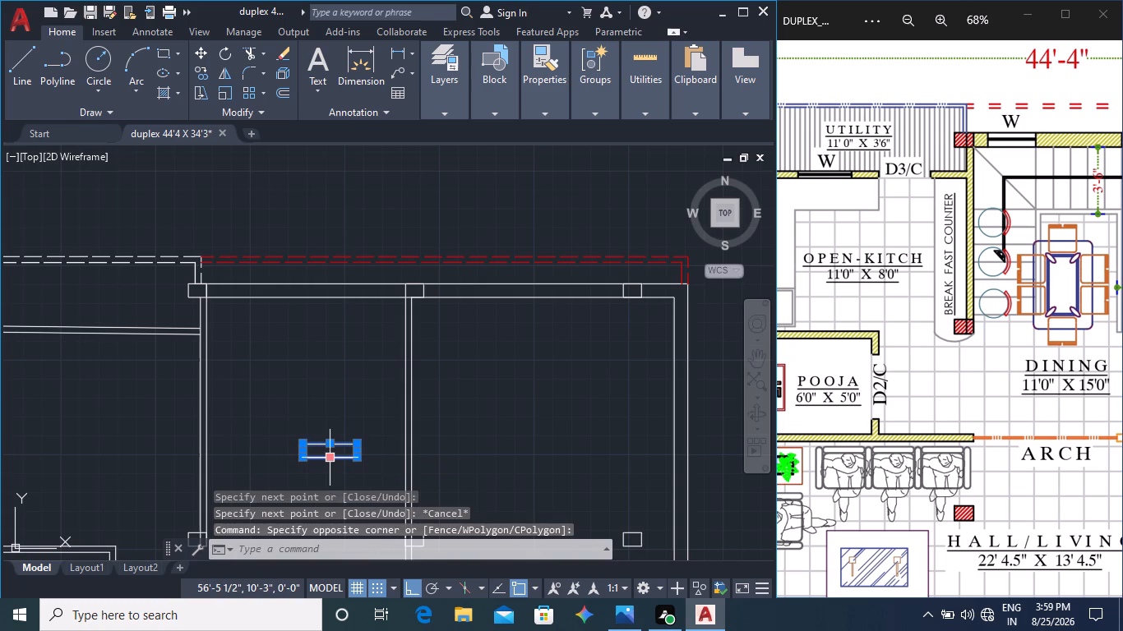
pyautogui.write('joi')
pyautogui.press('Return')
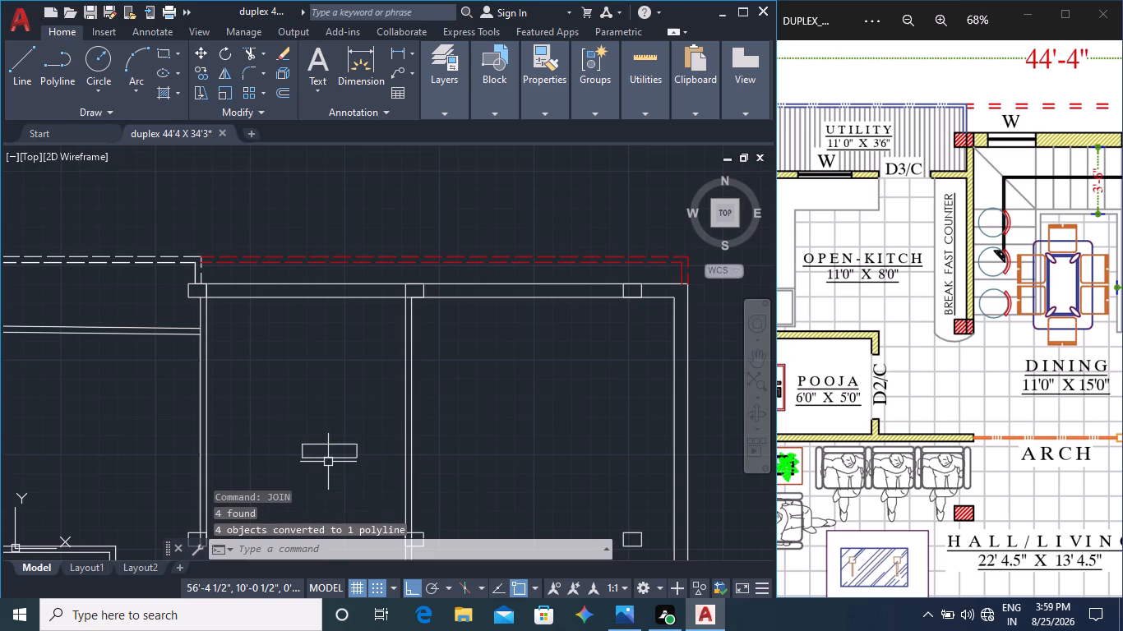
# Copy the window rectangle by its upper corner, with Ortho off, onto the dining area's upper wall near the master bedroom partition.
pyautogui.click(330, 457)
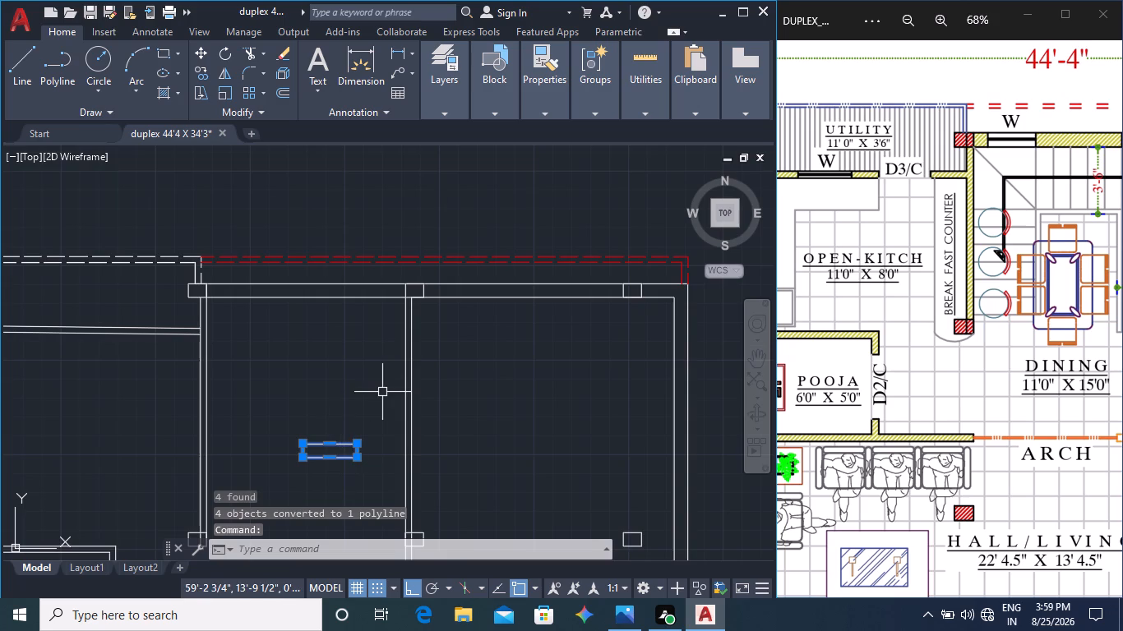
pyautogui.scroll(2, 388, 411)
pyautogui.moveTo(385, 436); pyautogui.dragTo(438, 310, button='middle')
pyautogui.scroll(-2, 437, 307)
pyautogui.moveTo(409, 319); pyautogui.dragTo(411, 352, button='middle')
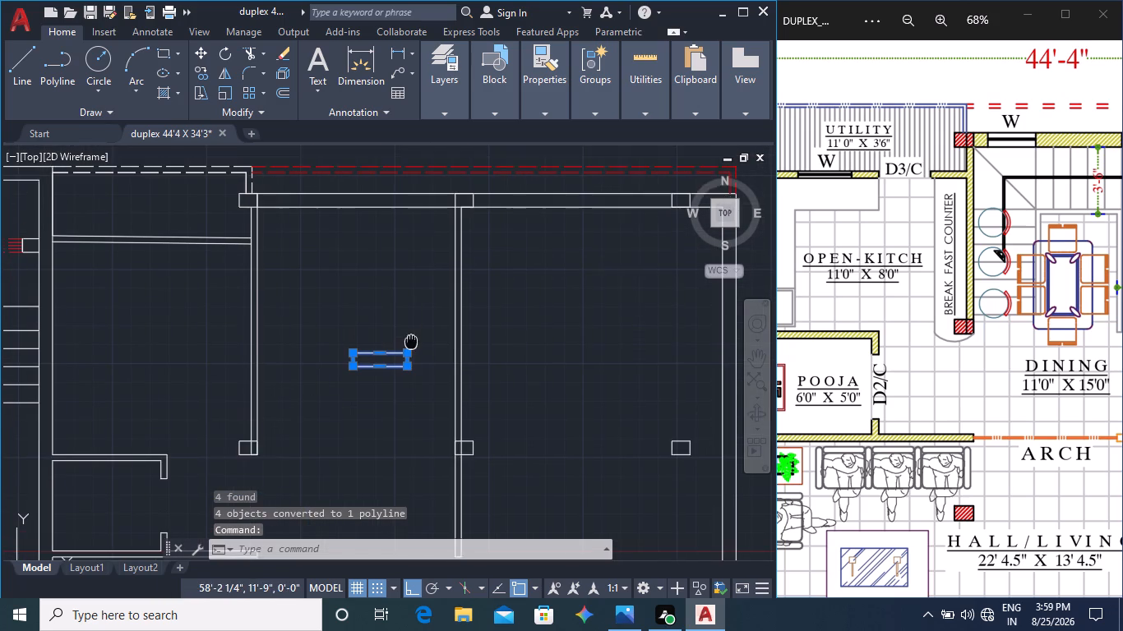
pyautogui.click(203, 67)
pyautogui.click(201, 75)
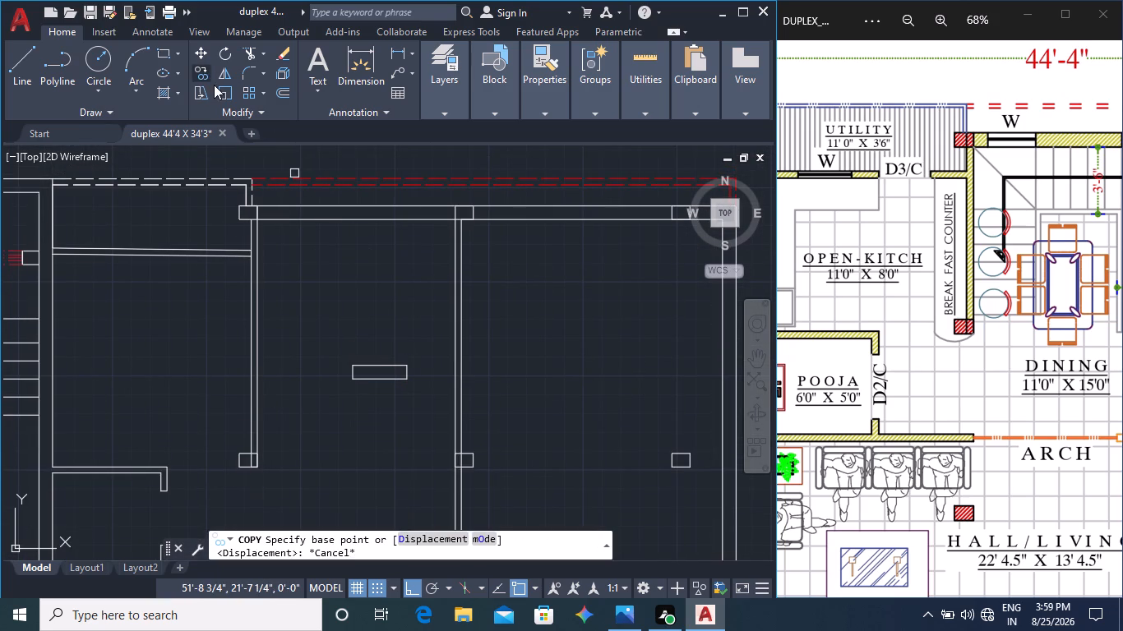
pyautogui.click(373, 366)
pyautogui.press('Return')
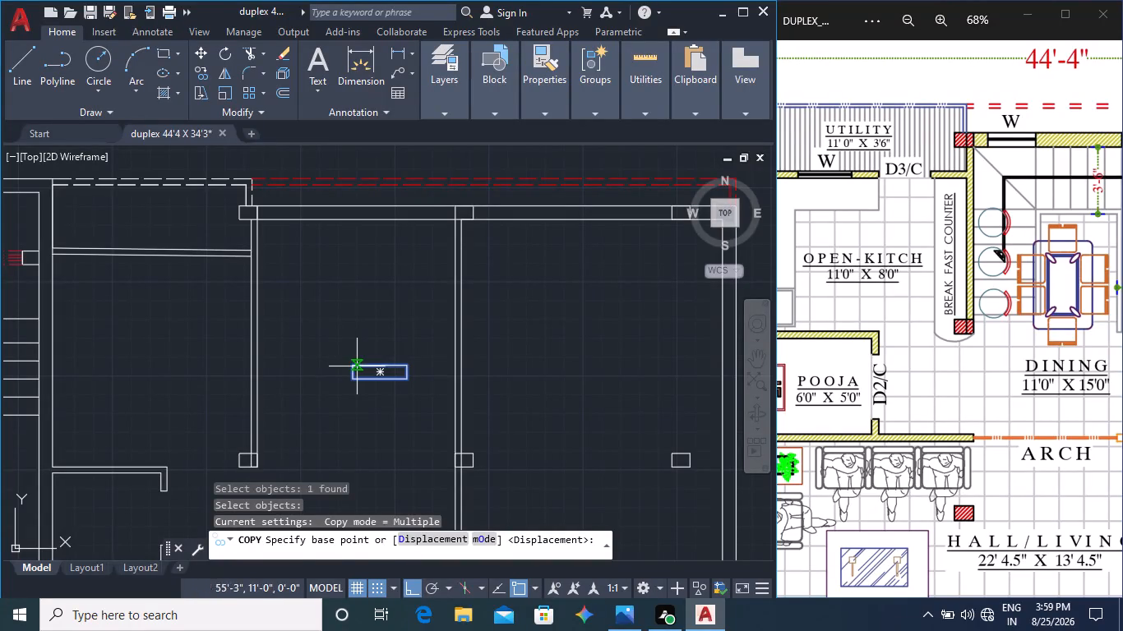
pyautogui.click(354, 367)
pyautogui.moveTo(381, 274); pyautogui.dragTo(373, 411, button='middle')
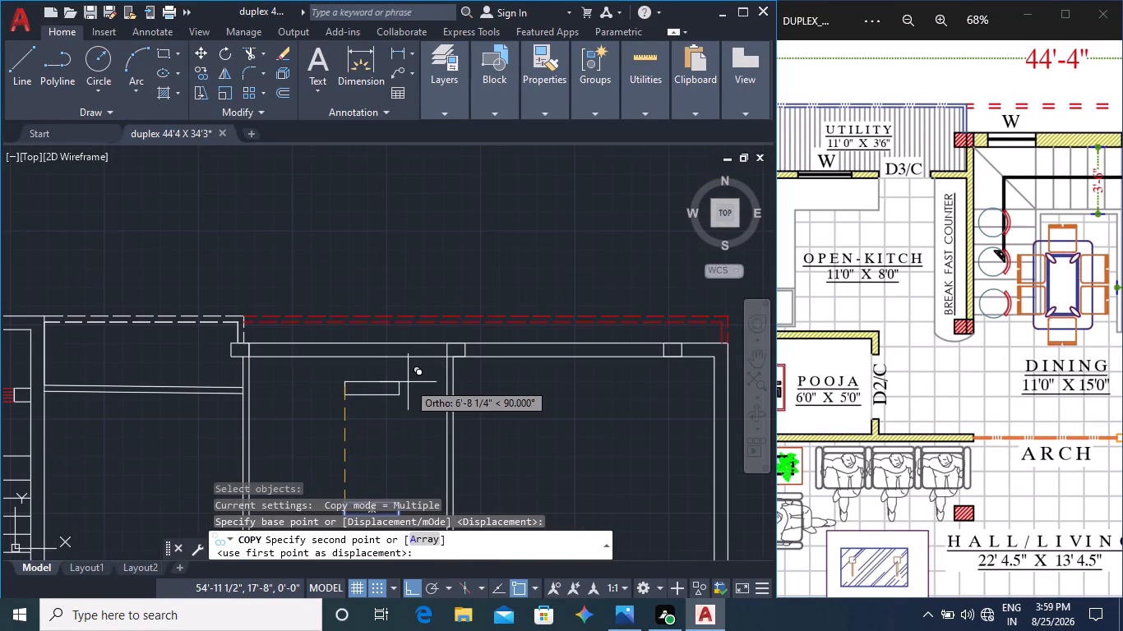
pyautogui.press('F8')
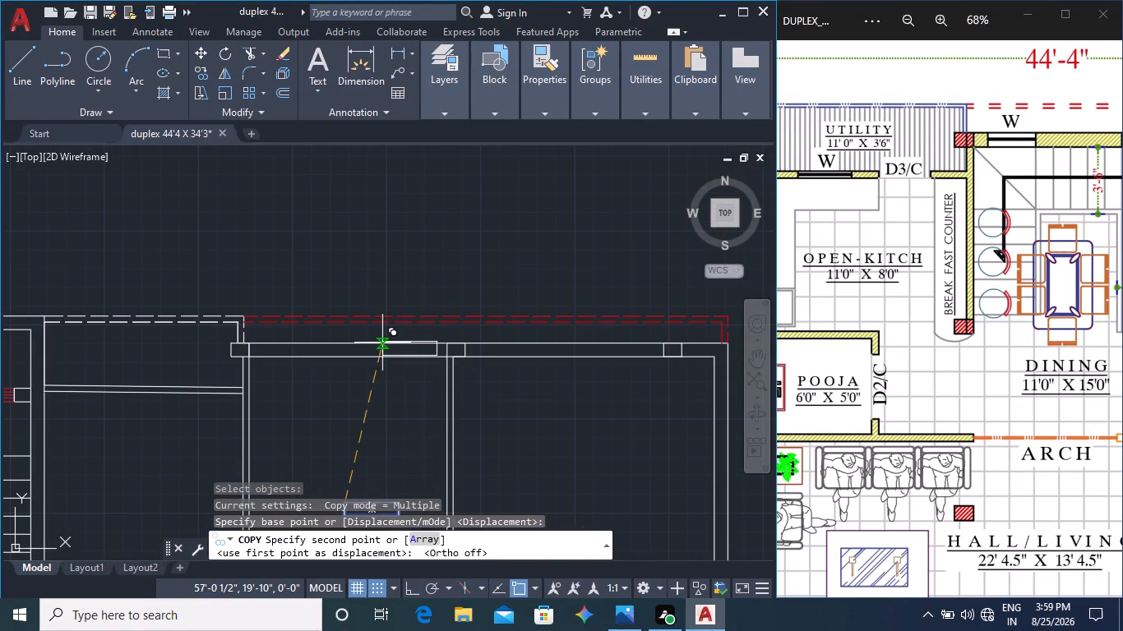
pyautogui.scroll(1, 370, 339)
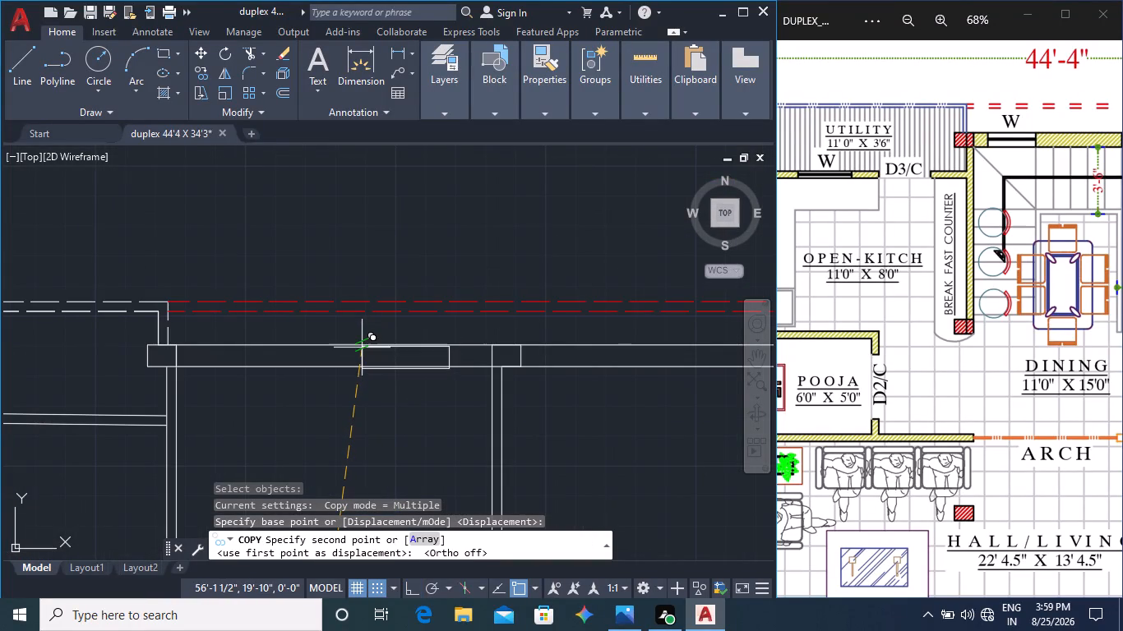
pyautogui.scroll(2, 363, 344)
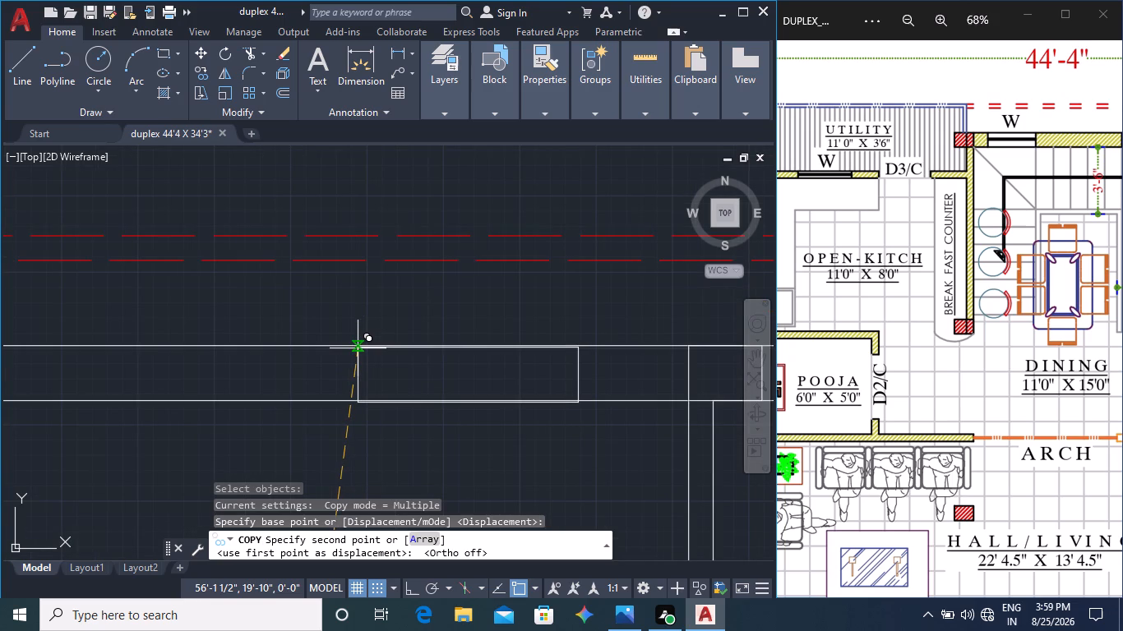
pyautogui.click(358, 348)
pyautogui.scroll(-1, 270, 371)
pyautogui.scroll(-2, 330, 423)
# Place a copy of the window rectangle by its upper corner on the pooja room's outer wall beside the staircase.
pyautogui.middleClick(884, 346)
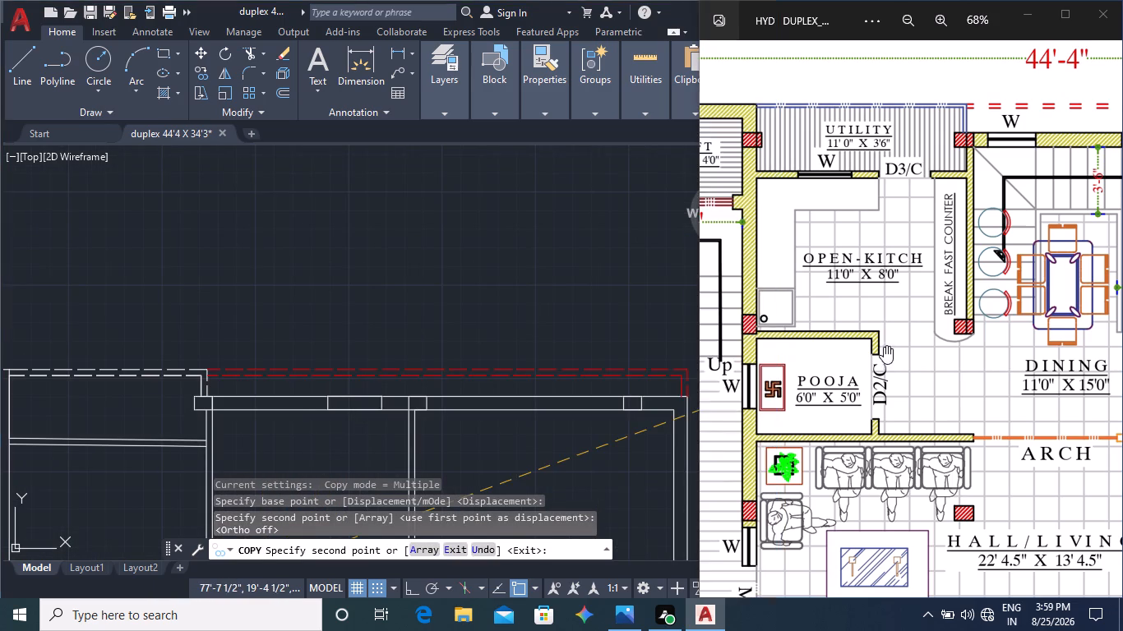
pyautogui.moveTo(830, 347); pyautogui.dragTo(963, 320, button='middle')
pyautogui.scroll(-1, 894, 316)
pyautogui.moveTo(910, 386); pyautogui.dragTo(896, 318, button='middle')
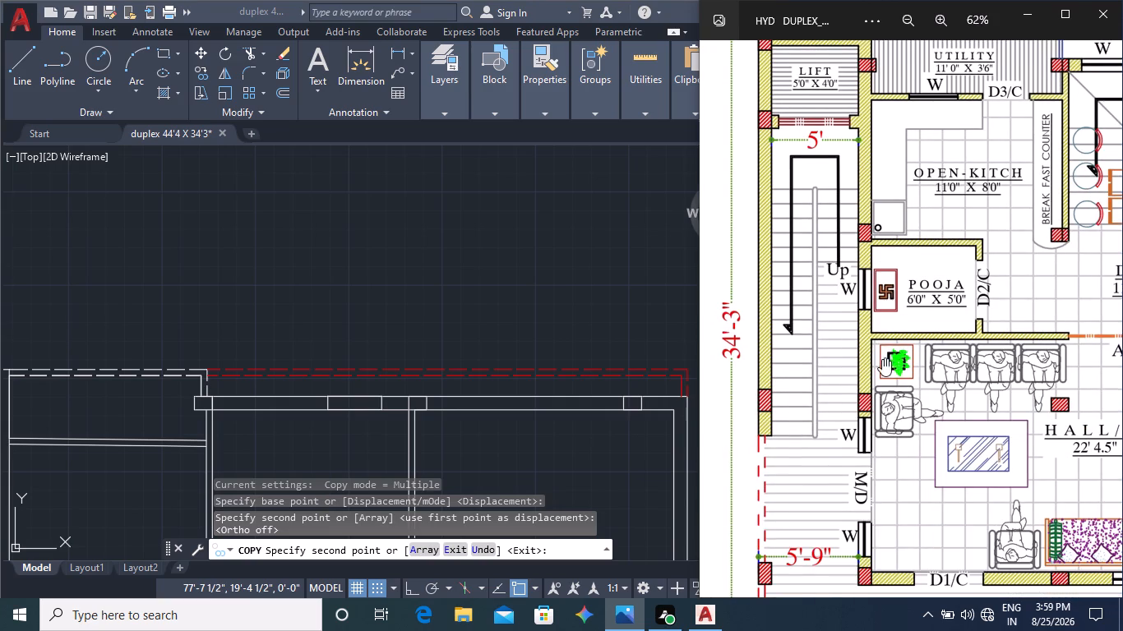
pyautogui.moveTo(882, 361); pyautogui.dragTo(871, 309, button='middle')
pyautogui.middleClick(855, 383)
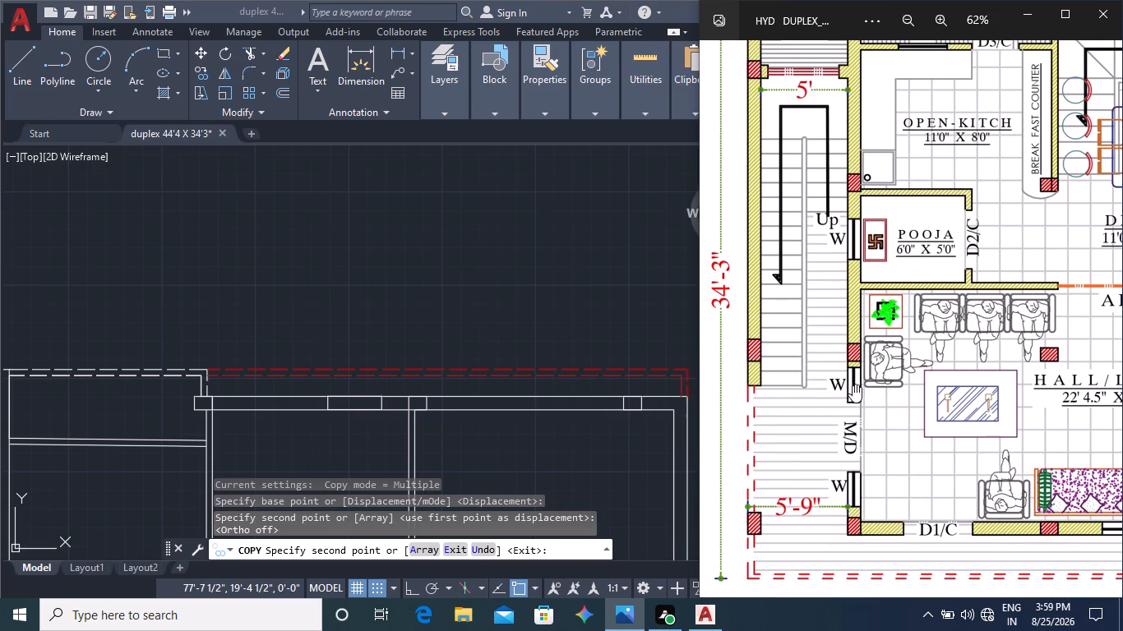
pyautogui.middleClick(479, 444)
pyautogui.moveTo(487, 449); pyautogui.dragTo(497, 345, button='middle')
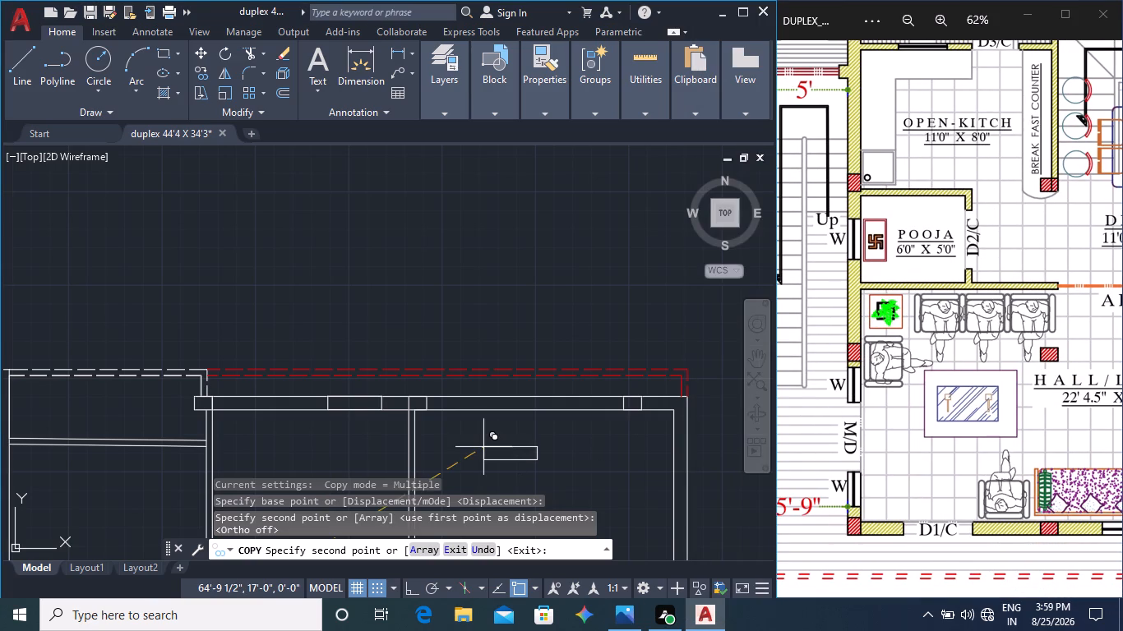
pyautogui.moveTo(499, 417); pyautogui.dragTo(533, 296, button='middle')
pyautogui.moveTo(513, 389); pyautogui.dragTo(564, 307, button='middle')
pyautogui.moveTo(330, 362); pyautogui.dragTo(455, 385, button='middle')
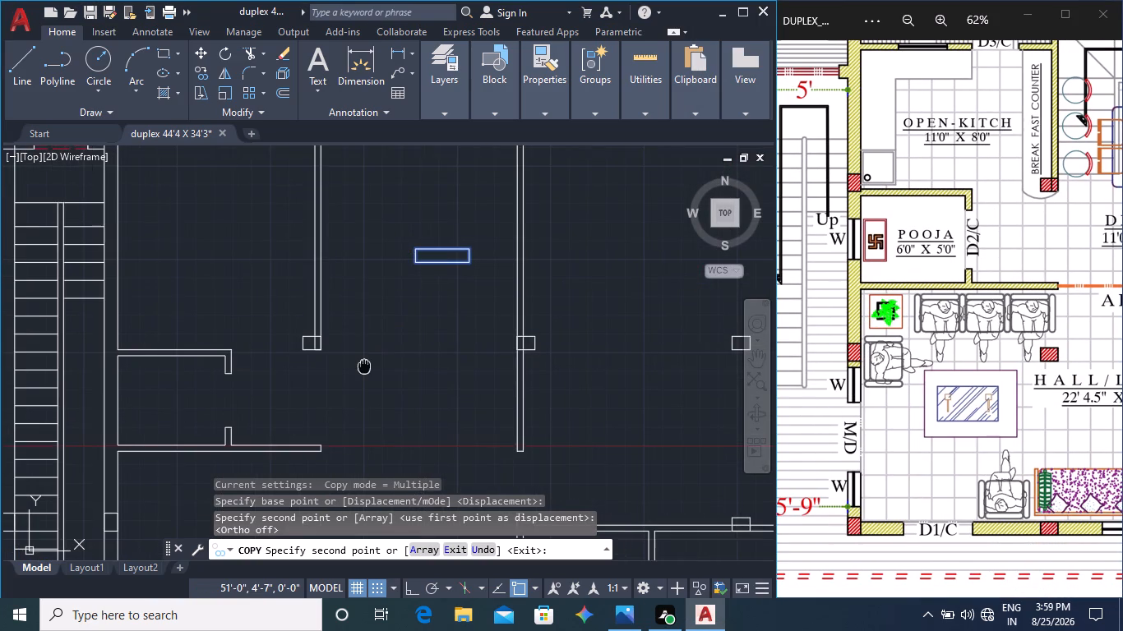
pyautogui.moveTo(243, 309); pyautogui.dragTo(254, 394, button='middle')
pyautogui.moveTo(310, 395); pyautogui.dragTo(333, 279, button='middle')
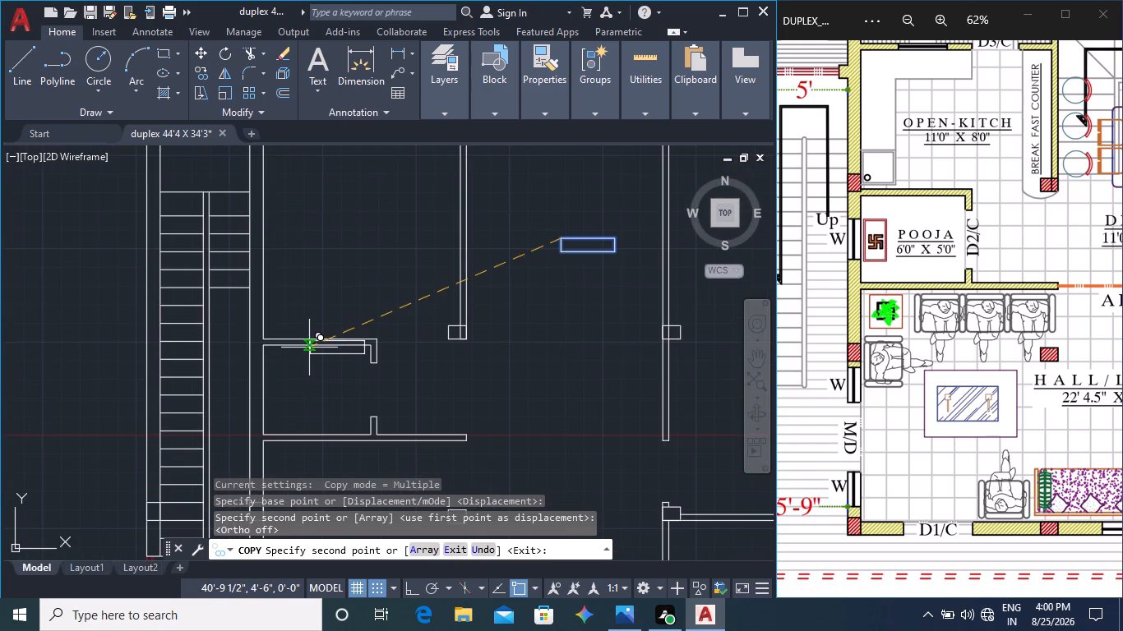
pyautogui.scroll(3, 252, 415)
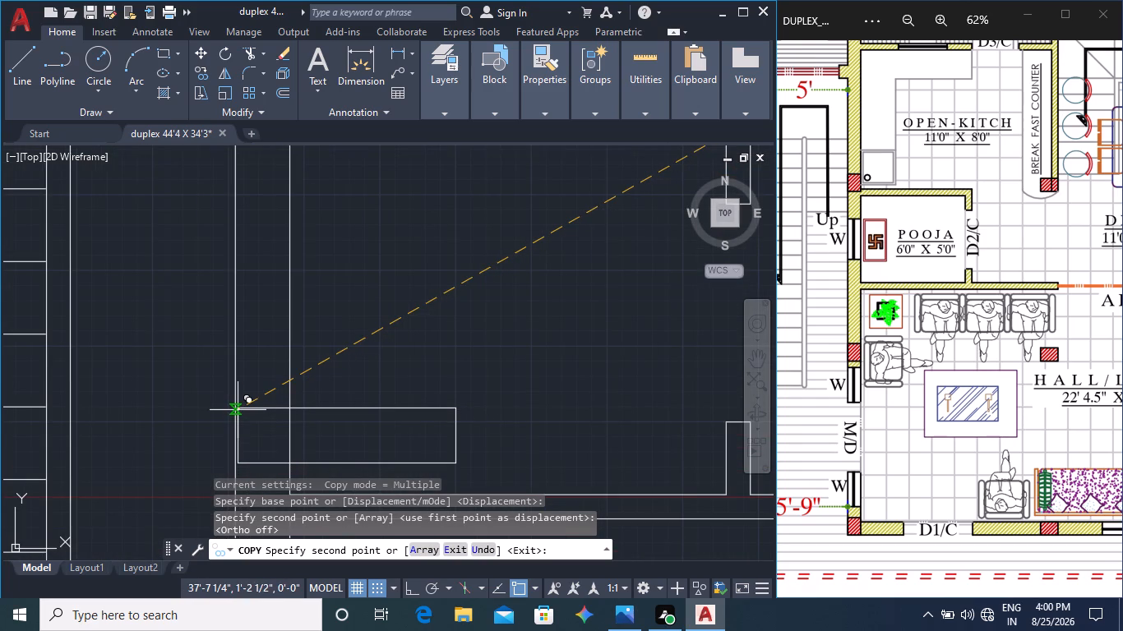
pyautogui.click(238, 408)
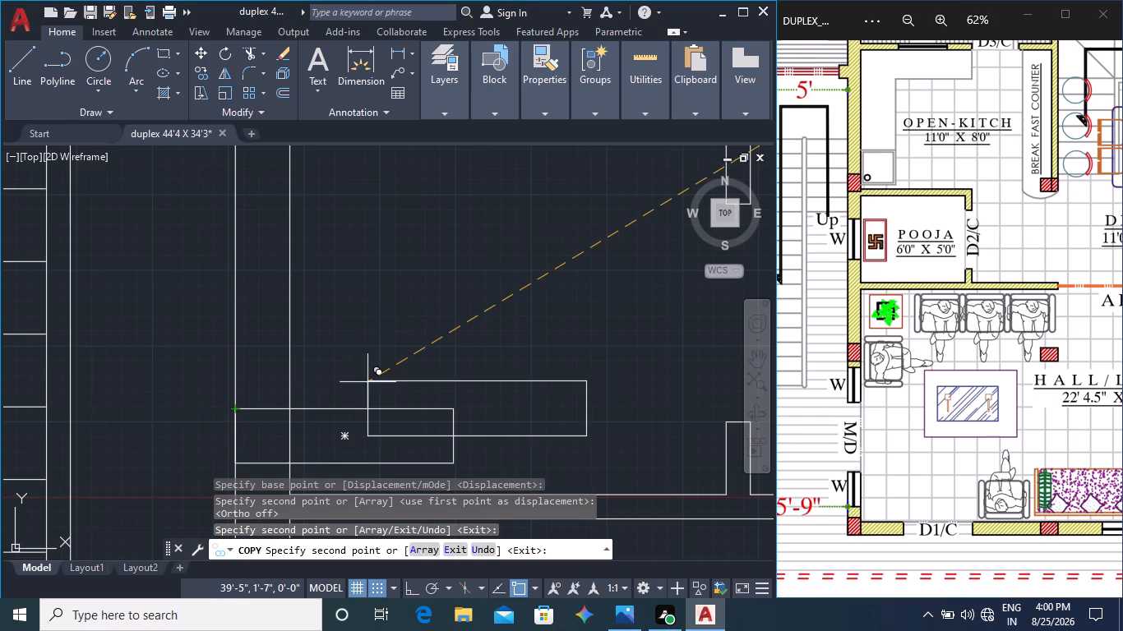
# Place another window rectangle copy in the dining area's upper wall, near the column at the utility end.
pyautogui.moveTo(523, 394); pyautogui.dragTo(211, 335, button='middle')
pyautogui.scroll(-3, 343, 347)
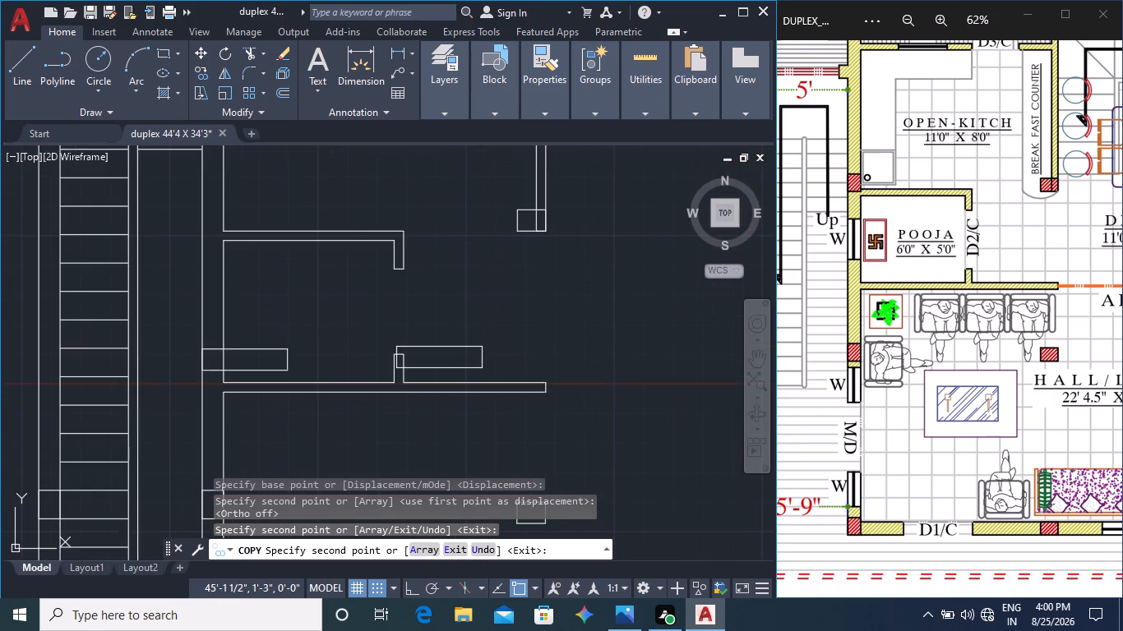
pyautogui.middleClick(932, 410)
pyautogui.moveTo(843, 411); pyautogui.dragTo(920, 409, button='middle')
pyautogui.scroll(-1, 917, 448)
pyautogui.moveTo(938, 463); pyautogui.dragTo(869, 444, button='middle')
pyautogui.moveTo(899, 437); pyautogui.dragTo(853, 454, button='middle')
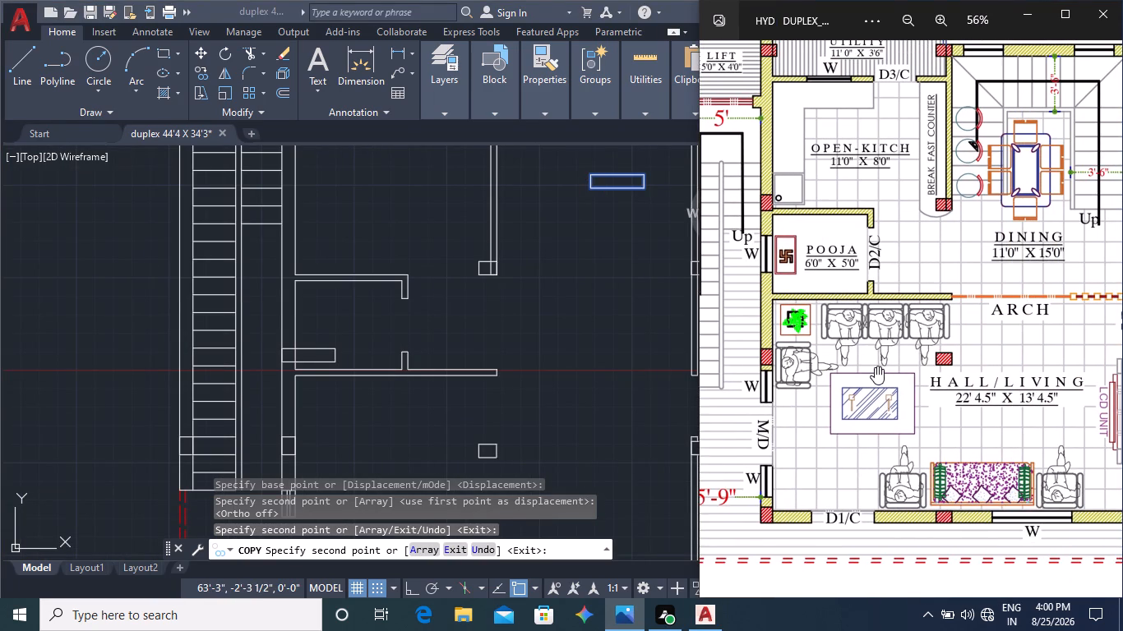
pyautogui.moveTo(859, 380); pyautogui.dragTo(820, 416, button='middle')
pyautogui.moveTo(886, 433); pyautogui.dragTo(863, 427, button='middle')
pyautogui.moveTo(871, 376); pyautogui.dragTo(867, 467, button='middle')
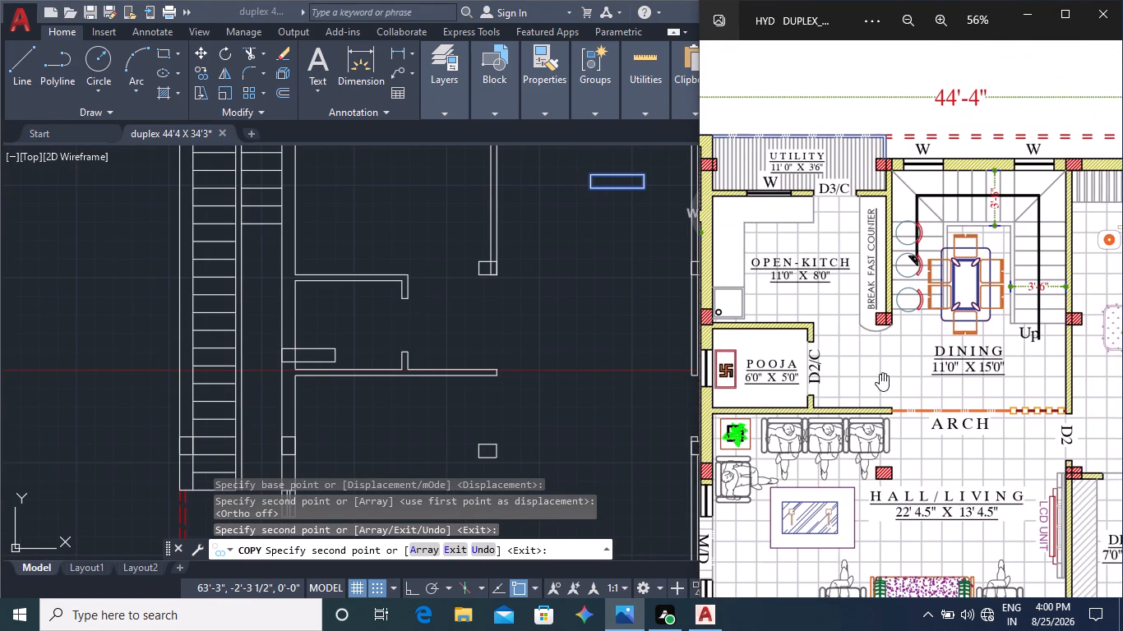
pyautogui.middleClick(545, 340)
pyautogui.moveTo(533, 282); pyautogui.dragTo(500, 474, button='middle')
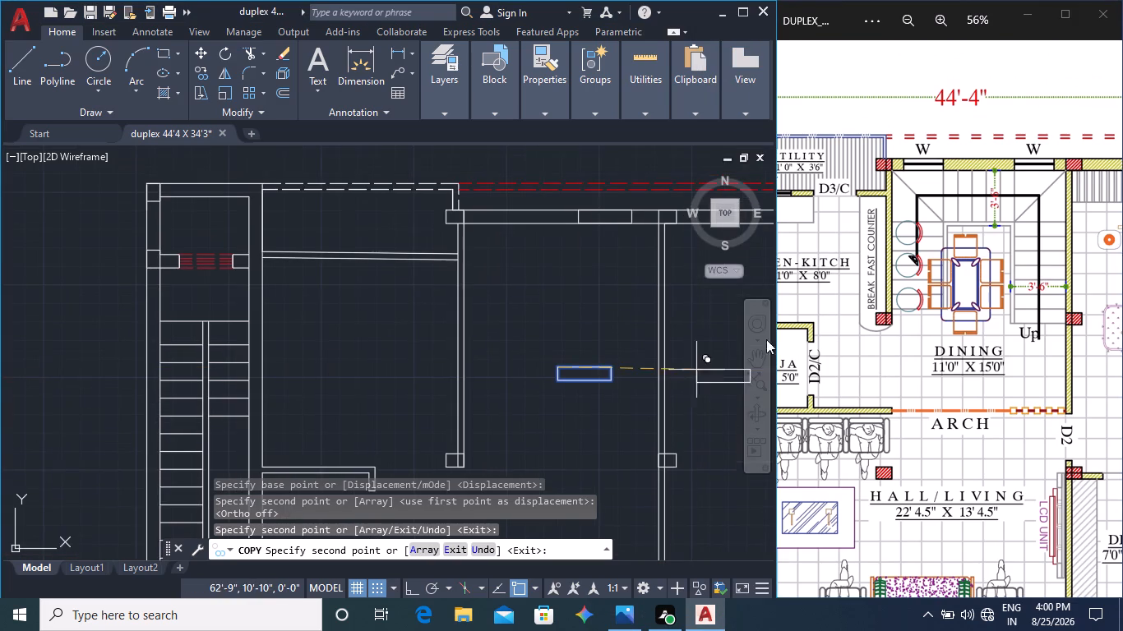
pyautogui.middleClick(793, 313)
pyautogui.moveTo(825, 289); pyautogui.dragTo(791, 386, button='middle')
pyautogui.middleClick(455, 314)
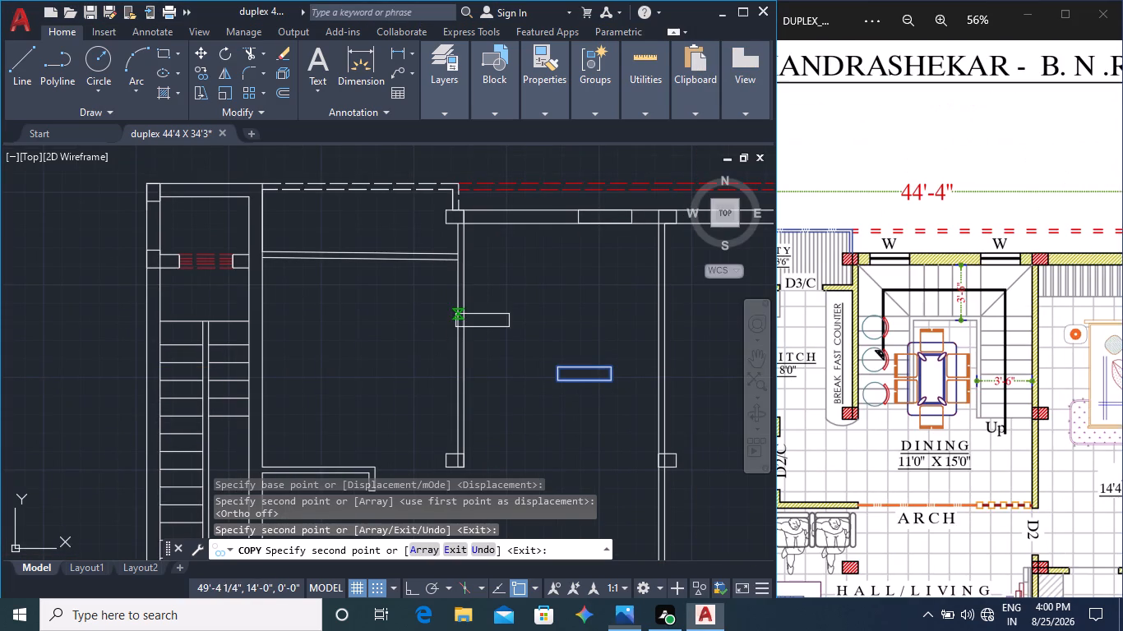
pyautogui.moveTo(501, 242); pyautogui.dragTo(470, 339, button='middle')
pyautogui.scroll(1, 463, 292)
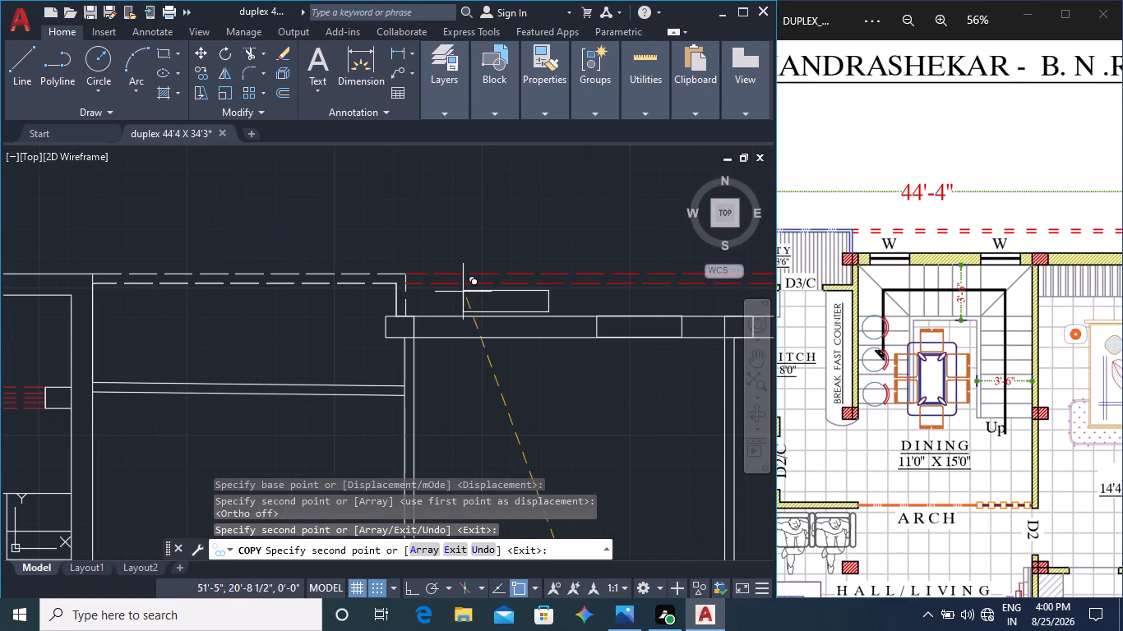
pyautogui.scroll(1, 445, 320)
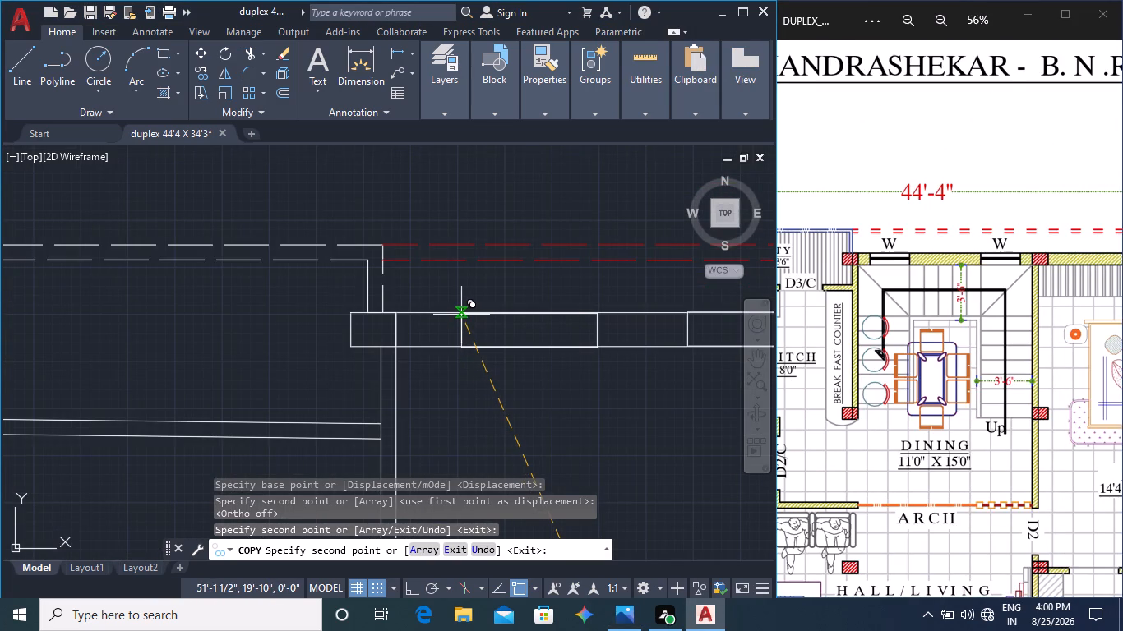
pyautogui.click(463, 312)
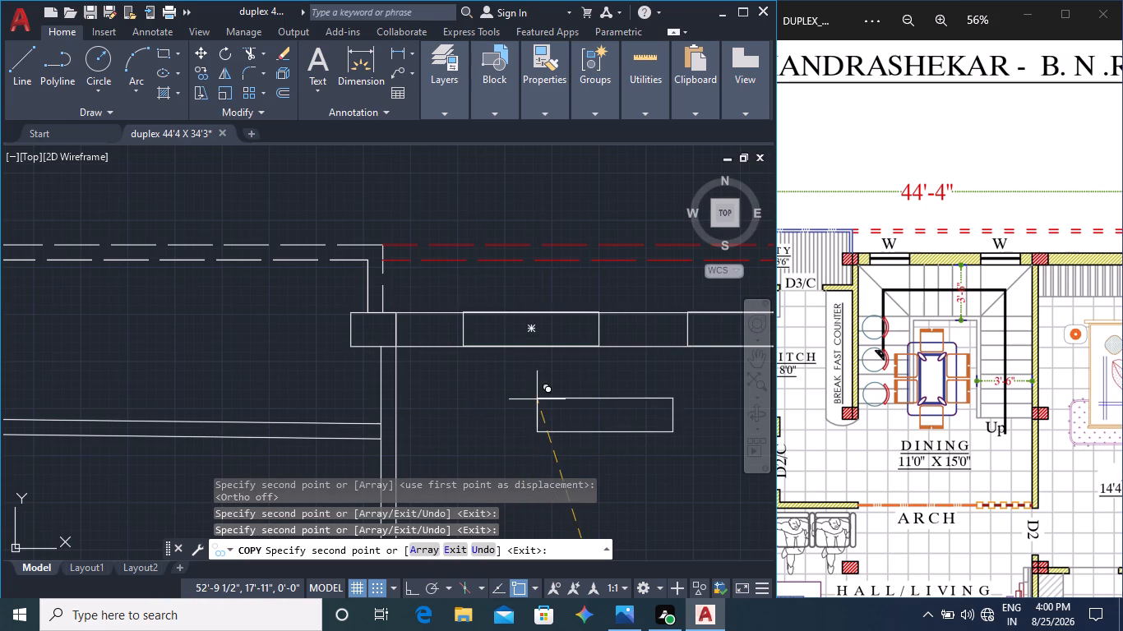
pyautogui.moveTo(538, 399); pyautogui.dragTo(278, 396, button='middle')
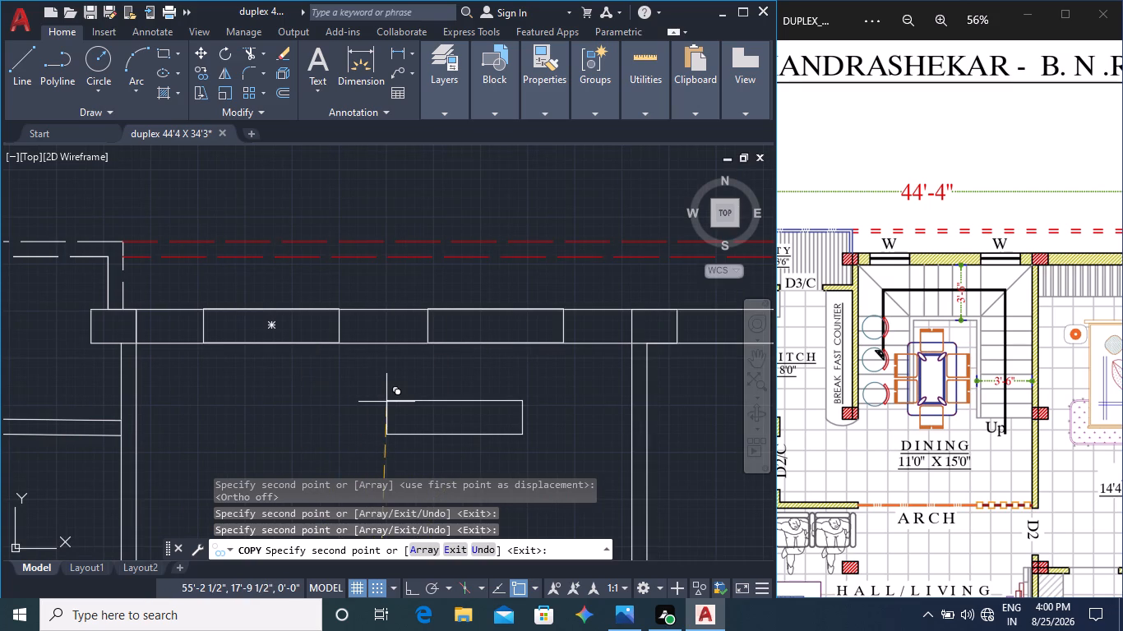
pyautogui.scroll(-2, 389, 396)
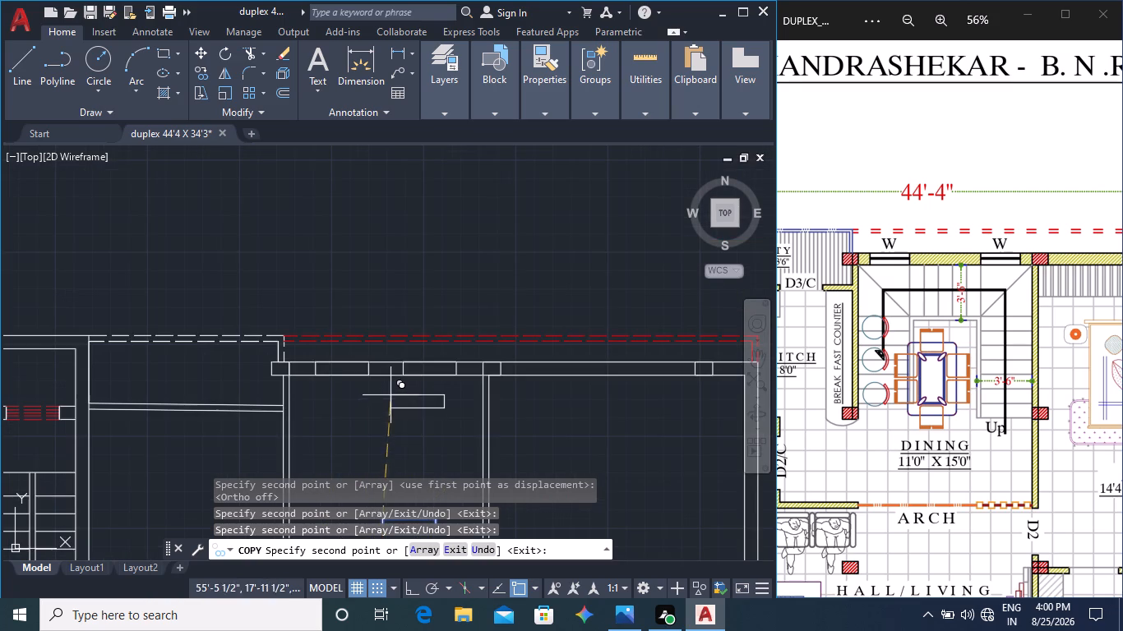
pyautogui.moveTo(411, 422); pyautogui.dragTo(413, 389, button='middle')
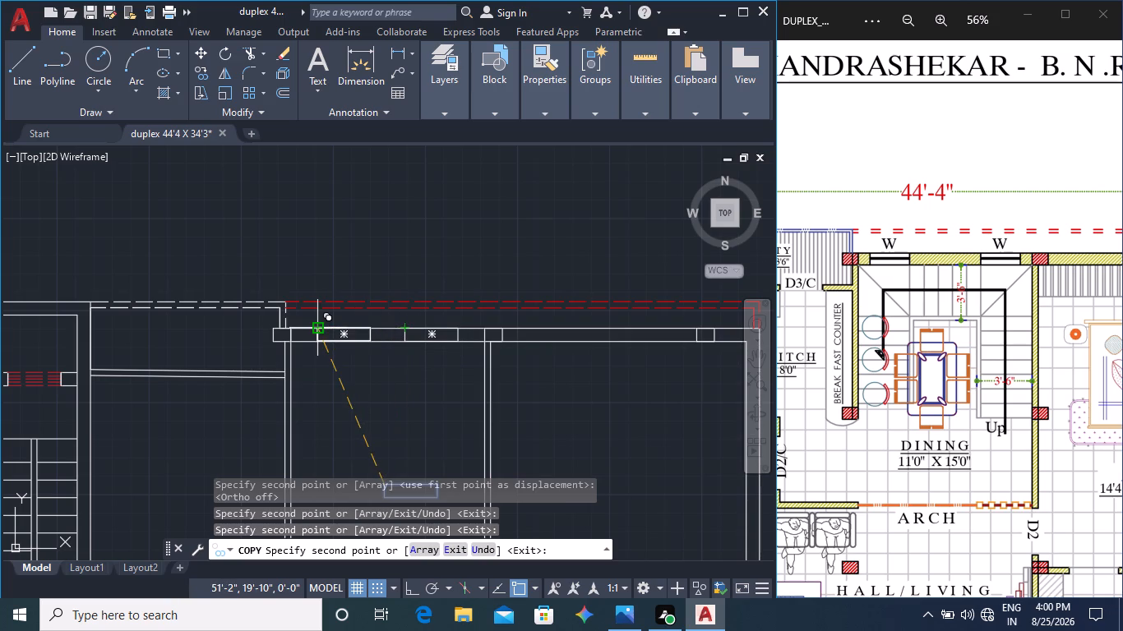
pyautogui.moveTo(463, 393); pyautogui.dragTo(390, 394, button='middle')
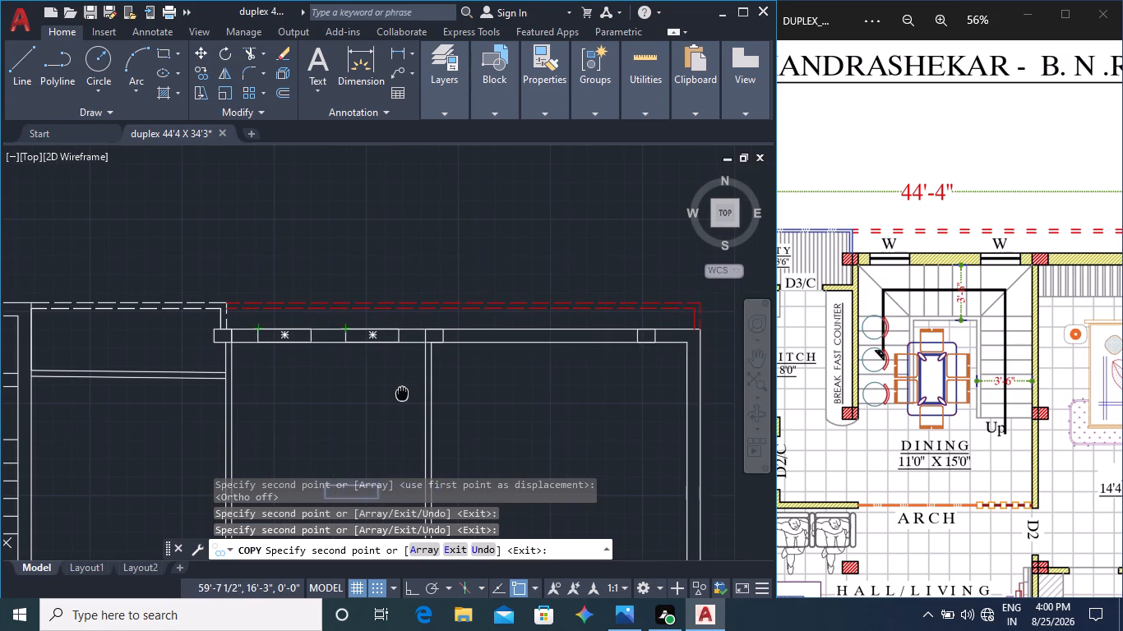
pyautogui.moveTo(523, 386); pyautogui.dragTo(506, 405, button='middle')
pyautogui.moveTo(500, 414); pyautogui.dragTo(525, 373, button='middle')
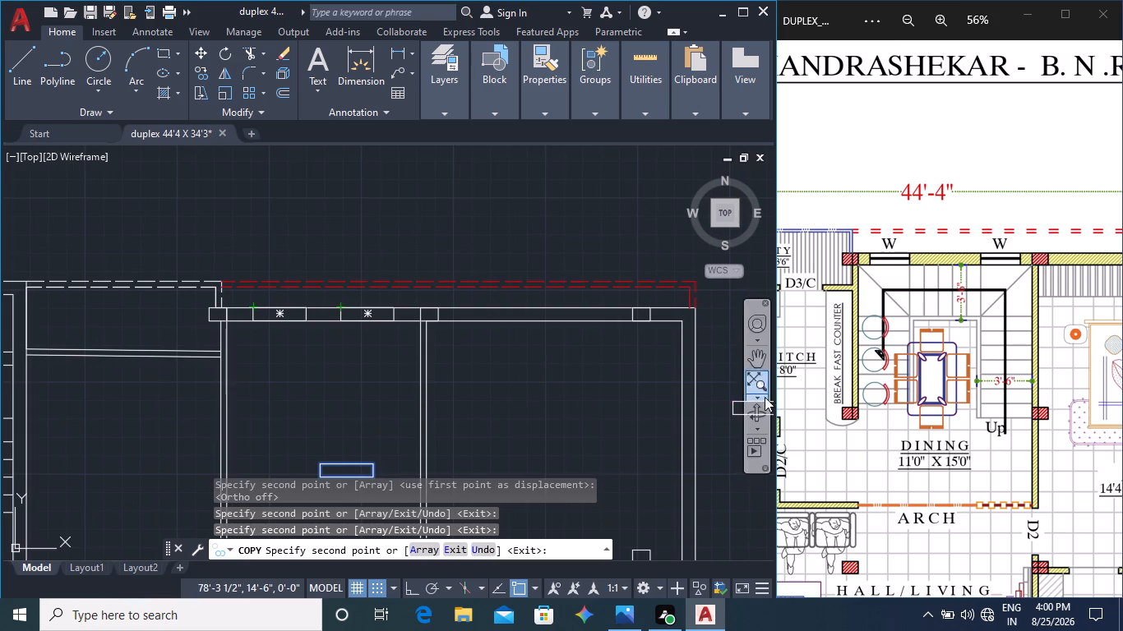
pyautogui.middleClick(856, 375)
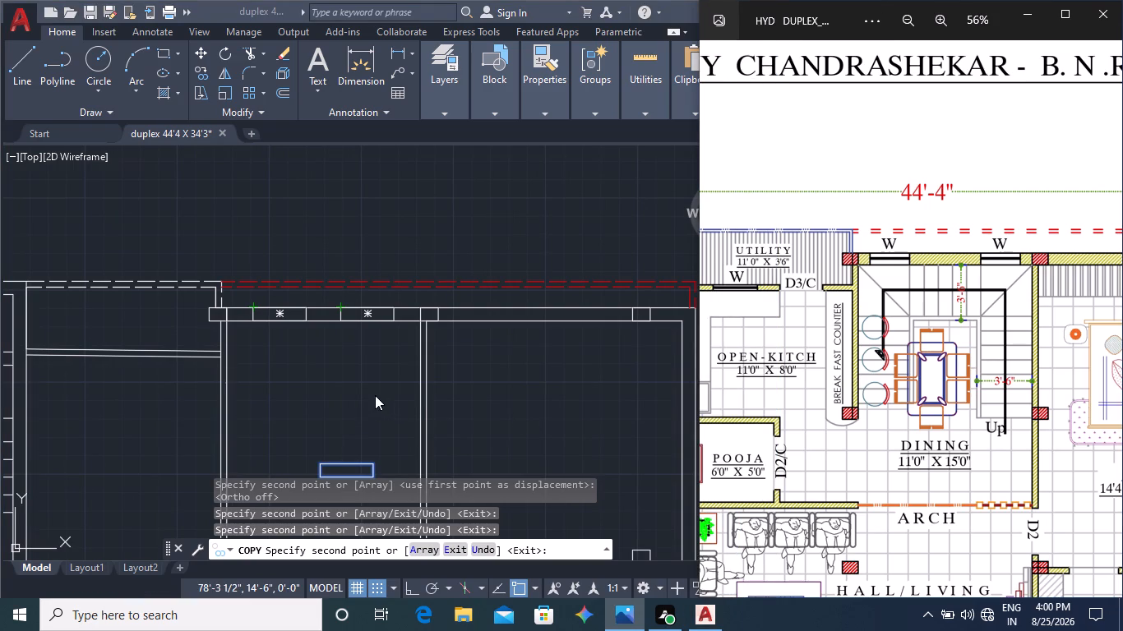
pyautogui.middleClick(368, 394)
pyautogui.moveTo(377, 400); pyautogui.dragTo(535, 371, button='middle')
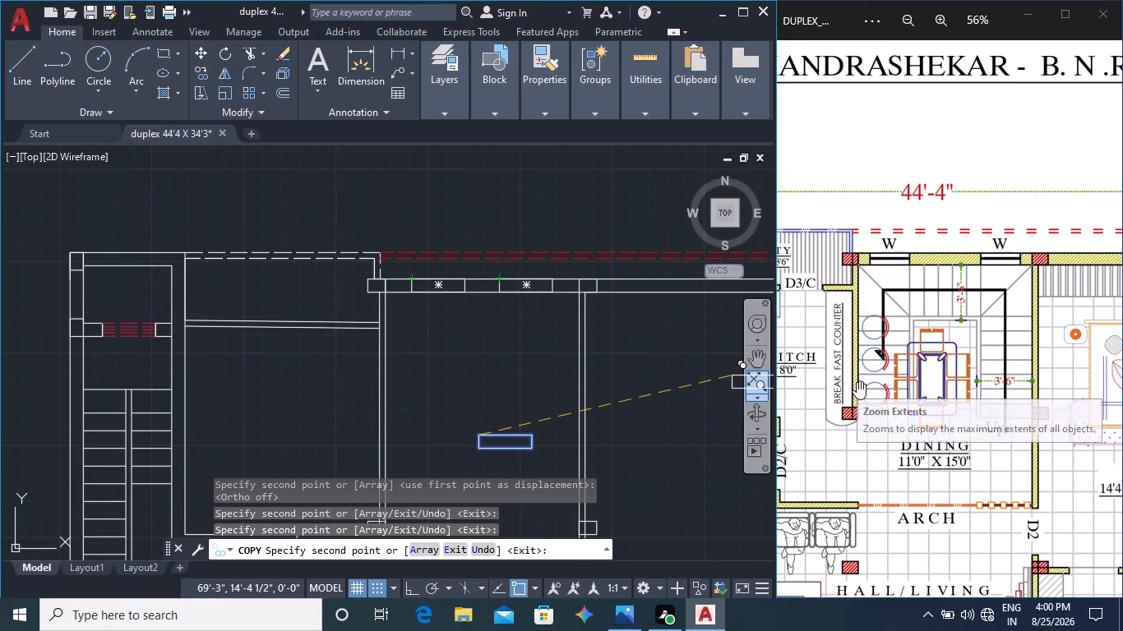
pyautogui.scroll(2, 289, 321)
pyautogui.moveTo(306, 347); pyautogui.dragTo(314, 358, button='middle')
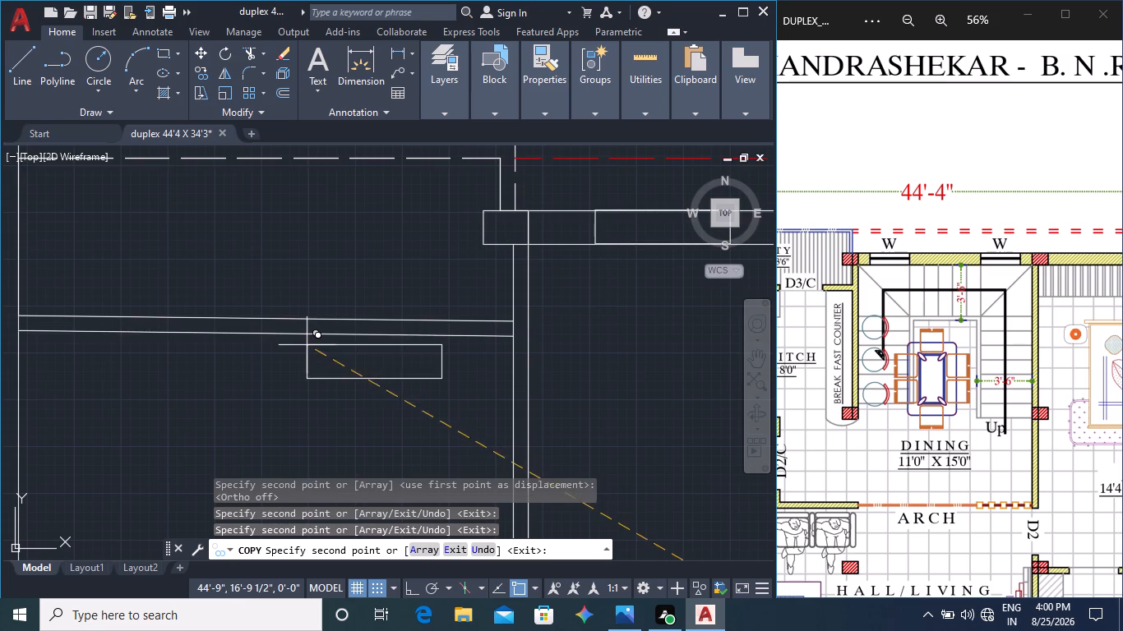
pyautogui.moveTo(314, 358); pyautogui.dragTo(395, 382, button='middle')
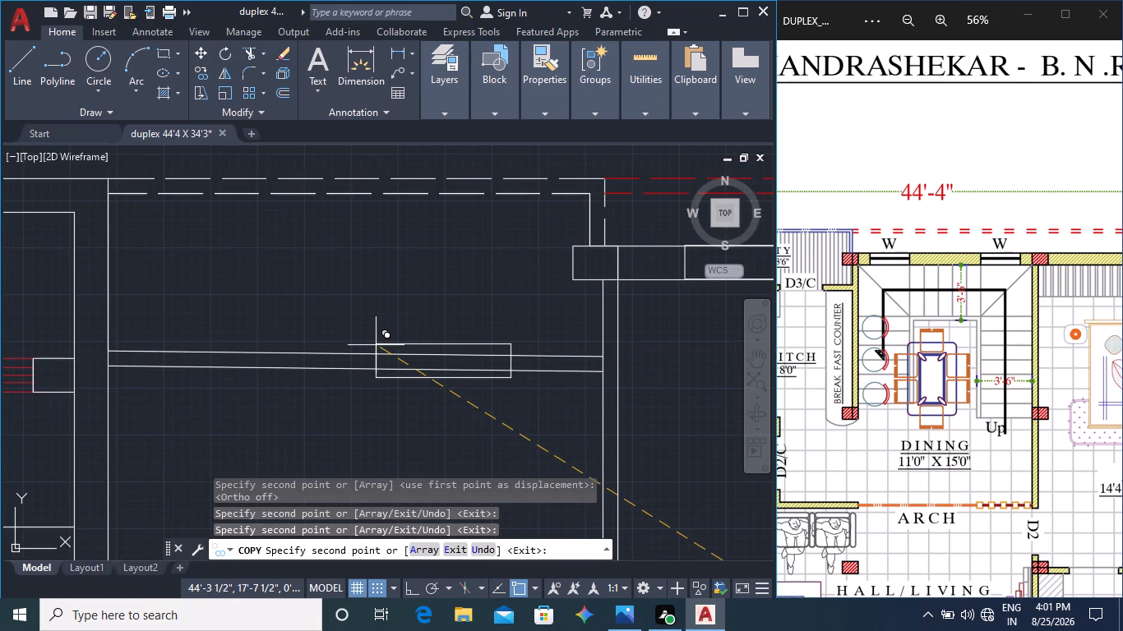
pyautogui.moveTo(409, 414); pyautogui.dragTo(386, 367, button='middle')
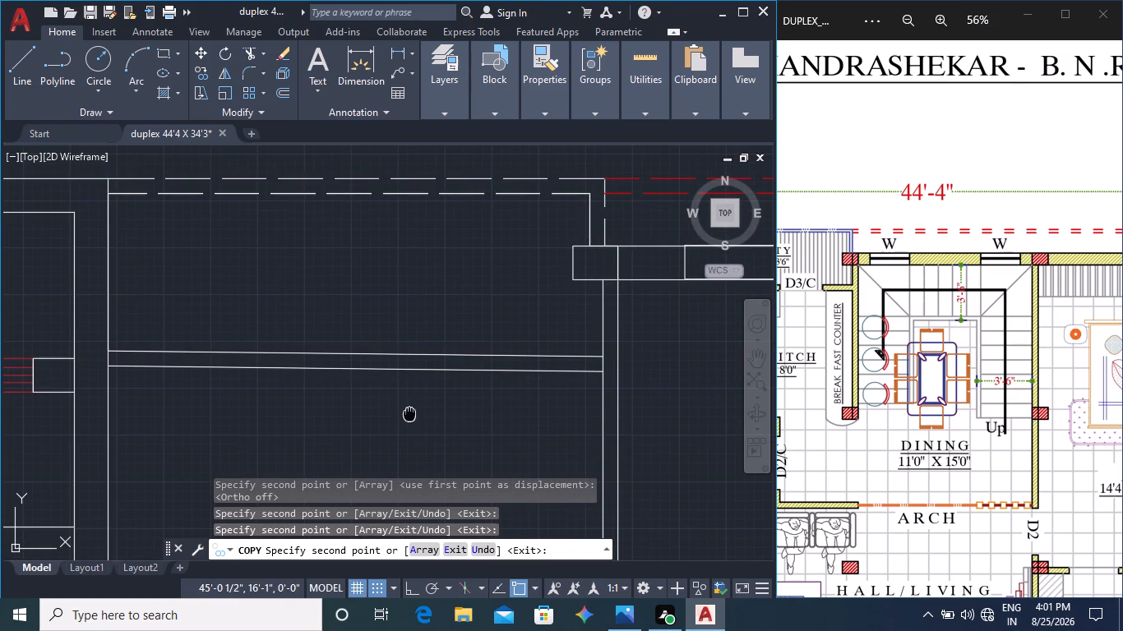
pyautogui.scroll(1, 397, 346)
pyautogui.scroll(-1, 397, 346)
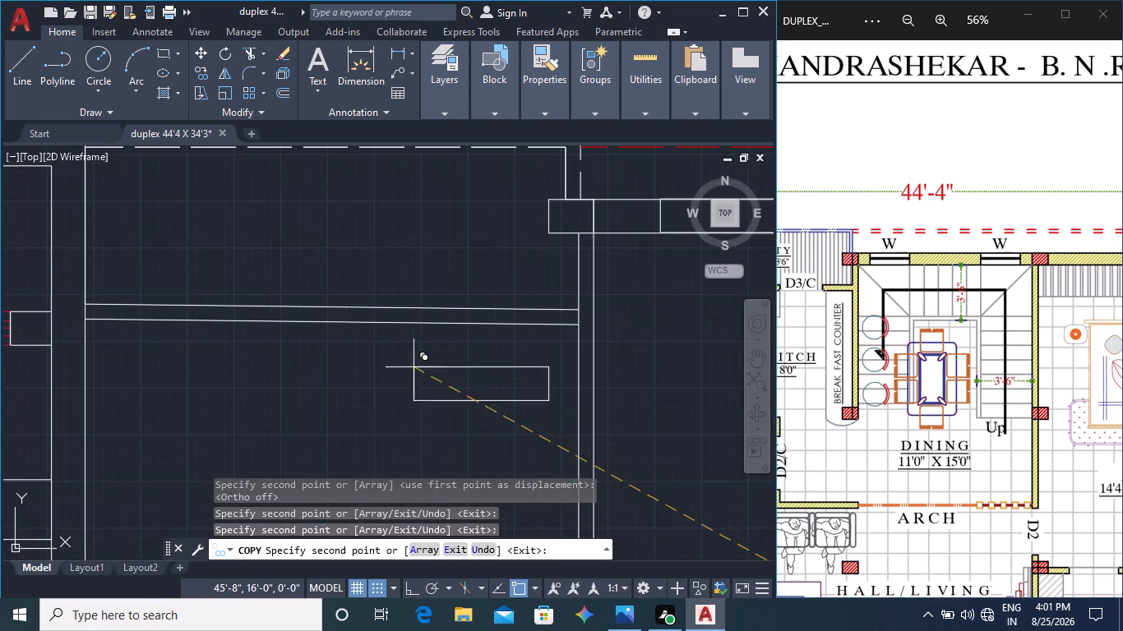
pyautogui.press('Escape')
# Delete the two slanted wall lines between the utility and the open kitchen.
pyautogui.click(444, 388)
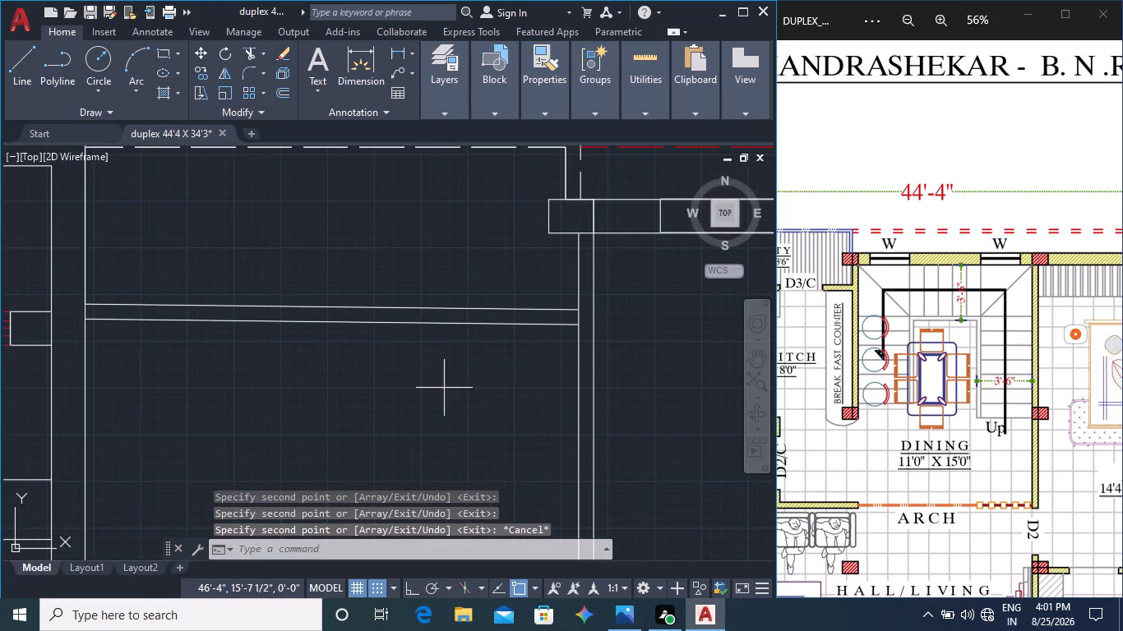
pyautogui.click(386, 248)
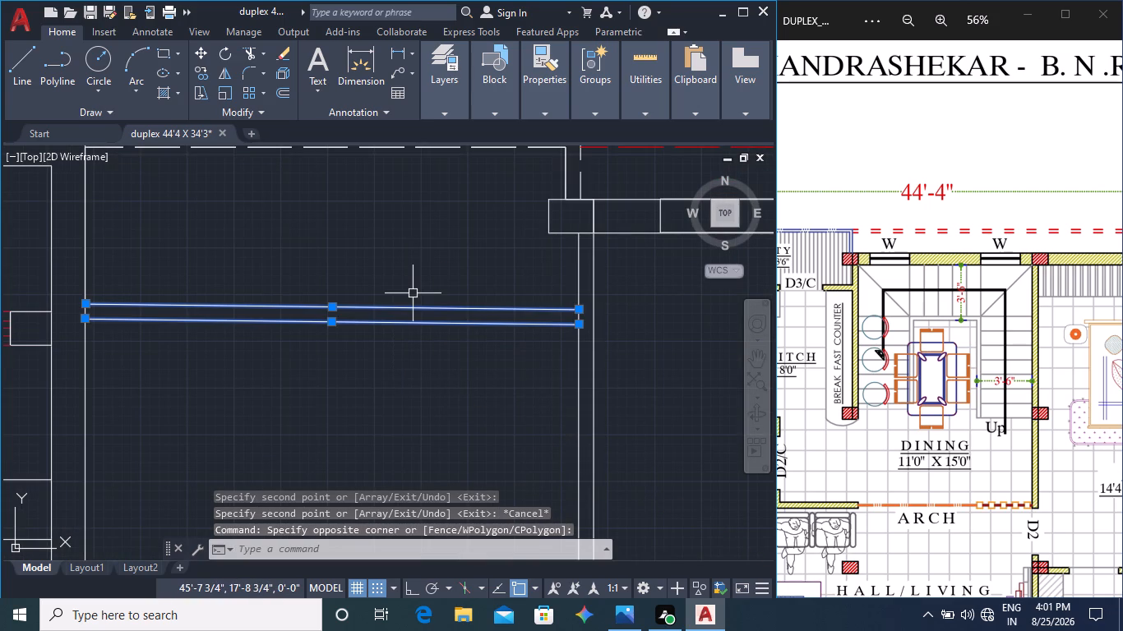
pyautogui.press('Delete')
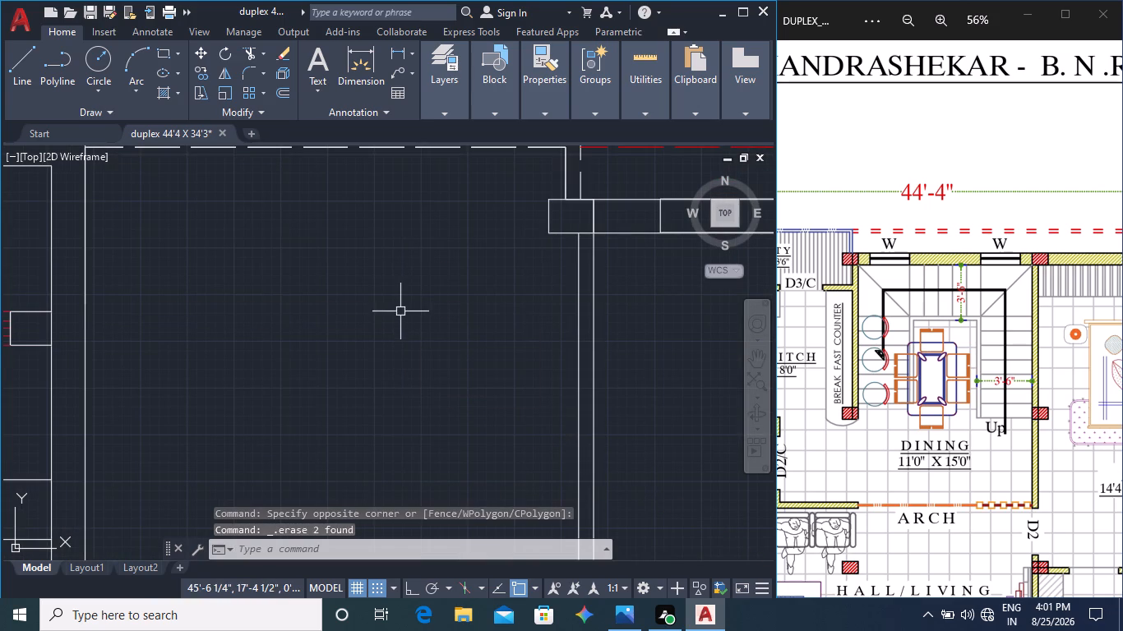
# With Ortho on, draw a horizontal line across to the dining wall, starting 3'6" below the utility's inner upper-left corner using tracking.
pyautogui.click(27, 83)
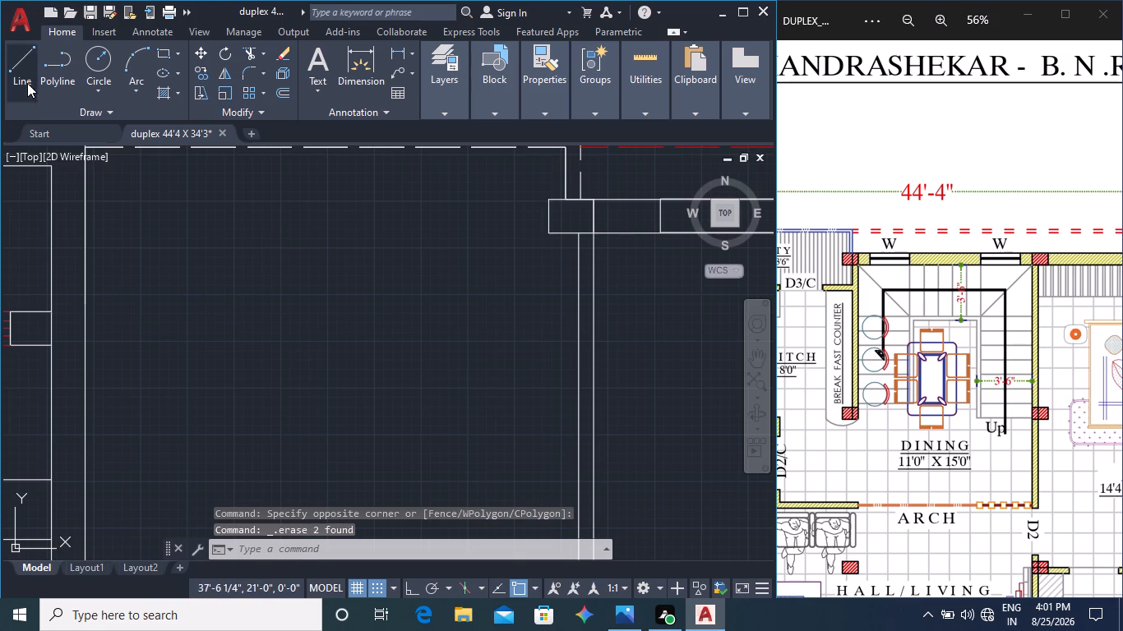
pyautogui.moveTo(190, 326); pyautogui.dragTo(293, 408, button='middle')
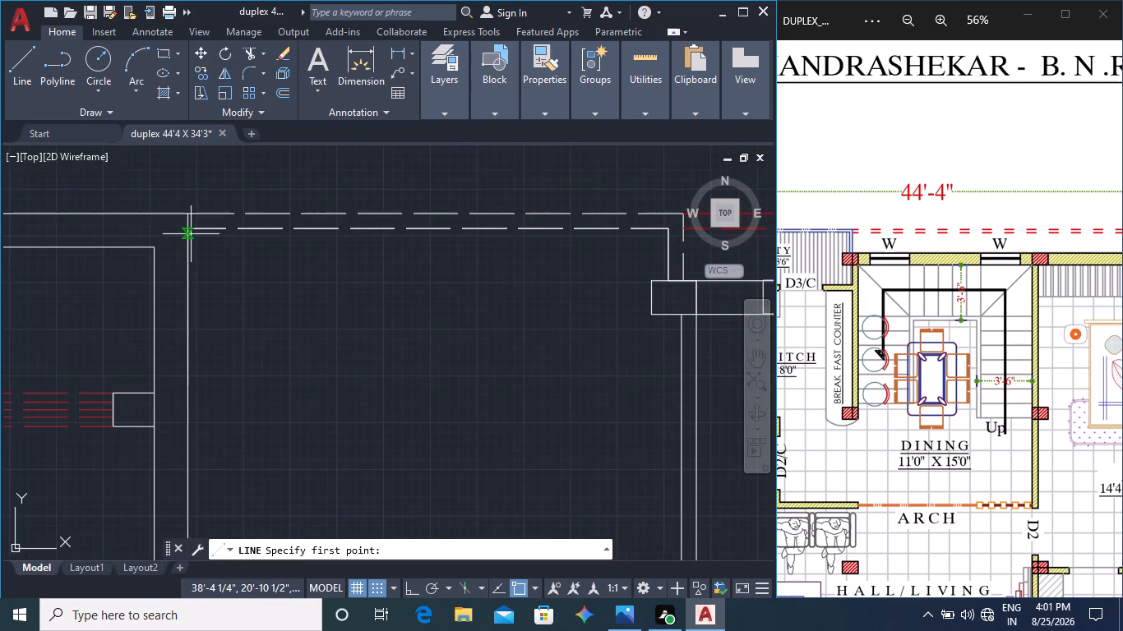
pyautogui.press('t')
pyautogui.press('k')
pyautogui.press('Return')
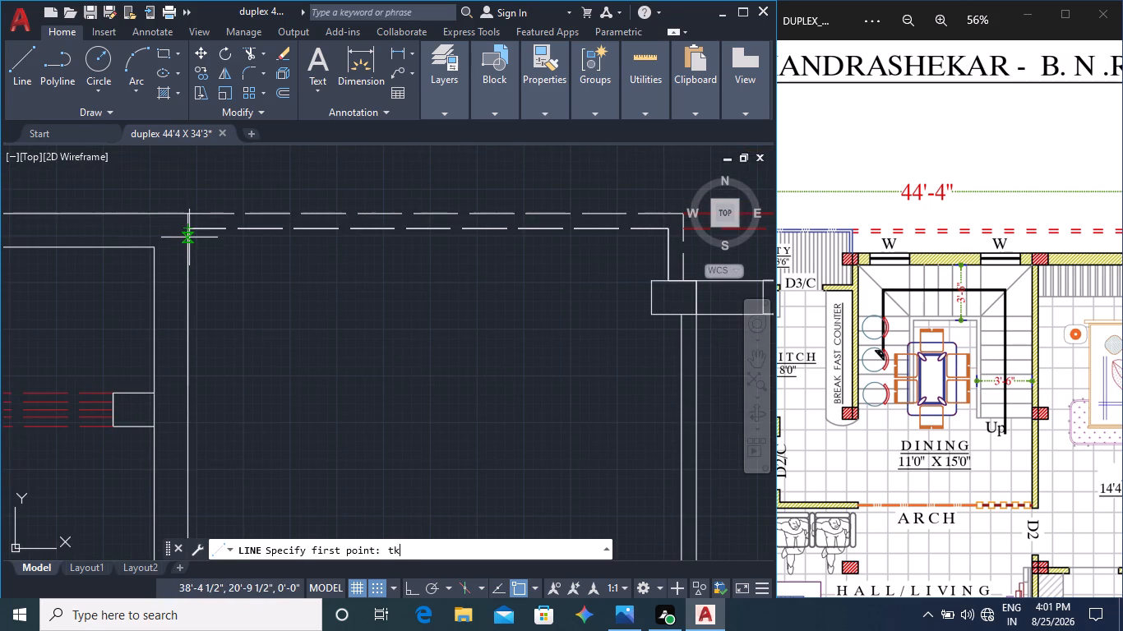
pyautogui.click(186, 231)
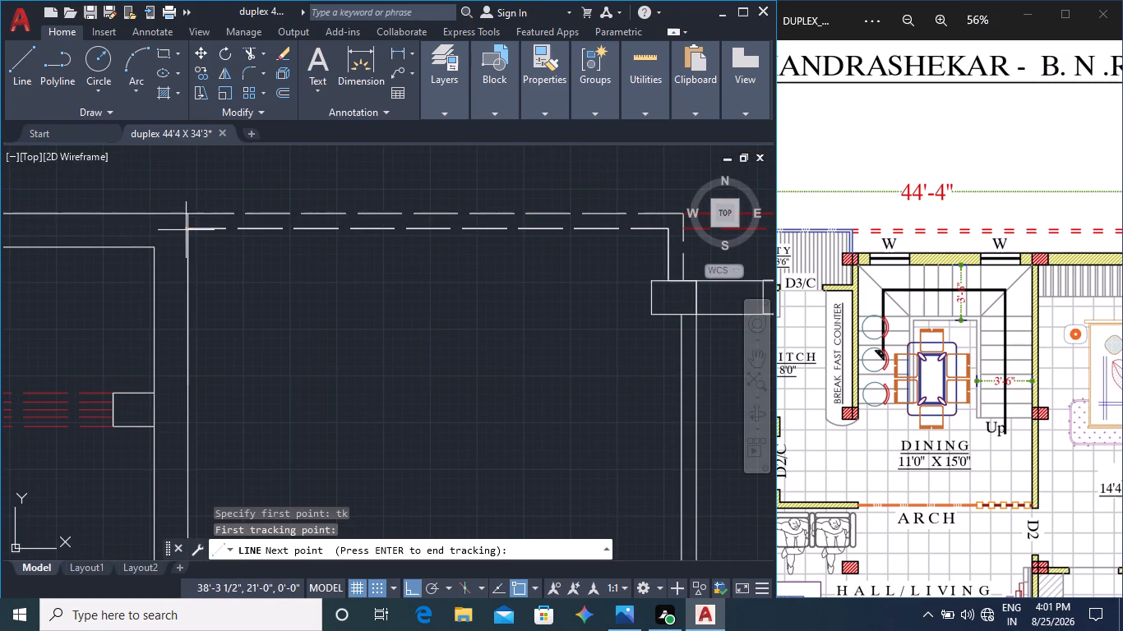
pyautogui.press('3')
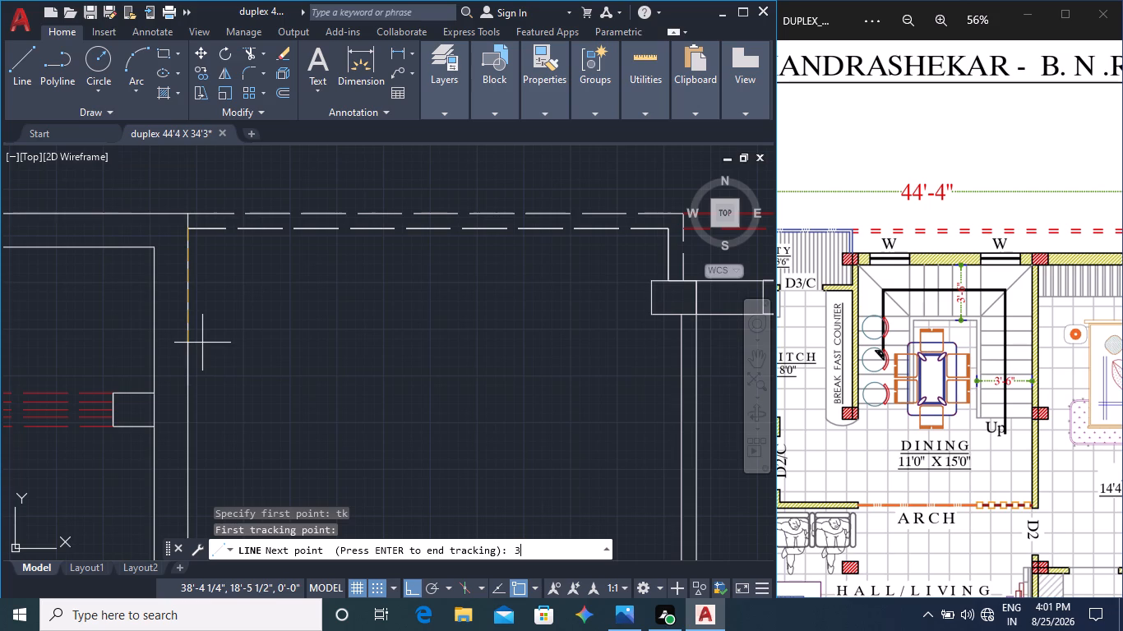
pyautogui.press("'")
pyautogui.write('6"')
pyautogui.press('Return')
pyautogui.press('Return')
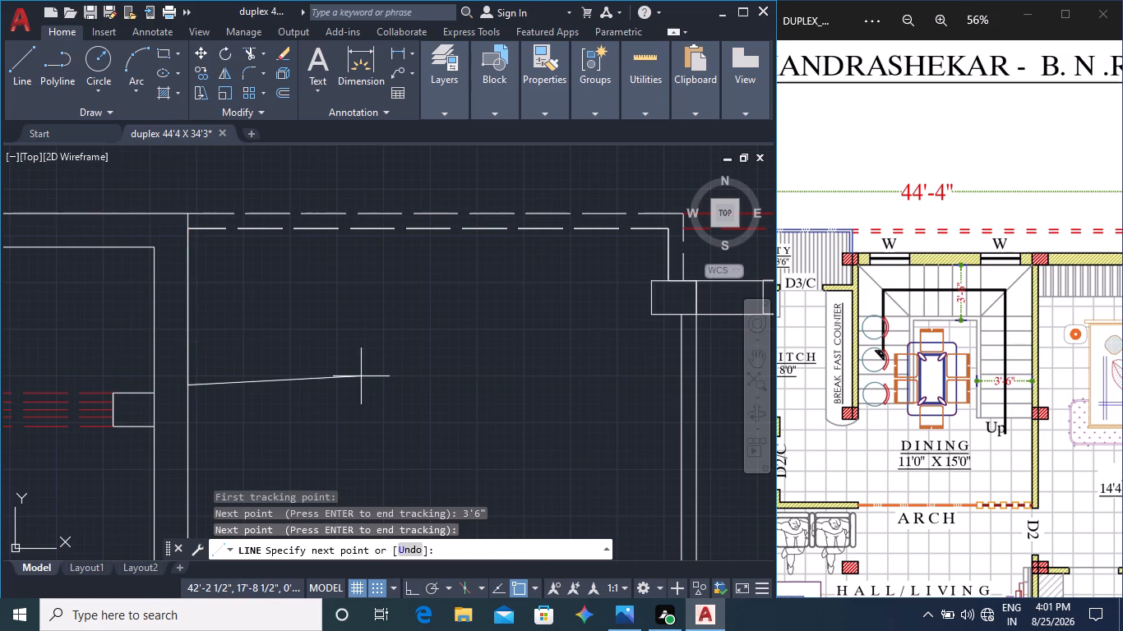
pyautogui.press('F8')
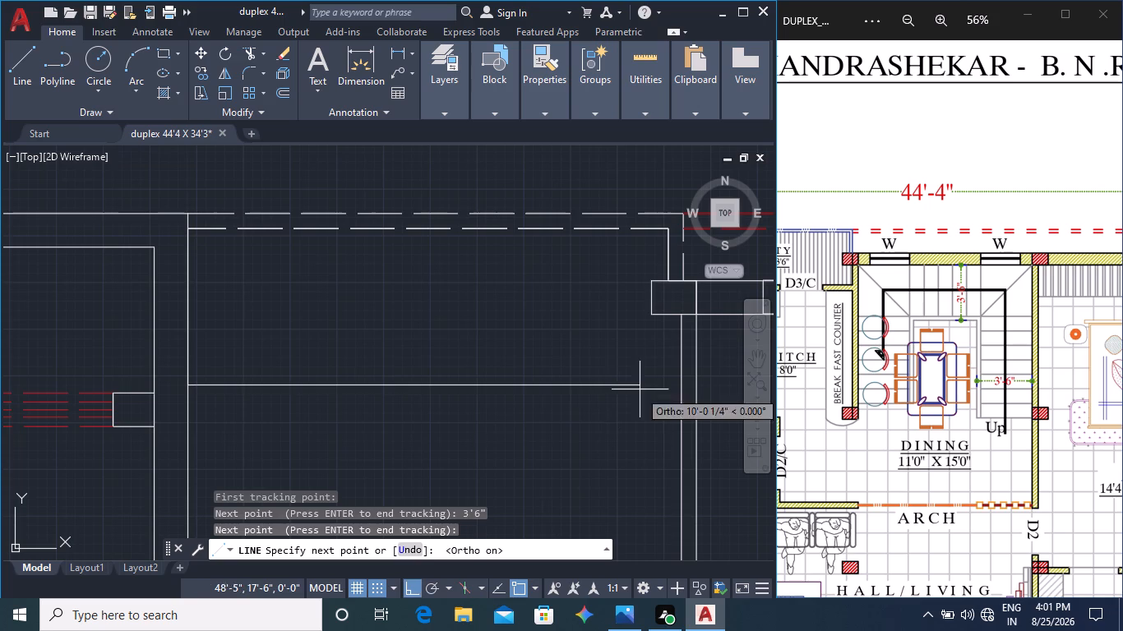
pyautogui.click(682, 384)
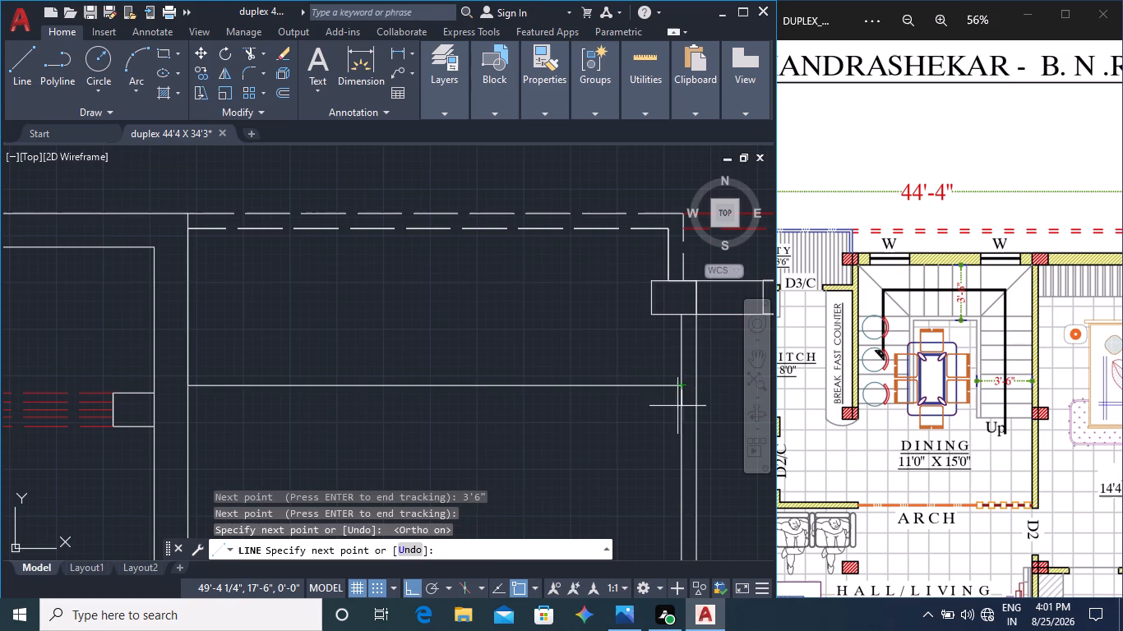
pyautogui.press('Escape')
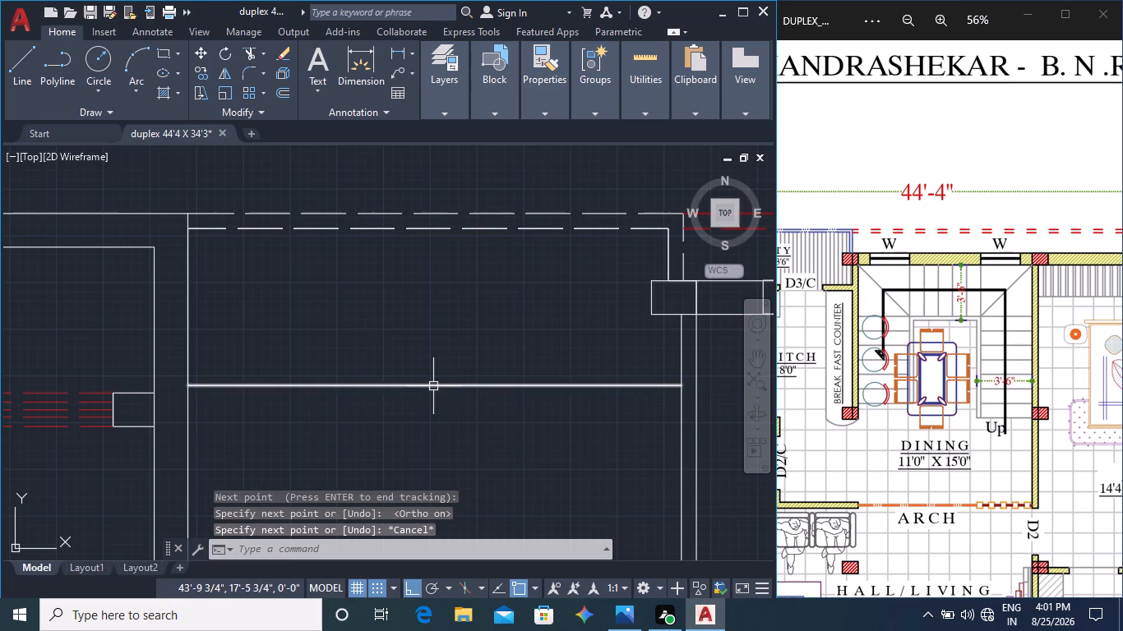
# Offset the new utility-kitchen wall line 4" downward toward the open kitchen.
pyautogui.click(433, 386)
pyautogui.press('o')
pyautogui.press('Return')
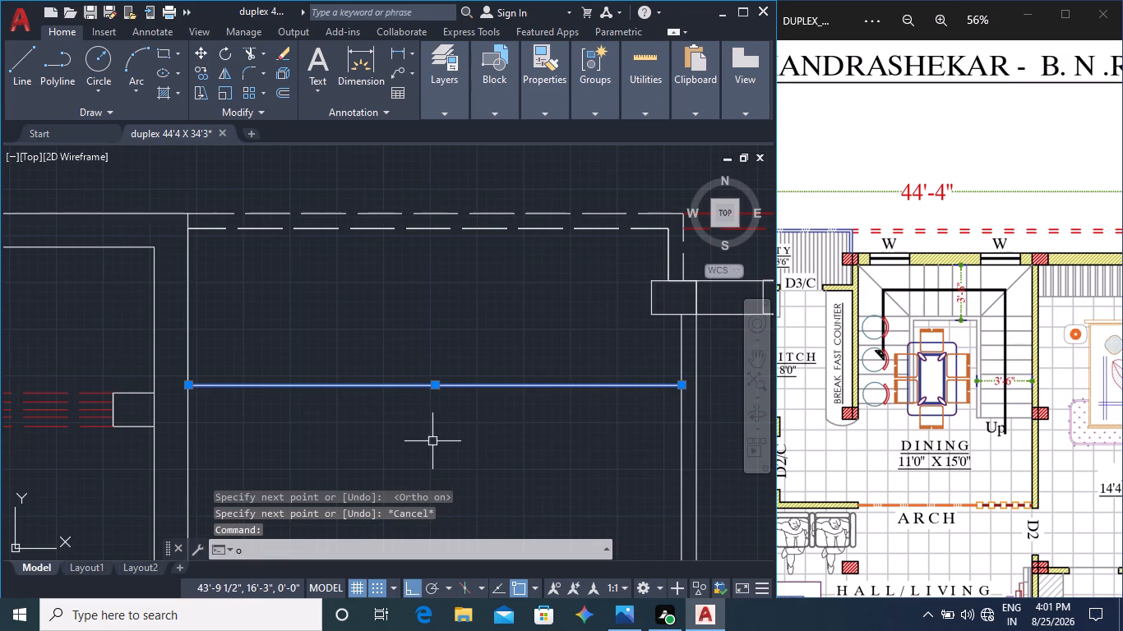
pyautogui.click(427, 386)
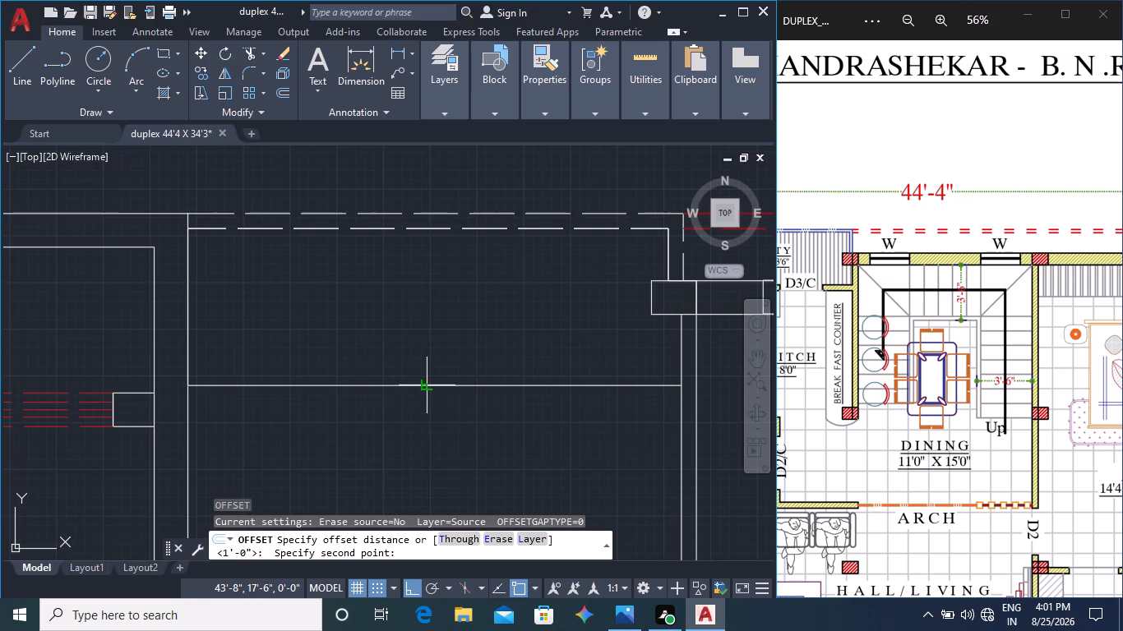
pyautogui.write('4"')
pyautogui.press('Return')
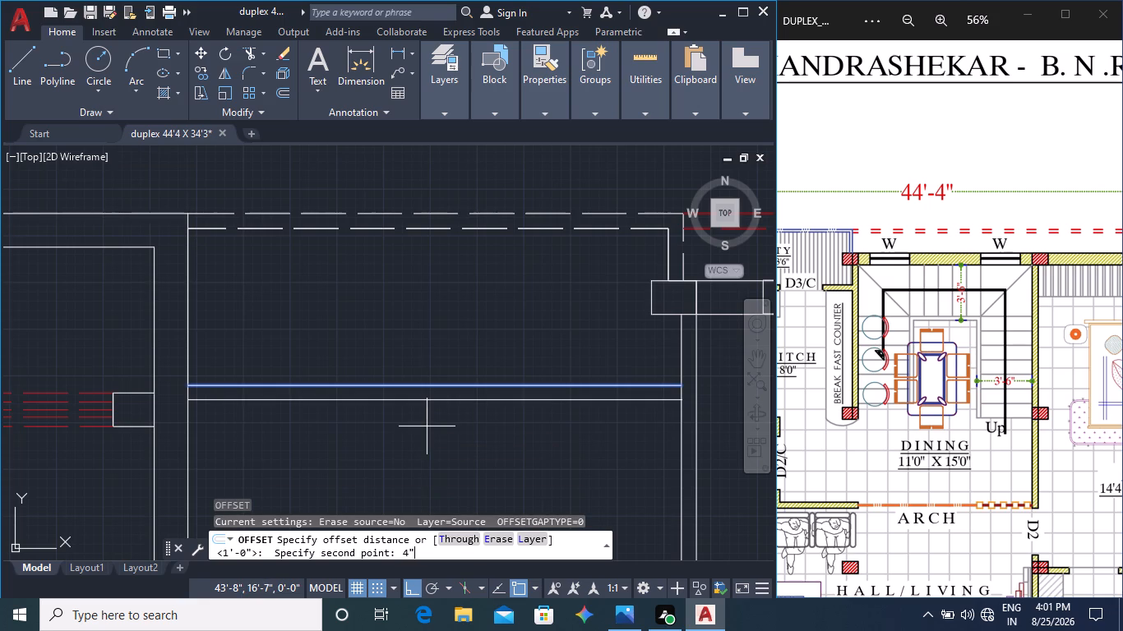
pyautogui.click(427, 426)
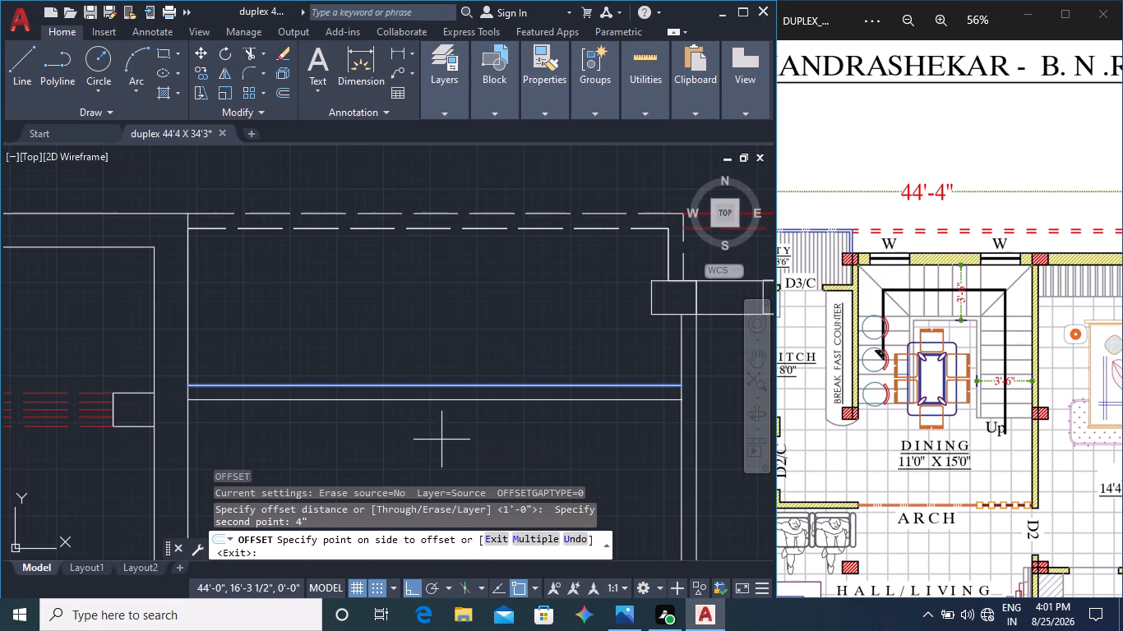
pyautogui.click(442, 440)
# Draw a short vertical jamb line between the two utility-kitchen wall lines, toward the dining end.
pyautogui.scroll(-2, 460, 435)
pyautogui.moveTo(488, 463); pyautogui.dragTo(403, 412, button='middle')
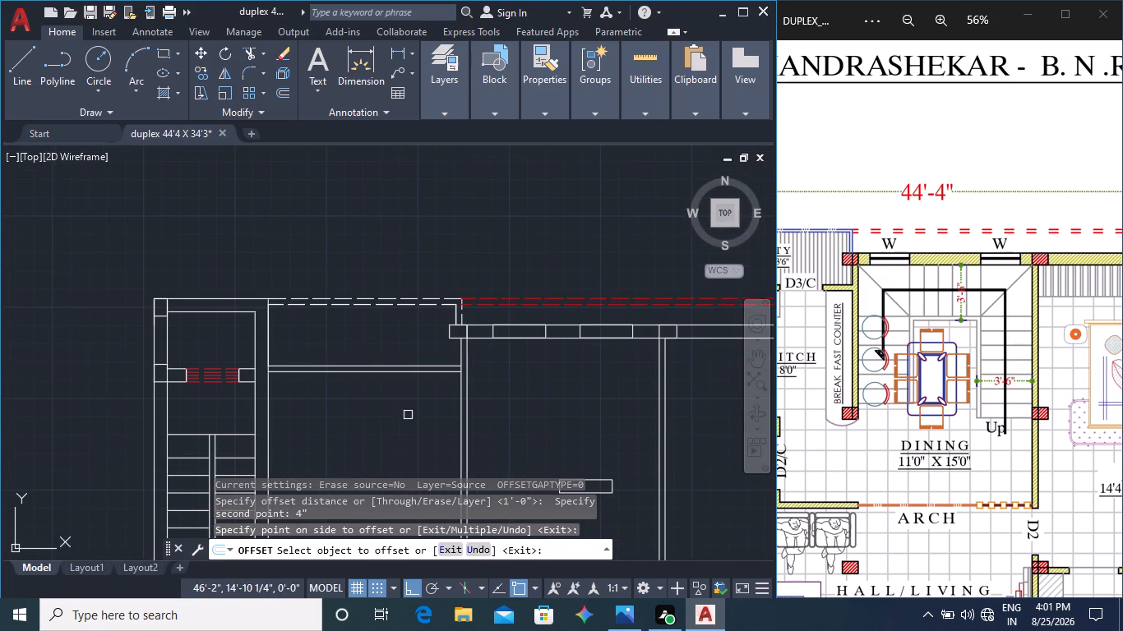
pyautogui.moveTo(547, 443); pyautogui.dragTo(510, 362, button='middle')
pyautogui.scroll(2, 381, 285)
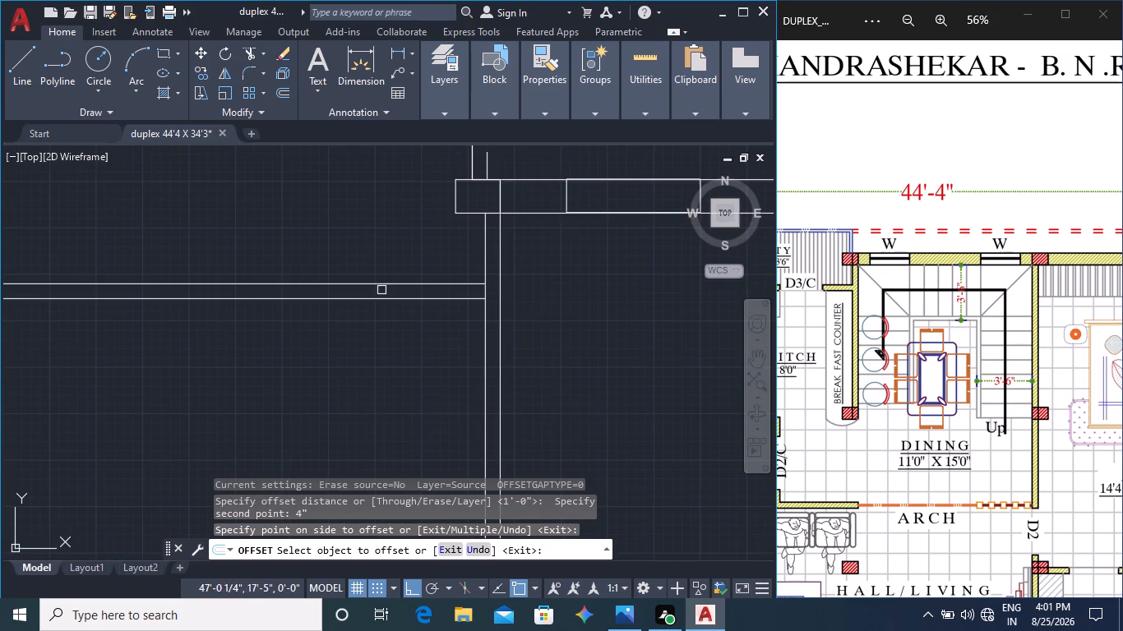
pyautogui.click(16, 63)
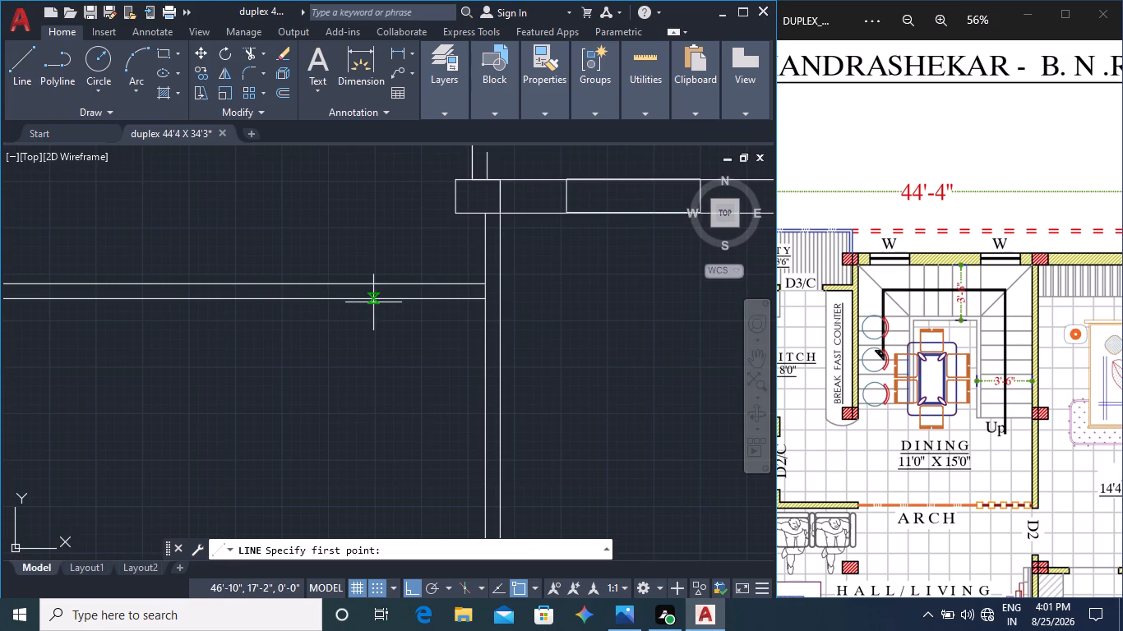
pyautogui.click(373, 281)
pyautogui.click(373, 297)
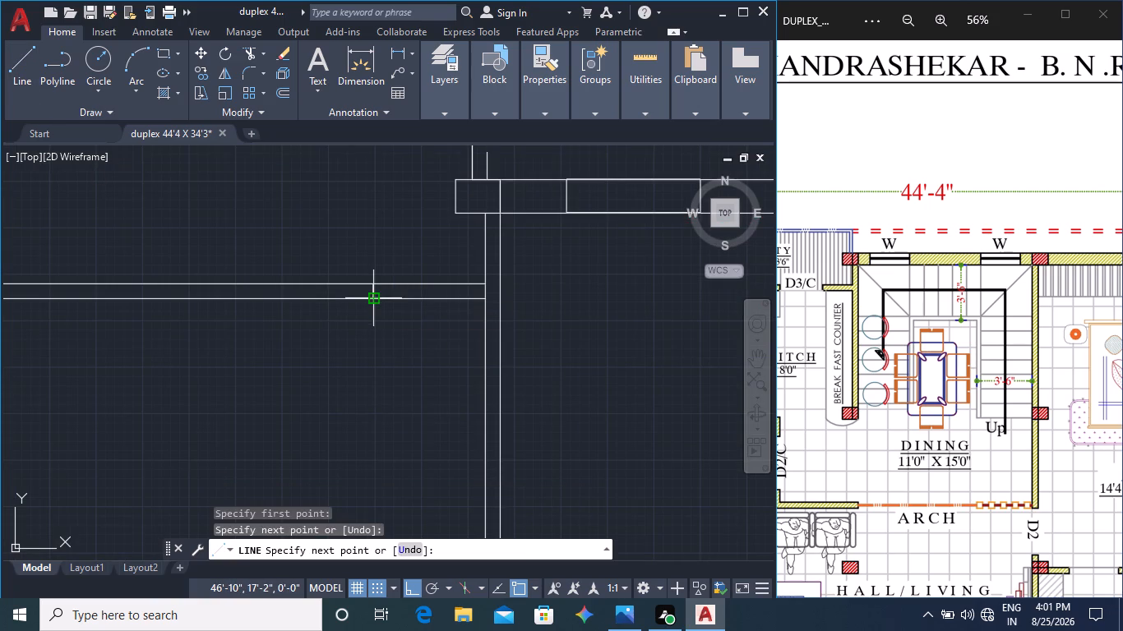
pyautogui.press('Escape')
# Copy the short jamb line 3' to the left along the utility-kitchen wall to define the door opening.
pyautogui.scroll(2, 363, 277)
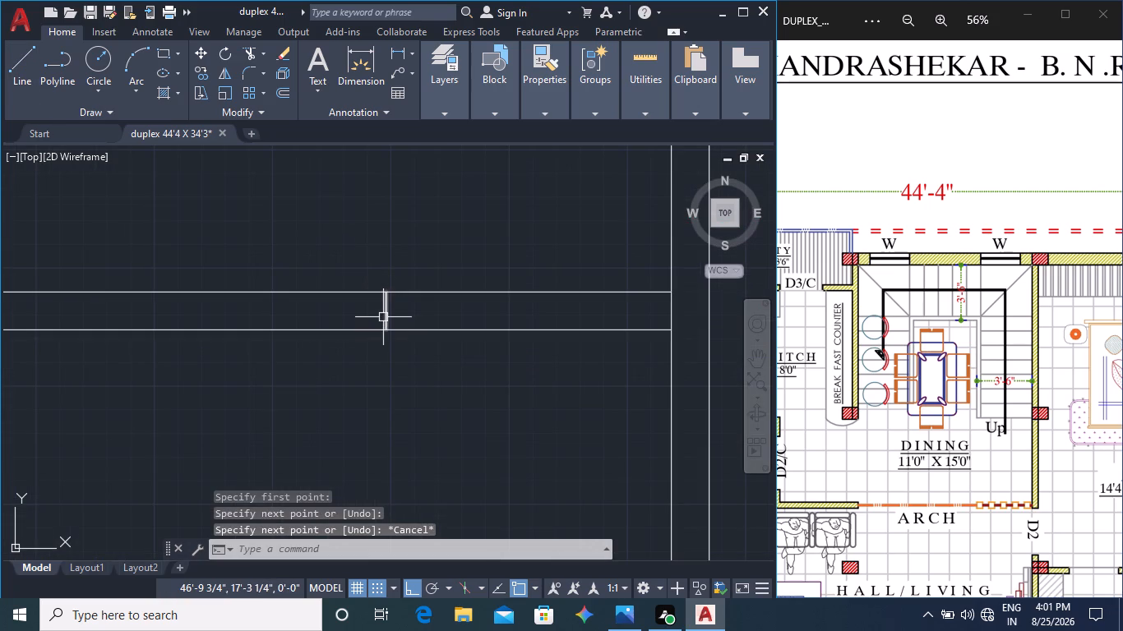
pyautogui.click(383, 317)
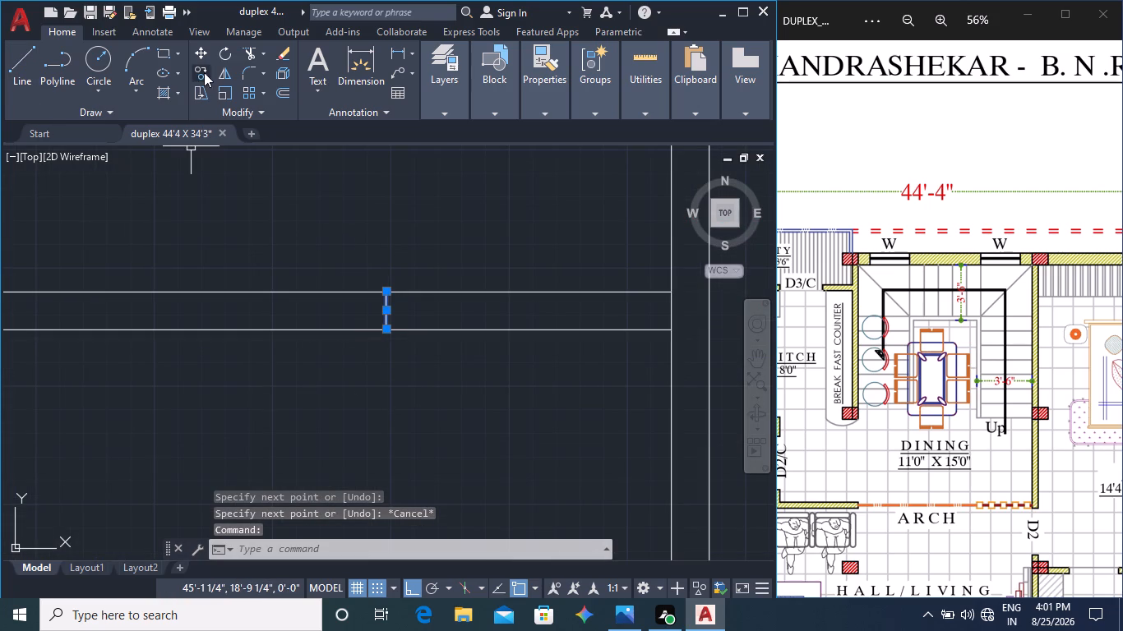
pyautogui.click(199, 72)
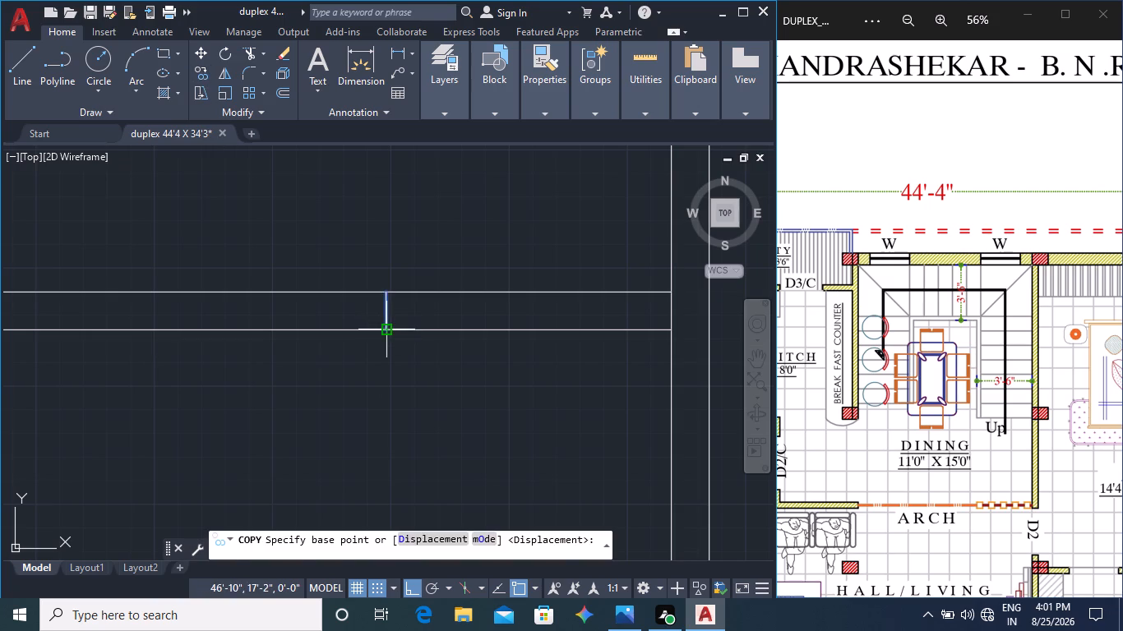
pyautogui.click(384, 330)
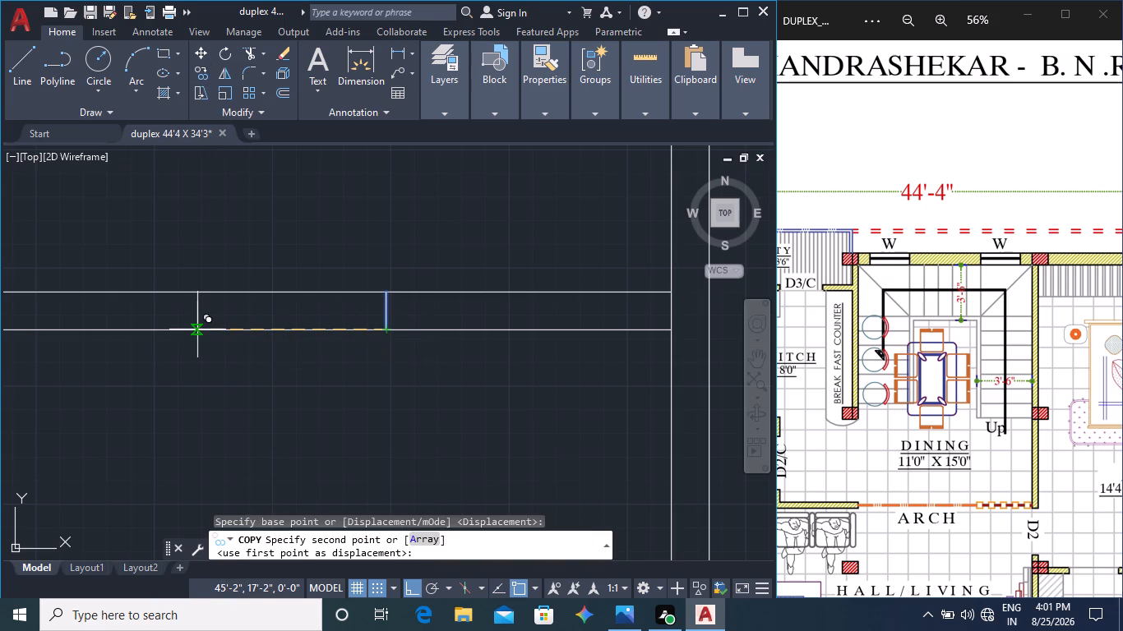
pyautogui.write("3'")
pyautogui.press('Return')
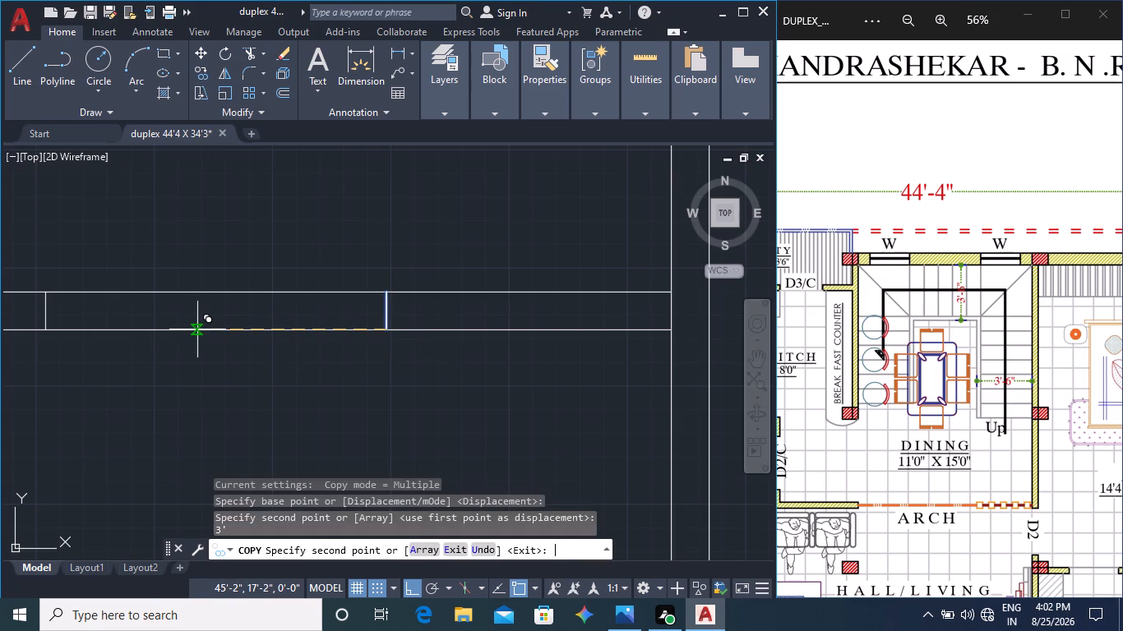
pyautogui.press('Escape')
# Move both jamb lines of the utility-kitchen door opening 1' to the right, toward the dining wall.
pyautogui.scroll(-3, 209, 378)
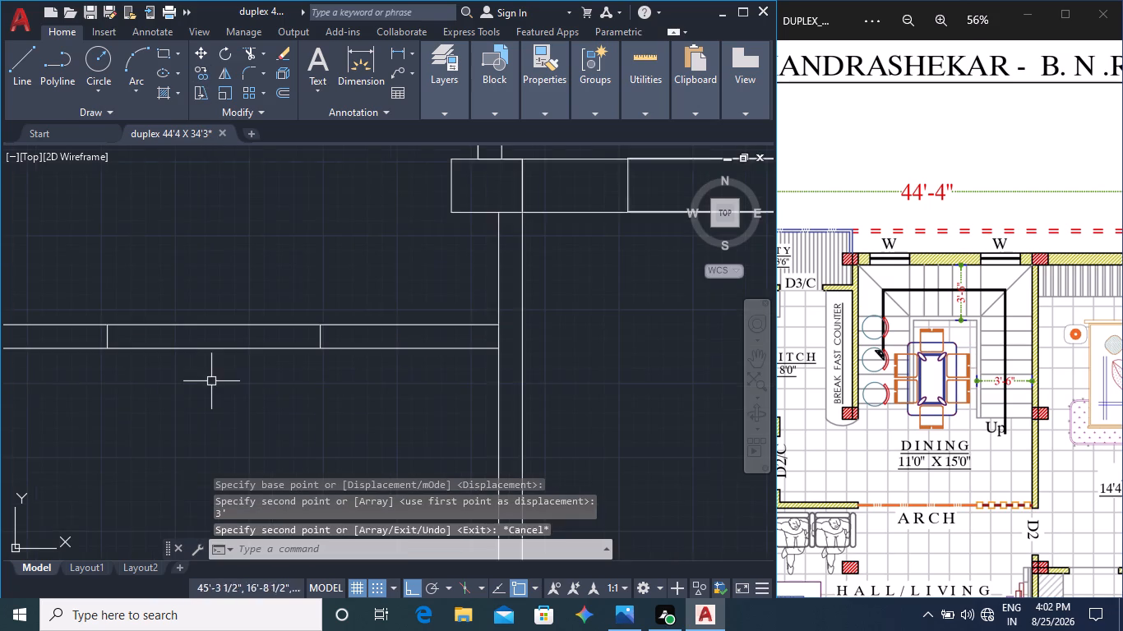
pyautogui.scroll(-2, 216, 388)
pyautogui.moveTo(220, 392); pyautogui.dragTo(356, 346, button='middle')
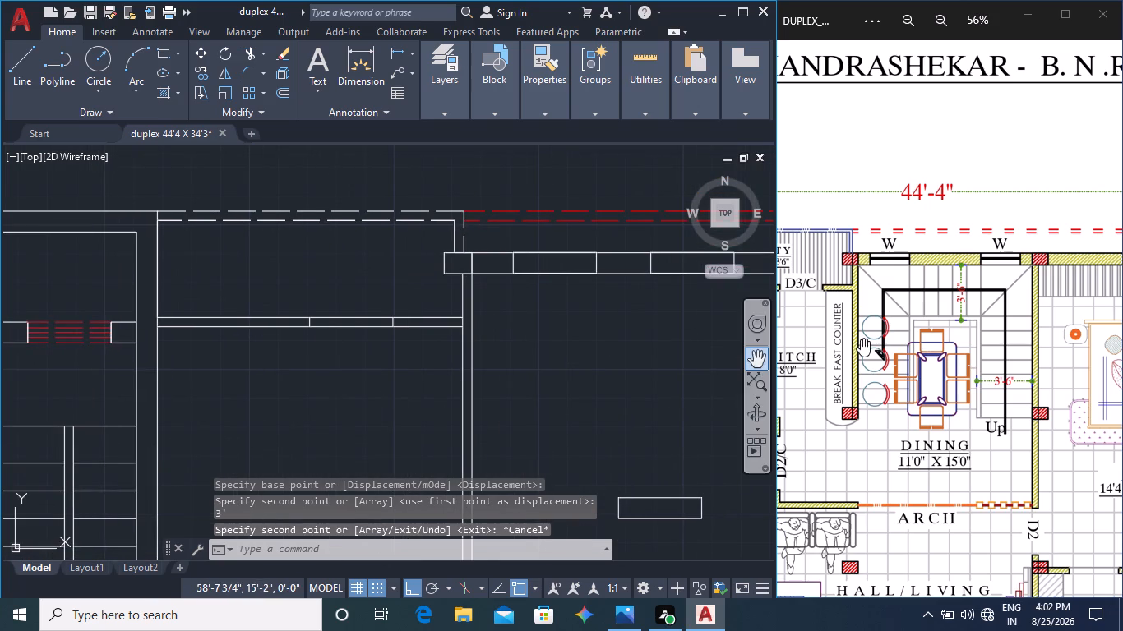
pyautogui.middleClick(861, 339)
pyautogui.moveTo(794, 340); pyautogui.dragTo(912, 318, button='middle')
pyautogui.scroll(2, 388, 322)
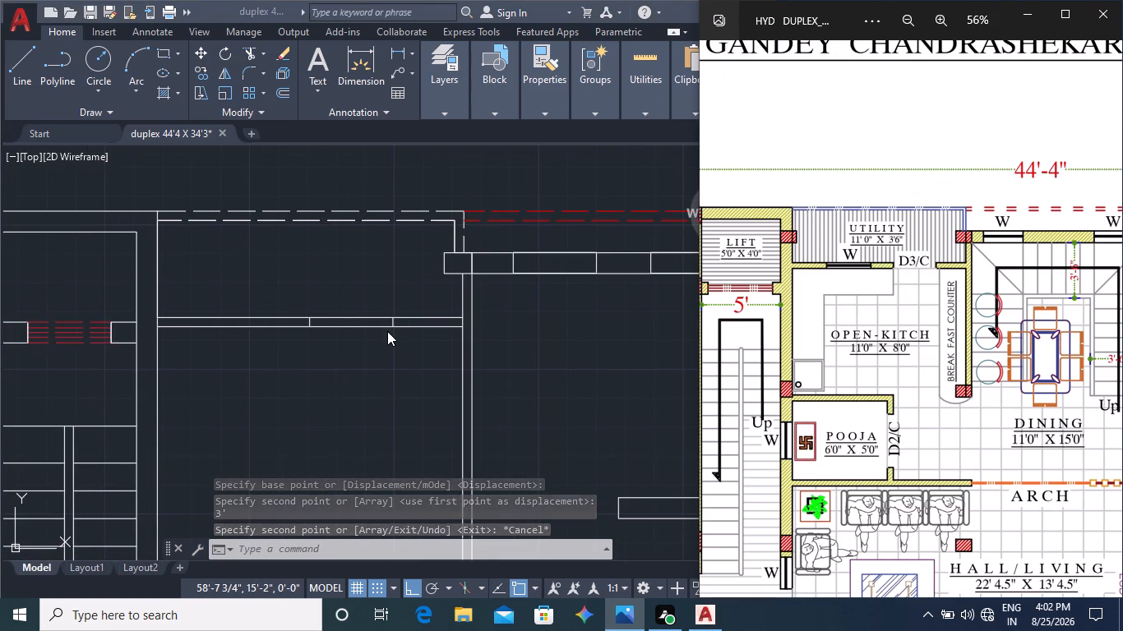
pyautogui.scroll(2, 389, 323)
pyautogui.click(414, 326)
pyautogui.click(414, 326)
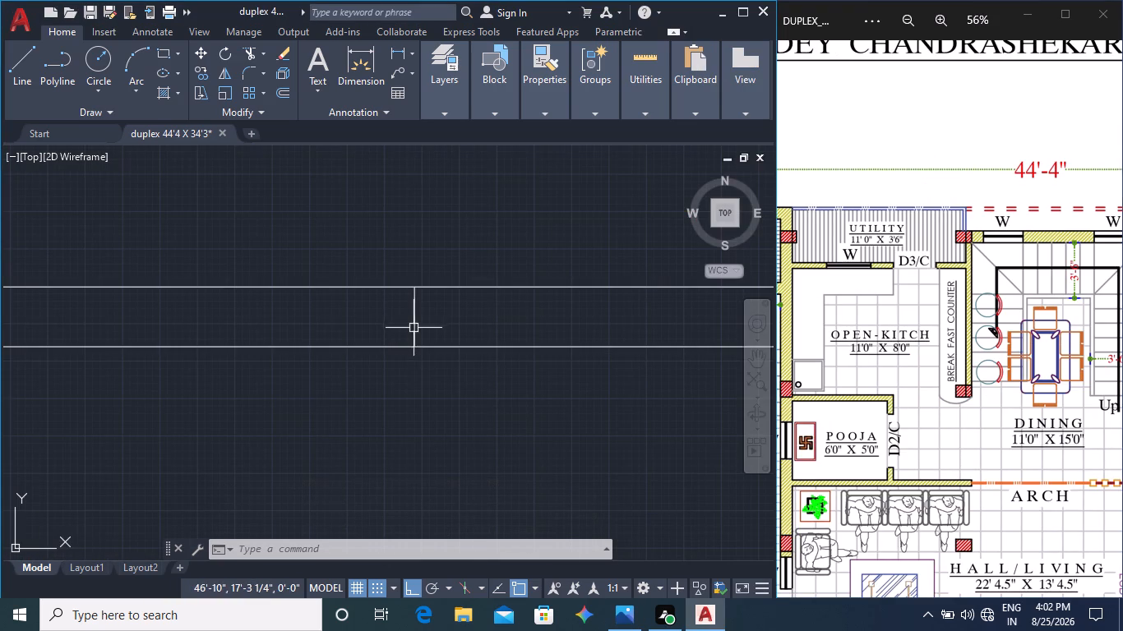
pyautogui.click(424, 329)
pyautogui.click(400, 330)
pyautogui.moveTo(308, 315); pyautogui.dragTo(585, 295, button='middle')
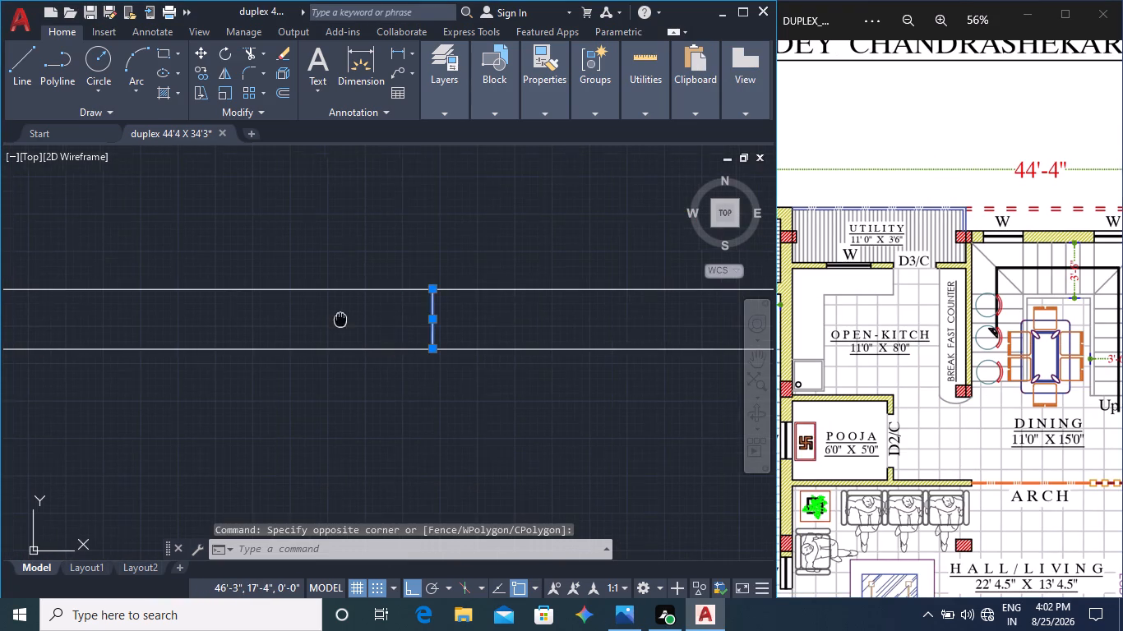
pyautogui.click(236, 303)
pyautogui.click(96, 290)
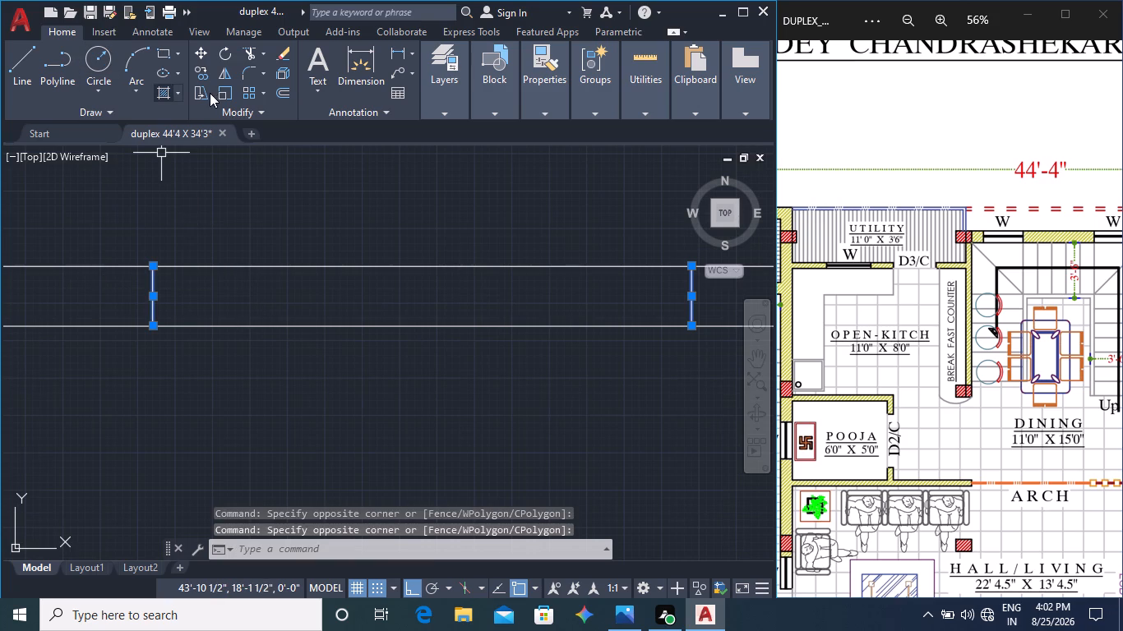
pyautogui.click(201, 52)
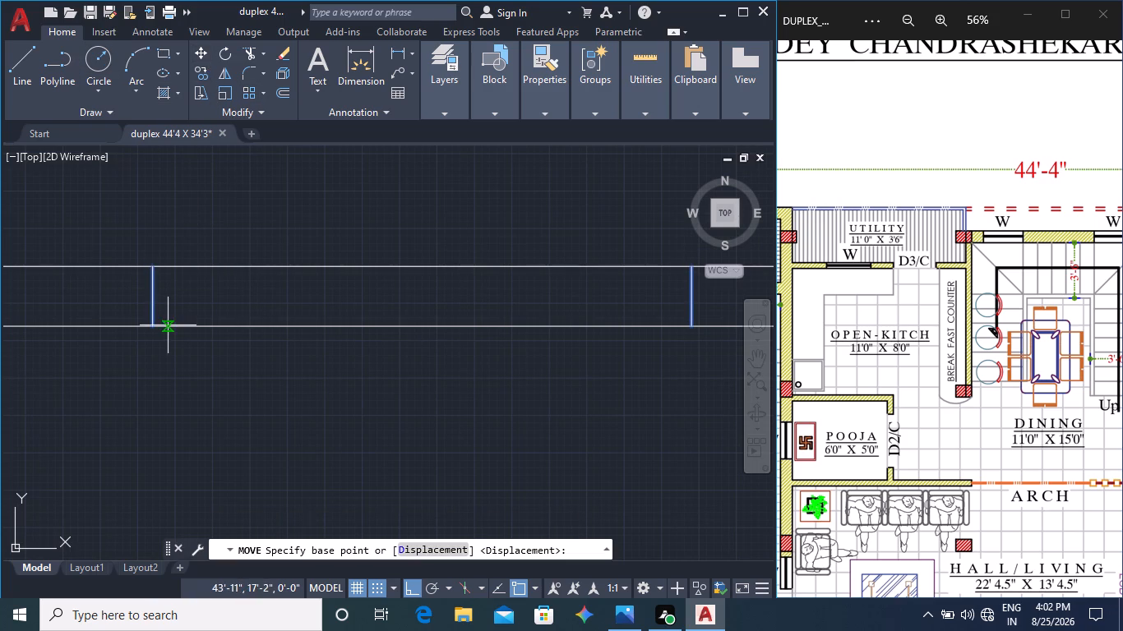
pyautogui.click(151, 326)
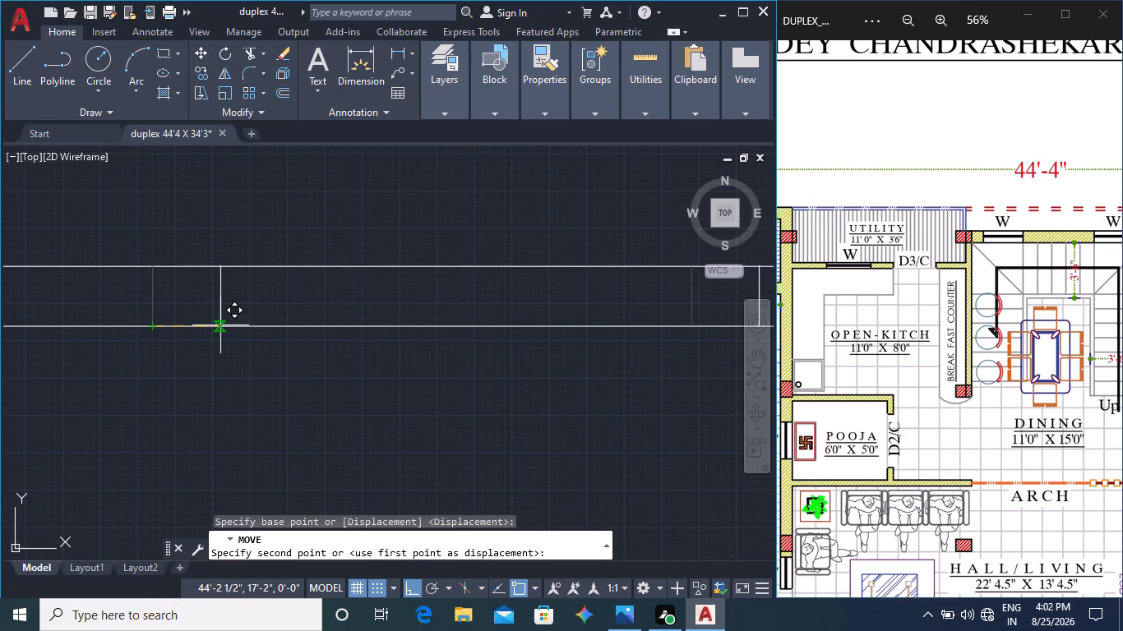
pyautogui.write("1'")
pyautogui.press('Return')
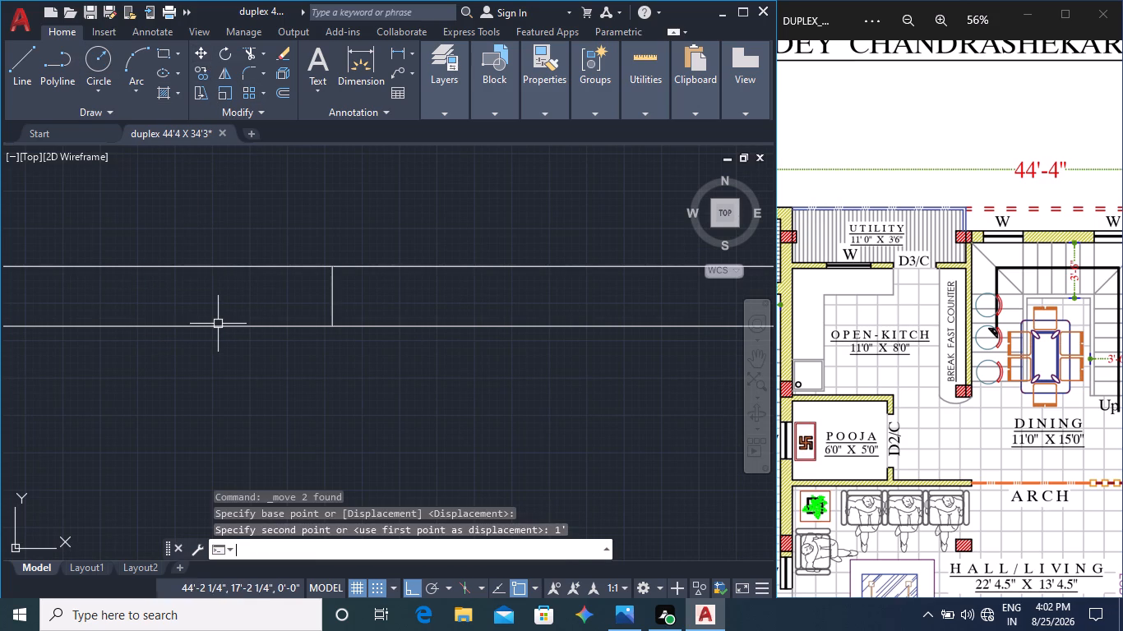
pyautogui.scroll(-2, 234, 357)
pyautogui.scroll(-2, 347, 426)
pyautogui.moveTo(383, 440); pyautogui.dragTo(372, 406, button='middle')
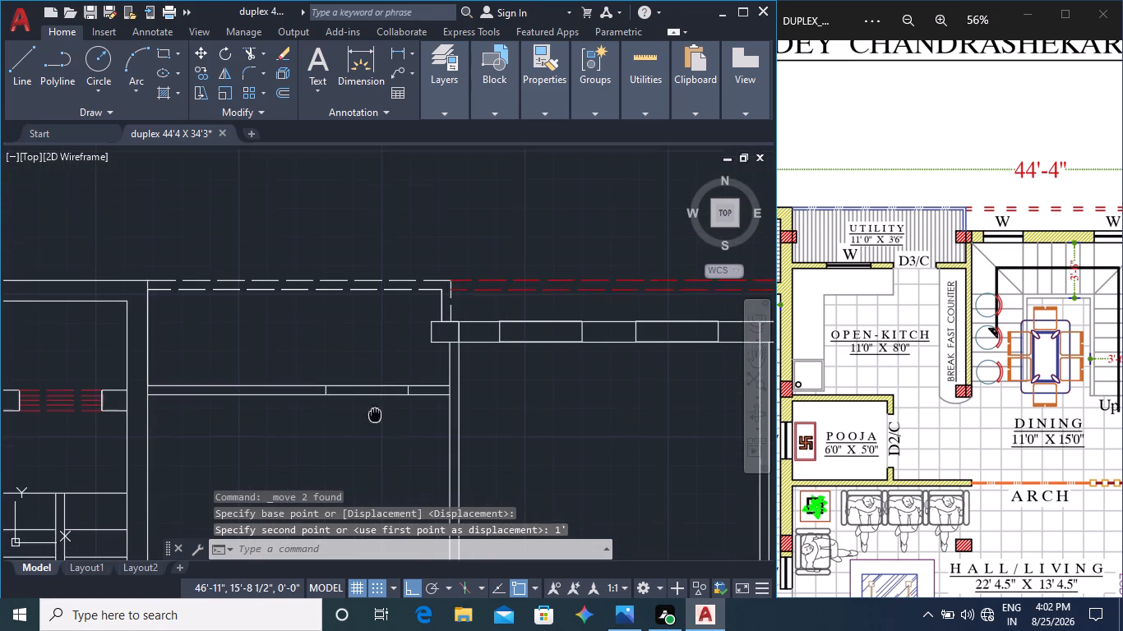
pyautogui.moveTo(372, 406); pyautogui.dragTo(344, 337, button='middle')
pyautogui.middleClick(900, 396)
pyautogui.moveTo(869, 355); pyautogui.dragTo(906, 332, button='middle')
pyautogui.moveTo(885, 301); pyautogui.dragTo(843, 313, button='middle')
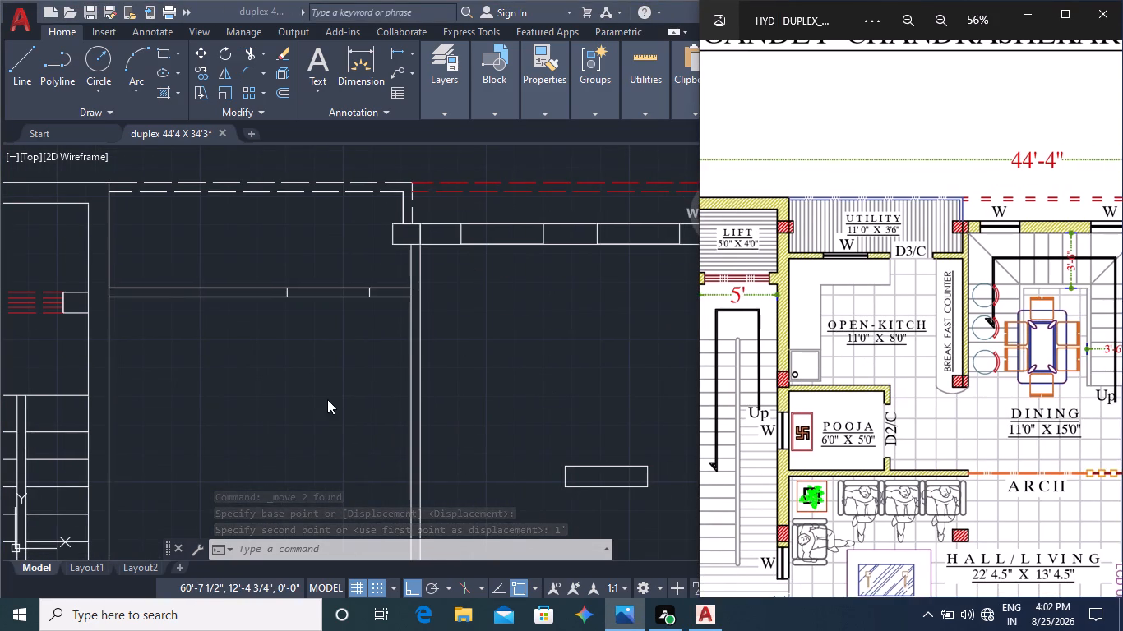
# Draw a horizontal centre line across the first window rectangle in the top wall above the dining area.
pyautogui.moveTo(899, 314); pyautogui.dragTo(889, 314, button='middle')
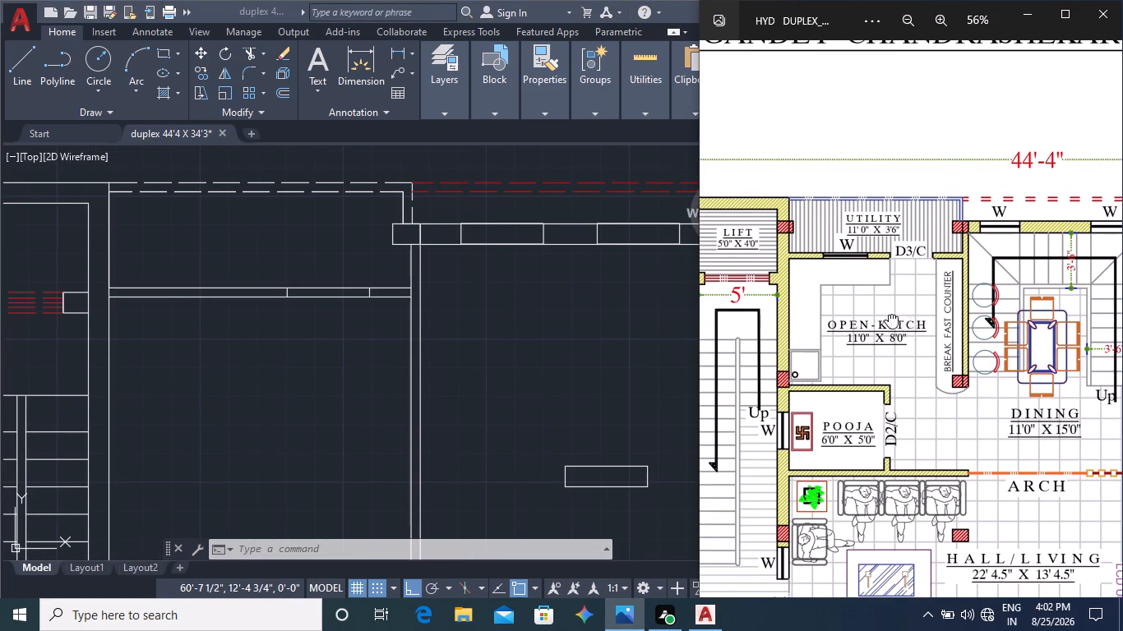
pyautogui.moveTo(889, 314); pyautogui.dragTo(834, 322, button='middle')
pyautogui.moveTo(847, 324); pyautogui.dragTo(791, 327, button='middle')
pyautogui.moveTo(569, 369); pyautogui.dragTo(475, 366, button='middle')
pyautogui.moveTo(534, 370); pyautogui.dragTo(409, 364, button='middle')
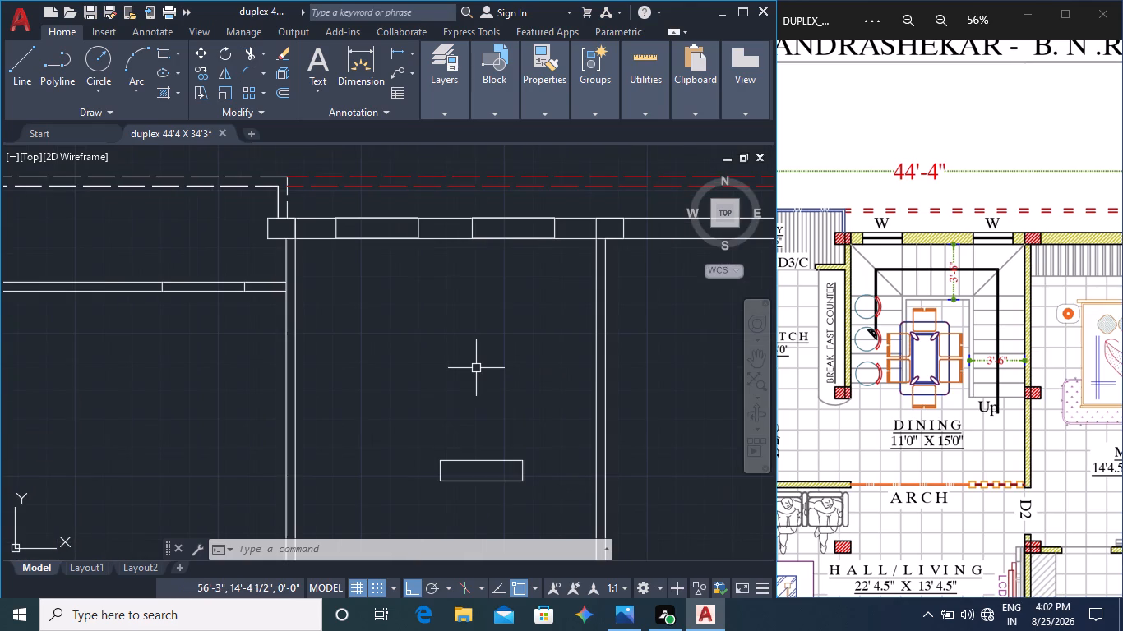
pyautogui.scroll(1, 537, 221)
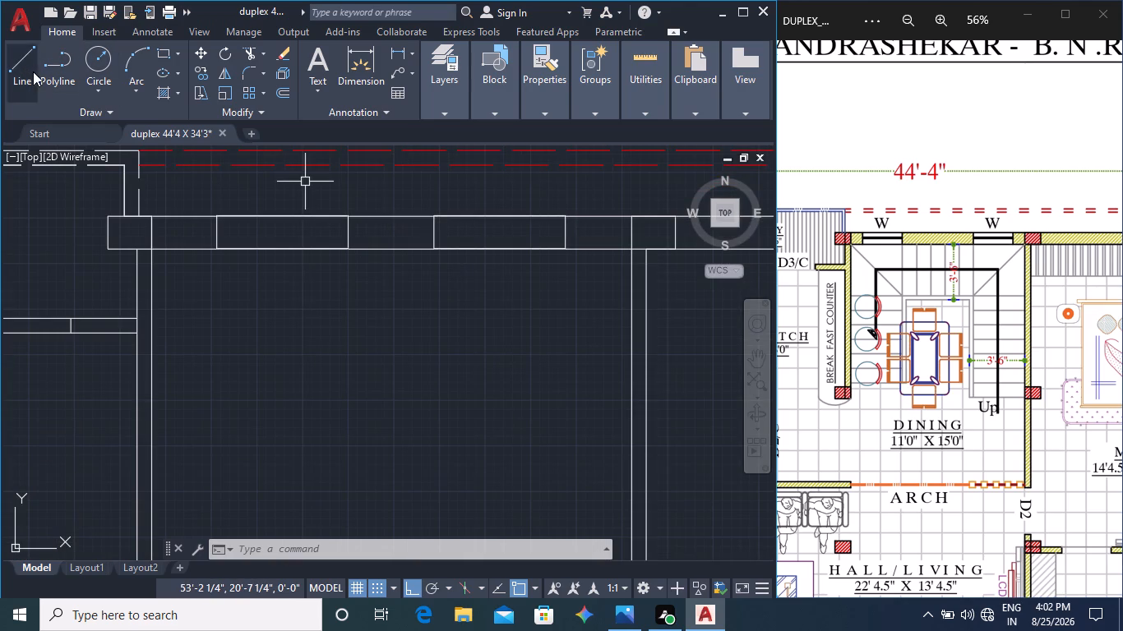
pyautogui.click(30, 71)
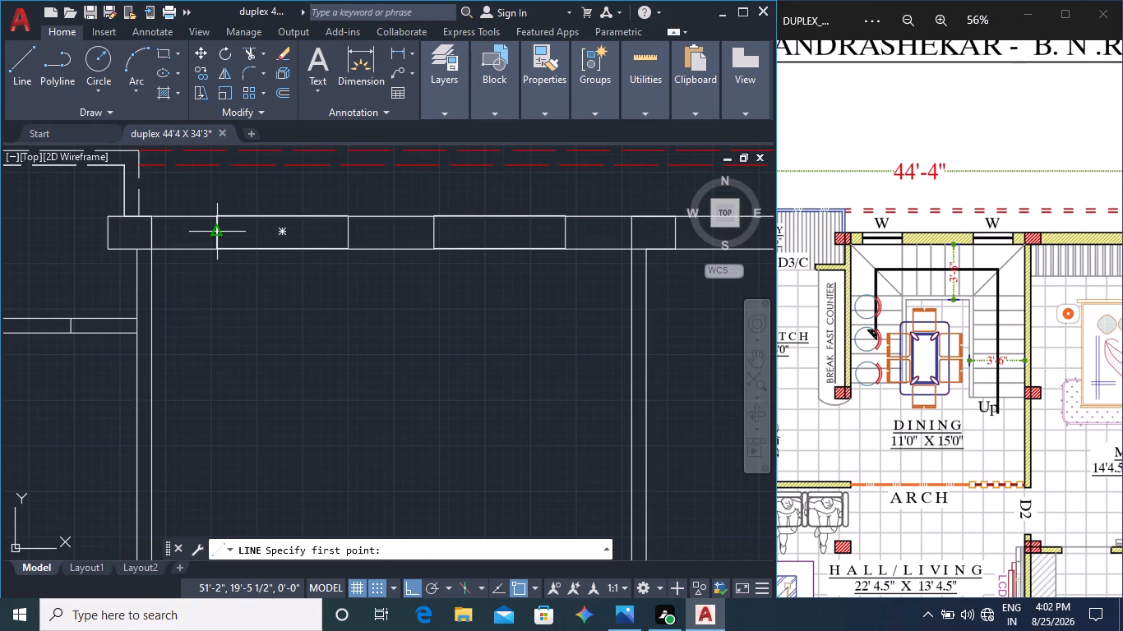
pyautogui.click(213, 231)
pyautogui.click(346, 231)
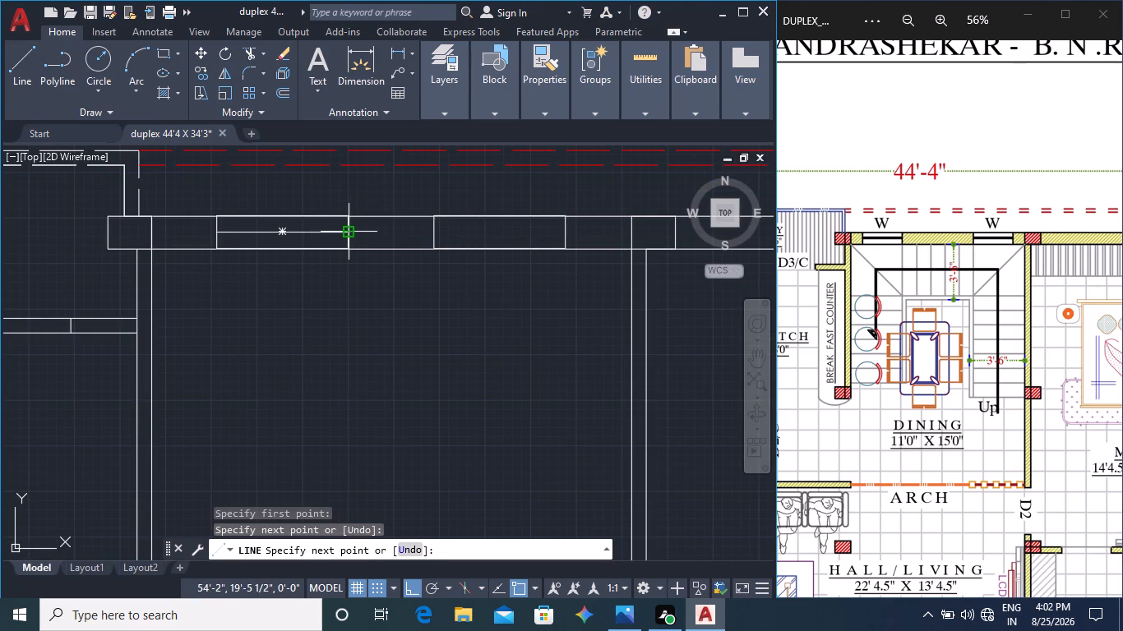
pyautogui.press('Escape')
# Move the window's centre line up by 1".
pyautogui.scroll(2, 308, 226)
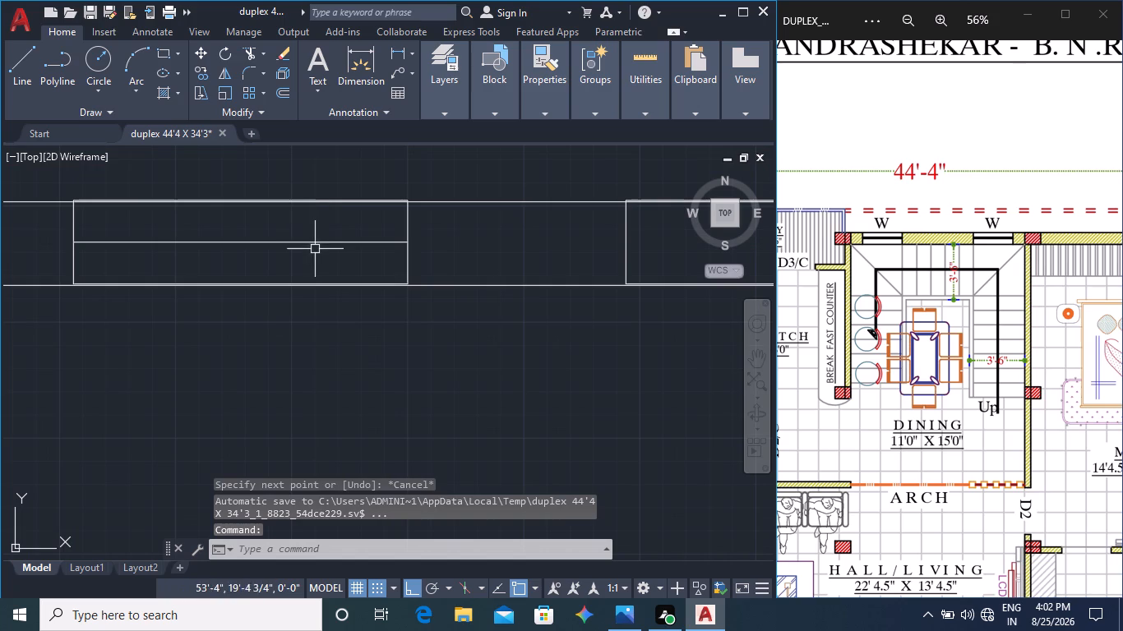
pyautogui.click(312, 243)
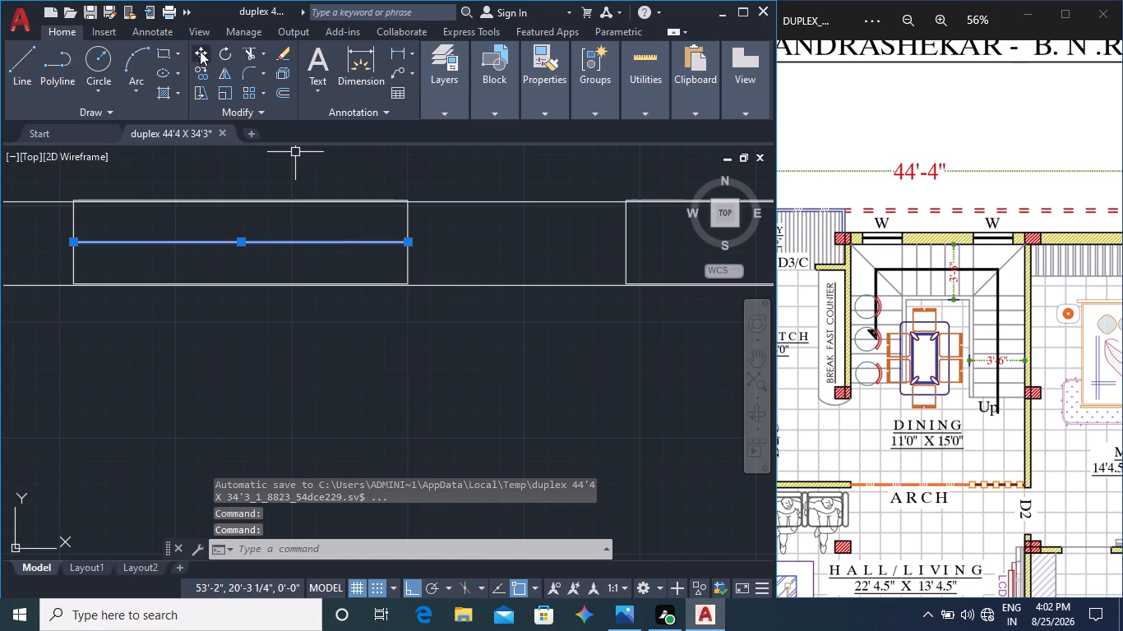
pyautogui.click(200, 50)
pyautogui.click(407, 242)
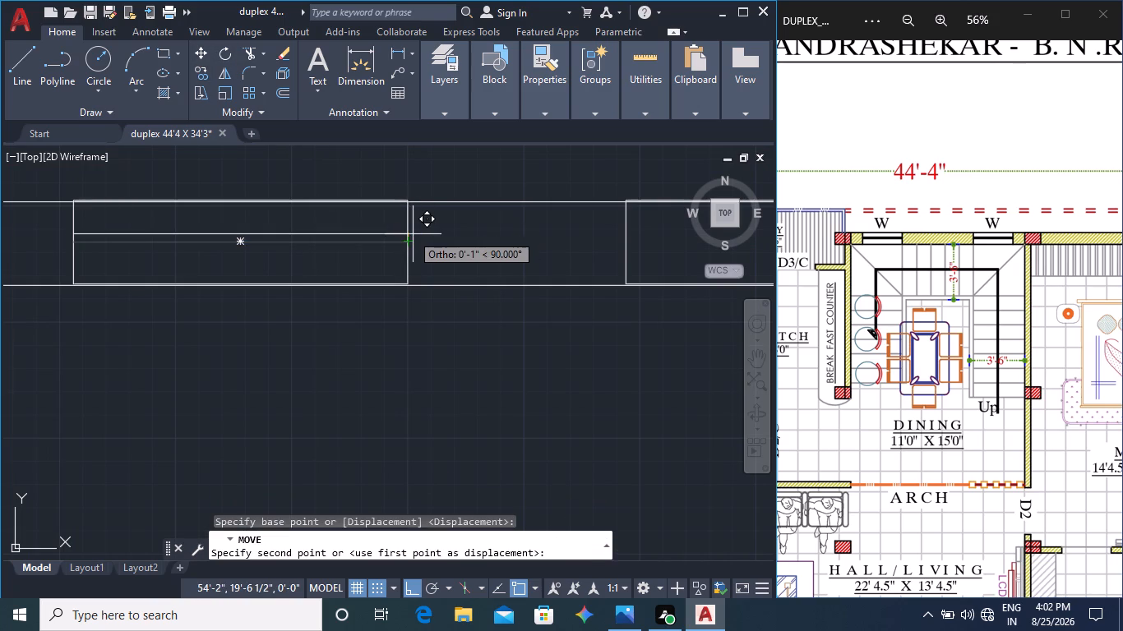
pyautogui.press('1')
pyautogui.hotkey('shift', '"')
pyautogui.press('Return')
# Copy the shifted window line 2" downward to form the second glazing line.
pyautogui.click(377, 233)
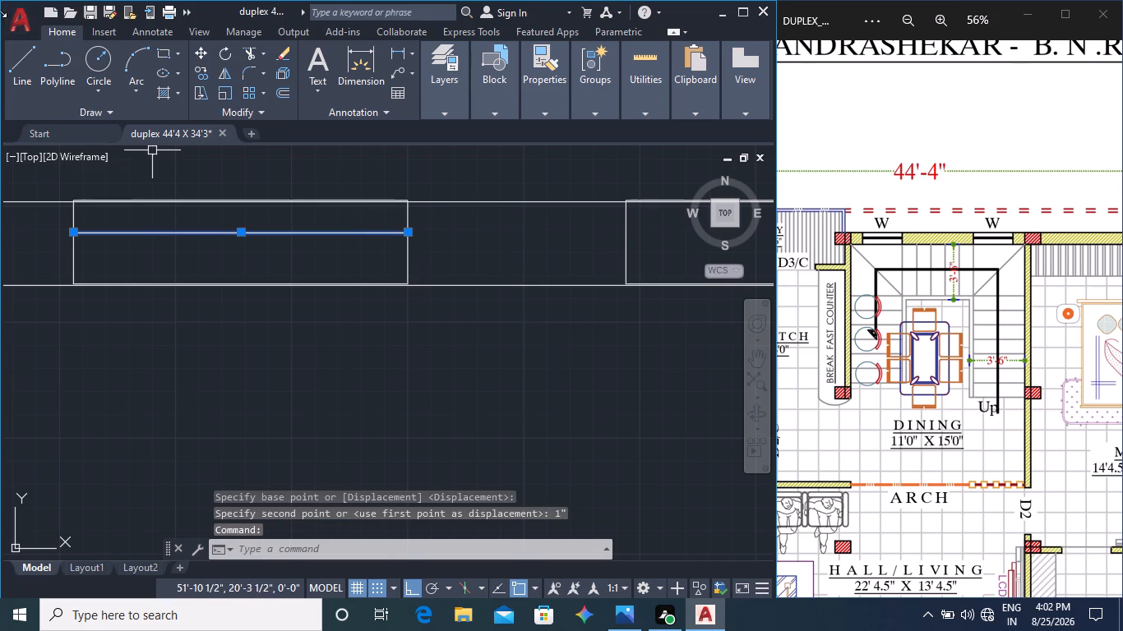
pyautogui.click(199, 66)
pyautogui.click(404, 235)
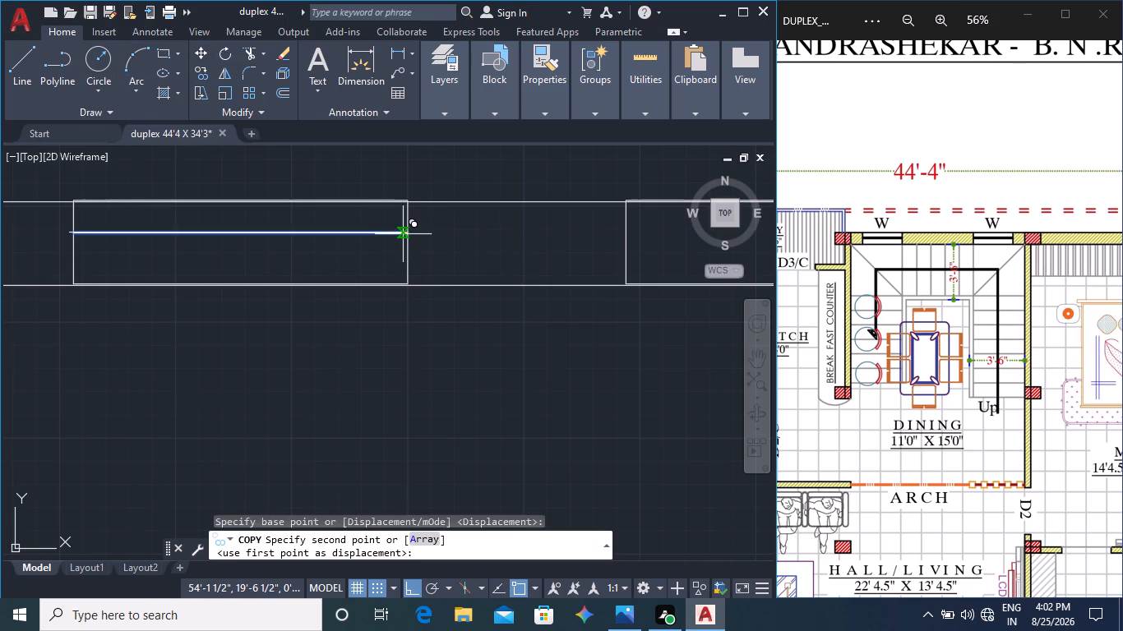
pyautogui.write('2"')
pyautogui.press('Return')
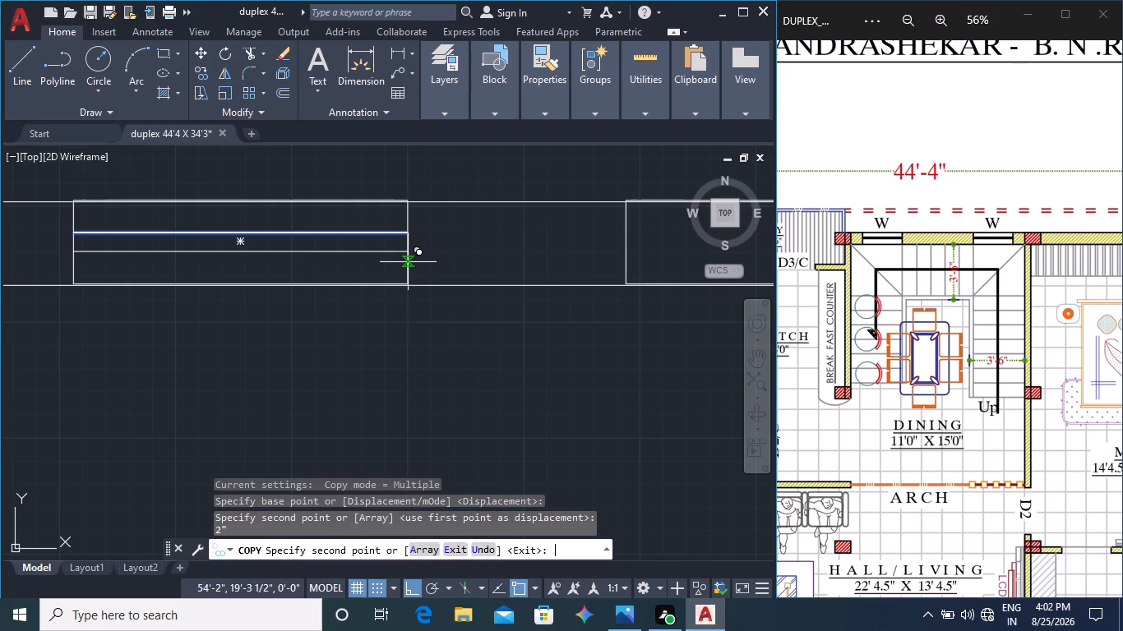
pyautogui.press('Escape')
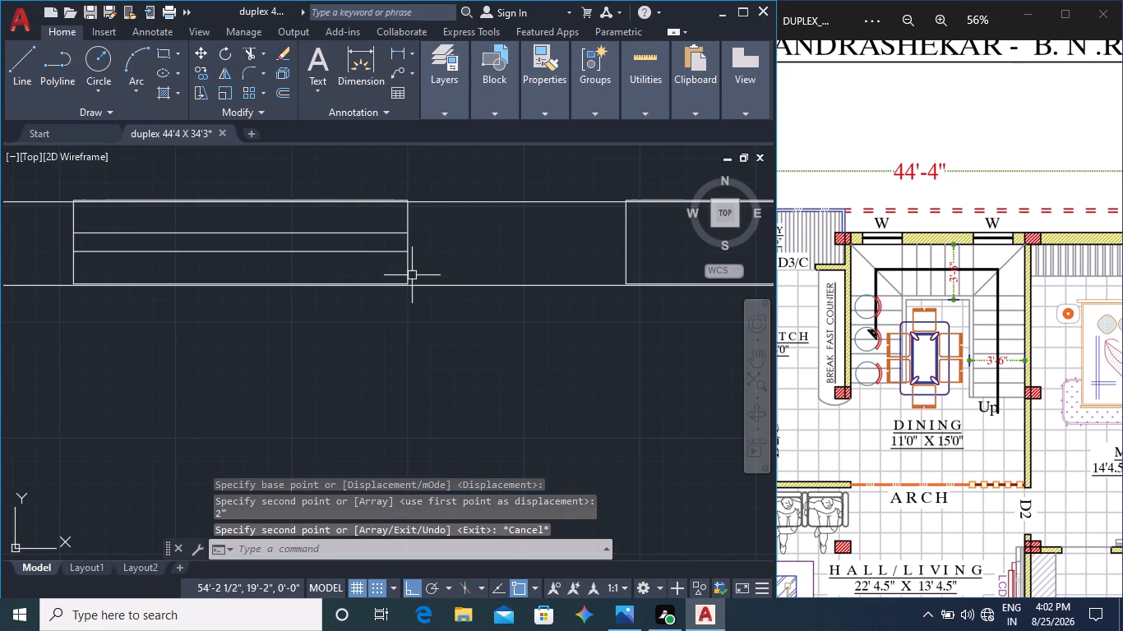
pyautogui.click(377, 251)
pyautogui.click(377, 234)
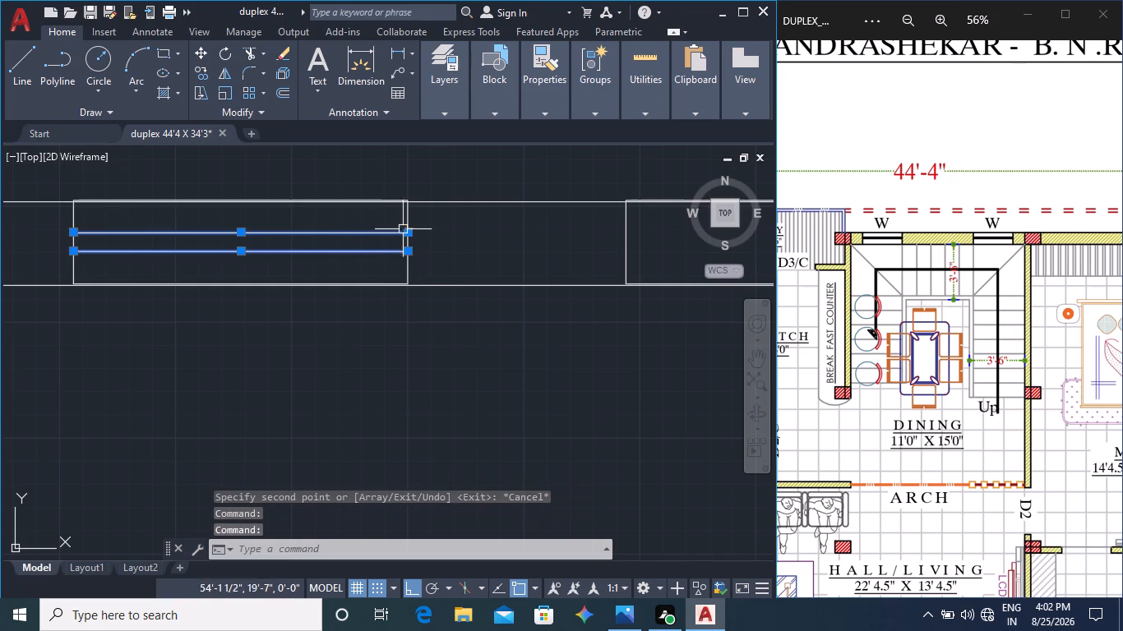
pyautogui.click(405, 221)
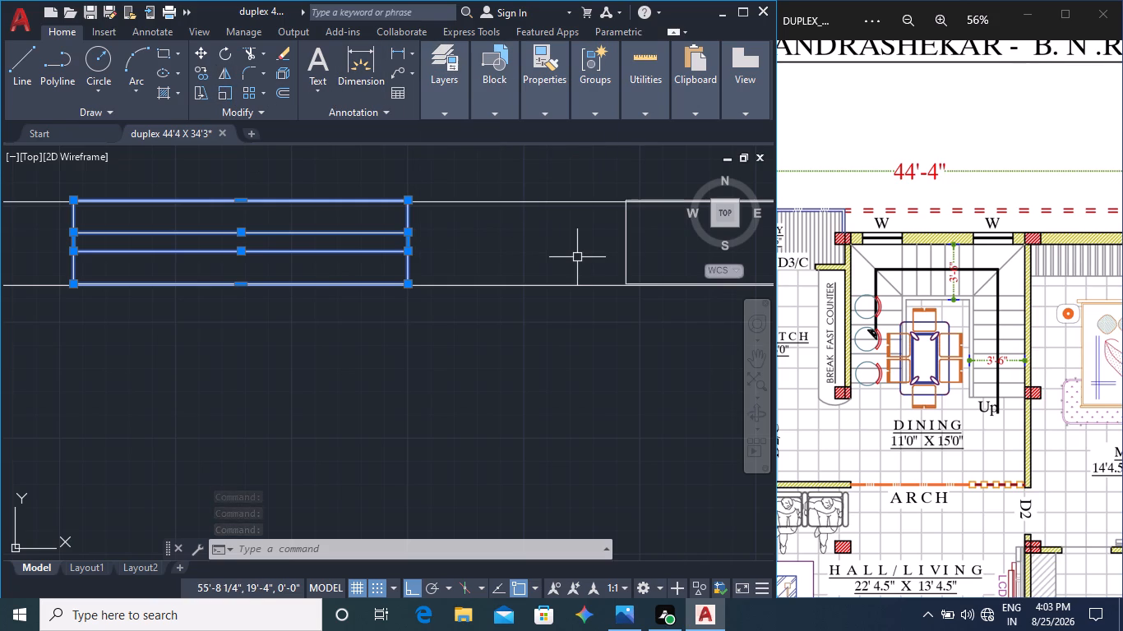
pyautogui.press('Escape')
# Erase the second, plain window rectangle in the dining area's top wall.
pyautogui.moveTo(571, 257); pyautogui.dragTo(373, 257, button='middle')
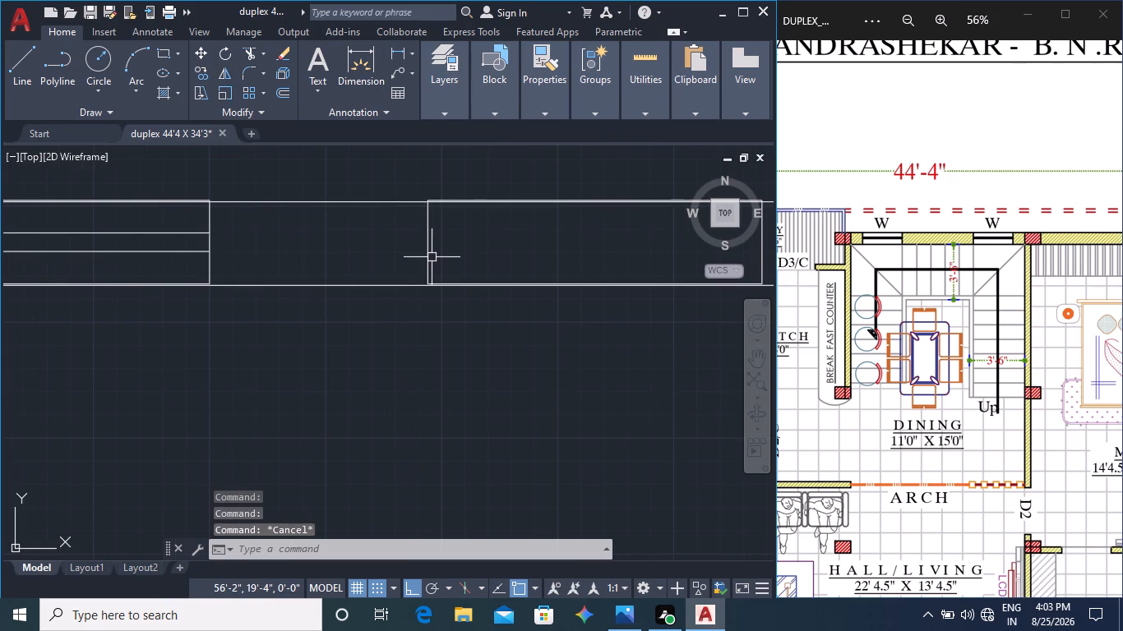
pyautogui.click(427, 262)
pyautogui.press('Delete')
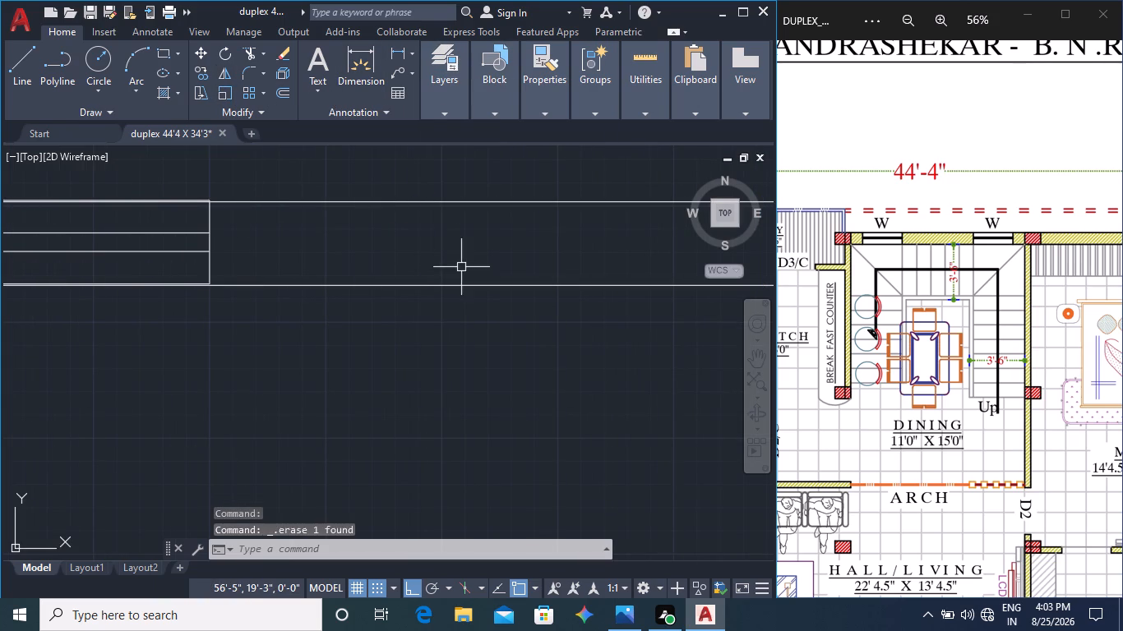
# Copy the first window with both glazing lines about 5'-3" to the right along the dining area's top wall.
pyautogui.click(250, 251)
pyautogui.click(110, 227)
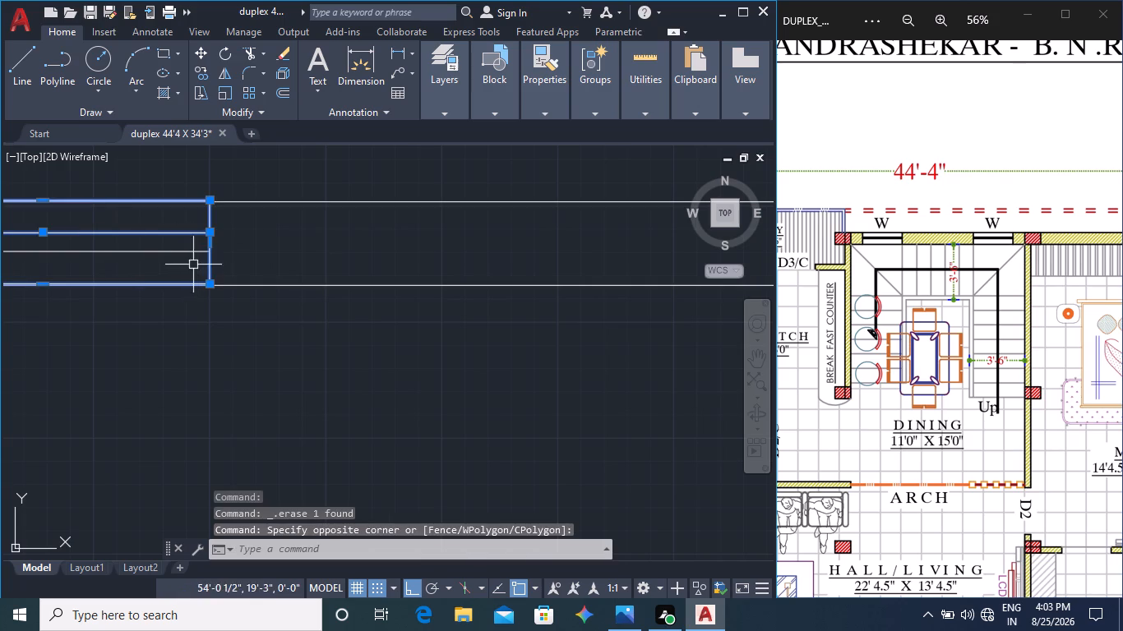
pyautogui.click(182, 251)
pyautogui.click(201, 71)
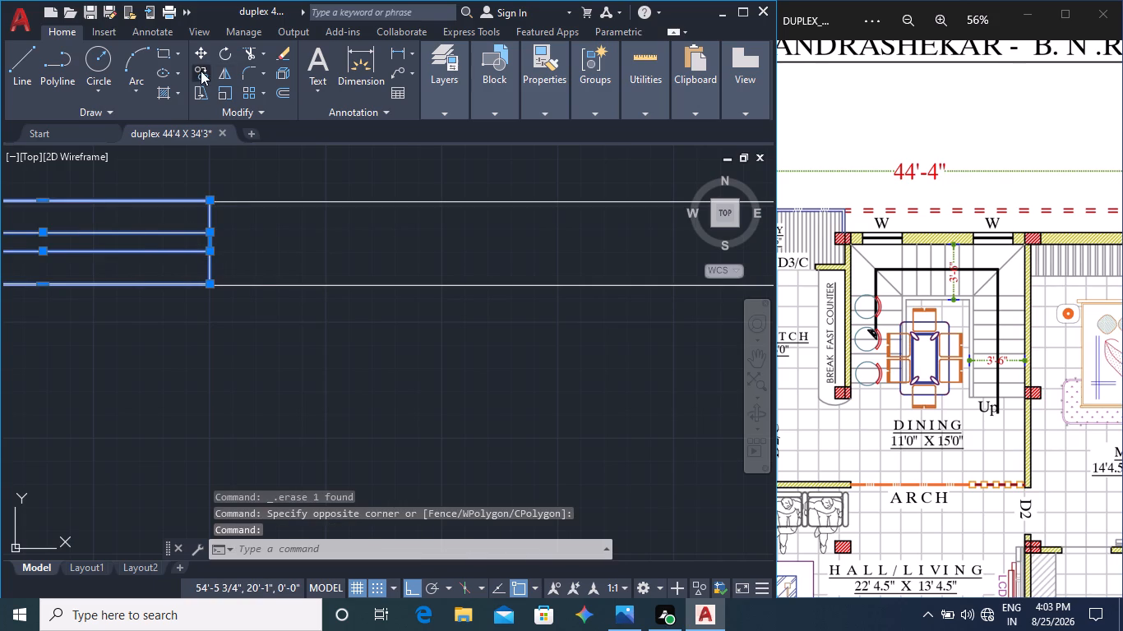
pyautogui.click(209, 286)
pyautogui.scroll(-3, 367, 281)
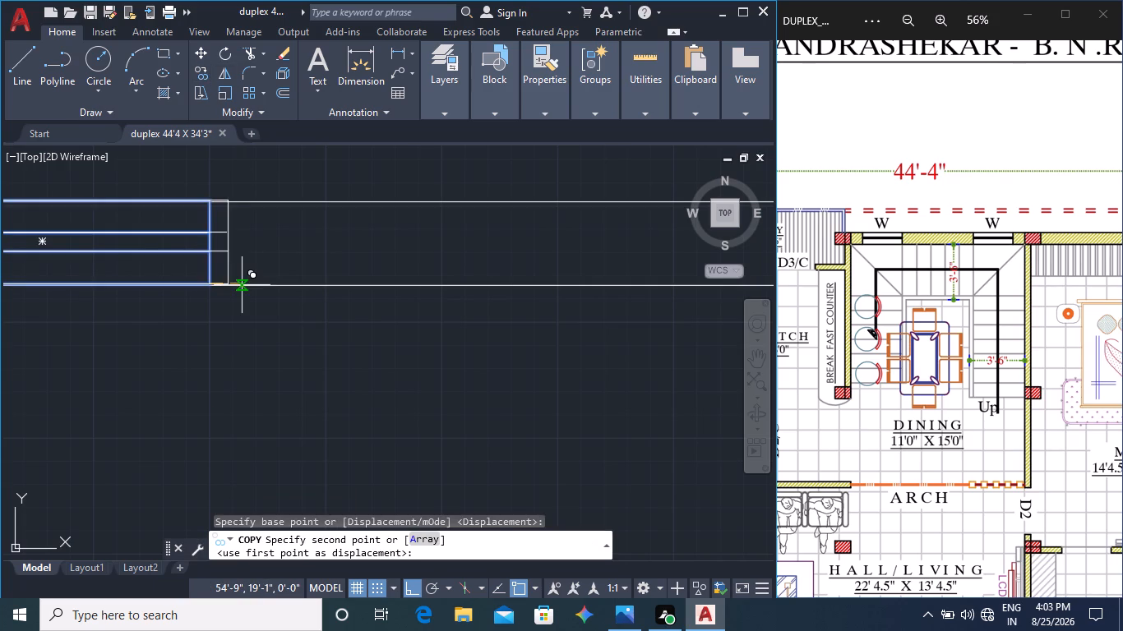
pyautogui.moveTo(469, 275); pyautogui.dragTo(435, 279, button='middle')
pyautogui.scroll(1, 436, 279)
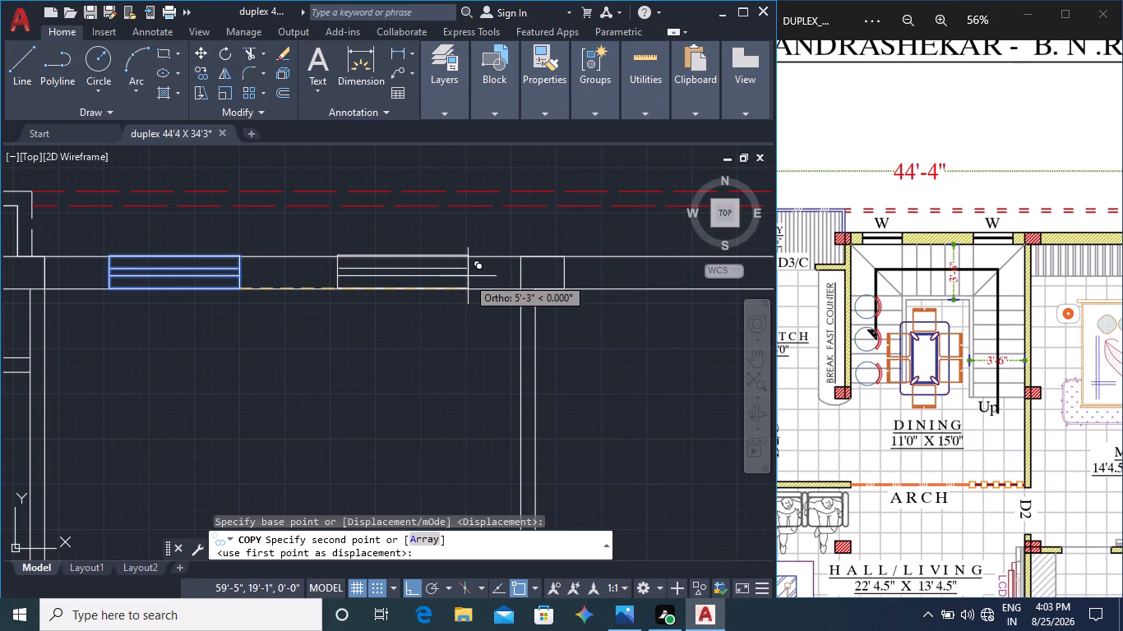
pyautogui.click(467, 277)
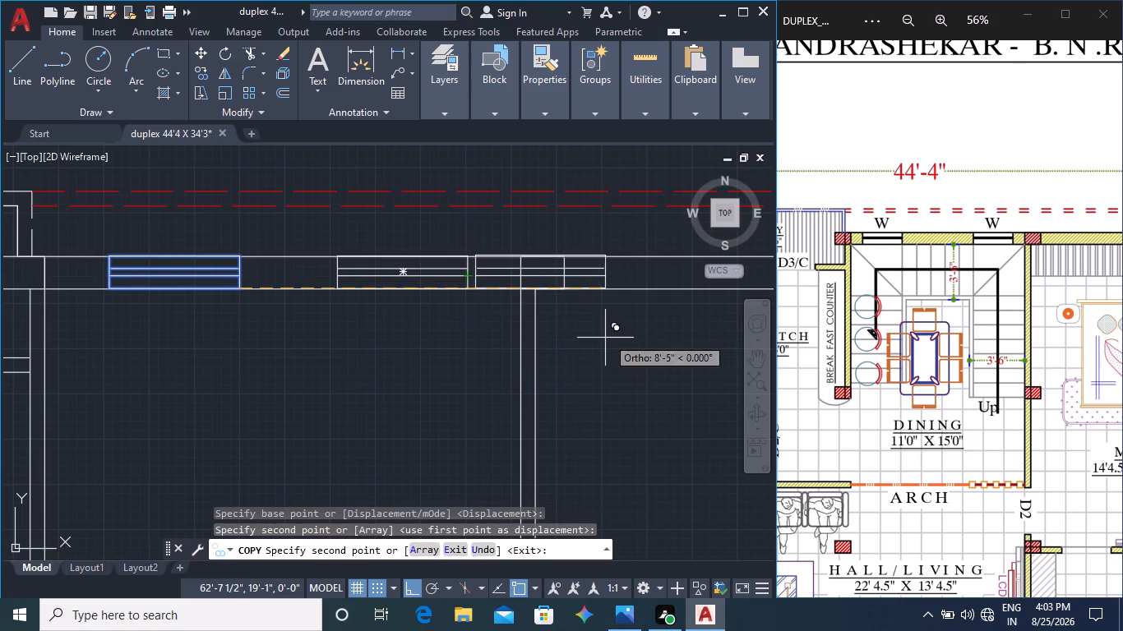
# With Ortho off, place another copy of the window against the inner face of the wash room's outer side wall.
pyautogui.moveTo(608, 337); pyautogui.dragTo(329, 308, button='middle')
pyautogui.press('F7')
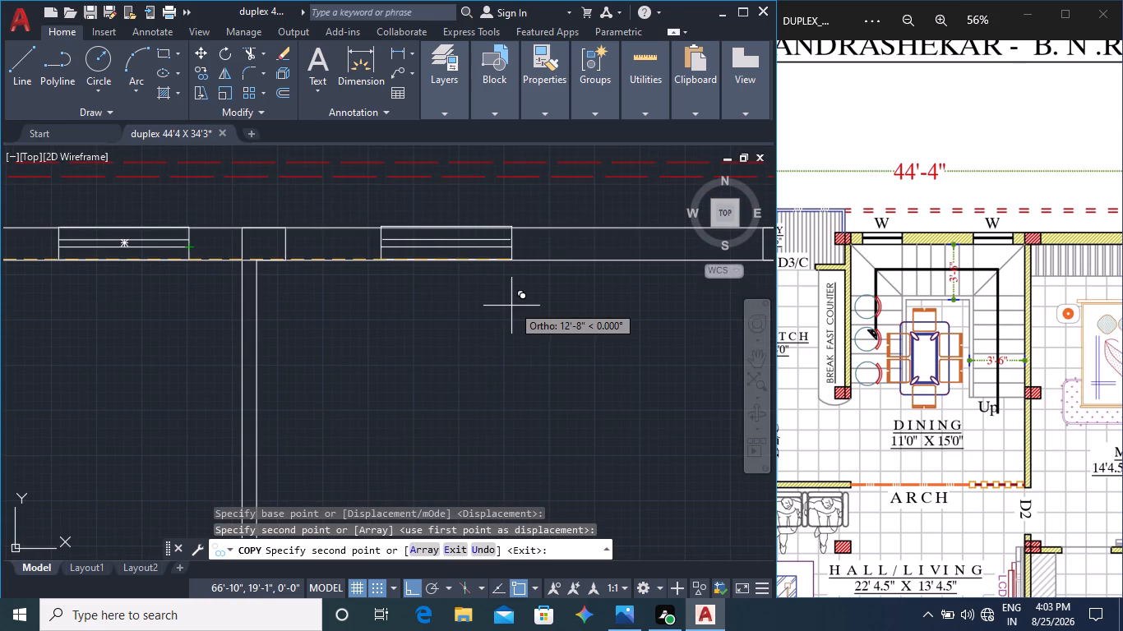
pyautogui.press('F7')
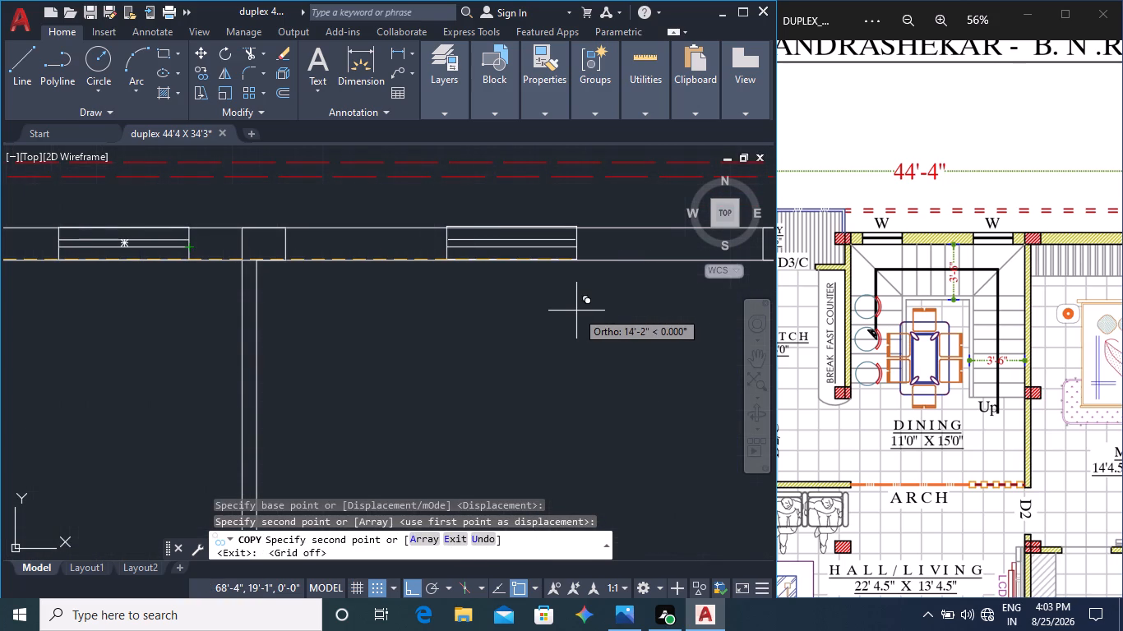
pyautogui.press('F8')
pyautogui.scroll(-1, 592, 313)
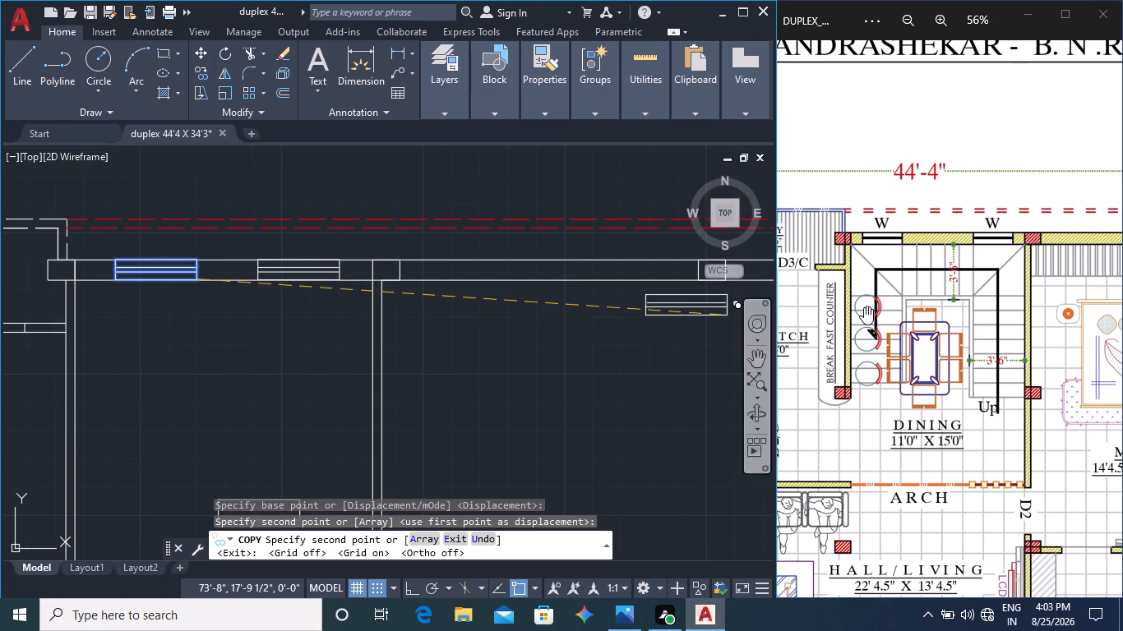
pyautogui.middleClick(864, 306)
pyautogui.moveTo(862, 302); pyautogui.dragTo(749, 309, button='middle')
pyautogui.moveTo(871, 320); pyautogui.dragTo(745, 303, button='middle')
pyautogui.moveTo(834, 322); pyautogui.dragTo(844, 259, button='middle')
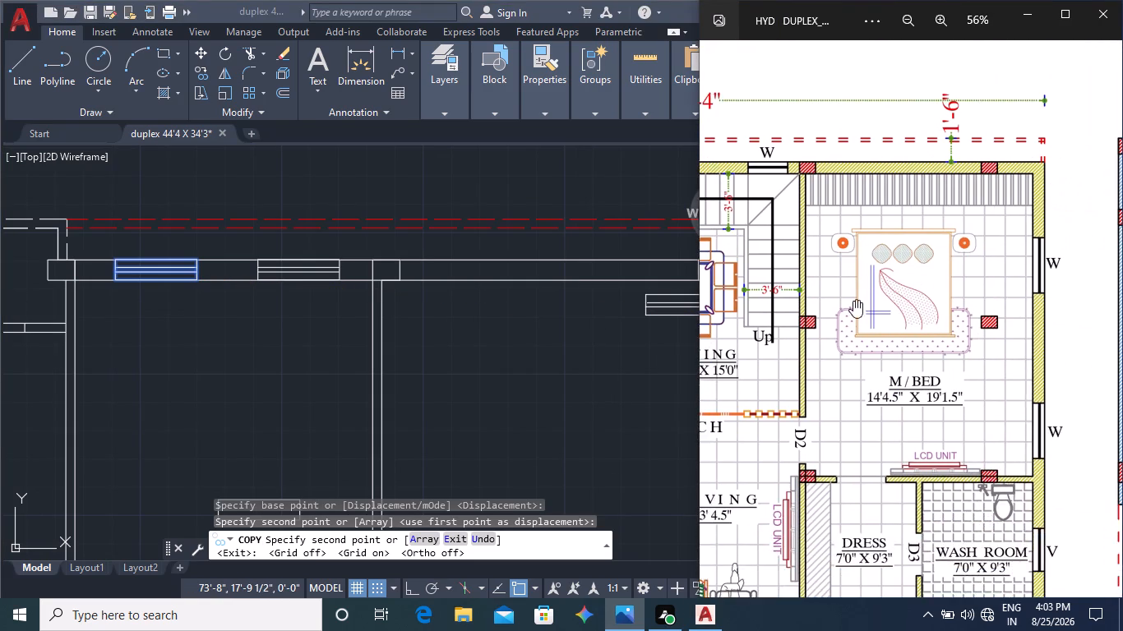
pyautogui.moveTo(854, 302); pyautogui.dragTo(830, 245, button='middle')
pyautogui.middleClick(580, 361)
pyautogui.moveTo(582, 367); pyautogui.dragTo(377, 327, button='middle')
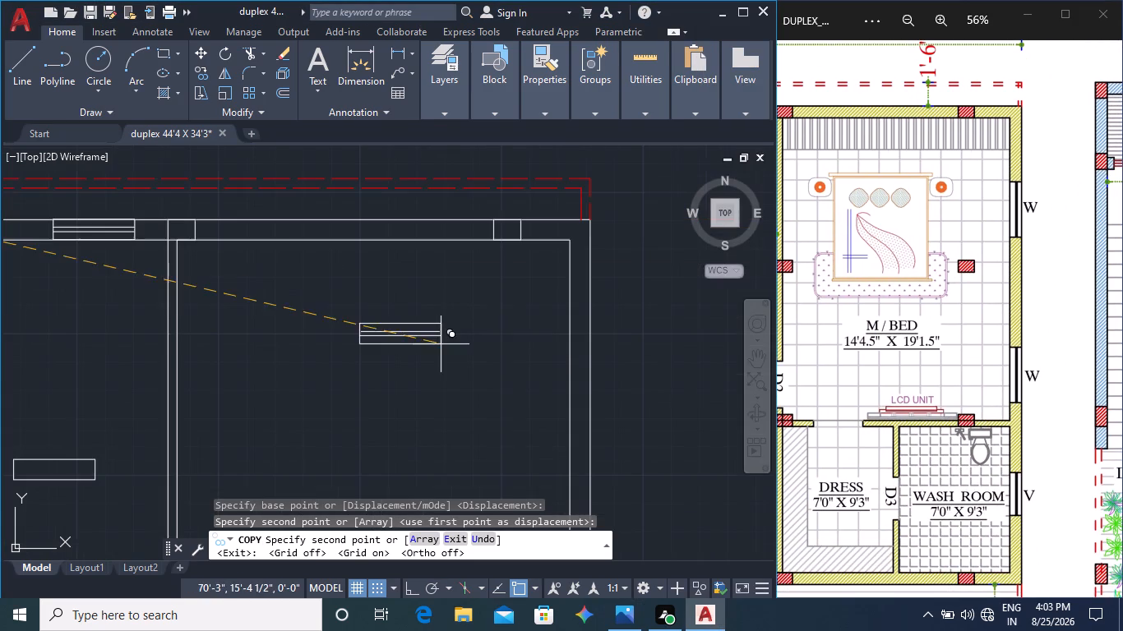
pyautogui.middleClick(847, 366)
pyautogui.moveTo(847, 392); pyautogui.dragTo(940, 303, button='middle')
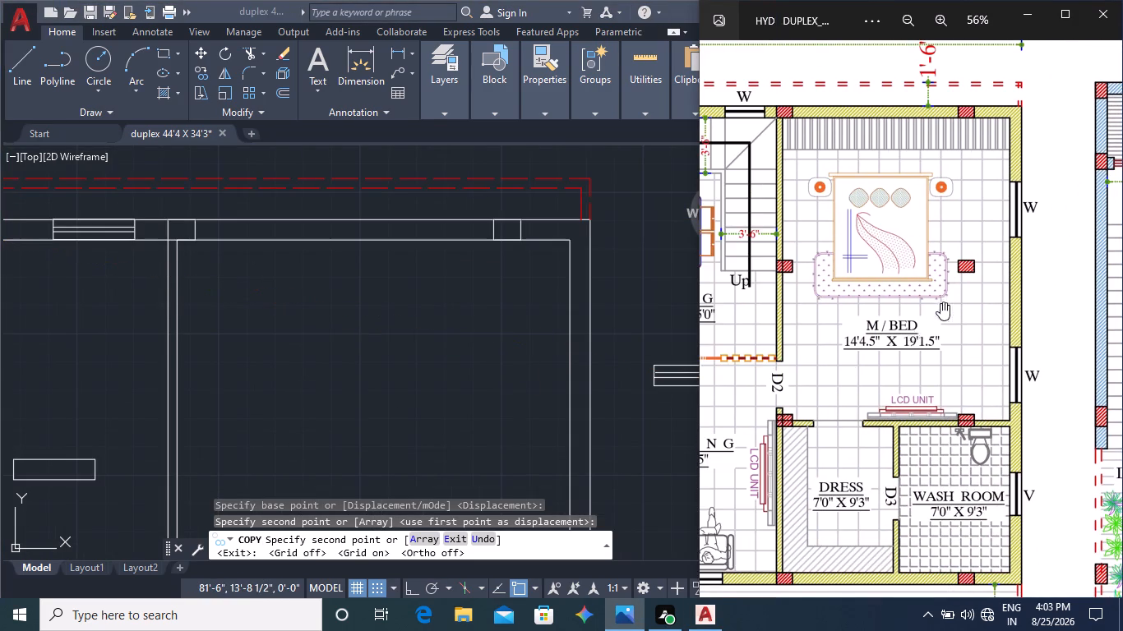
pyautogui.scroll(-1, 883, 369)
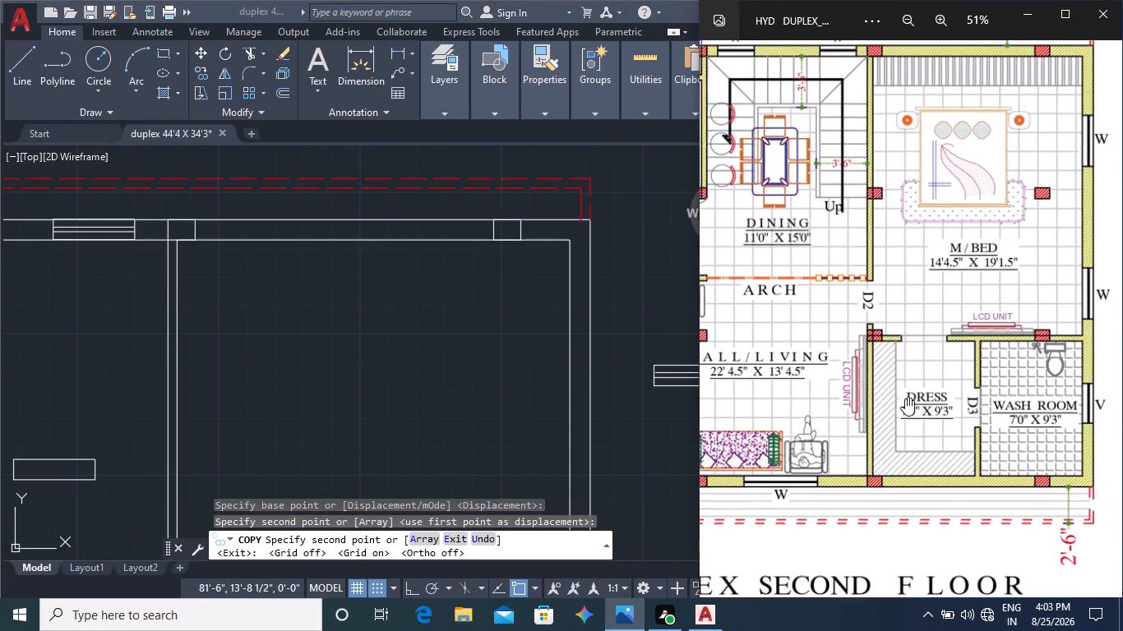
pyautogui.scroll(-1, 909, 431)
pyautogui.moveTo(904, 432); pyautogui.dragTo(931, 431, button='middle')
pyautogui.moveTo(908, 435); pyautogui.dragTo(917, 436, button='middle')
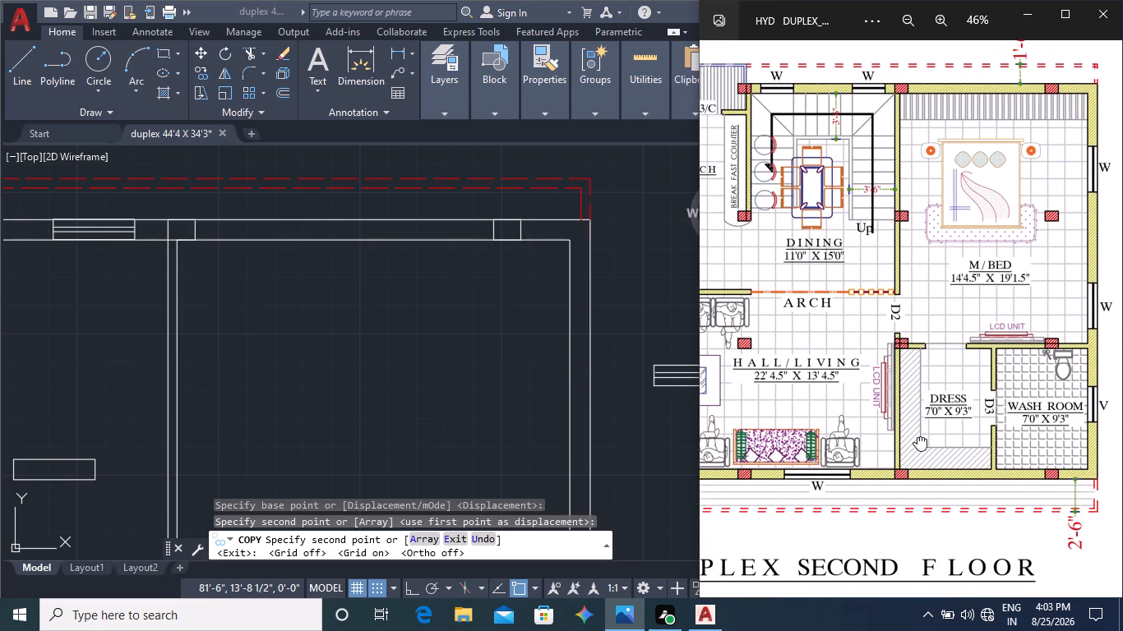
pyautogui.moveTo(917, 436); pyautogui.dragTo(935, 436, button='middle')
pyautogui.middleClick(506, 386)
pyautogui.moveTo(525, 407); pyautogui.dragTo(496, 297, button='middle')
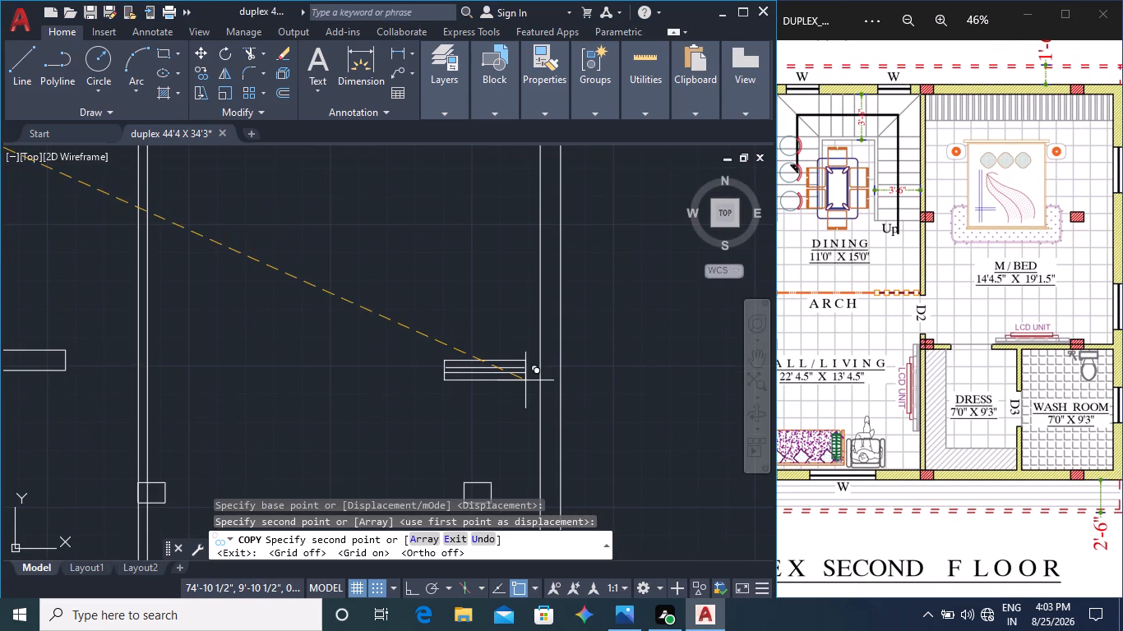
pyautogui.moveTo(525, 383); pyautogui.dragTo(481, 246, button='middle')
pyautogui.moveTo(542, 440); pyautogui.dragTo(529, 276, button='middle')
pyautogui.scroll(-2, 552, 350)
pyautogui.moveTo(564, 426); pyautogui.dragTo(573, 335, button='middle')
pyautogui.scroll(3, 558, 355)
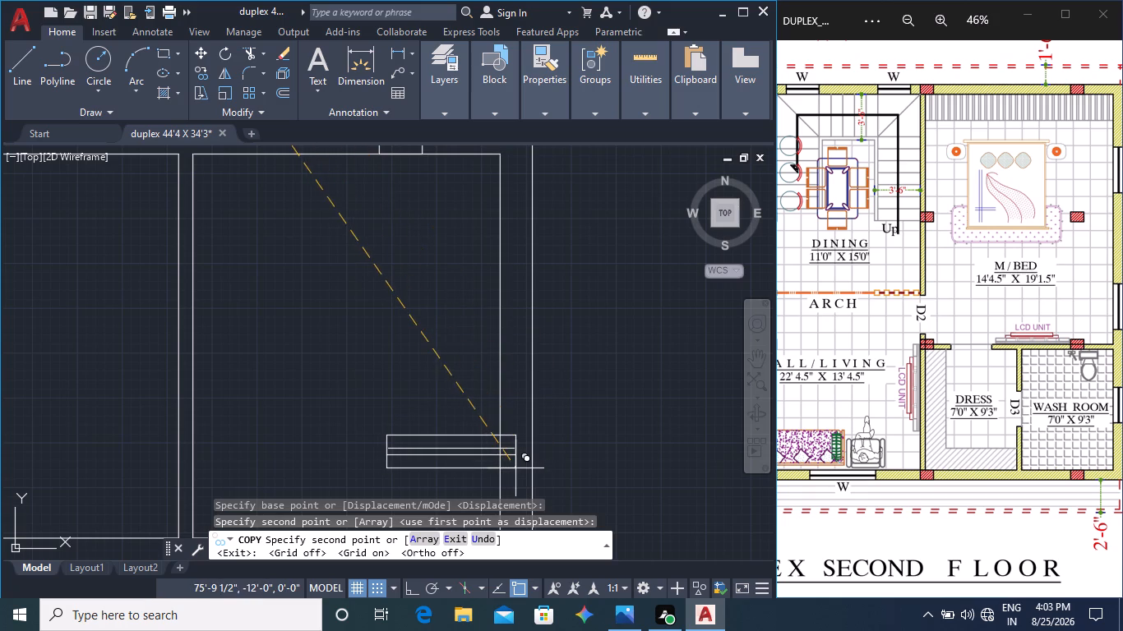
pyautogui.scroll(-1, 515, 457)
pyautogui.moveTo(515, 454); pyautogui.dragTo(541, 375, button='middle')
pyautogui.middleClick(541, 375)
pyautogui.scroll(1, 533, 383)
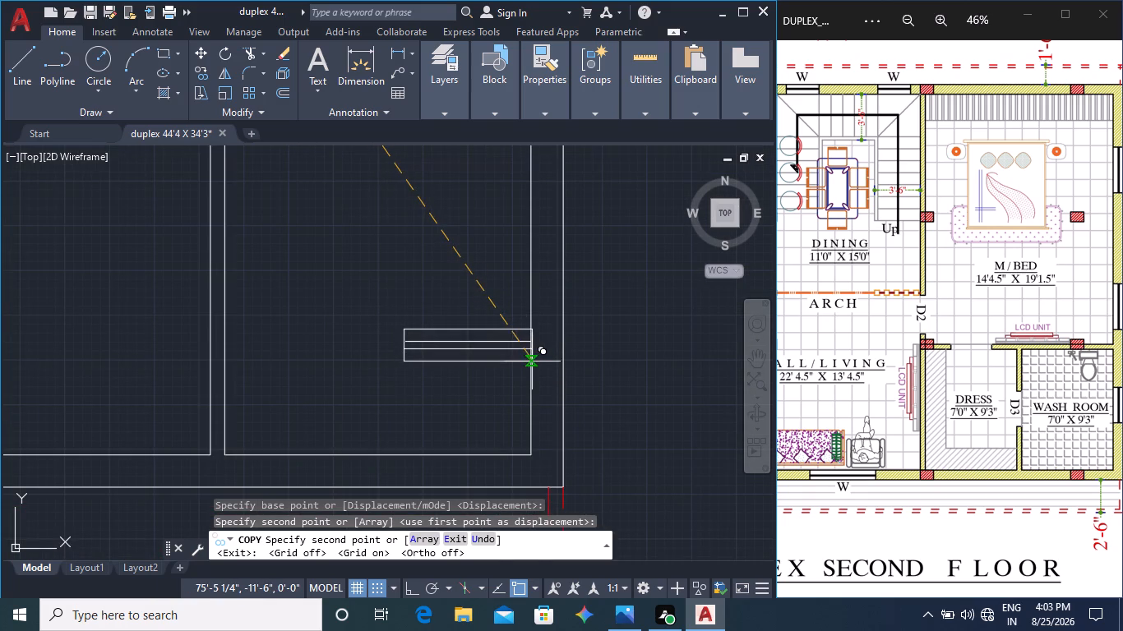
pyautogui.click(532, 362)
pyautogui.press('Escape')
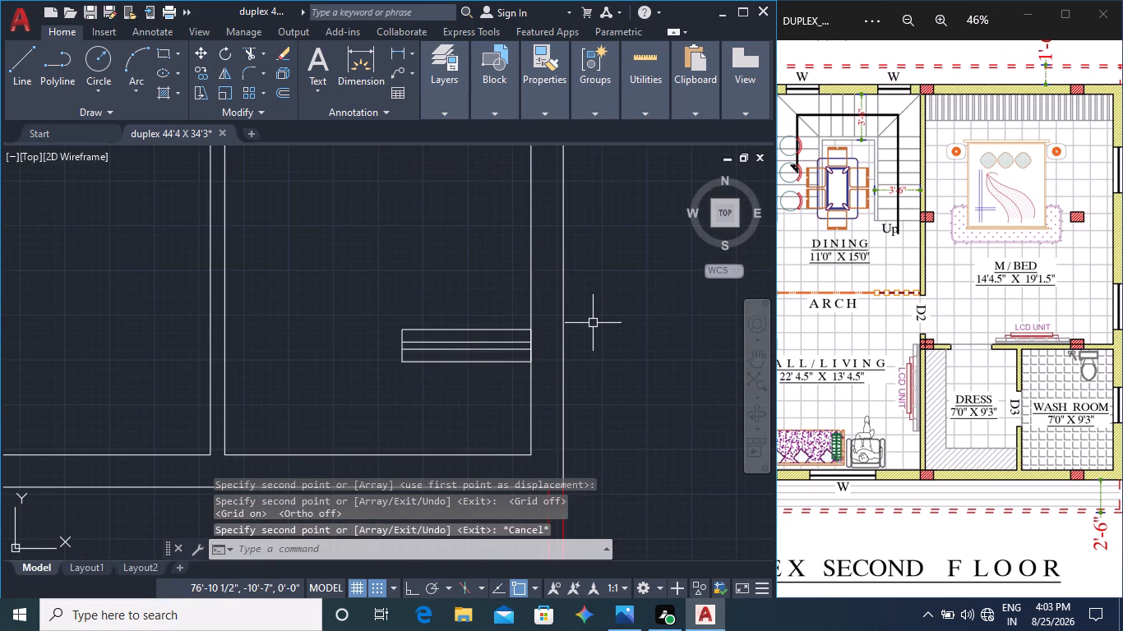
# With Ortho on, rotate the wash room window a quarter turn about its lower corner on the wall's inner face, placing it within the wall.
pyautogui.click(501, 389)
pyautogui.click(406, 287)
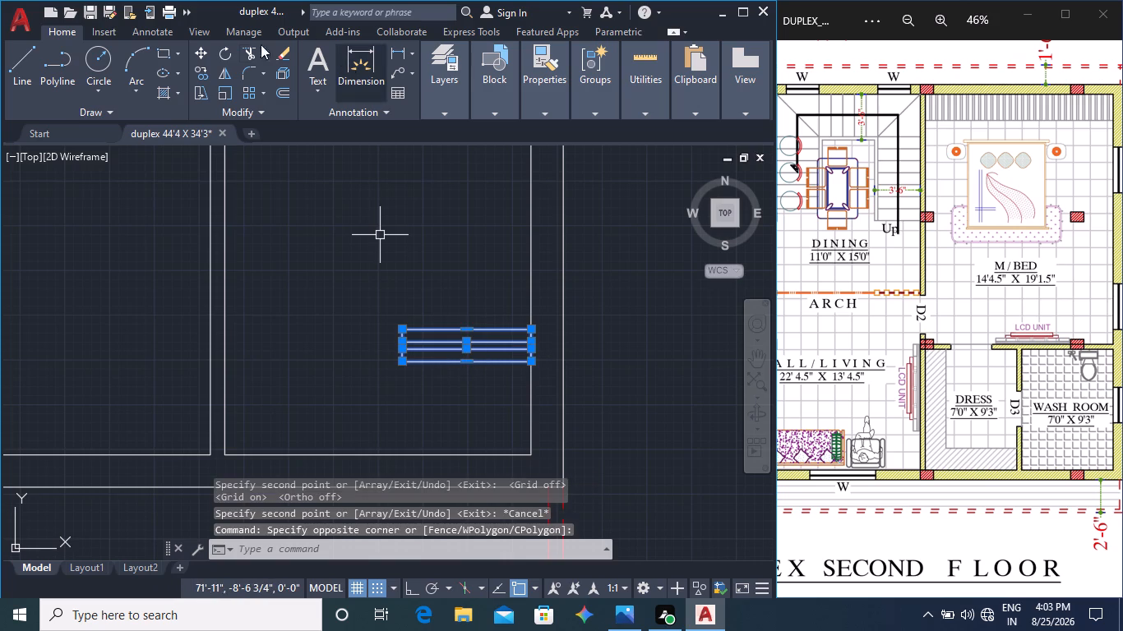
pyautogui.click(218, 50)
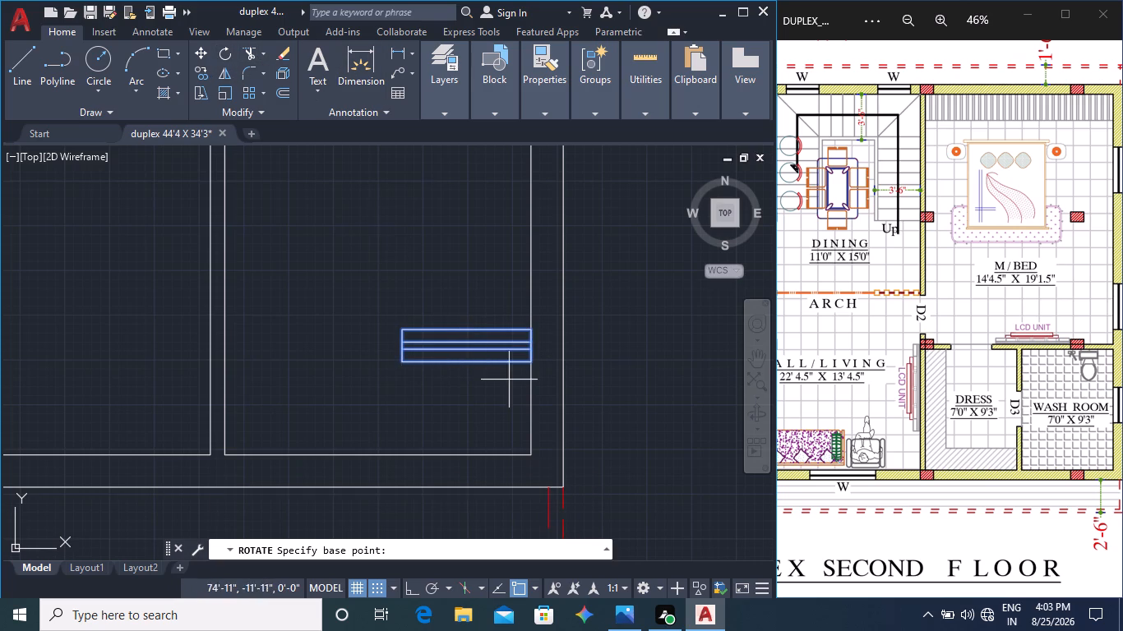
pyautogui.click(534, 363)
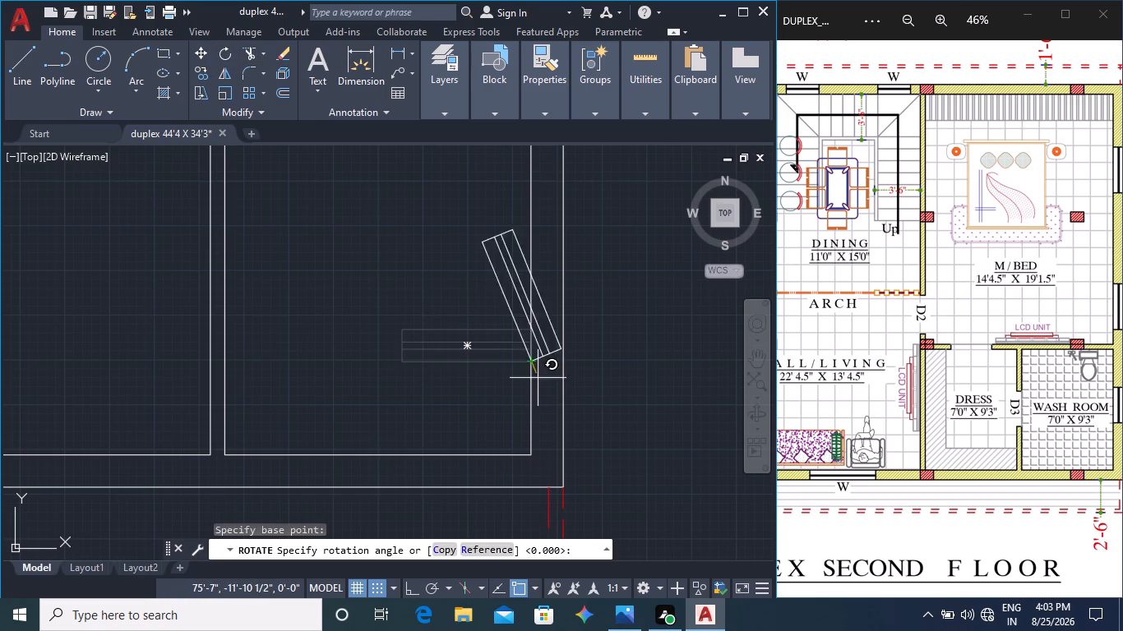
pyautogui.press('F8')
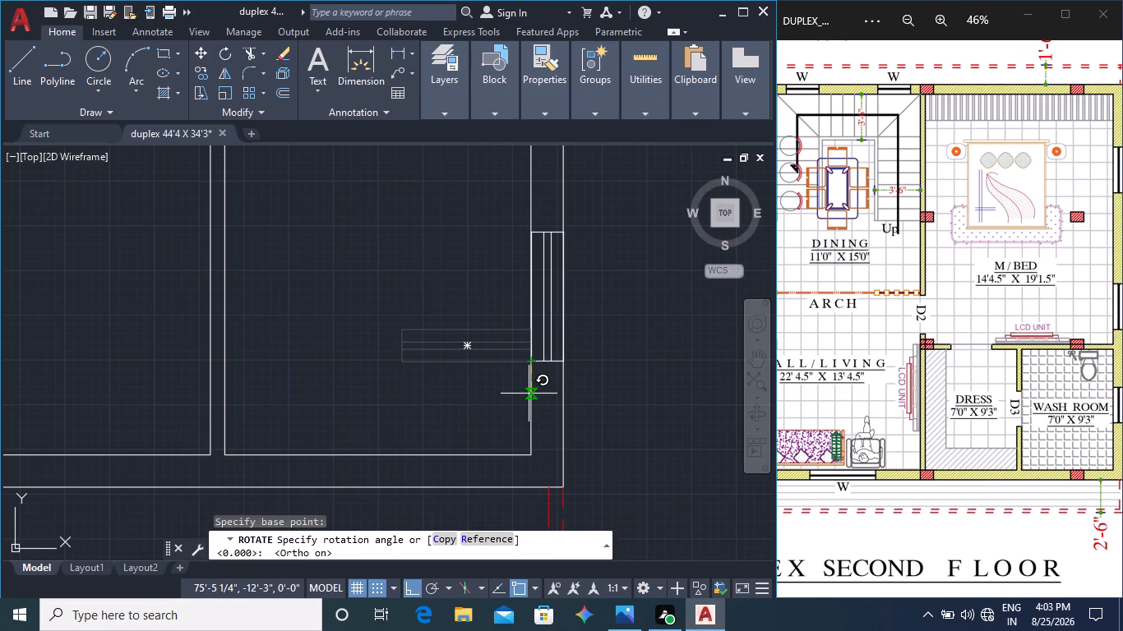
pyautogui.click(529, 394)
pyautogui.press('Escape')
pyautogui.scroll(-2, 631, 393)
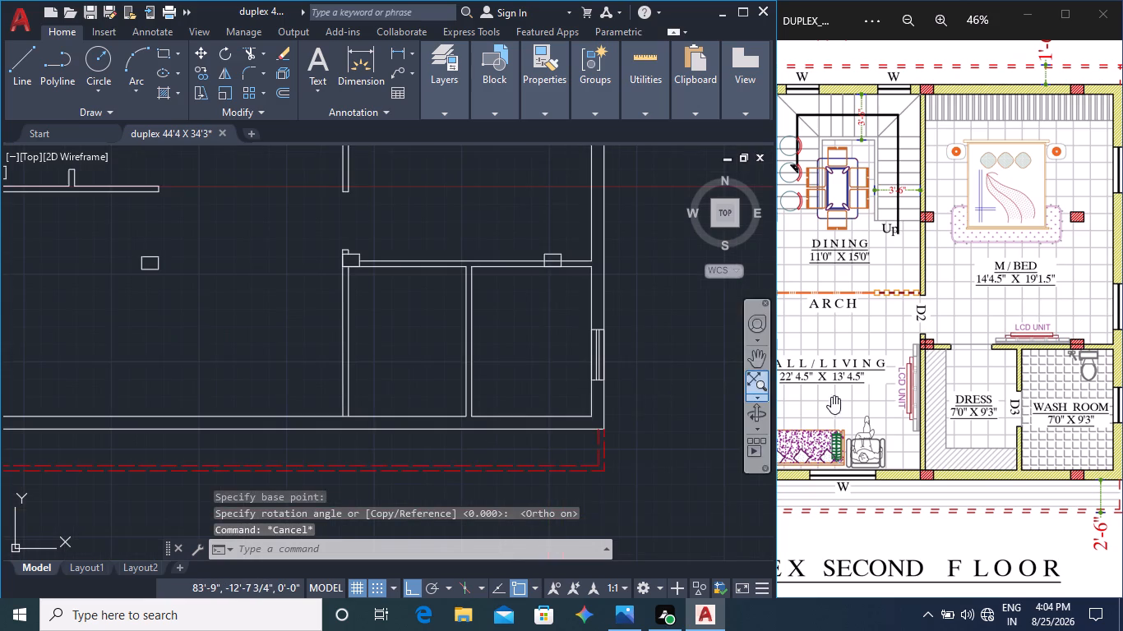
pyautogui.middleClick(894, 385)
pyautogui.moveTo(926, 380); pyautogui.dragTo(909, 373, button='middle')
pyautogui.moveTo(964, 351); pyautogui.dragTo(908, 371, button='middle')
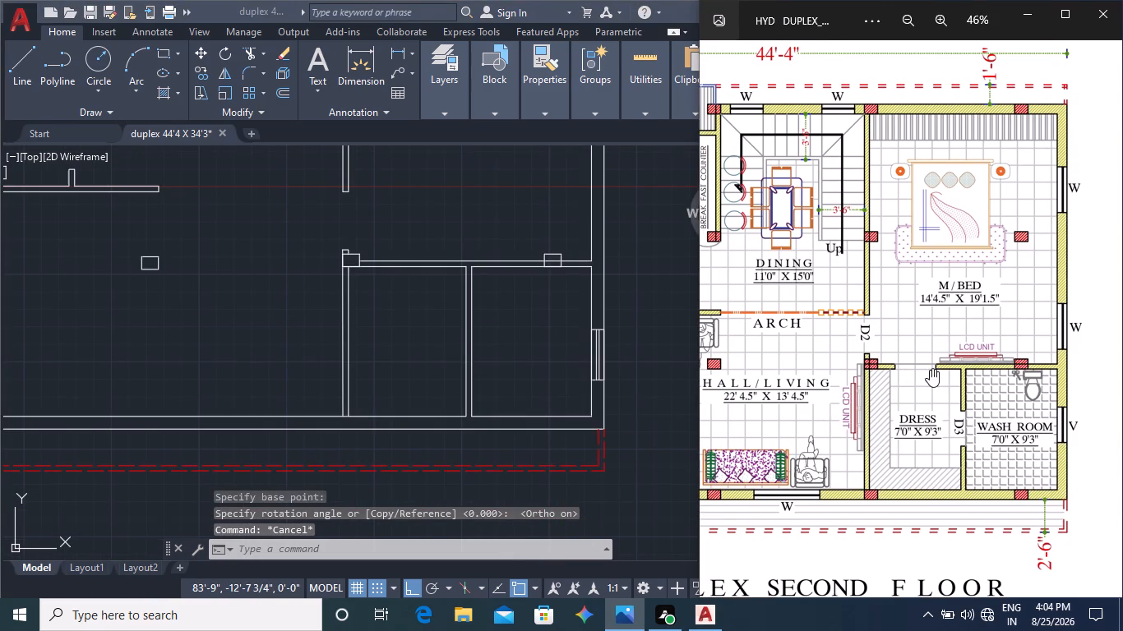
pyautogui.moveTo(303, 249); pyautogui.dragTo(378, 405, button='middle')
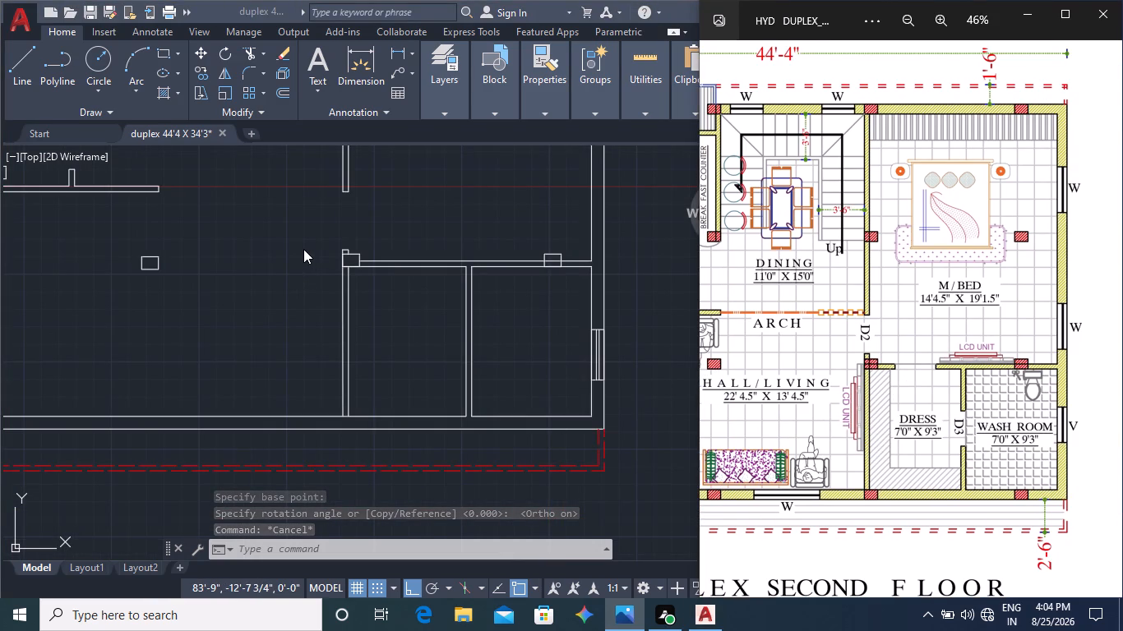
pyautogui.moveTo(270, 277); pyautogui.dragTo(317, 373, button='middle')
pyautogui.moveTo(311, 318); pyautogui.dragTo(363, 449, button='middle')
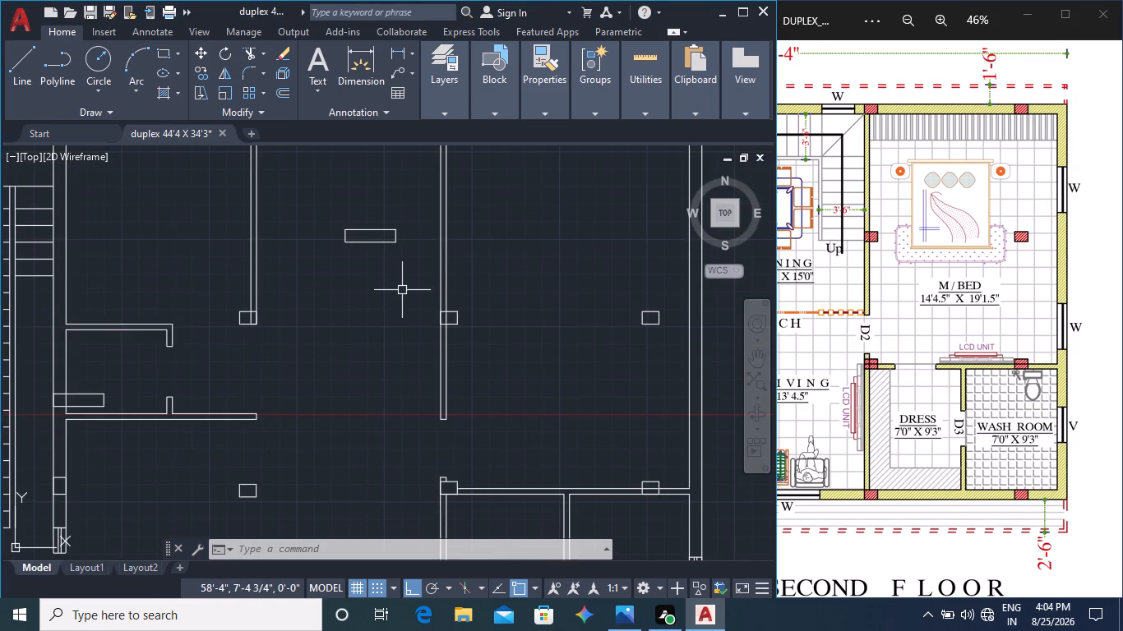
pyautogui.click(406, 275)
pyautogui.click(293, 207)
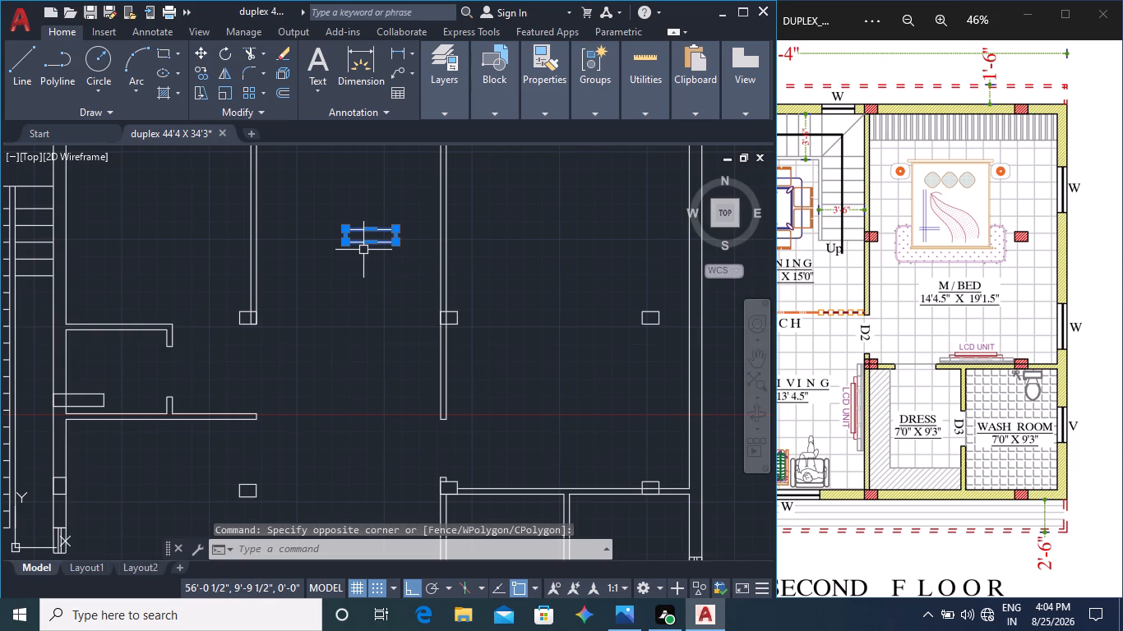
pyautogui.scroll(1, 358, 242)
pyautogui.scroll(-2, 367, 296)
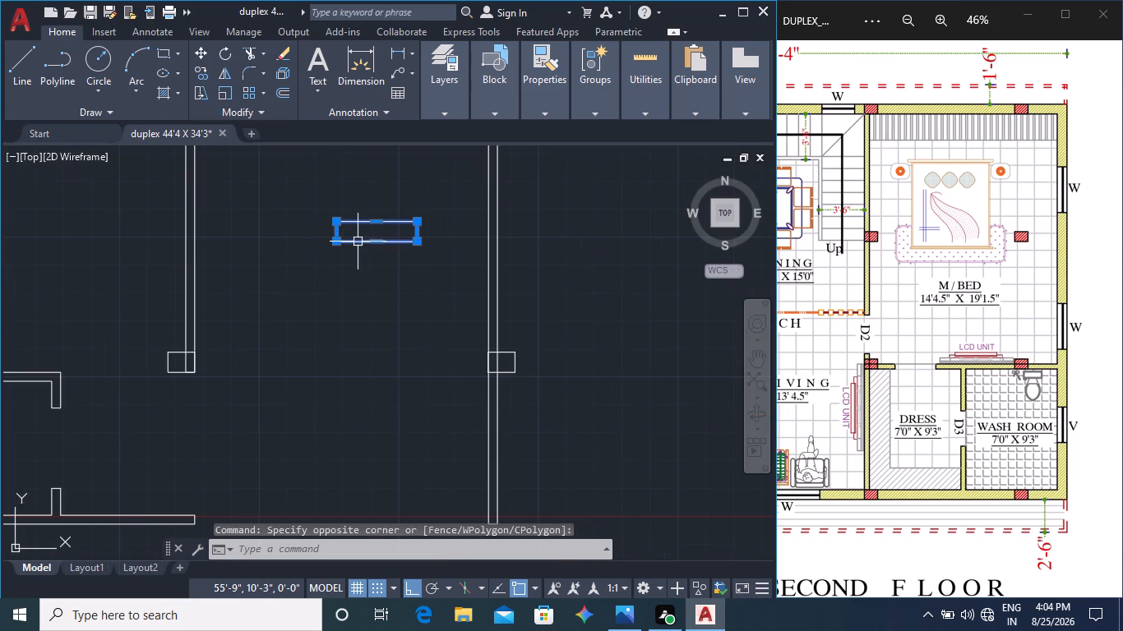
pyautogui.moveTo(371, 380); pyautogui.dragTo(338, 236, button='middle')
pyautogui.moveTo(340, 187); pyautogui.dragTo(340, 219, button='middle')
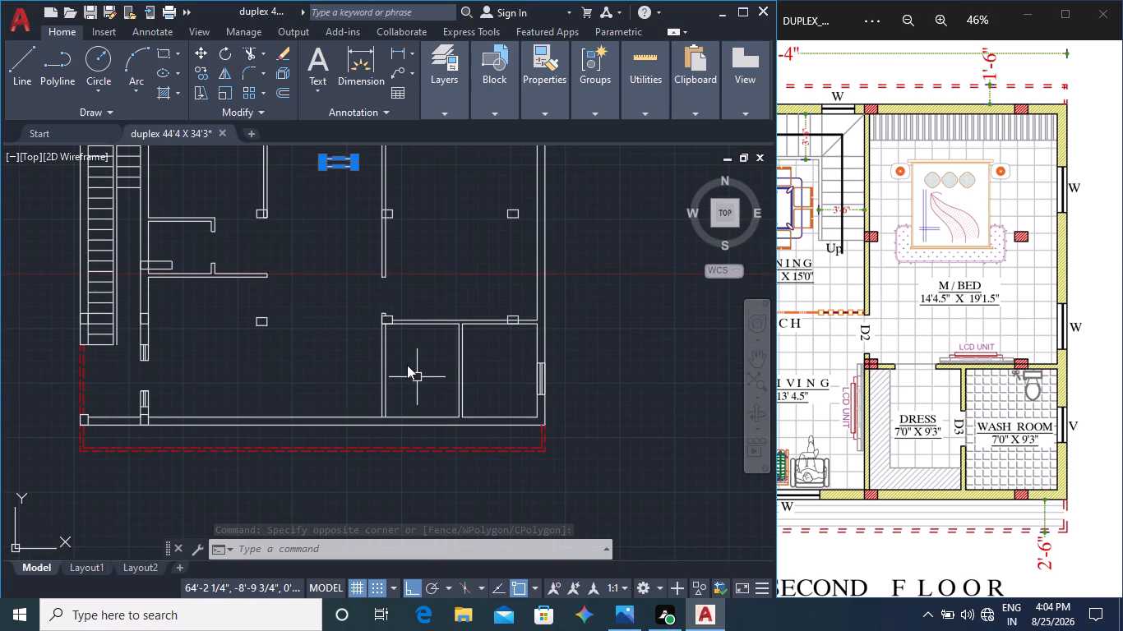
# Draw a closed 4' by 4" window rectangle with Line in the hall/living area, above the bottom wall and near the dress room wall.
pyautogui.click(20, 64)
pyautogui.scroll(2, 347, 334)
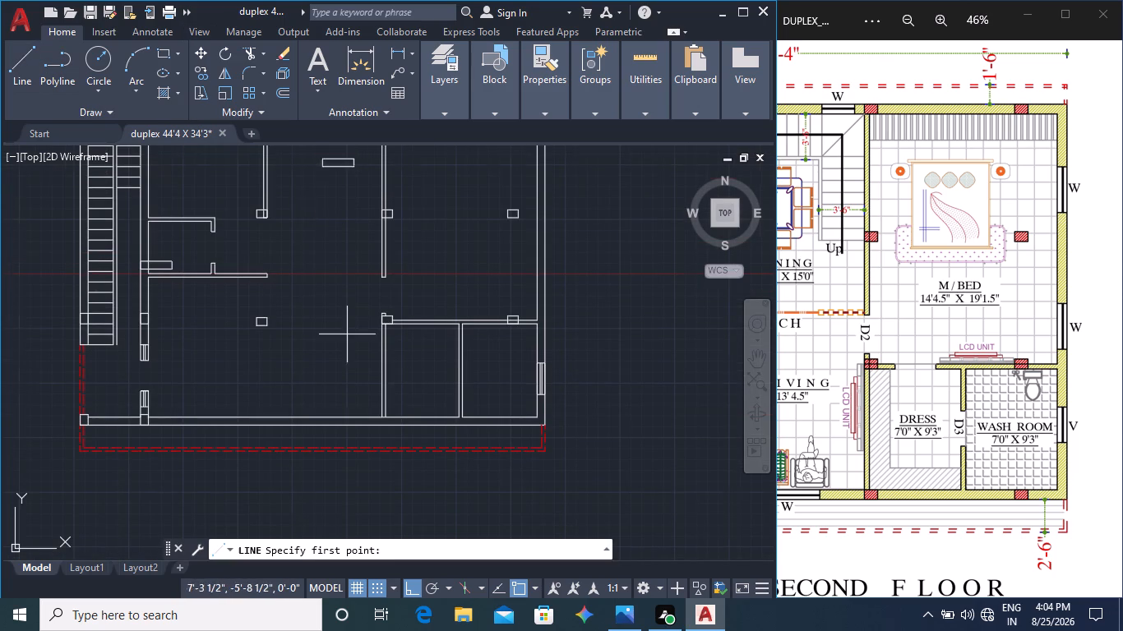
pyautogui.scroll(1, 347, 334)
pyautogui.moveTo(344, 440); pyautogui.dragTo(330, 261, button='middle')
pyautogui.click(238, 390)
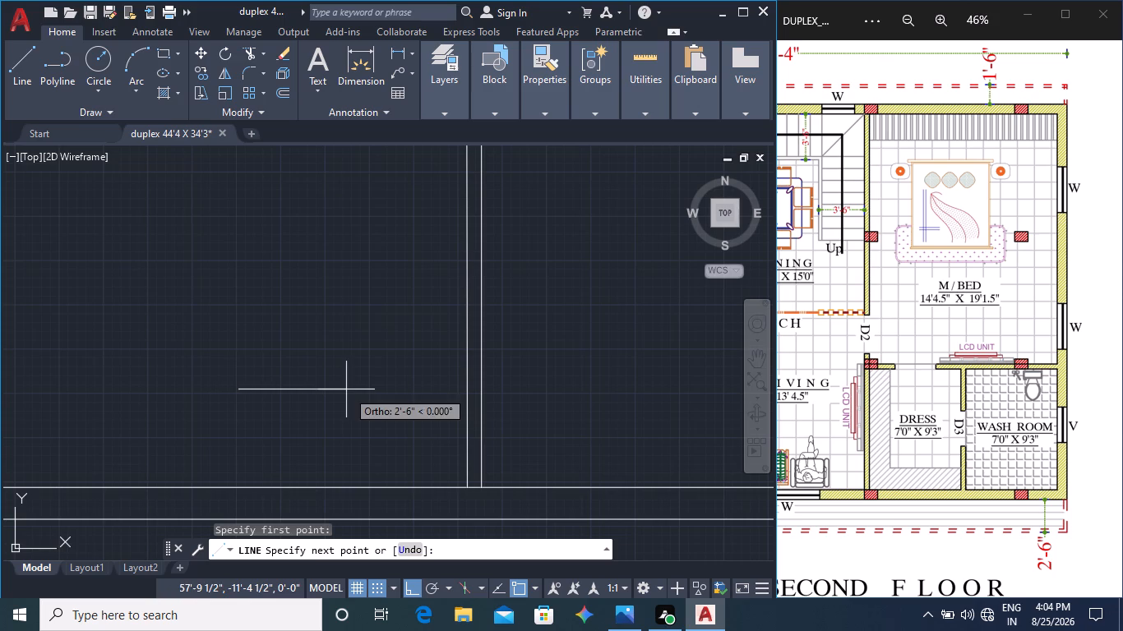
pyautogui.press('4')
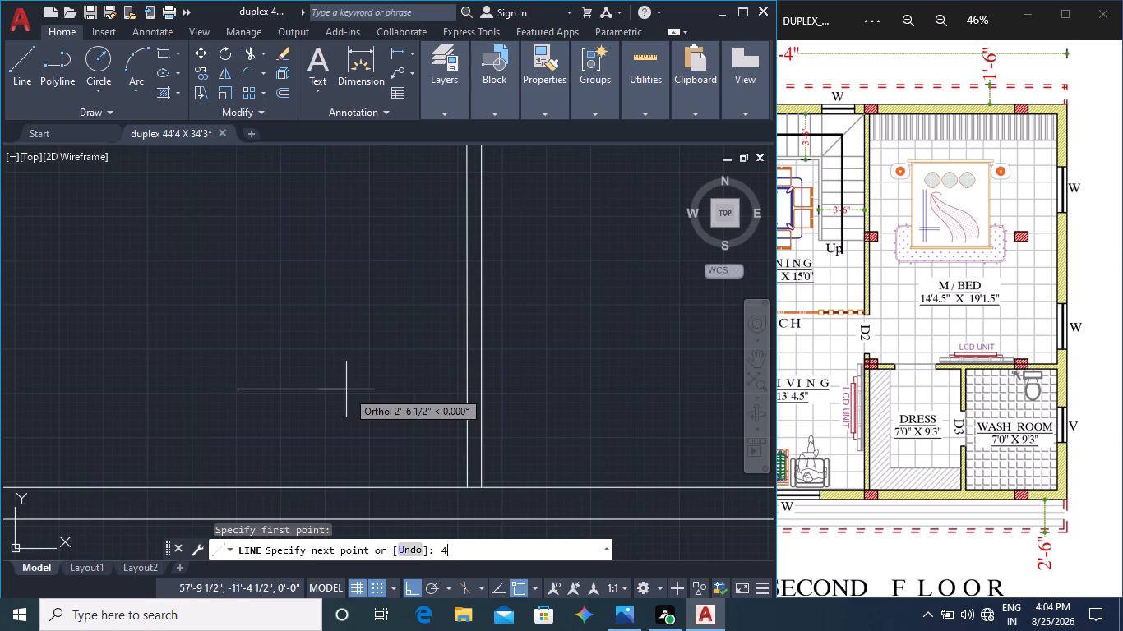
pyautogui.press("'")
pyautogui.press('Return')
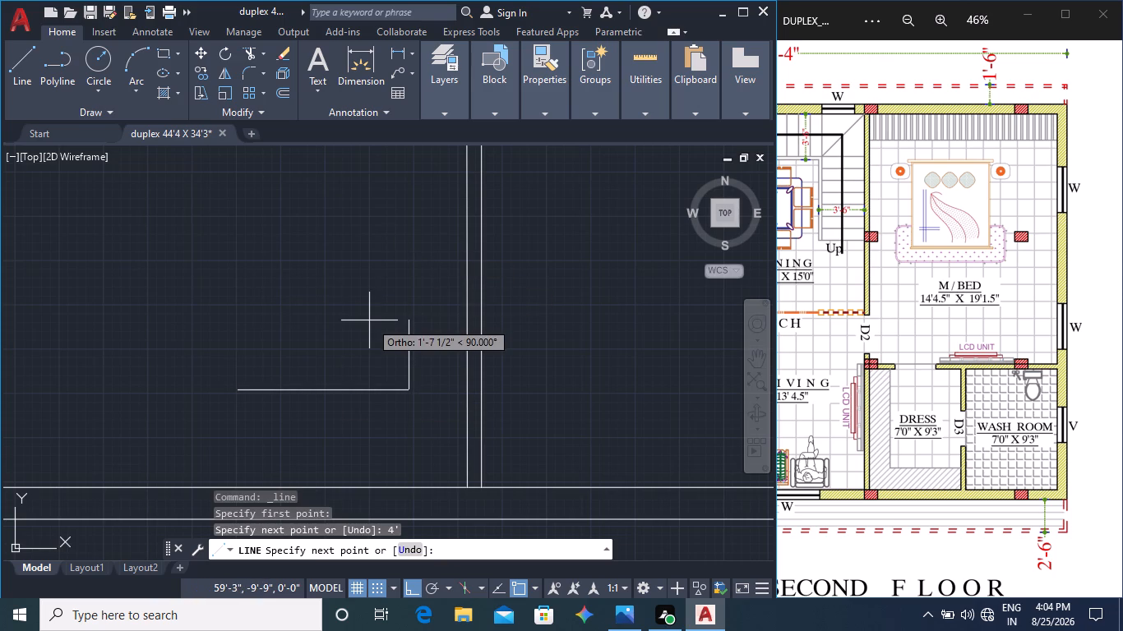
pyautogui.write('4"')
pyautogui.press('Return')
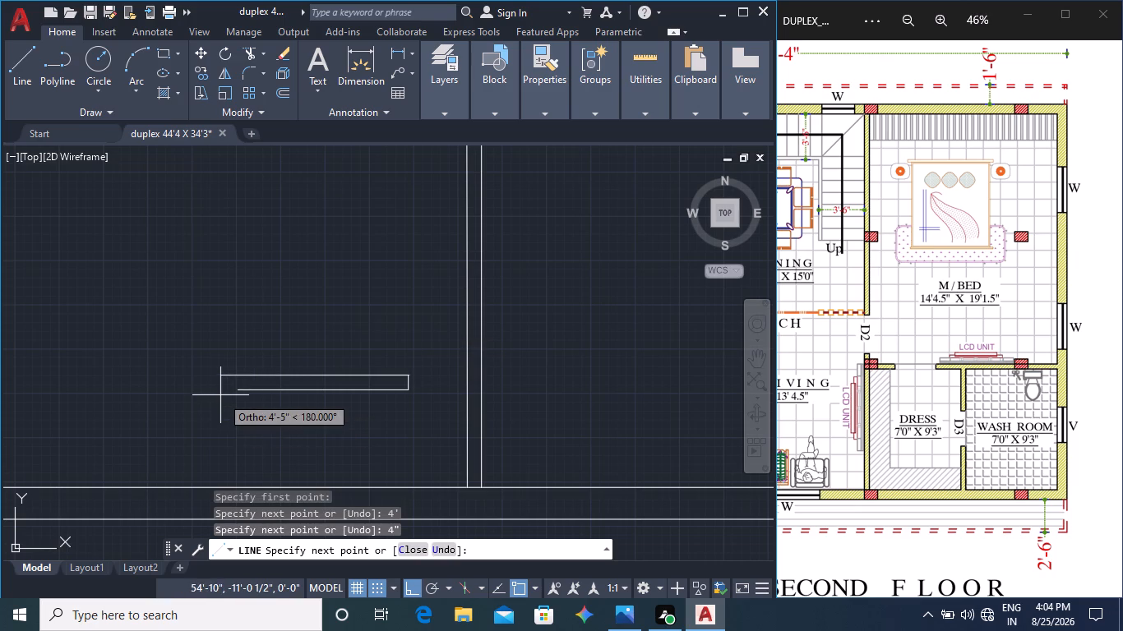
pyautogui.write("4'")
pyautogui.press('Return')
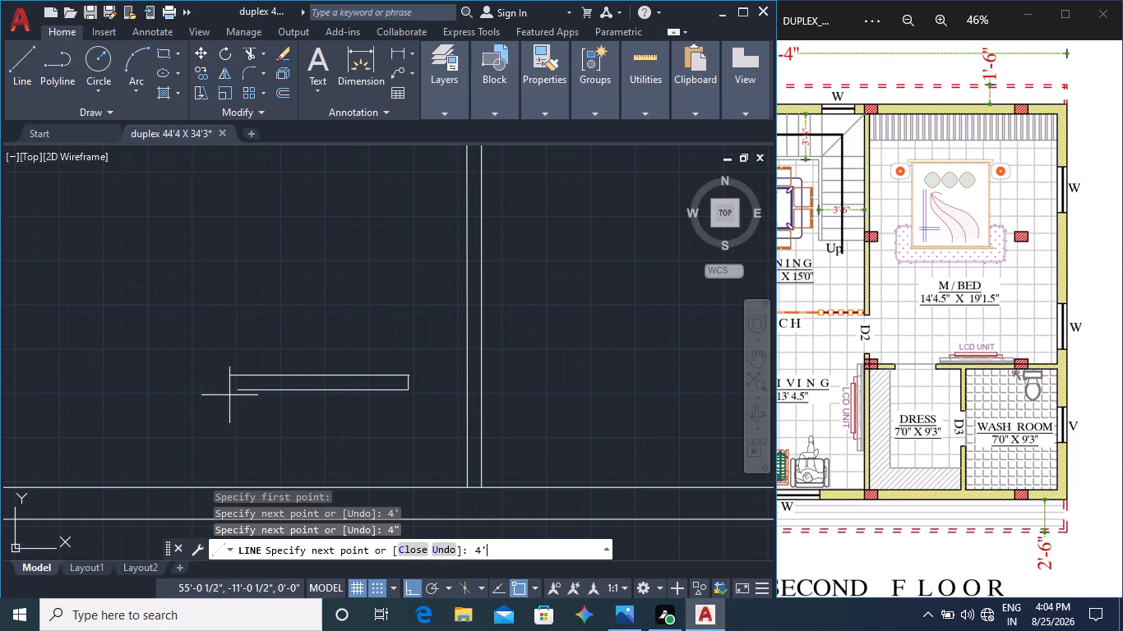
pyautogui.click(412, 555)
# Select all four lines of the 4' by 4" rectangle in the hall/living area.
pyautogui.click(421, 433)
pyautogui.click(196, 330)
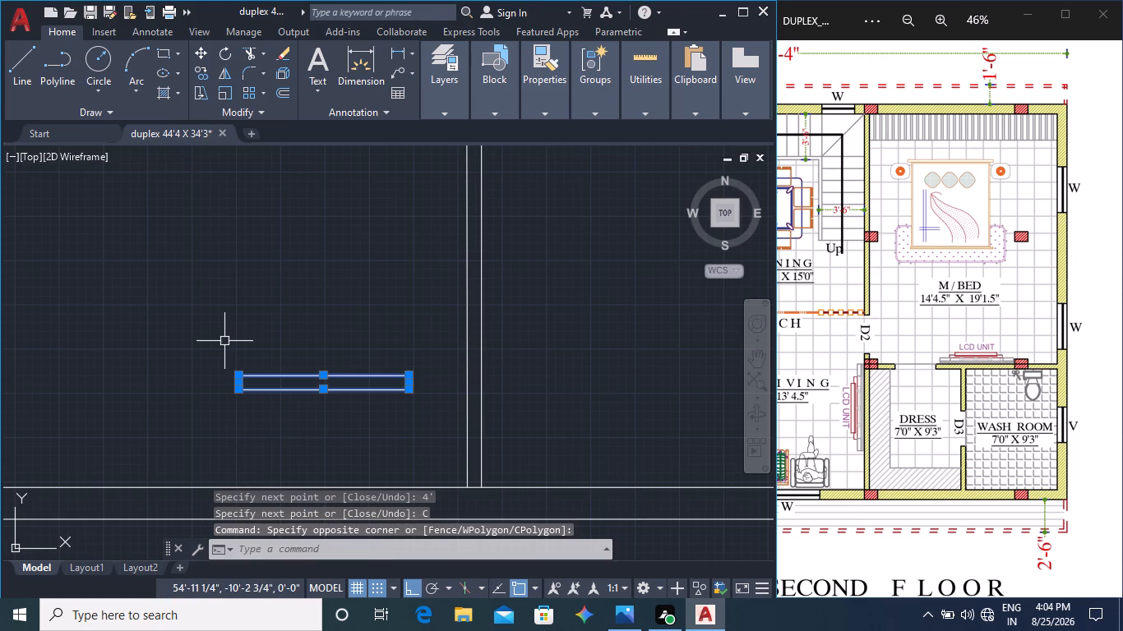
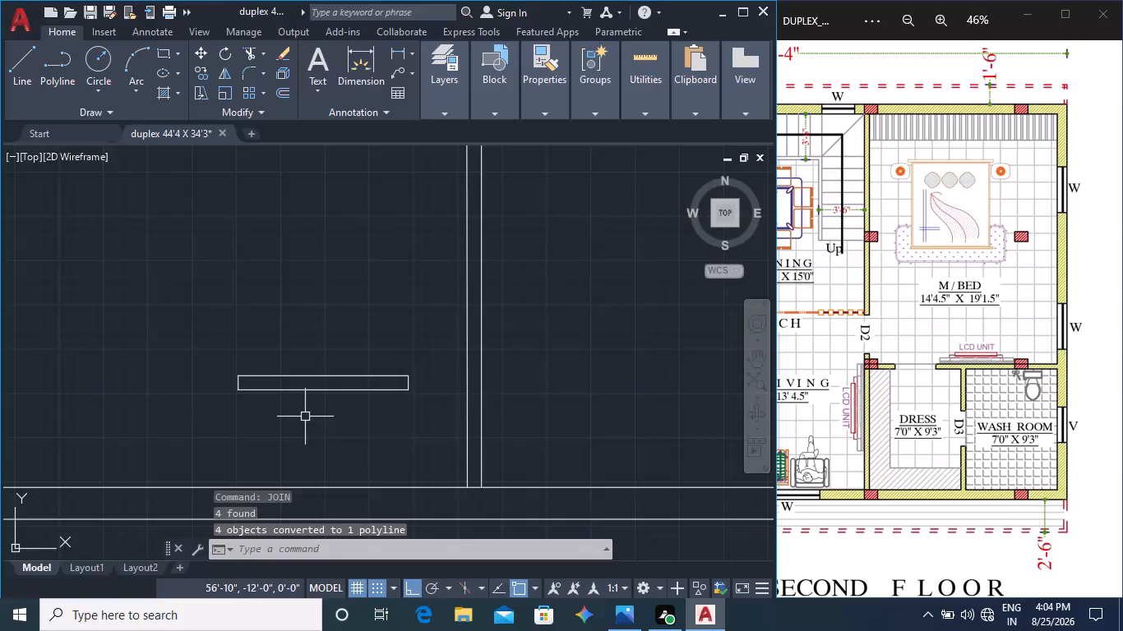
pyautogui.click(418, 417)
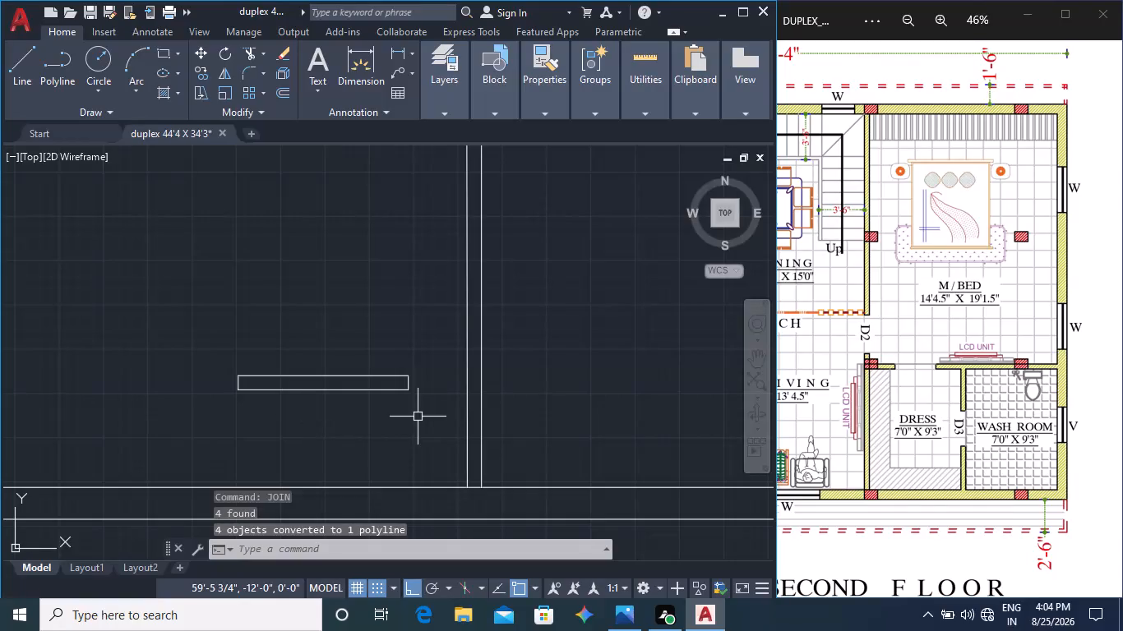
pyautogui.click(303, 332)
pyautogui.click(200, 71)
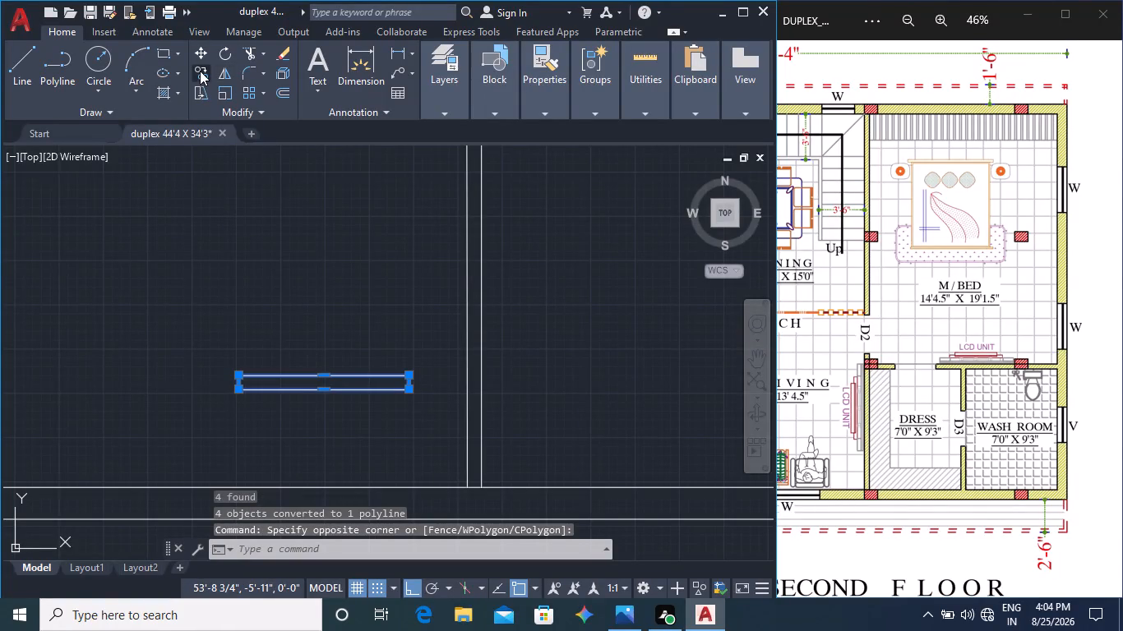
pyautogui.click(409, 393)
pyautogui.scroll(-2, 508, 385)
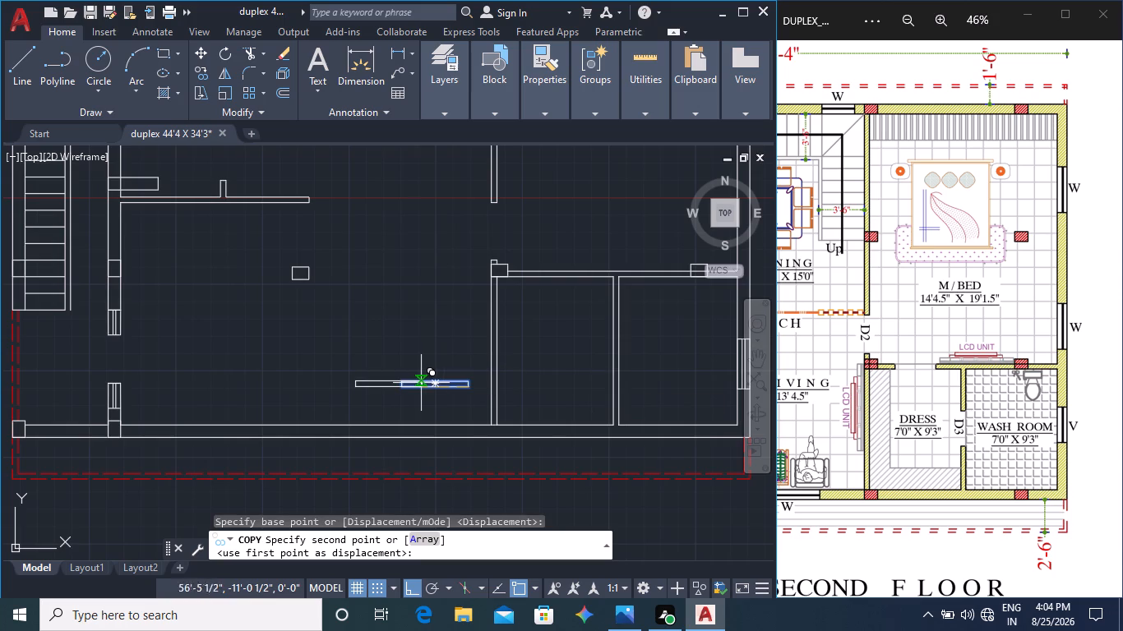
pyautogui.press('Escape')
# Shorten the horizontal rectangle in the hall/living area by stretching its end edge nearest the dress room inward 1'.
pyautogui.scroll(2, 424, 384)
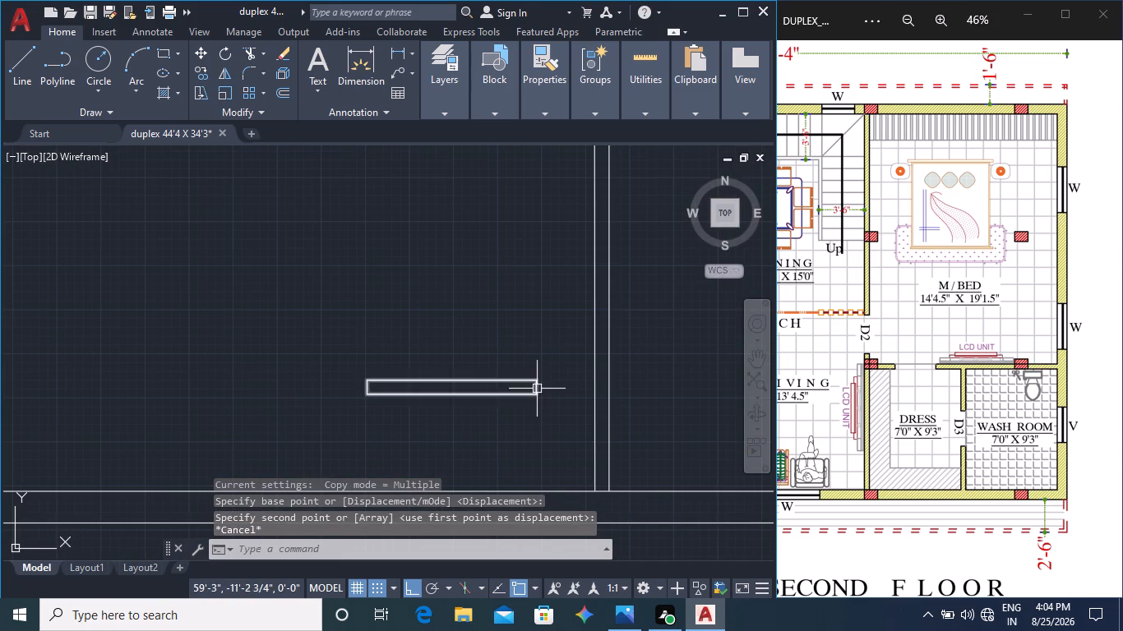
pyautogui.click(537, 389)
pyautogui.scroll(4, 540, 386)
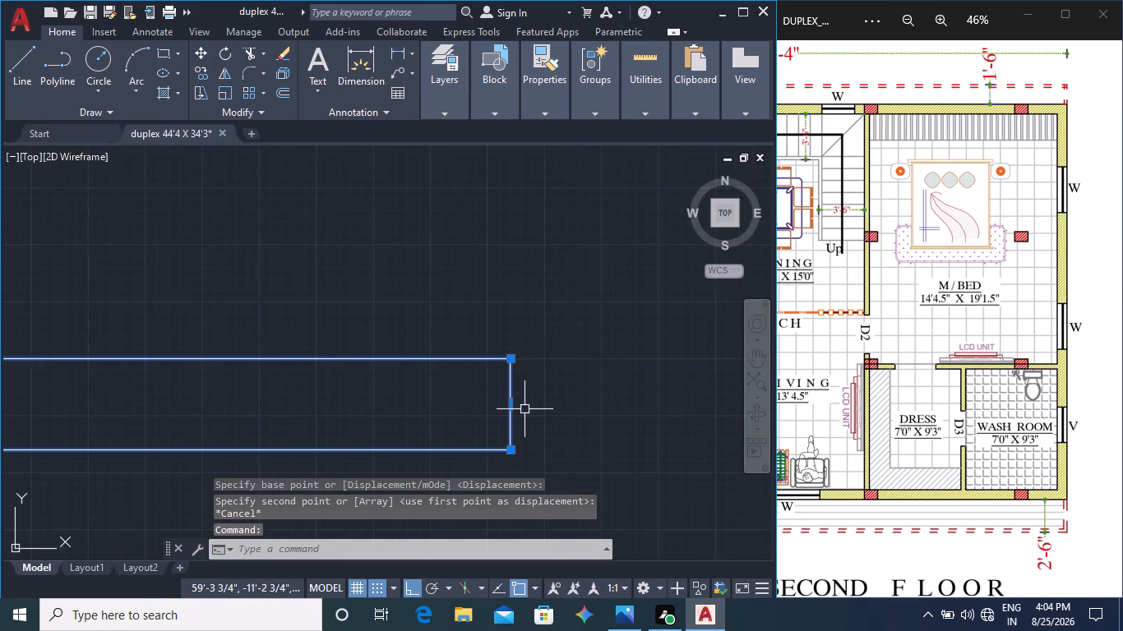
pyautogui.click(514, 404)
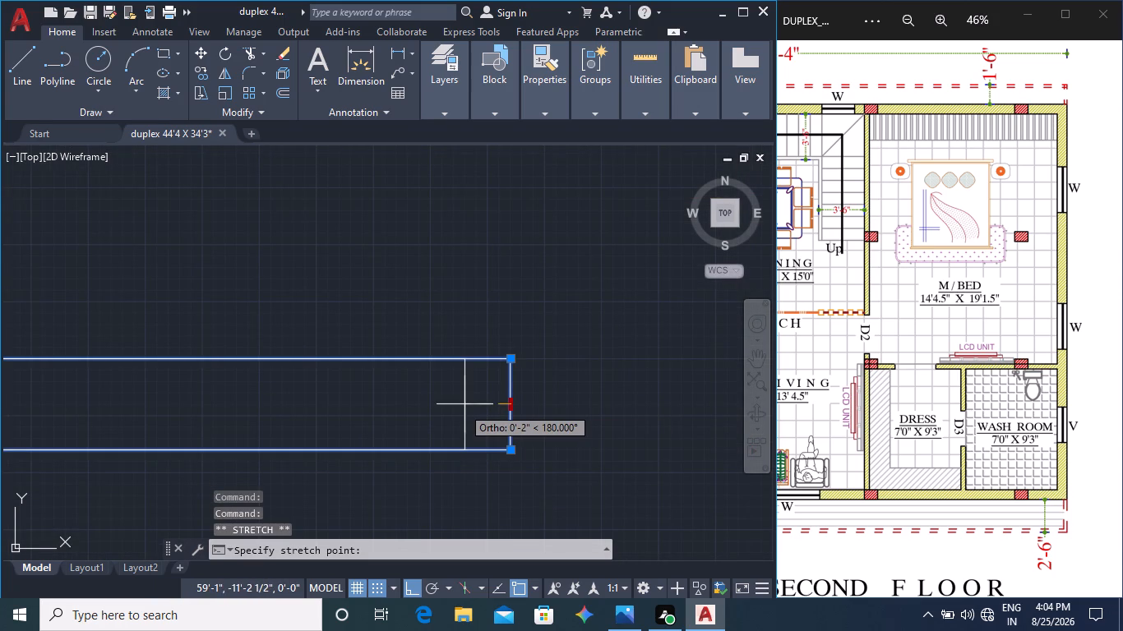
pyautogui.write("1'")
pyautogui.press('Return')
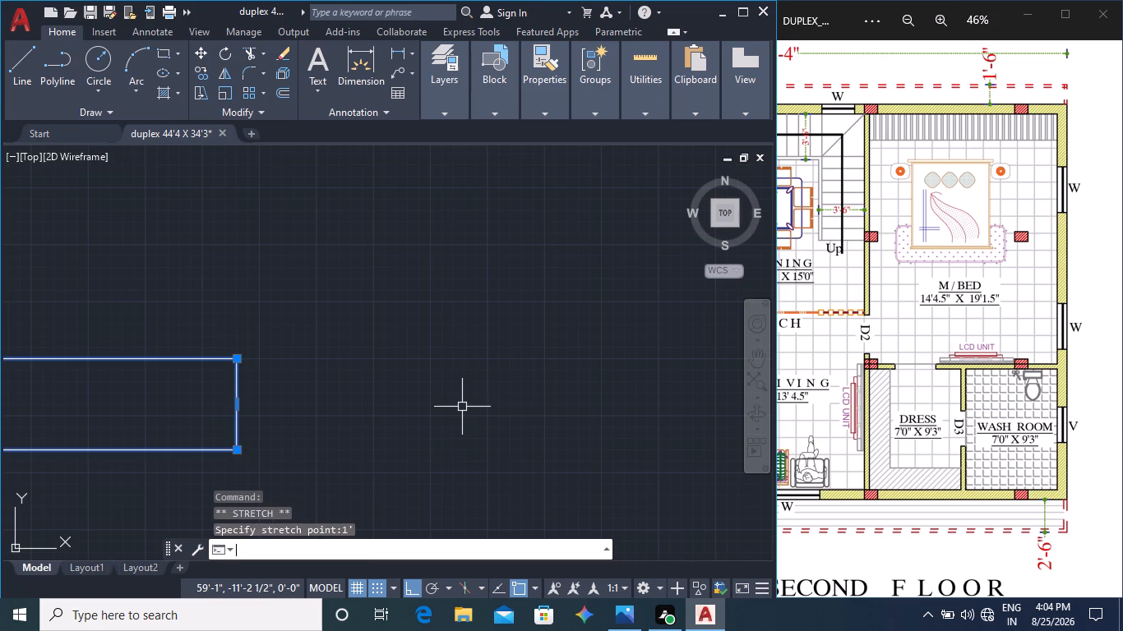
pyautogui.press('Escape')
pyautogui.press('Escape')
pyautogui.scroll(-4, 370, 431)
pyautogui.moveTo(375, 435); pyautogui.dragTo(574, 363, button='middle')
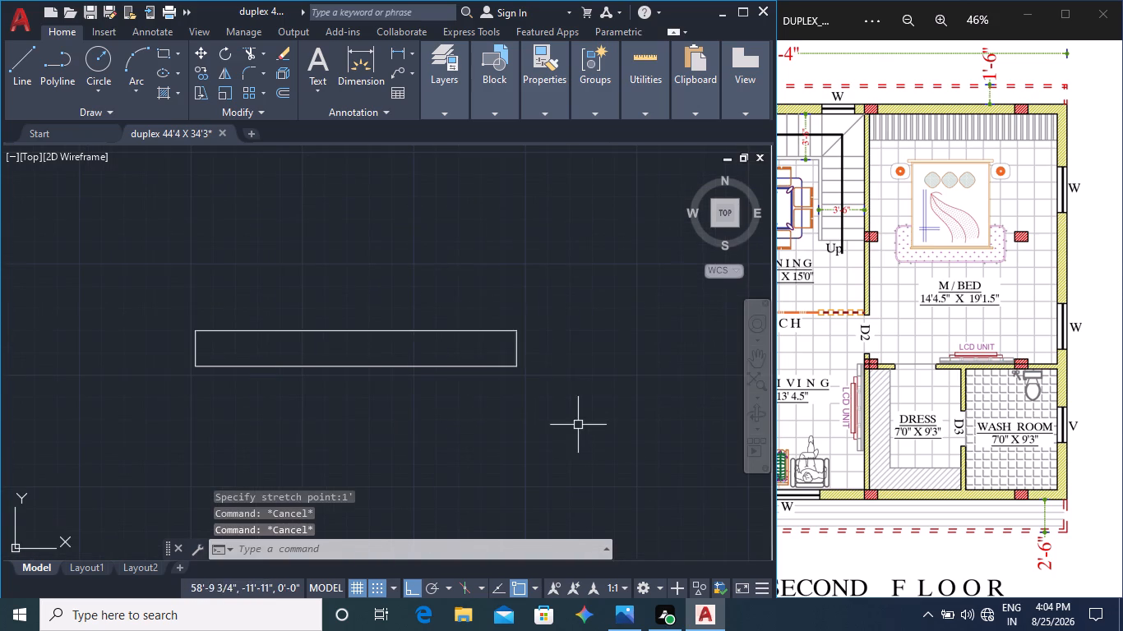
# Rotate the shortened rectangle a quarter turn about its lower corner nearest the dress room so it stands vertical.
pyautogui.click(578, 426)
pyautogui.click(151, 264)
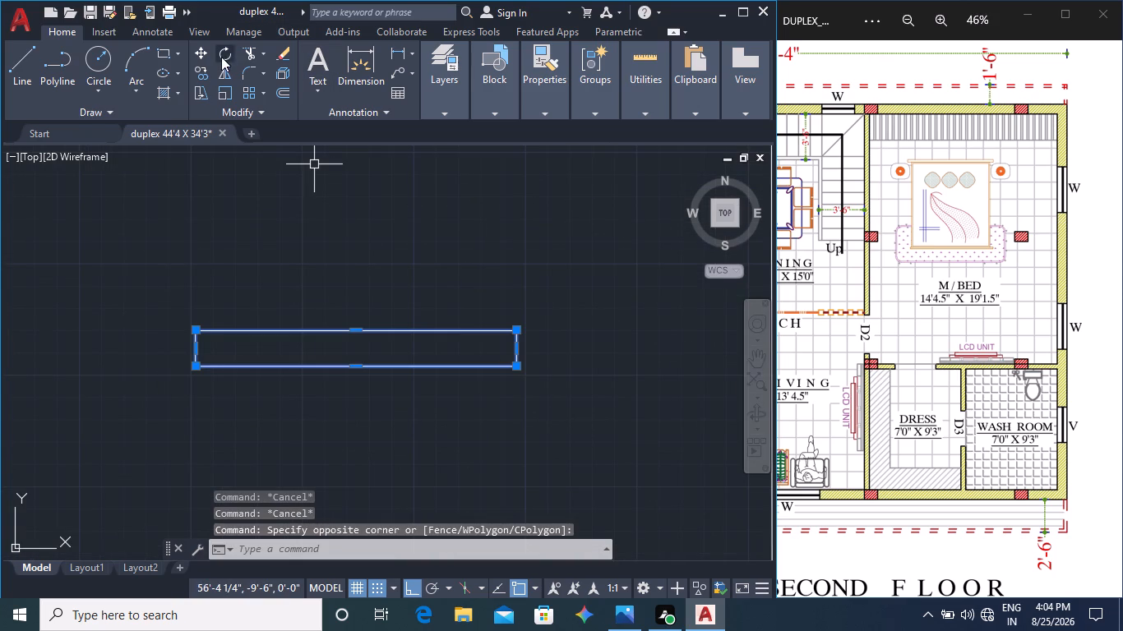
pyautogui.click(220, 53)
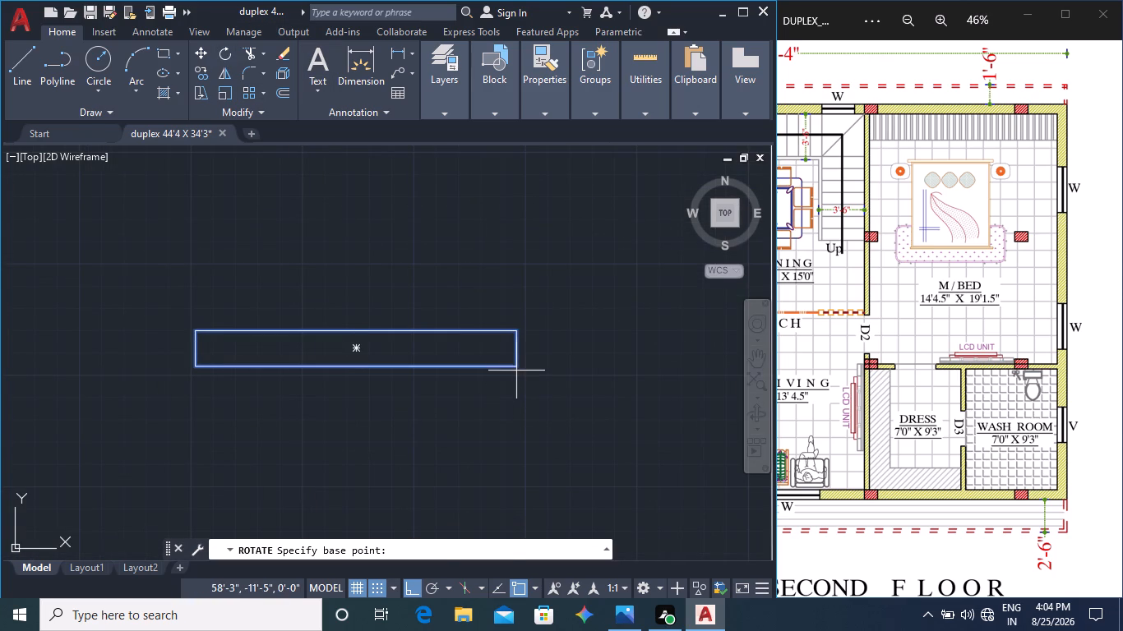
pyautogui.click(519, 364)
pyautogui.click(505, 427)
# Copy the vertical rectangle straight across from its lower-left corner into the wall between the dress room and wash room as a door opening marker.
pyautogui.click(600, 400)
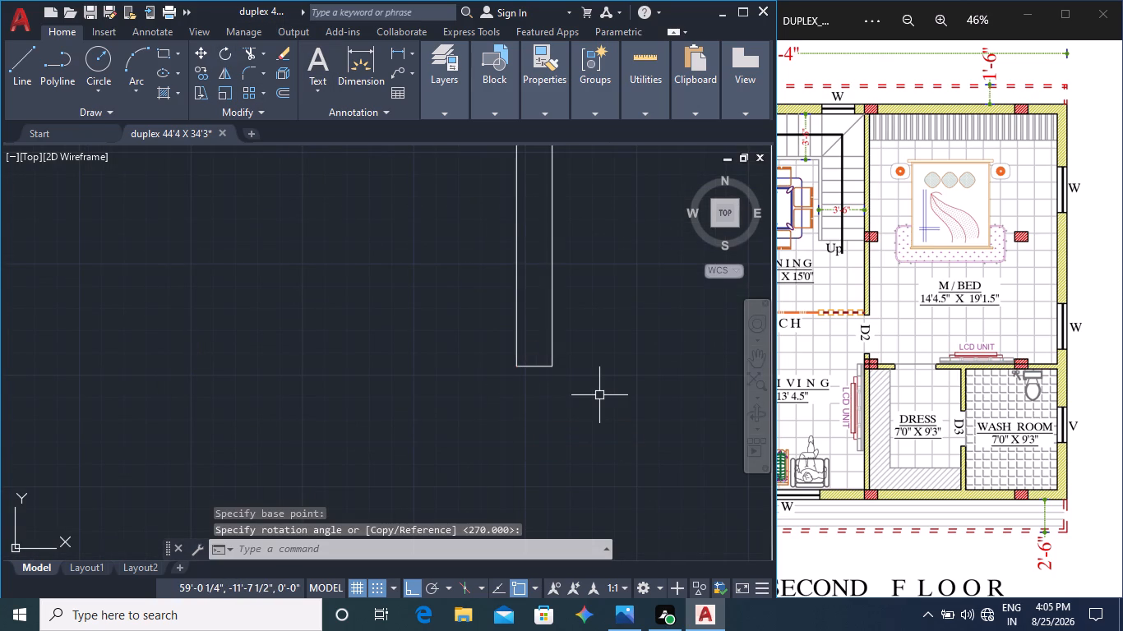
pyautogui.click(427, 256)
pyautogui.scroll(-2, 519, 306)
pyautogui.moveTo(531, 306); pyautogui.dragTo(464, 316, button='middle')
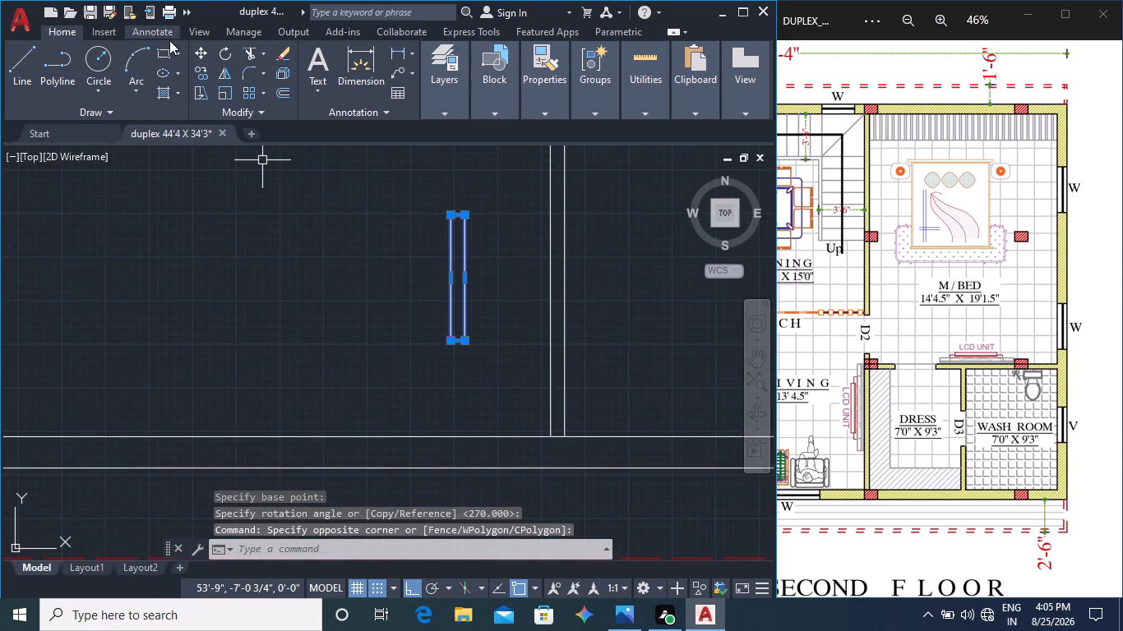
pyautogui.click(201, 72)
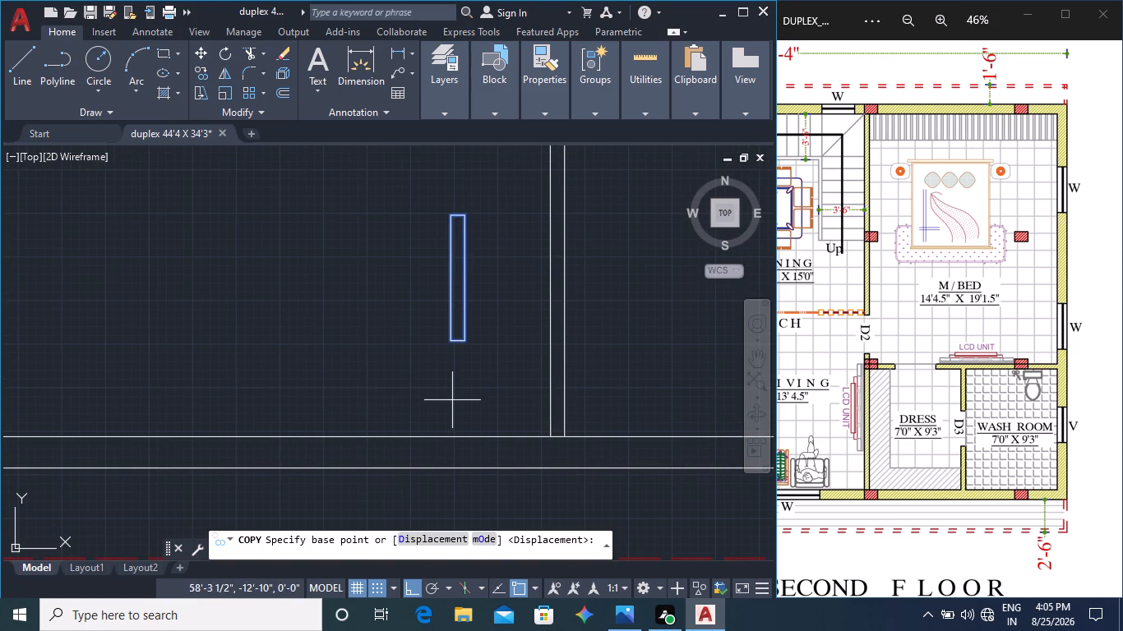
pyautogui.click(451, 342)
pyautogui.moveTo(572, 332); pyautogui.dragTo(264, 331, button='middle')
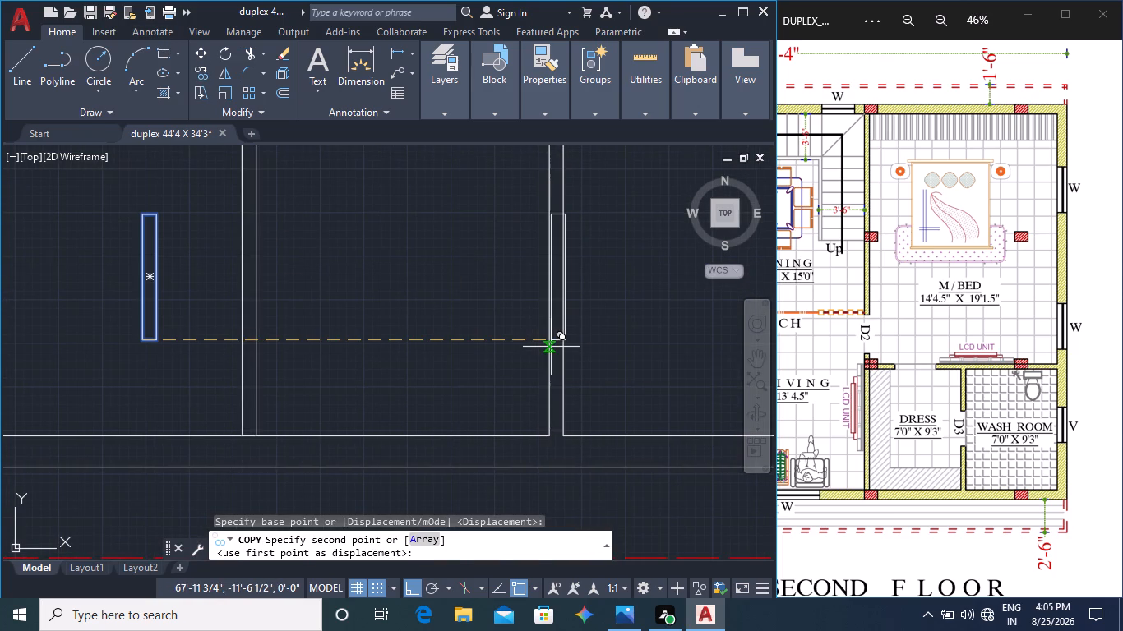
pyautogui.click(550, 348)
pyautogui.scroll(-1, 409, 353)
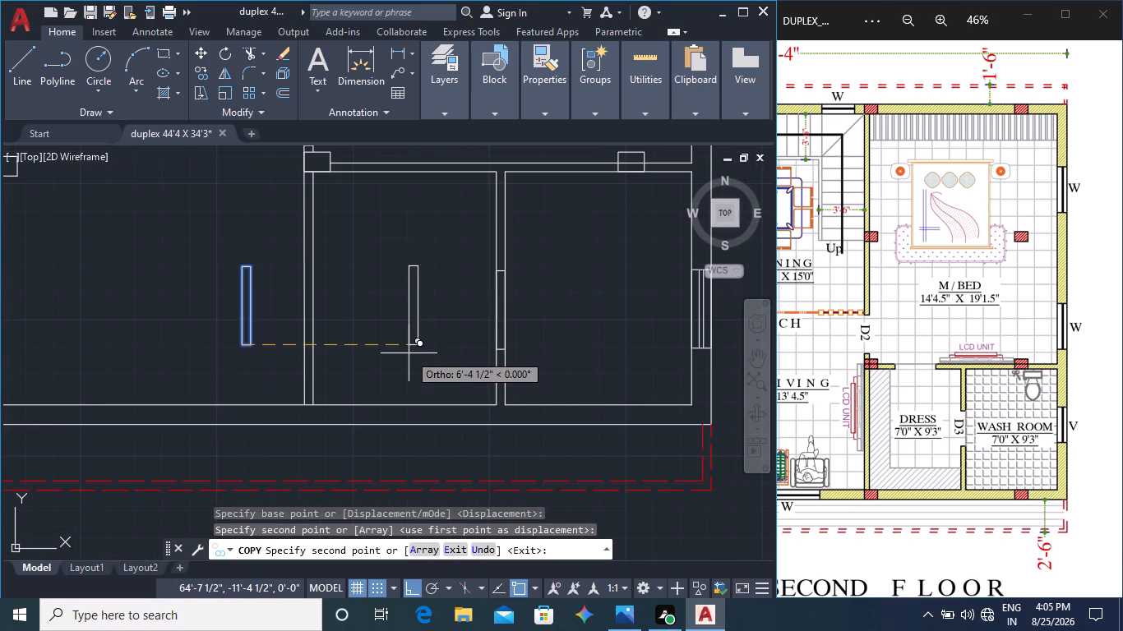
pyautogui.moveTo(411, 343); pyautogui.dragTo(421, 376, button='middle')
pyautogui.scroll(-1, 421, 376)
pyautogui.moveTo(410, 384); pyautogui.dragTo(429, 379, button='middle')
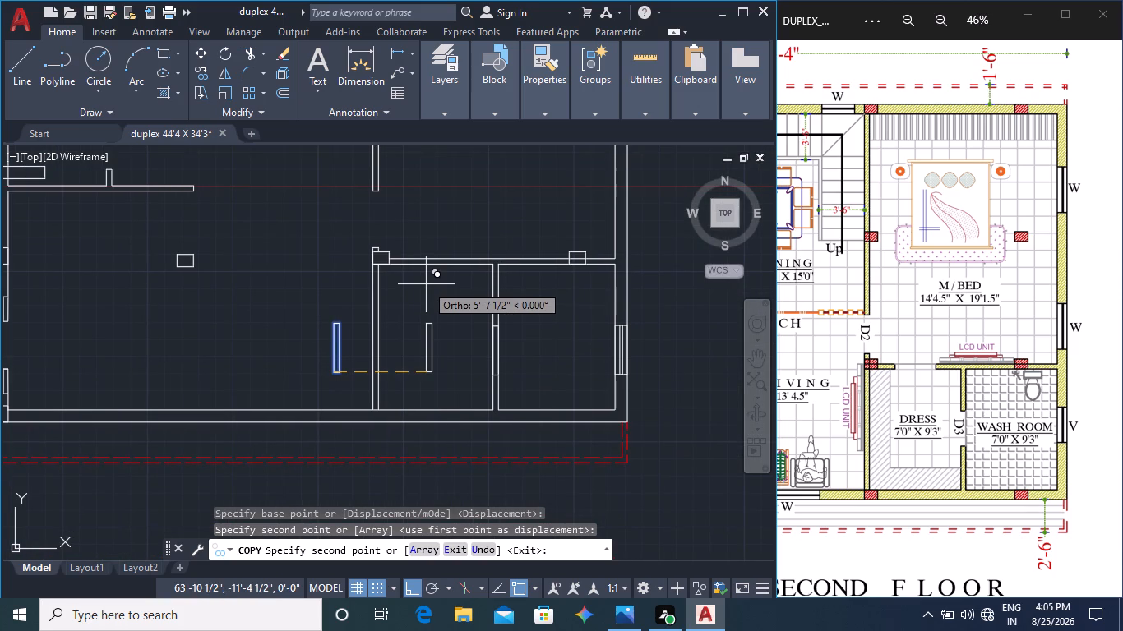
pyautogui.press('Escape')
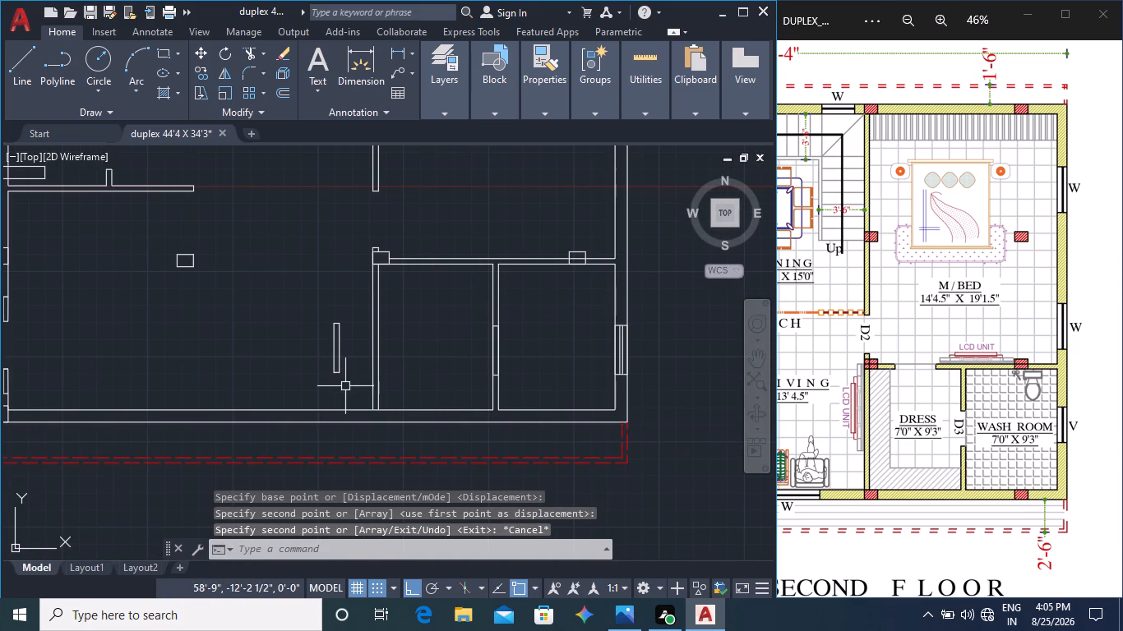
# Rotate the original vertical rectangle in the hall/living area a quarter turn about its lower-left corner to lie horizontal.
pyautogui.click(347, 386)
pyautogui.click(281, 289)
pyautogui.scroll(4, 339, 382)
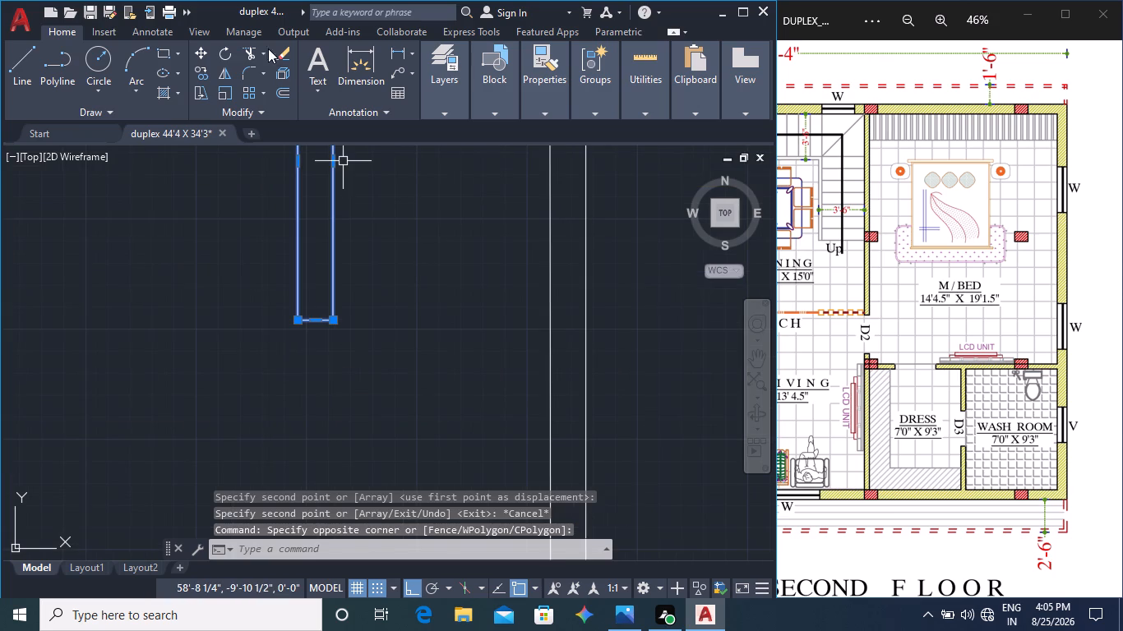
pyautogui.click(222, 55)
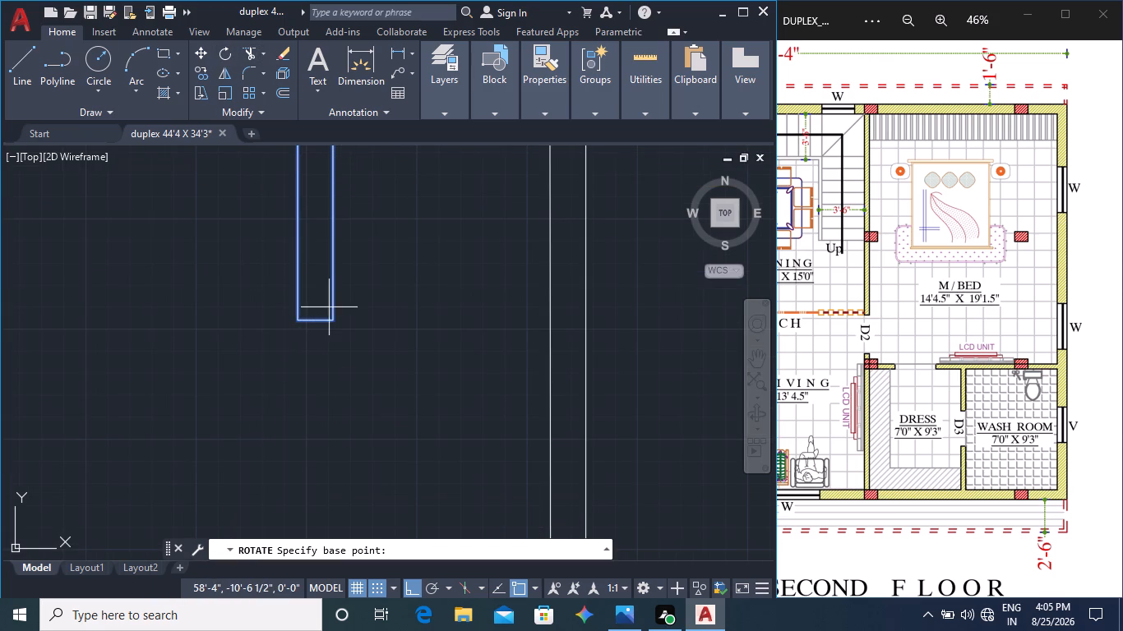
pyautogui.click(294, 321)
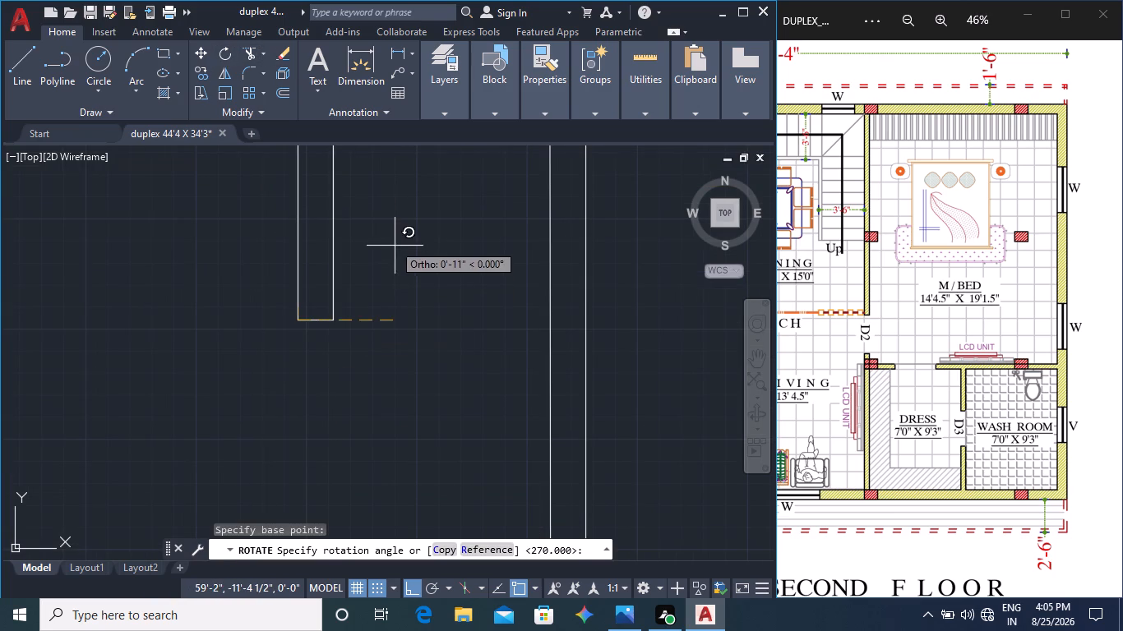
pyautogui.click(356, 207)
# With Ortho off, copy the horizontal rectangle from its lower-right corner into the wall between the dress room and master bedroom.
pyautogui.moveTo(317, 370); pyautogui.dragTo(488, 344, button='middle')
pyautogui.click(484, 366)
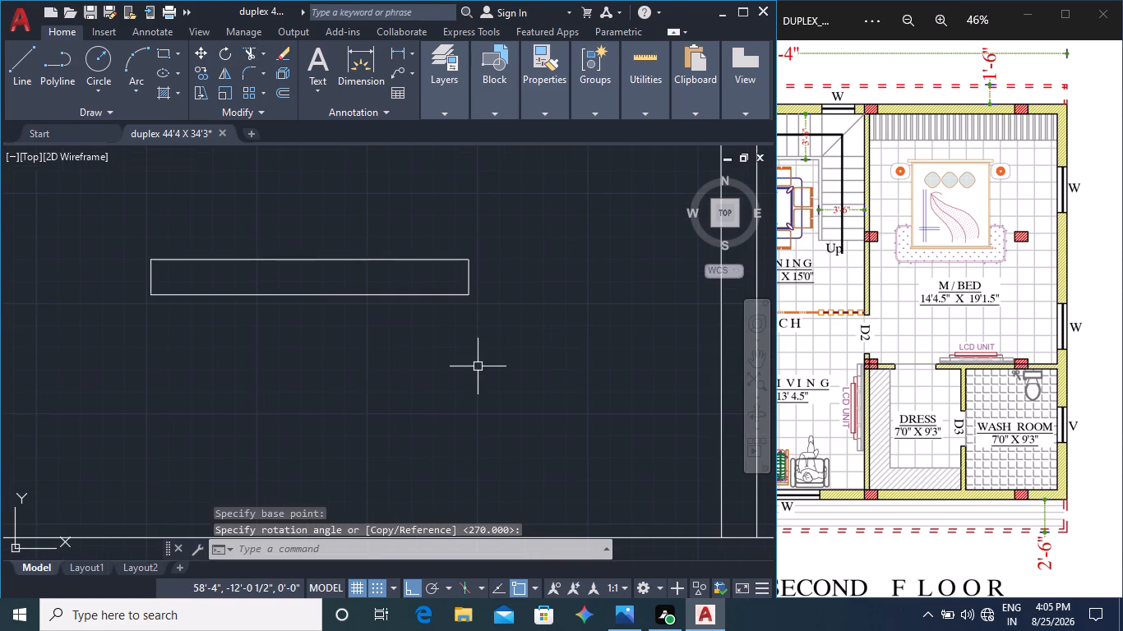
pyautogui.click(366, 224)
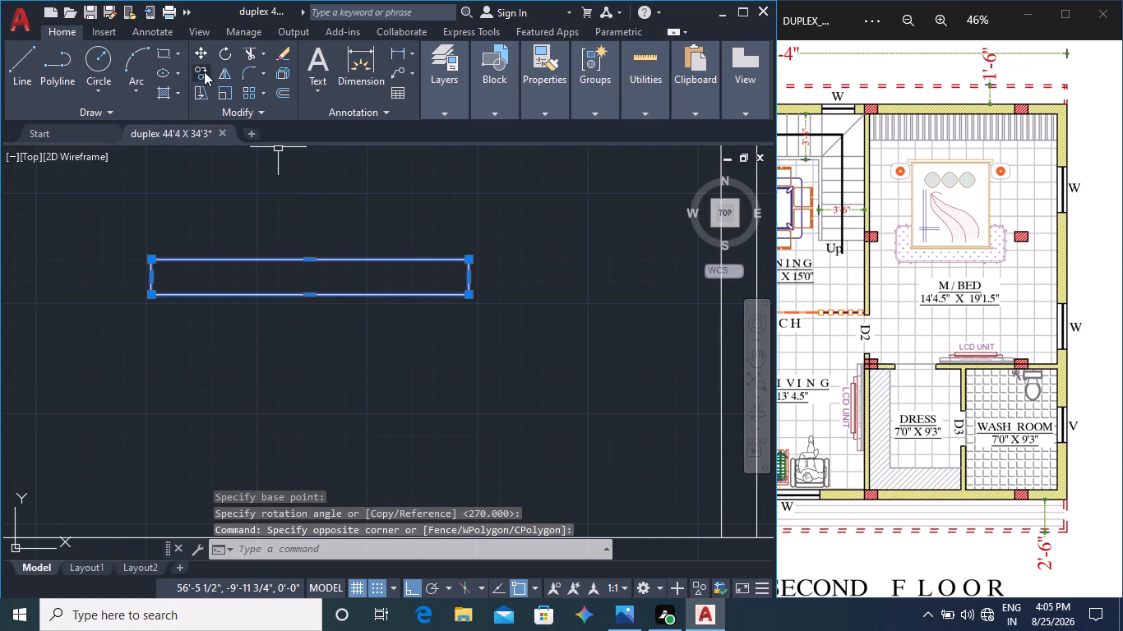
pyautogui.click(204, 71)
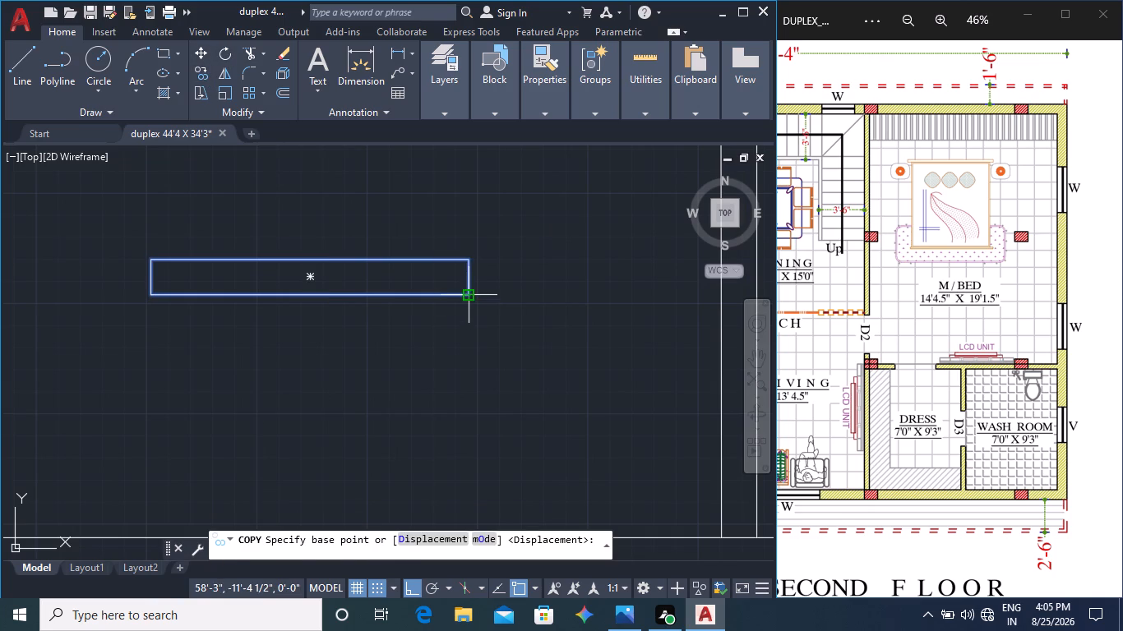
pyautogui.click(467, 295)
pyautogui.scroll(-4, 481, 292)
pyautogui.moveTo(483, 278); pyautogui.dragTo(374, 339, button='middle')
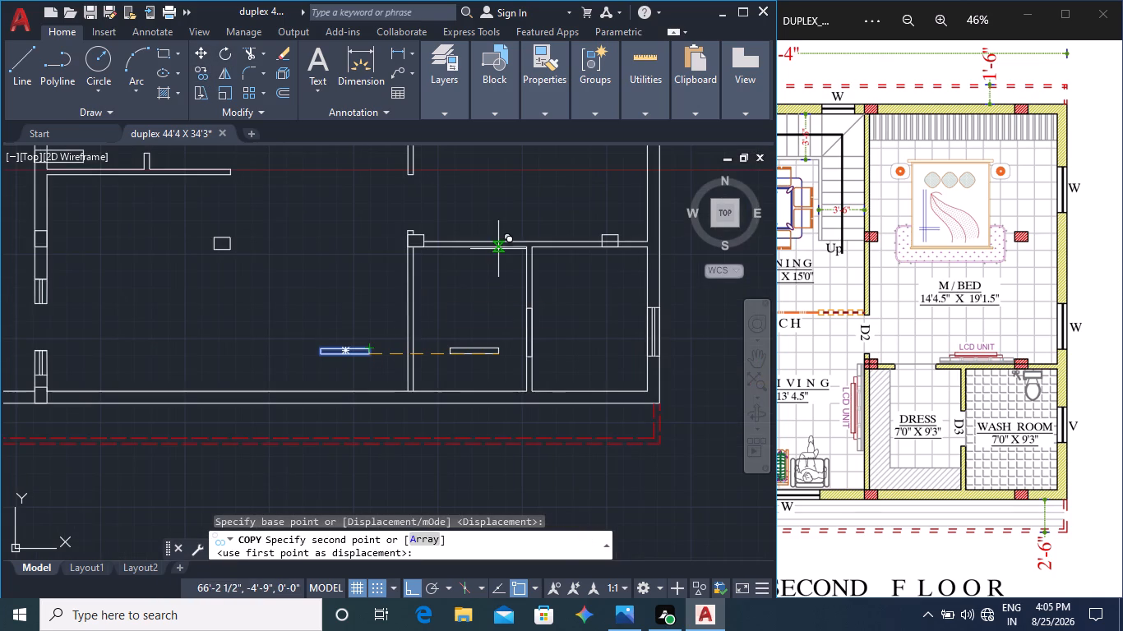
pyautogui.press('F8')
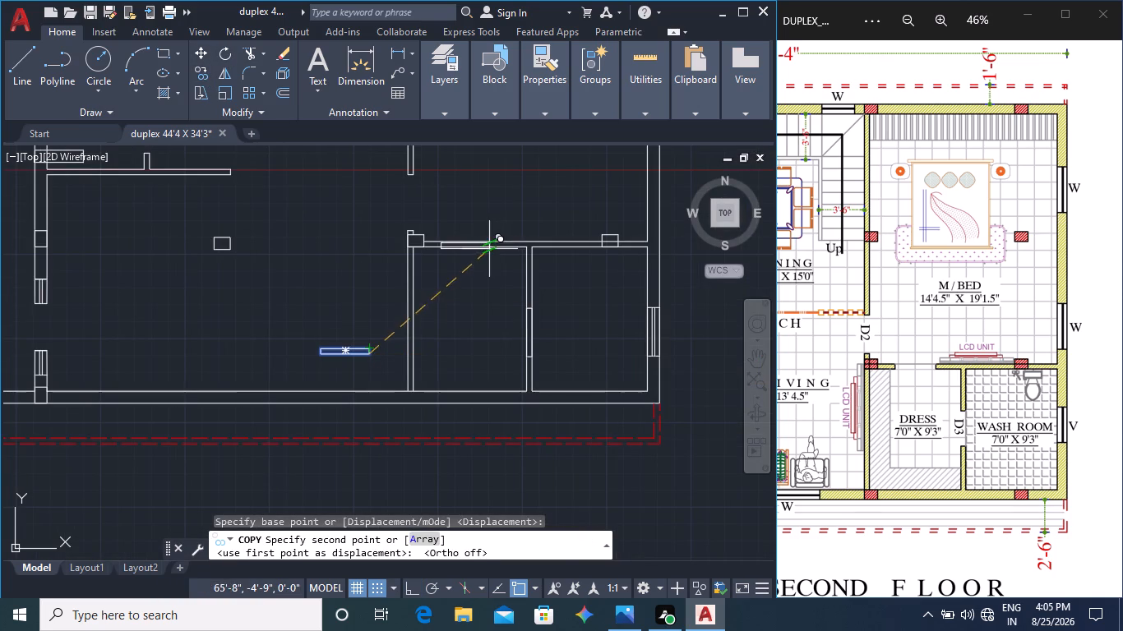
pyautogui.scroll(3, 489, 249)
pyautogui.moveTo(489, 249); pyautogui.dragTo(499, 359, button='middle')
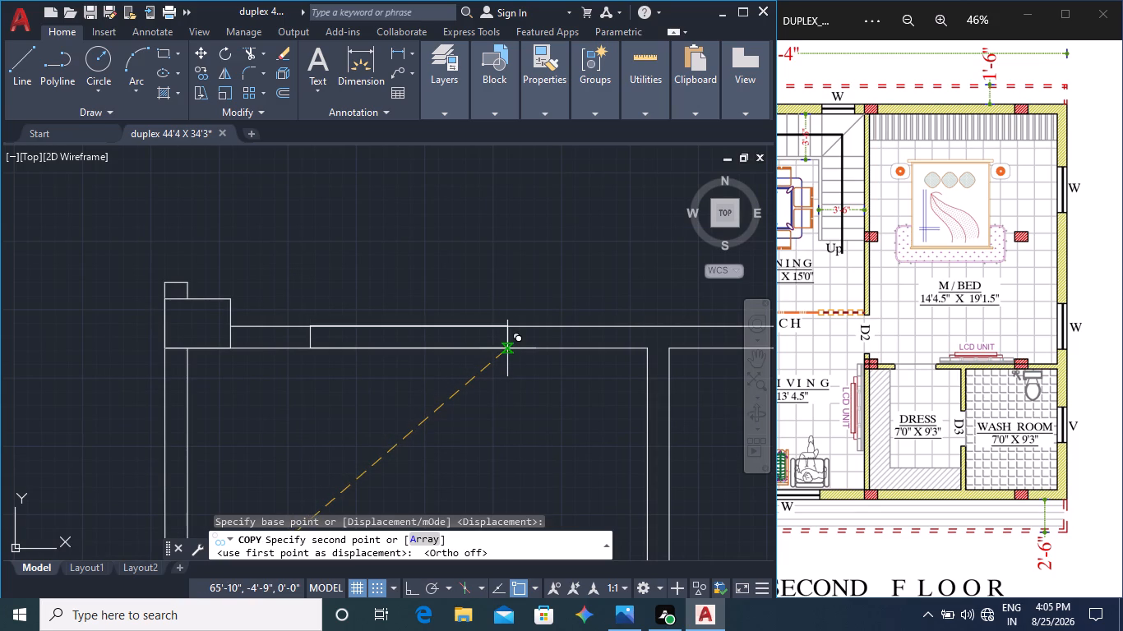
pyautogui.click(506, 347)
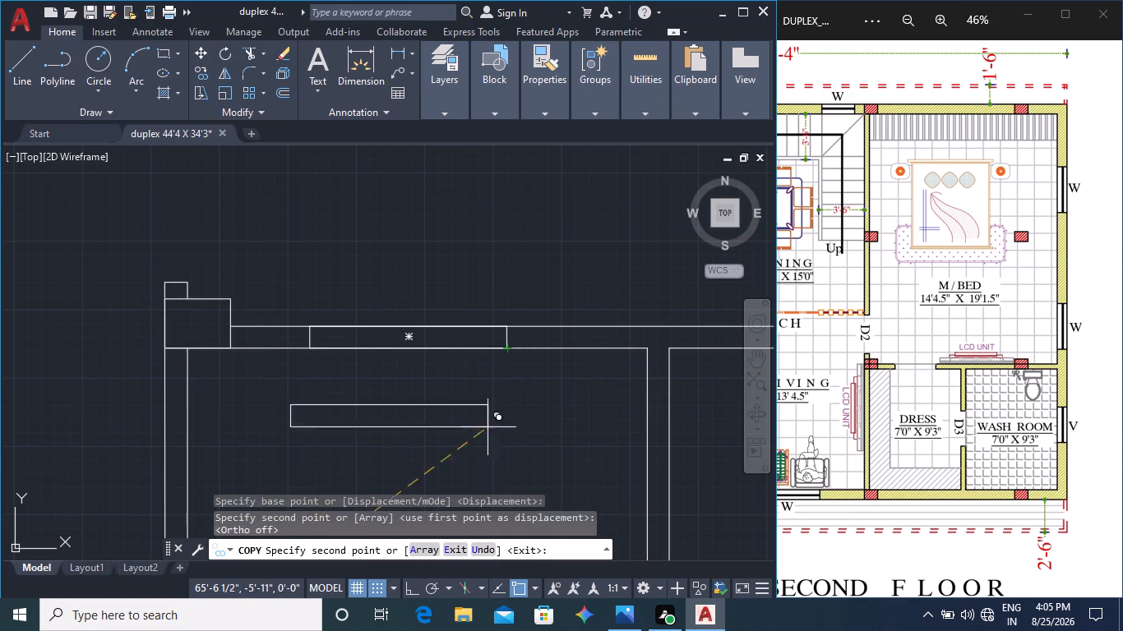
pyautogui.press('Escape')
# Checking the reference plan, trim the wall lines within the marker between the dress room and wash room to cut the D3 door opening.
pyautogui.moveTo(507, 417); pyautogui.dragTo(418, 353, button='middle')
pyautogui.scroll(-2, 418, 353)
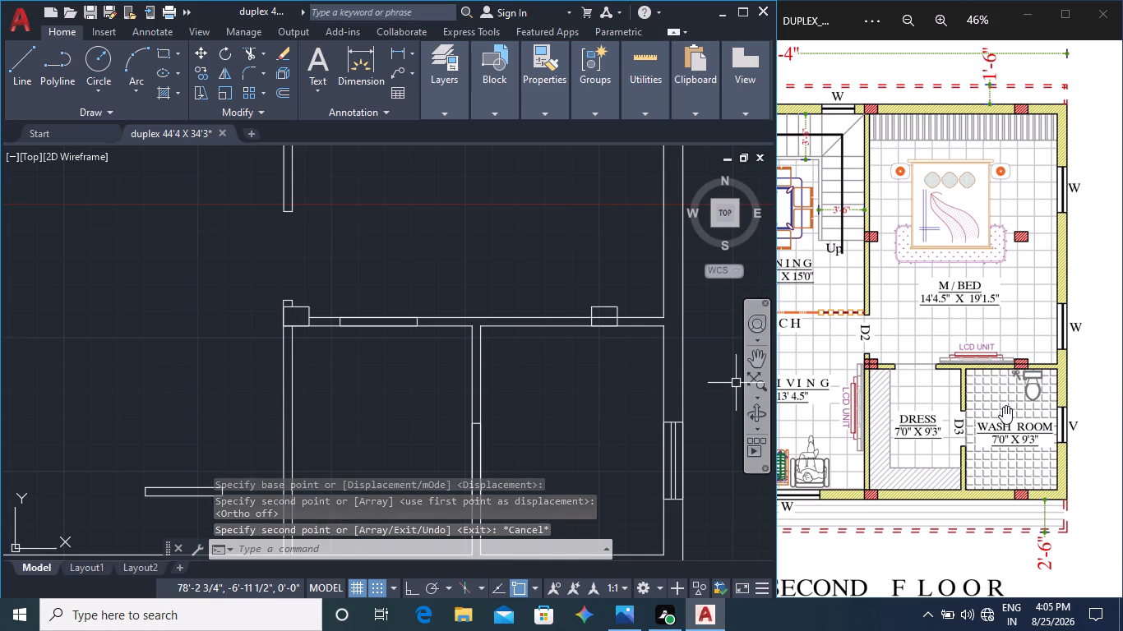
pyautogui.scroll(15, 959, 353)
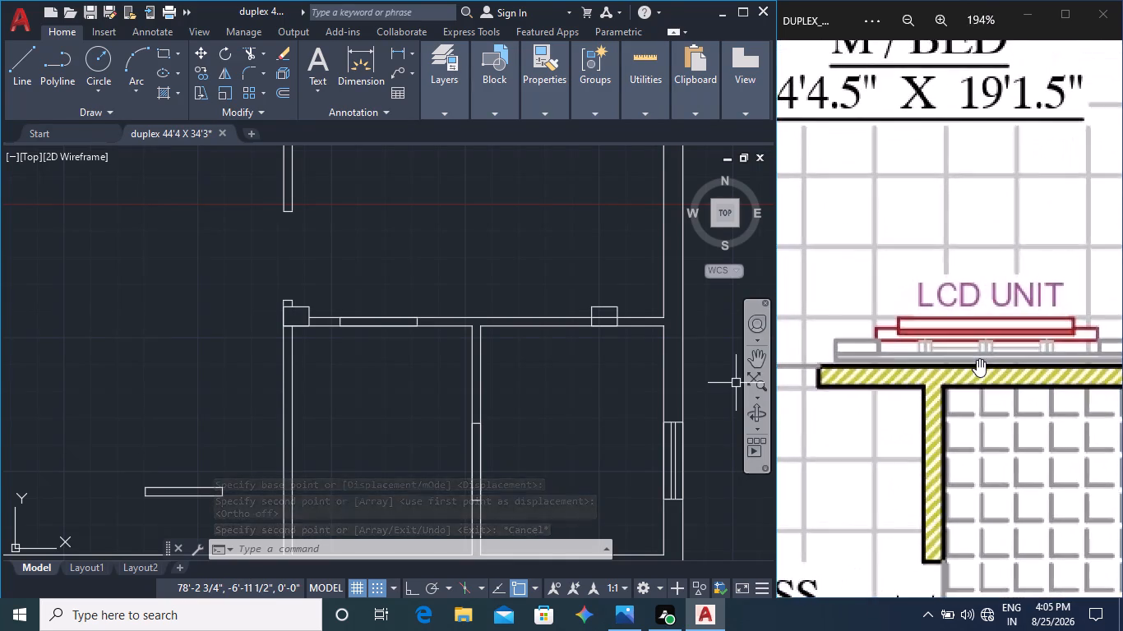
pyautogui.scroll(-8, 977, 359)
pyautogui.middleClick(557, 400)
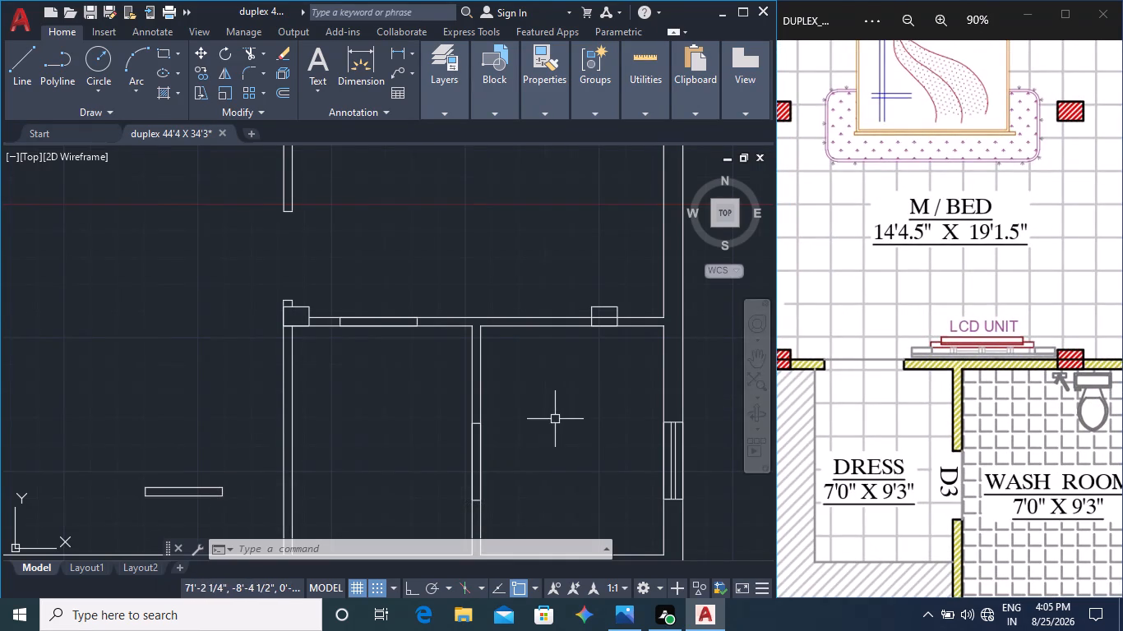
pyautogui.moveTo(555, 419); pyautogui.dragTo(575, 348, button='middle')
pyautogui.moveTo(580, 412); pyautogui.dragTo(634, 400, button='middle')
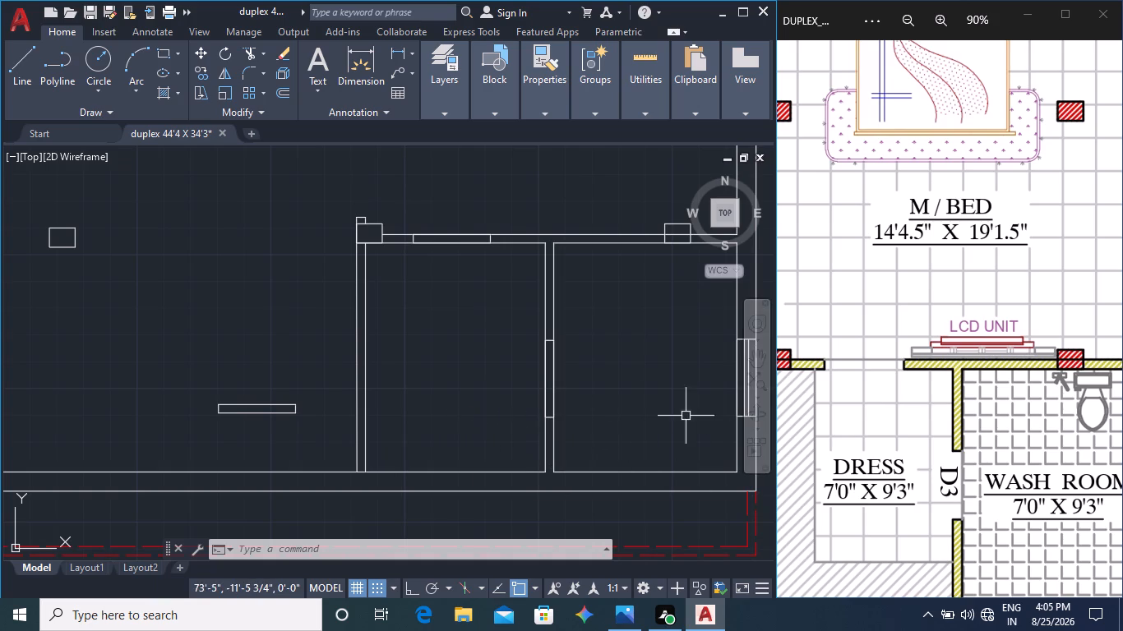
pyautogui.moveTo(639, 412); pyautogui.dragTo(622, 370, button='middle')
pyautogui.press('t')
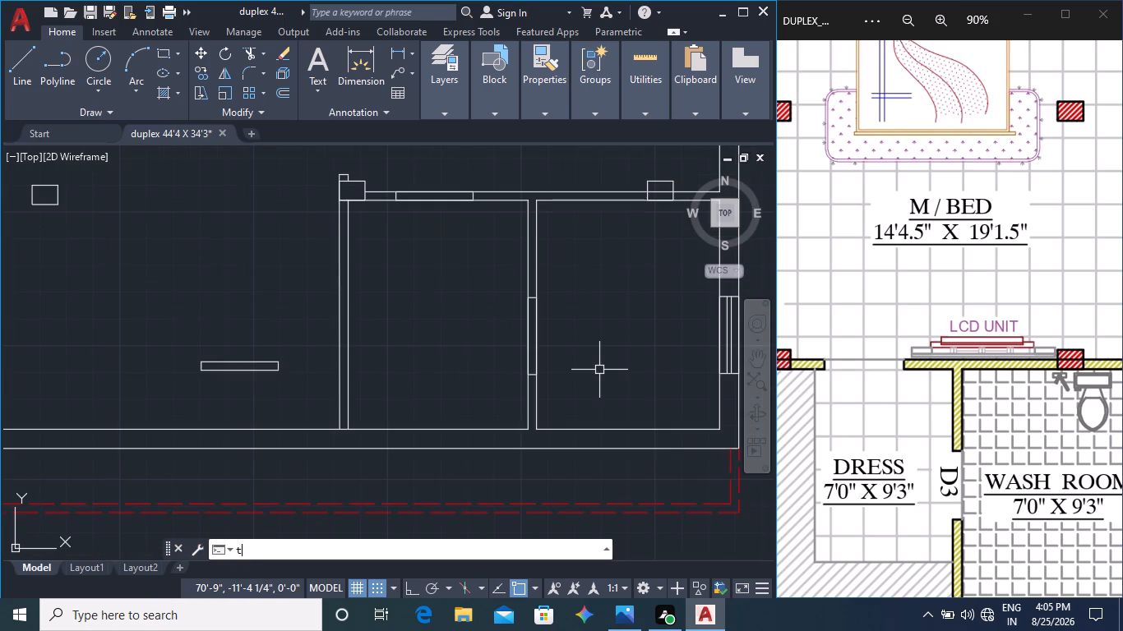
pyautogui.press('r')
pyautogui.press('Return')
pyautogui.click(588, 359)
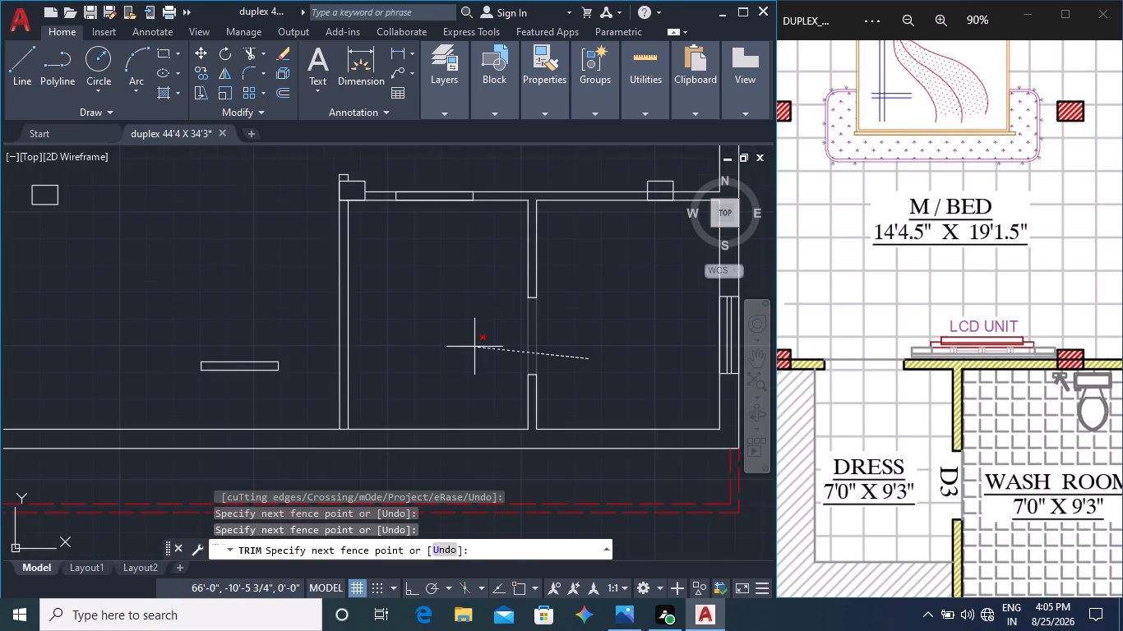
pyautogui.click(475, 347)
# Trim the wall lines within the marker between the dress room and master bedroom to cut the door opening.
pyautogui.click(469, 276)
pyautogui.click(437, 151)
pyautogui.moveTo(448, 245); pyautogui.dragTo(469, 278, button='middle')
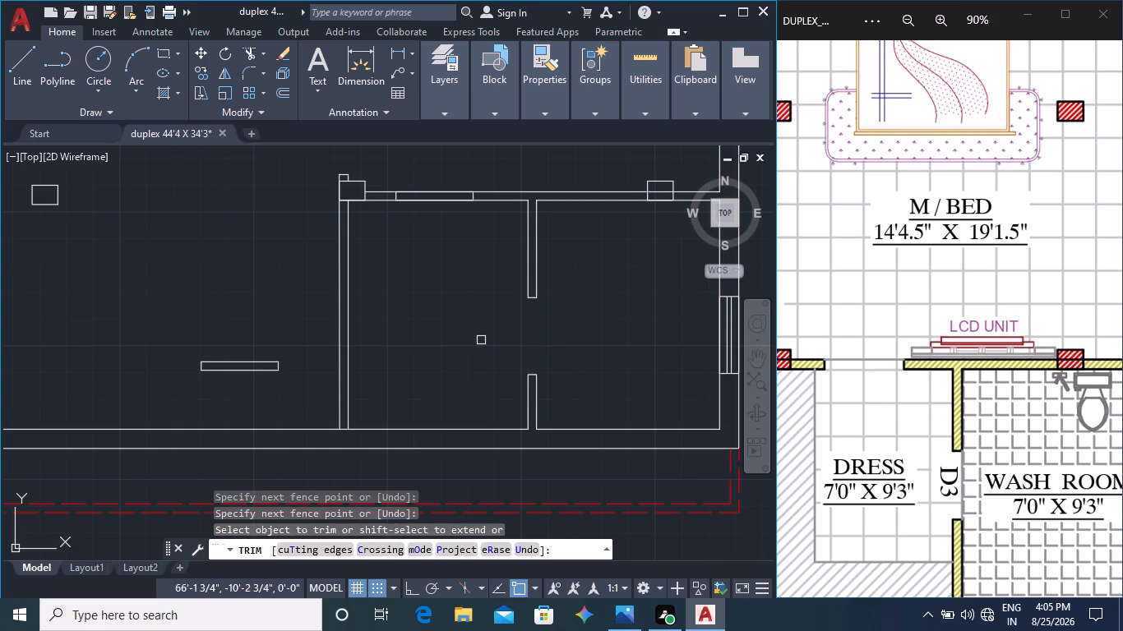
pyautogui.moveTo(469, 278); pyautogui.dragTo(446, 336, button='middle')
pyautogui.scroll(-2, 509, 327)
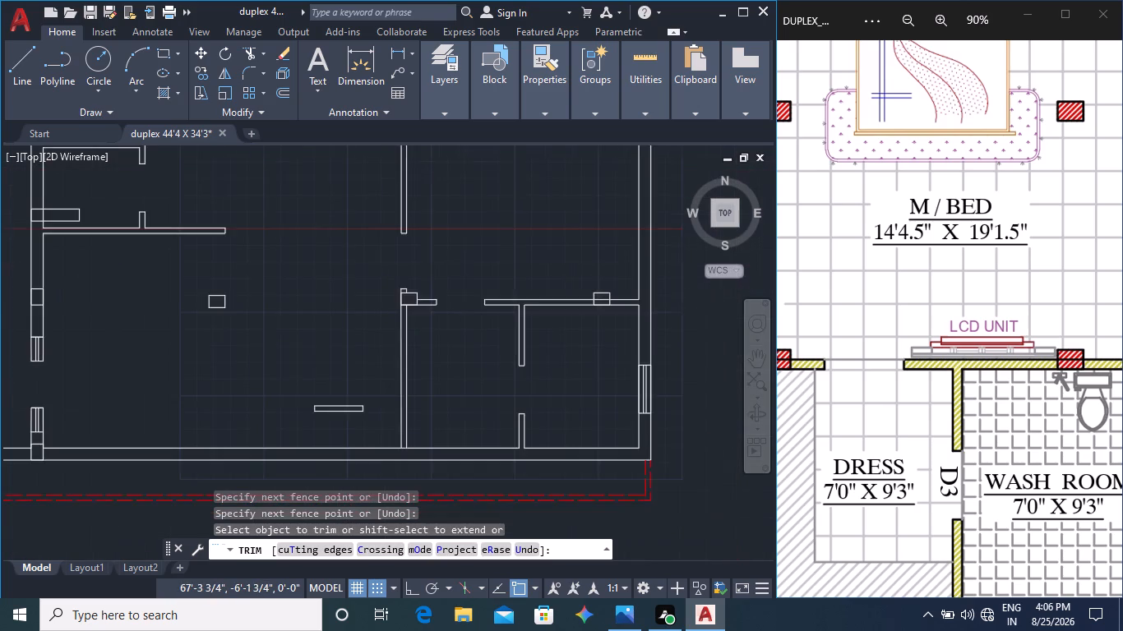
# Compare the drawing with the reference plan from the master bedroom across the dining area to the utility for remaining door openings.
pyautogui.scroll(1, 603, 329)
pyautogui.moveTo(548, 258); pyautogui.dragTo(546, 301, button='middle')
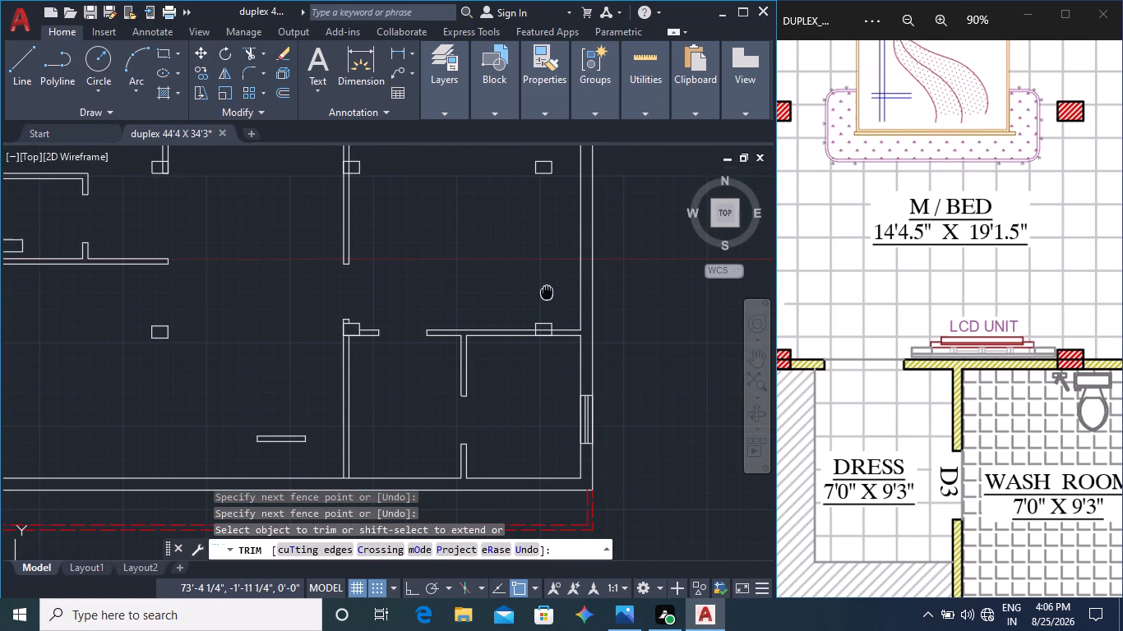
pyautogui.middleClick(985, 381)
pyautogui.scroll(-5, 979, 379)
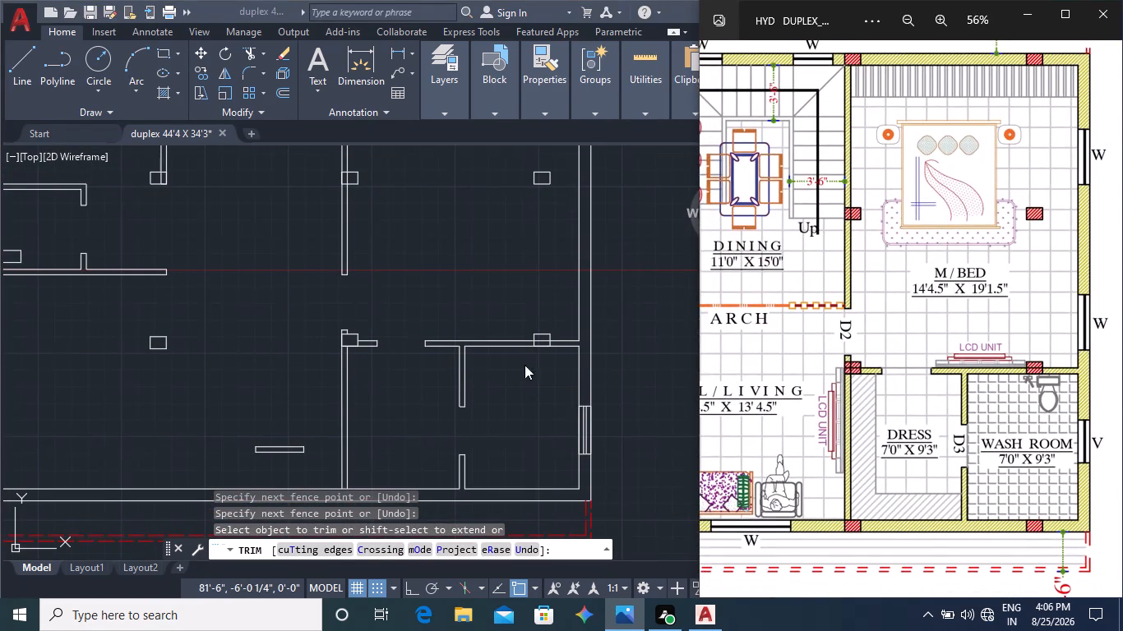
pyautogui.middleClick(523, 298)
pyautogui.moveTo(523, 296); pyautogui.dragTo(537, 425, button='middle')
pyautogui.moveTo(537, 355); pyautogui.dragTo(538, 440, button='middle')
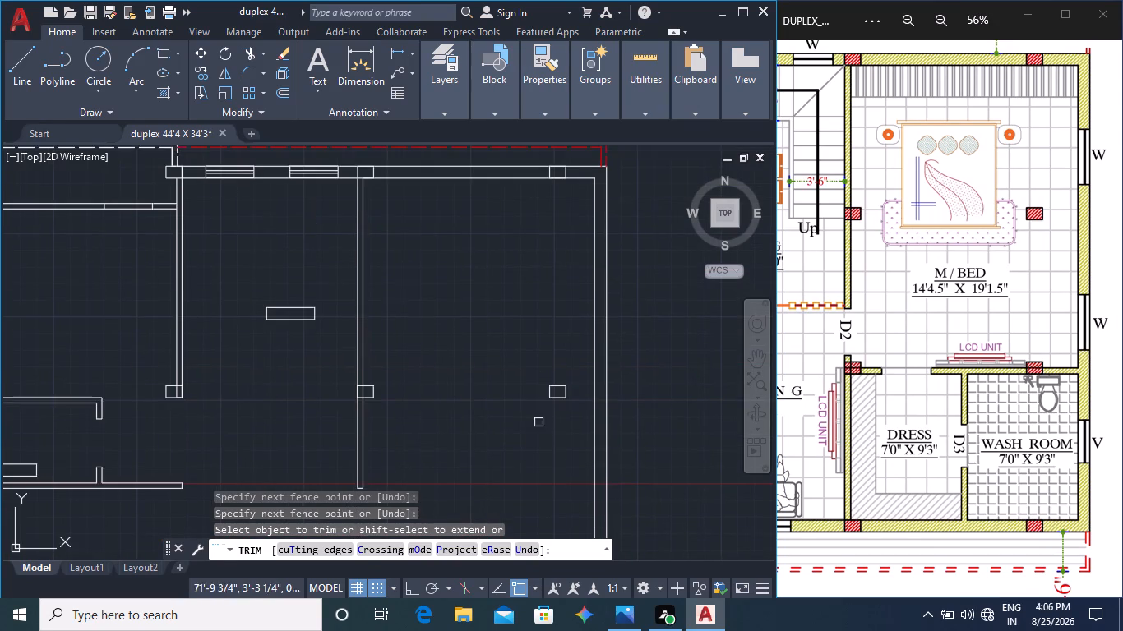
pyautogui.scroll(-1, 558, 440)
pyautogui.moveTo(557, 457); pyautogui.dragTo(558, 421, button='middle')
pyautogui.moveTo(501, 338); pyautogui.dragTo(601, 371, button='middle')
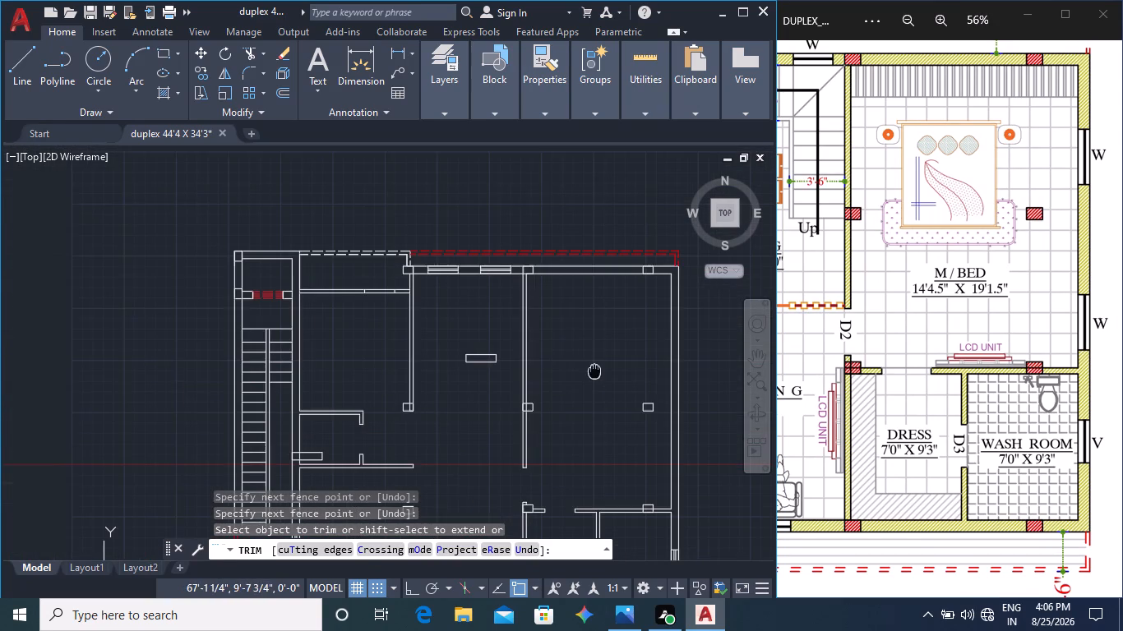
pyautogui.middleClick(775, 265)
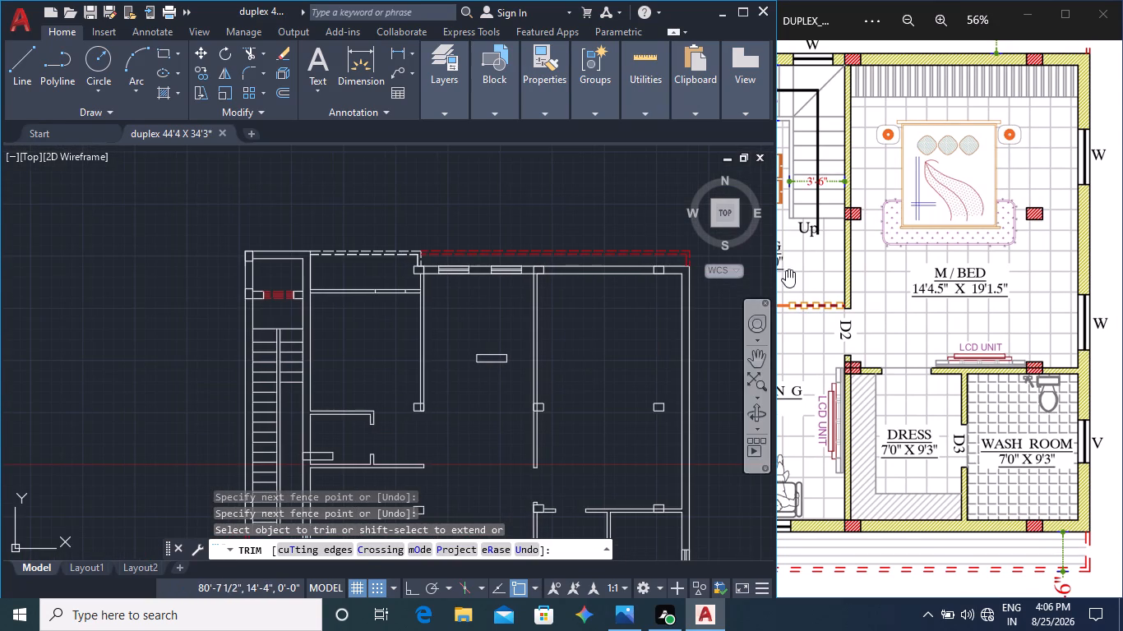
pyautogui.moveTo(829, 265); pyautogui.dragTo(856, 280, button='middle')
pyautogui.moveTo(774, 223); pyautogui.dragTo(864, 291, button='middle')
pyautogui.moveTo(798, 256); pyautogui.dragTo(902, 306, button='middle')
pyautogui.moveTo(810, 315); pyautogui.dragTo(857, 313, button='middle')
# Trim the wall lines between the two marks in the wall between kitchen and utility to cut the D3/C door opening.
pyautogui.middleClick(395, 340)
pyautogui.scroll(3, 387, 310)
pyautogui.click(387, 310)
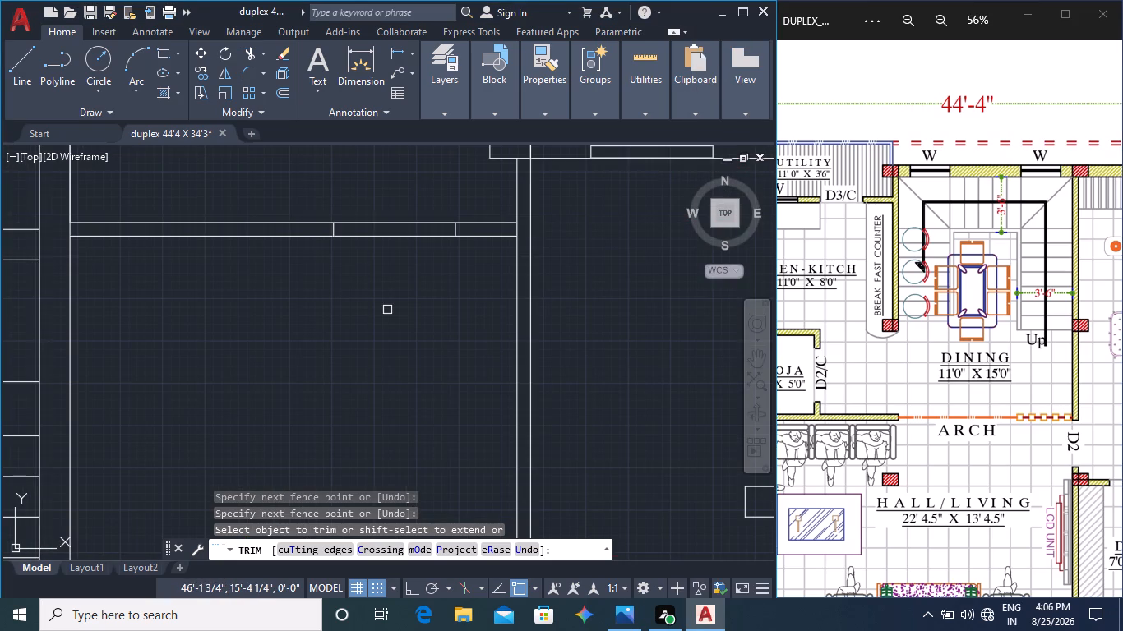
pyautogui.click(364, 198)
pyautogui.scroll(-1, 450, 315)
pyautogui.middleClick(900, 298)
pyautogui.moveTo(843, 292); pyautogui.dragTo(890, 312, button='middle')
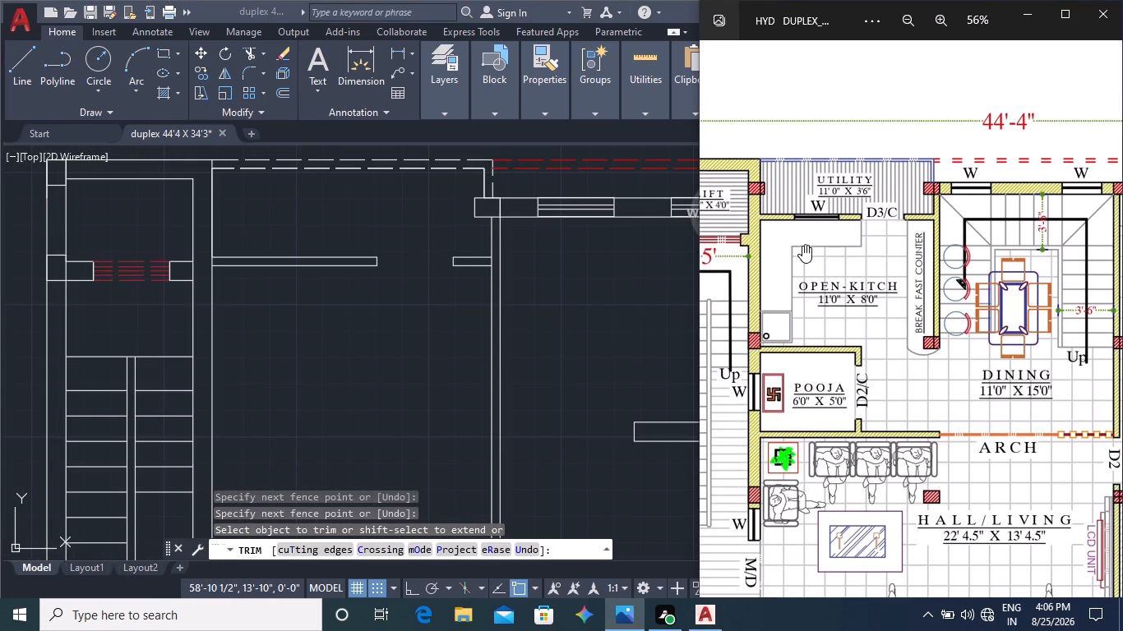
pyautogui.moveTo(375, 460); pyautogui.dragTo(374, 352, button='middle')
pyautogui.moveTo(388, 403); pyautogui.dragTo(379, 274, button='middle')
pyautogui.moveTo(403, 375); pyautogui.dragTo(417, 228, button='middle')
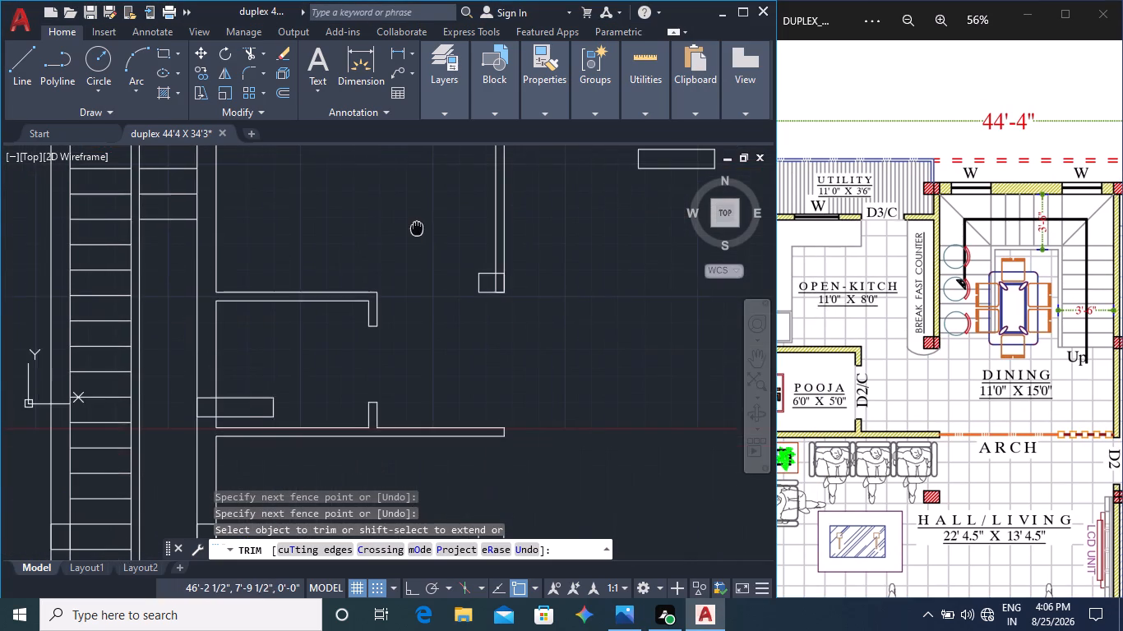
pyautogui.moveTo(427, 368); pyautogui.dragTo(424, 273, button='middle')
pyautogui.press('Escape')
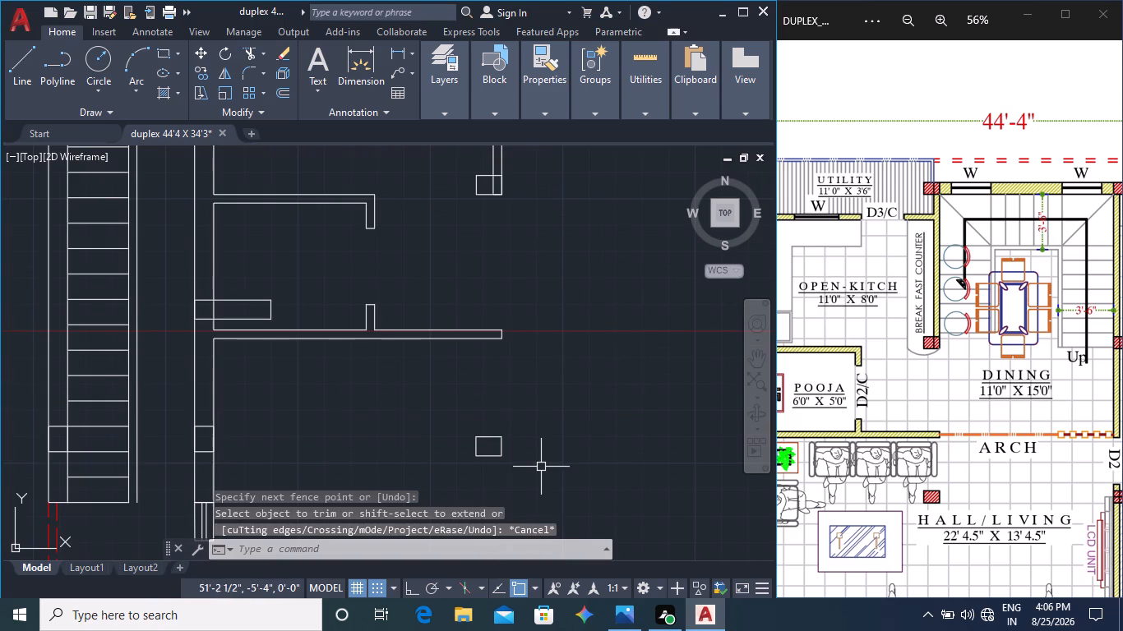
# Draw a horizontal line about 3' long inside the rectangle in the hall/living area, from its left edge to its right edge.
pyautogui.moveTo(541, 467); pyautogui.dragTo(476, 206, button='middle')
pyautogui.scroll(-2, 501, 357)
pyautogui.scroll(4, 586, 377)
pyautogui.moveTo(469, 394); pyautogui.dragTo(529, 387, button='middle')
pyautogui.click(5, 60)
pyautogui.click(8, 70)
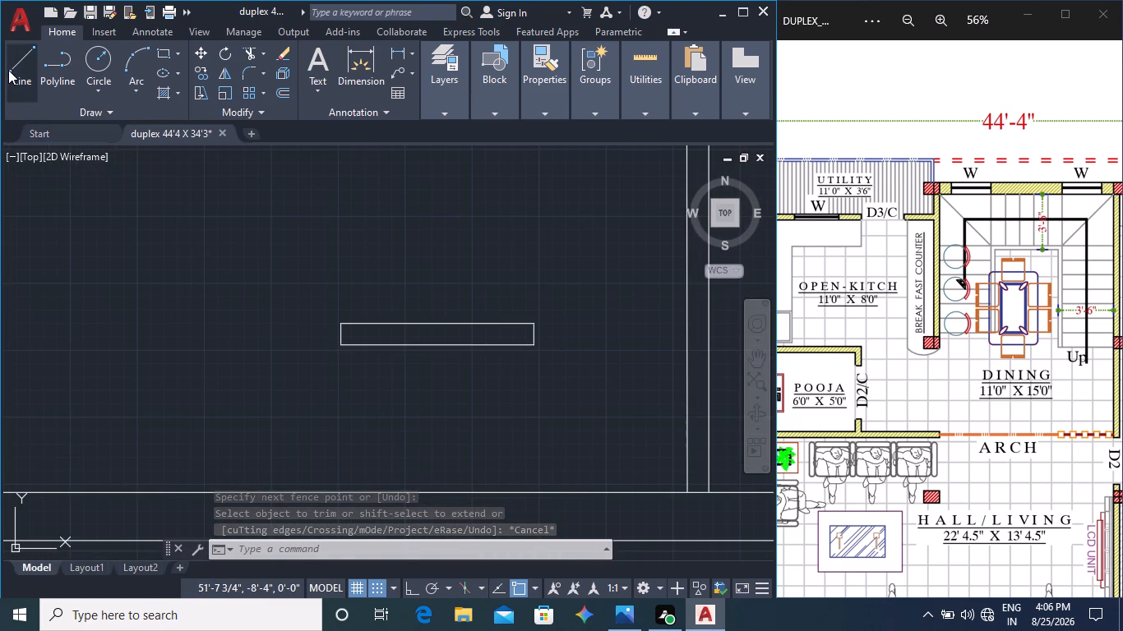
pyautogui.click(16, 73)
pyautogui.scroll(3, 315, 339)
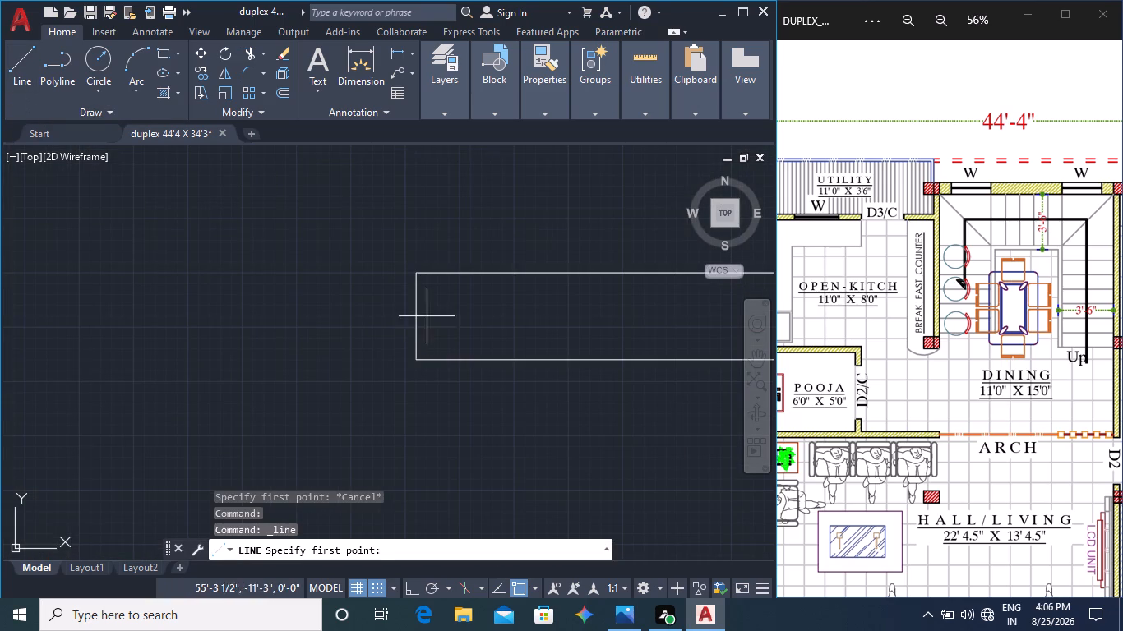
pyautogui.click(415, 322)
pyautogui.moveTo(541, 318); pyautogui.dragTo(528, 323, button='middle')
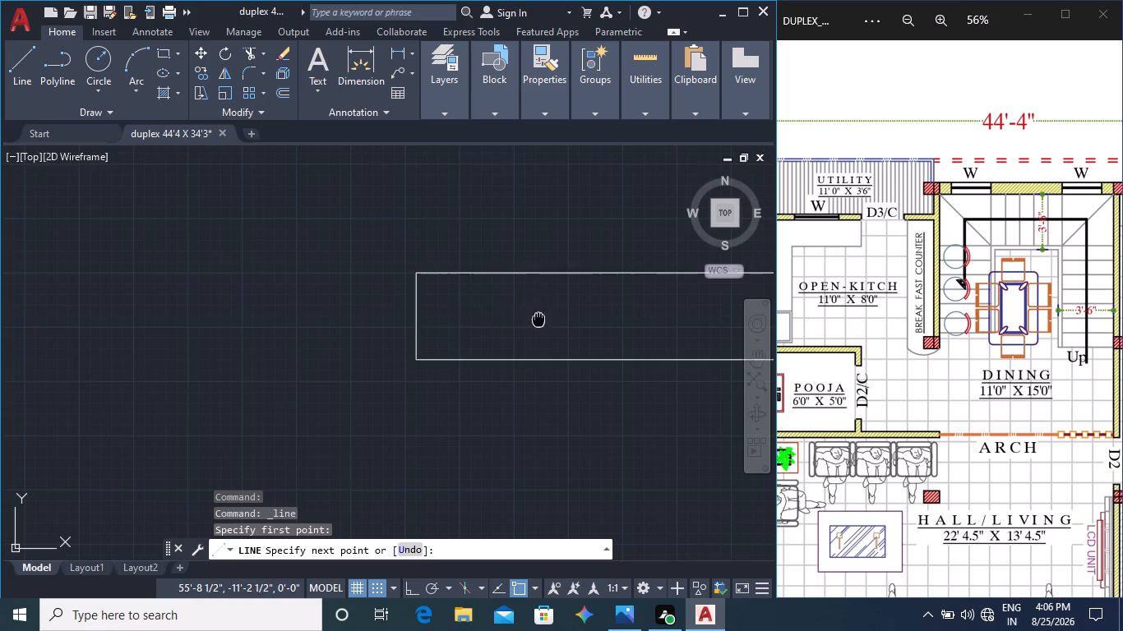
pyautogui.moveTo(528, 323); pyautogui.dragTo(358, 343, button='middle')
pyautogui.moveTo(593, 345); pyautogui.dragTo(275, 348, button='middle')
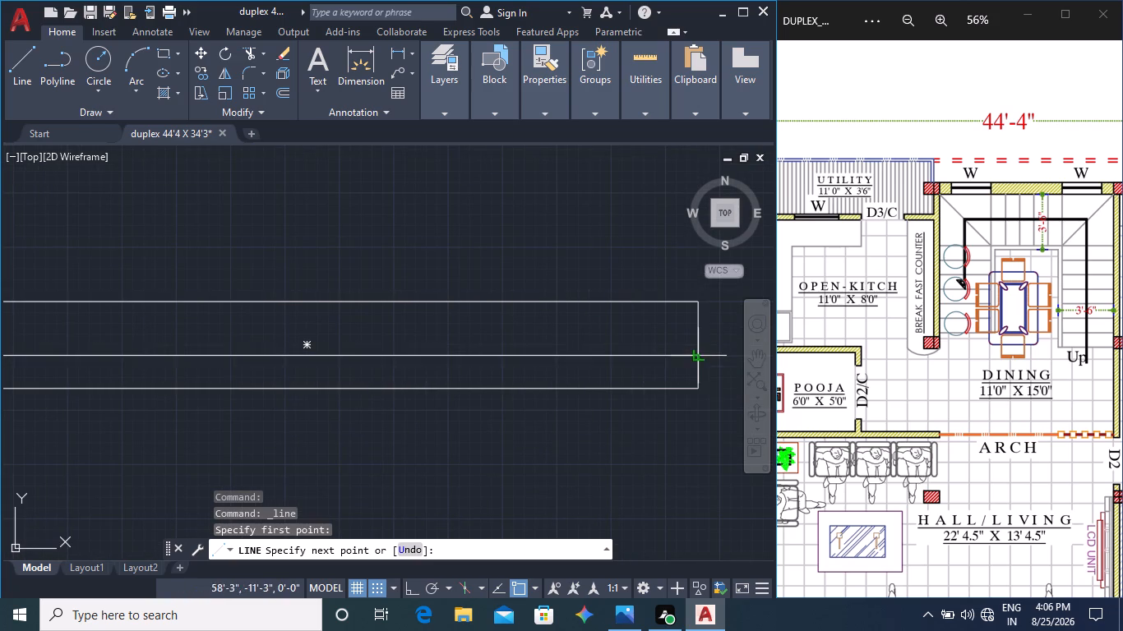
pyautogui.click(701, 355)
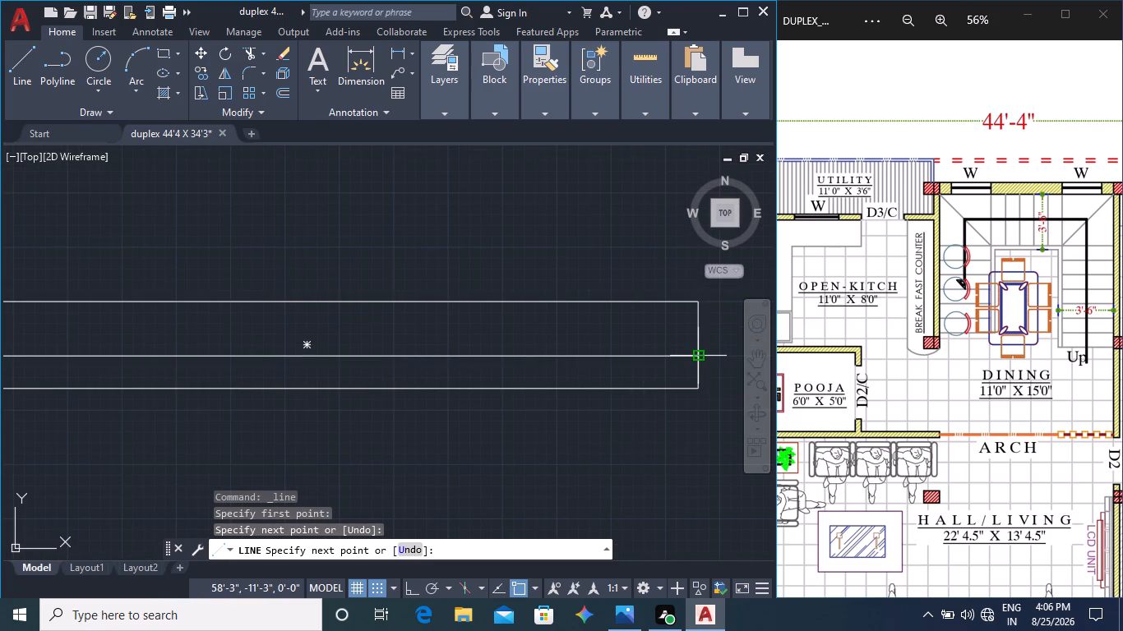
pyautogui.press('Escape')
# Copy the line inside the rectangle about 1" upward to form the second inner line of the window symbol.
pyautogui.click(689, 357)
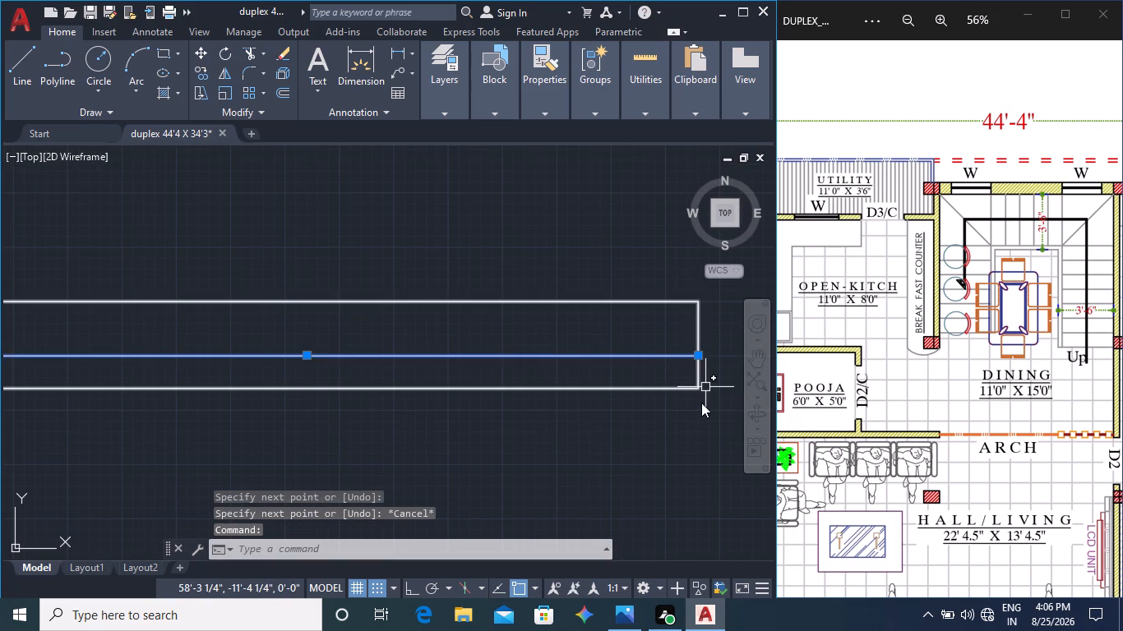
pyautogui.click(205, 70)
pyautogui.click(701, 353)
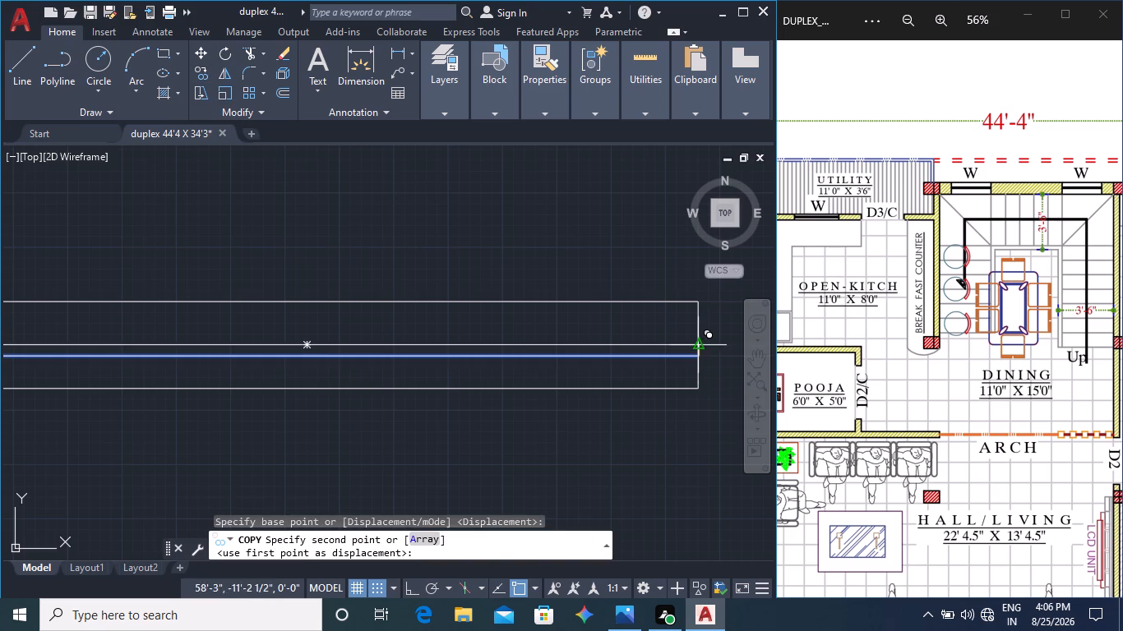
pyautogui.click(700, 338)
pyautogui.press('Escape')
# Copy the rectangle with its two inner lines from its lower-left corner into the wall between kitchen and utility as a window.
pyautogui.scroll(-2, 631, 433)
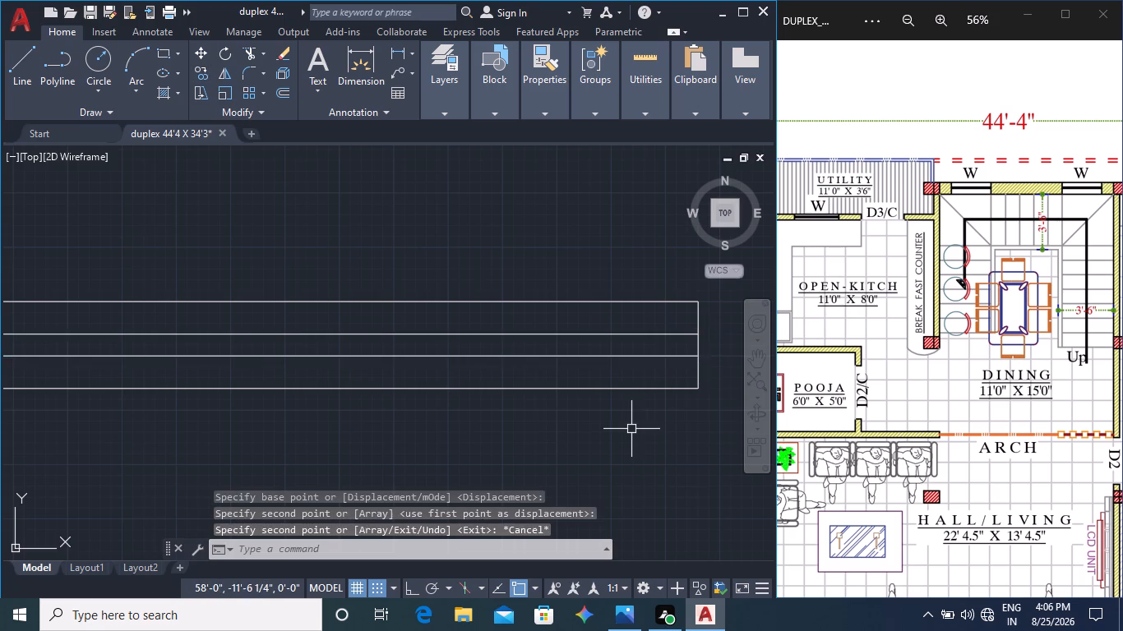
pyautogui.click(667, 478)
pyautogui.click(326, 337)
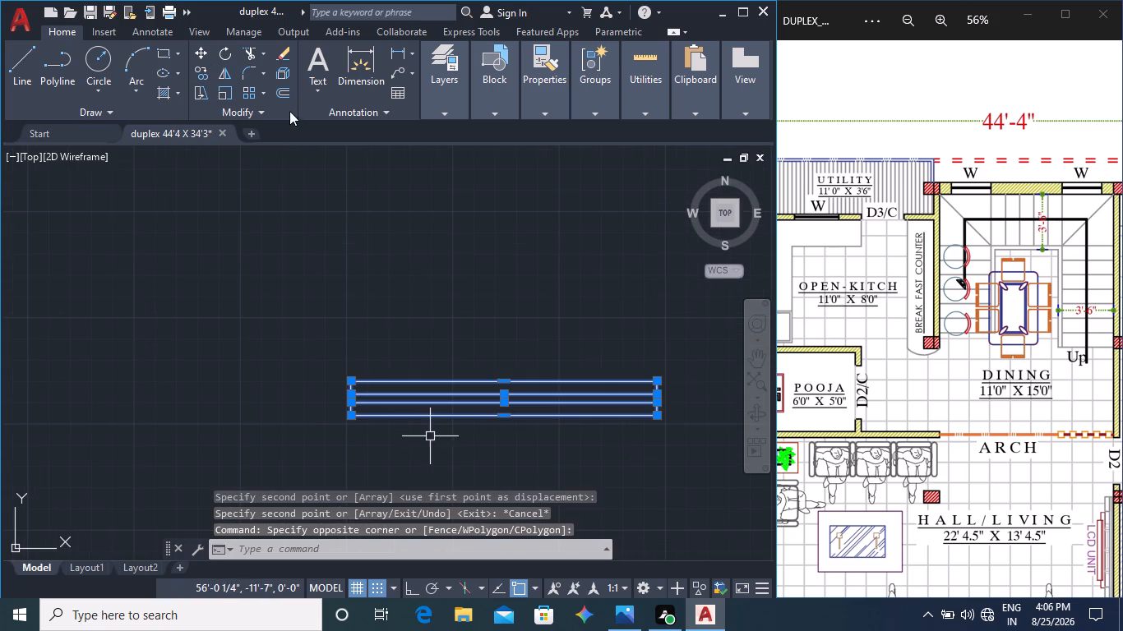
pyautogui.click(199, 68)
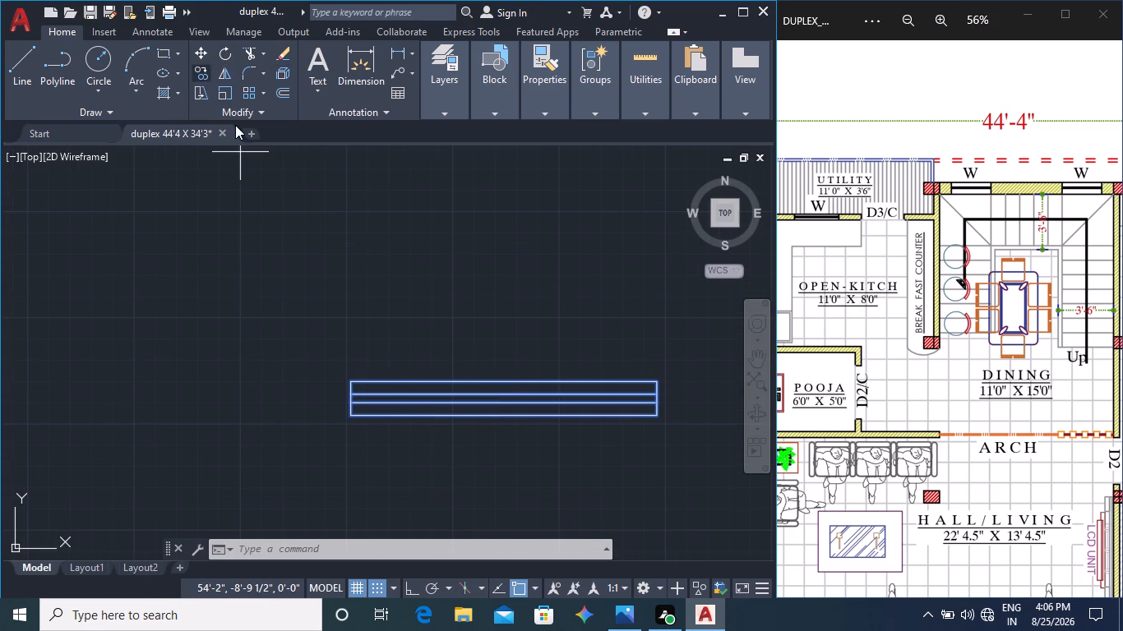
pyautogui.click(349, 412)
pyautogui.scroll(-4, 337, 329)
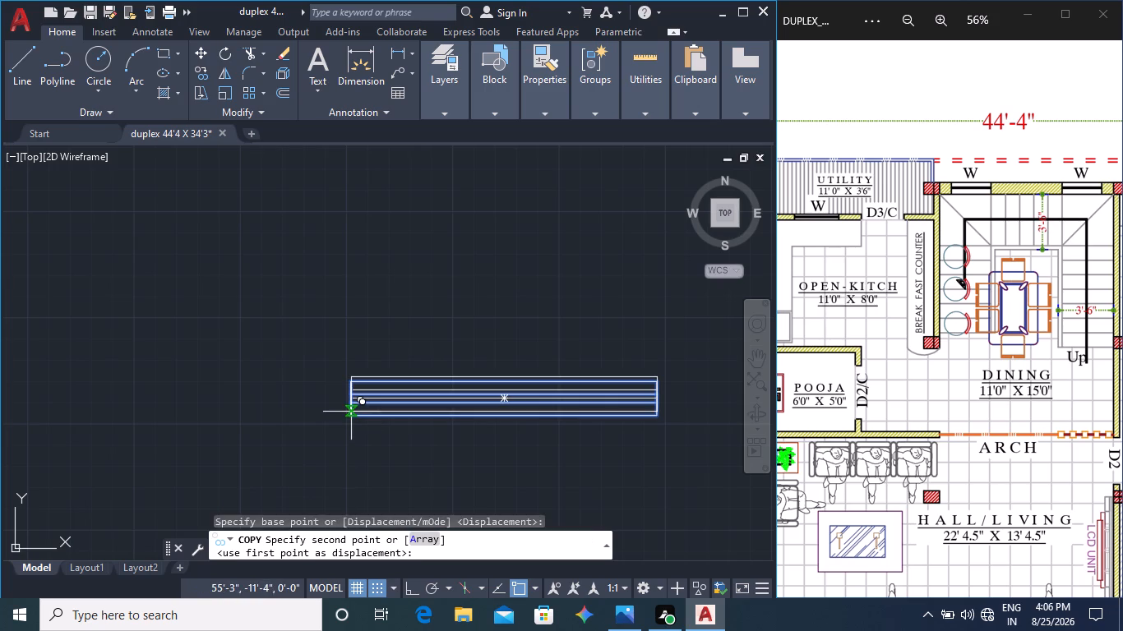
pyautogui.moveTo(333, 312); pyautogui.dragTo(463, 489, button='middle')
pyautogui.scroll(-1, 333, 312)
pyautogui.moveTo(370, 303); pyautogui.dragTo(486, 414, button='middle')
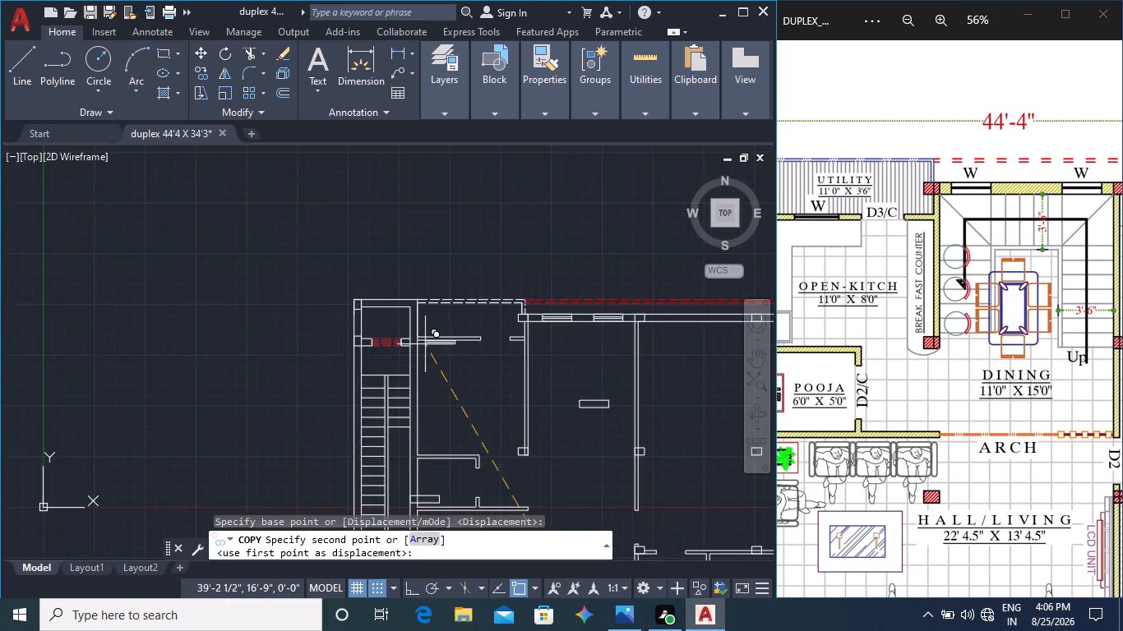
pyautogui.scroll(4, 423, 336)
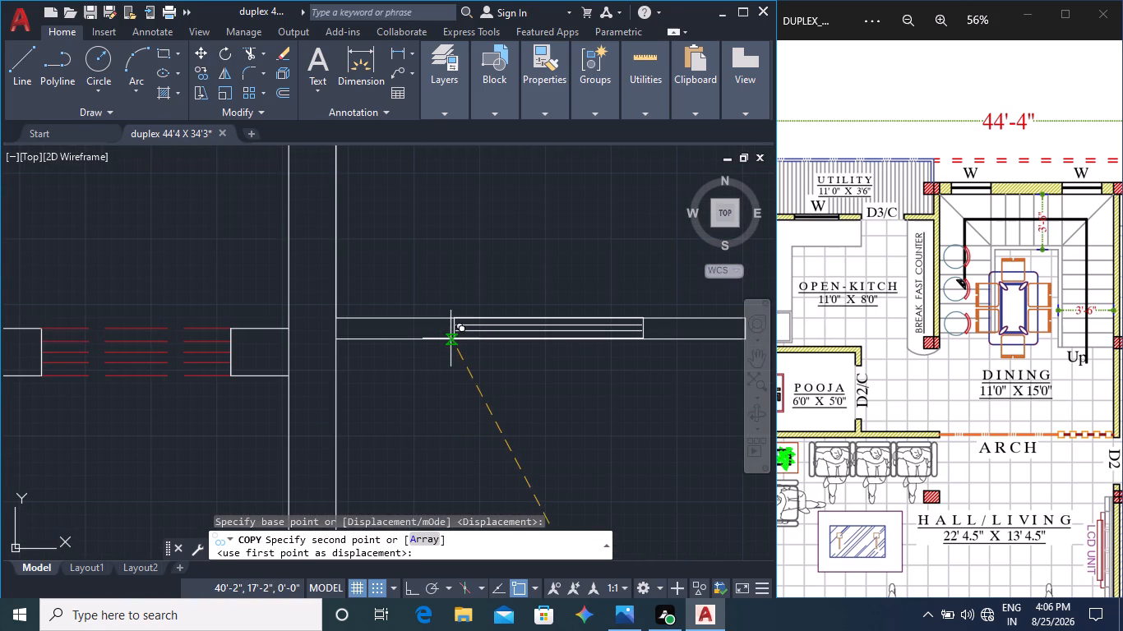
pyautogui.click(449, 338)
pyautogui.scroll(-2, 548, 444)
# Examine the window positions in the reference plan, from the kitchen and stair side to the hall/living area's lower outer wall.
pyautogui.middleClick(886, 406)
pyautogui.moveTo(818, 398); pyautogui.dragTo(939, 377, button='middle')
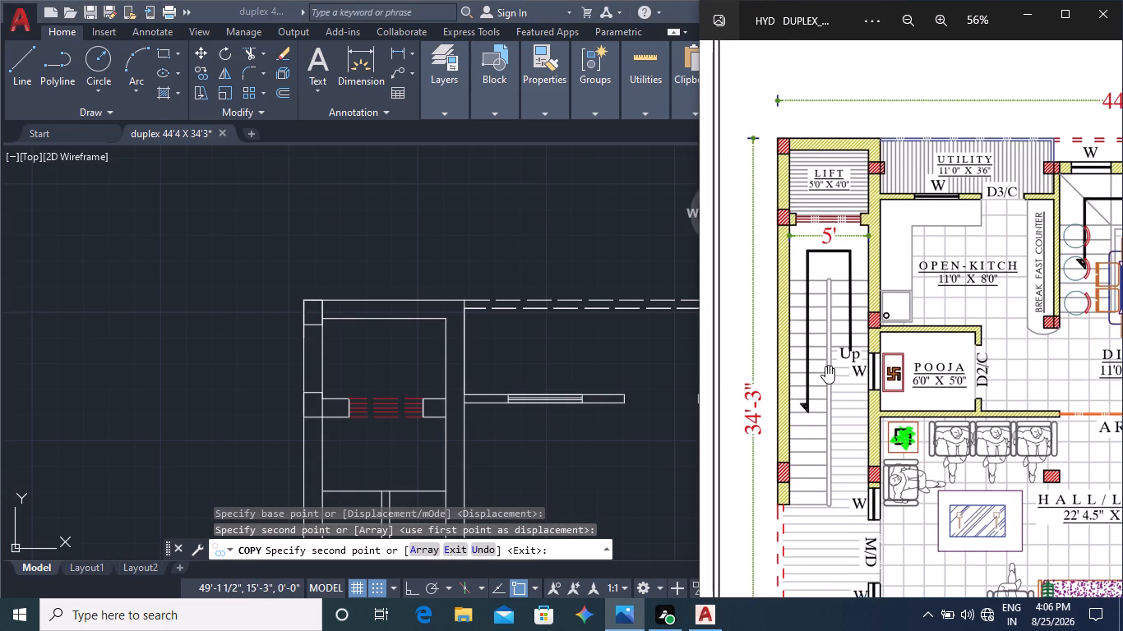
pyautogui.moveTo(874, 486); pyautogui.dragTo(863, 393, button='middle')
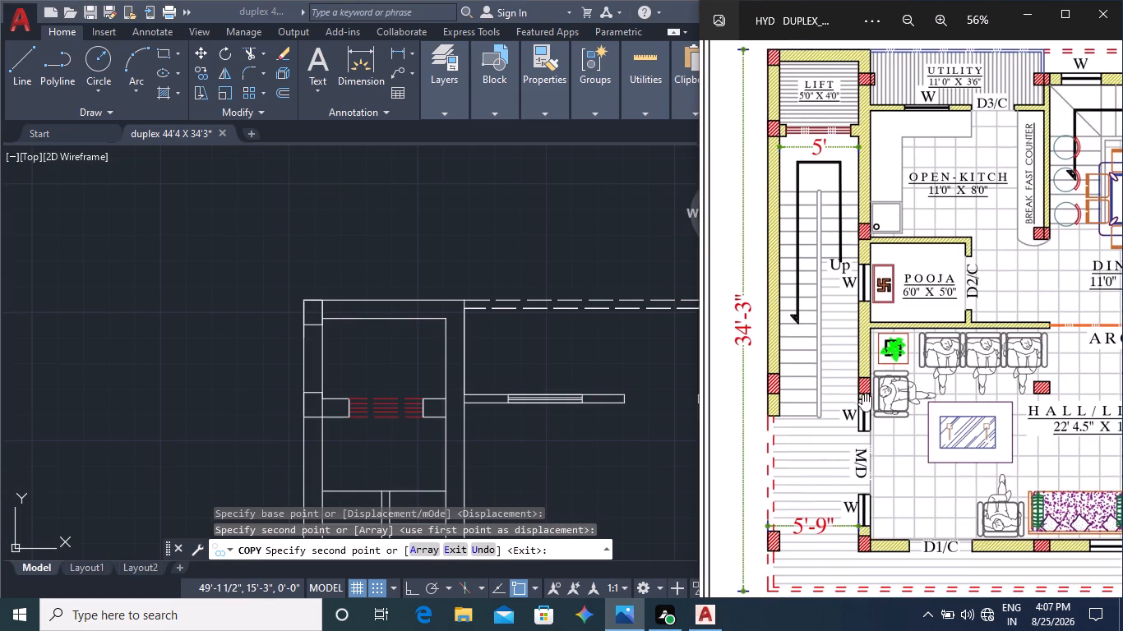
pyautogui.moveTo(861, 395); pyautogui.dragTo(824, 526, button='middle')
pyautogui.moveTo(873, 484); pyautogui.dragTo(812, 459, button='middle')
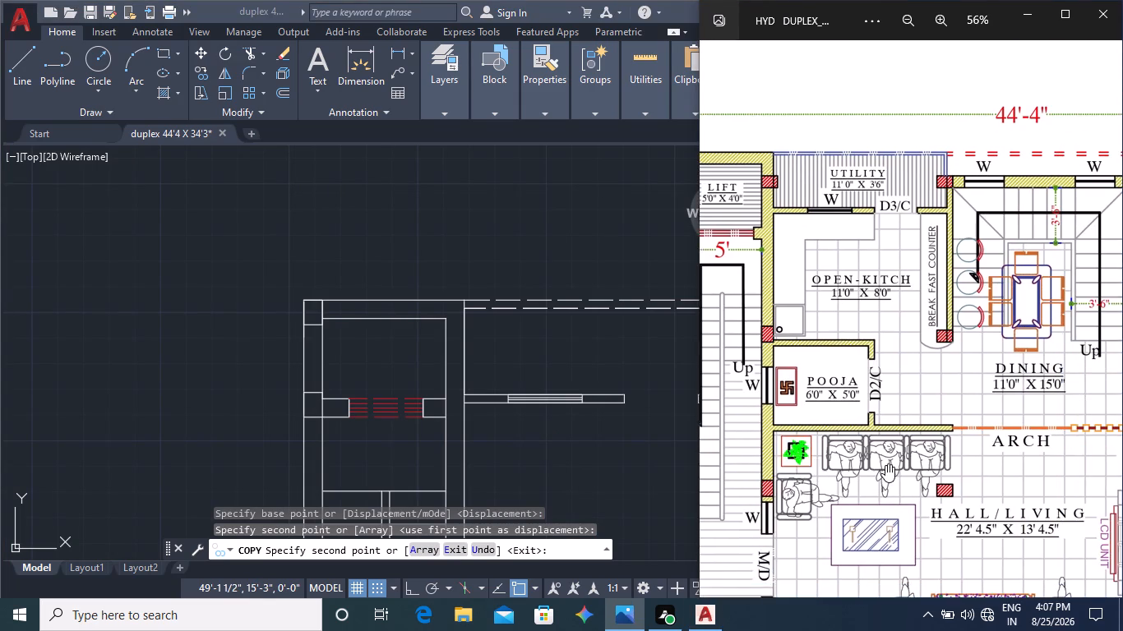
pyautogui.moveTo(887, 465); pyautogui.dragTo(774, 449, button='middle')
pyautogui.moveTo(851, 495); pyautogui.dragTo(808, 371, button='middle')
pyautogui.moveTo(894, 461); pyautogui.dragTo(816, 400, button='middle')
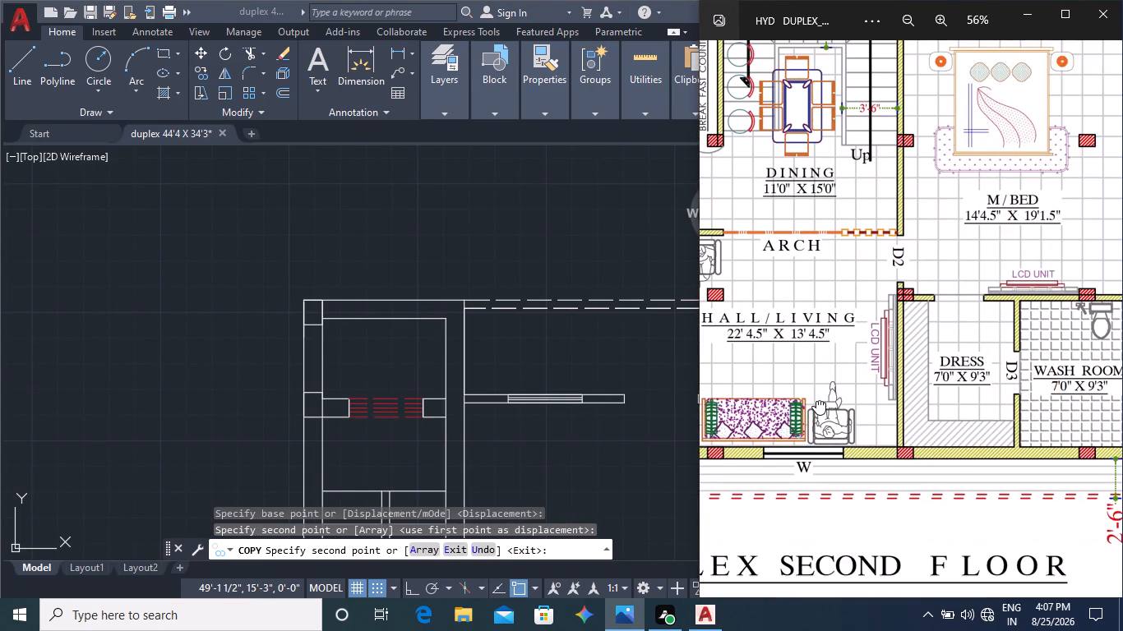
pyautogui.moveTo(816, 400); pyautogui.dragTo(887, 360, button='middle')
pyautogui.moveTo(846, 395); pyautogui.dragTo(897, 359, button='middle')
pyautogui.middleClick(458, 485)
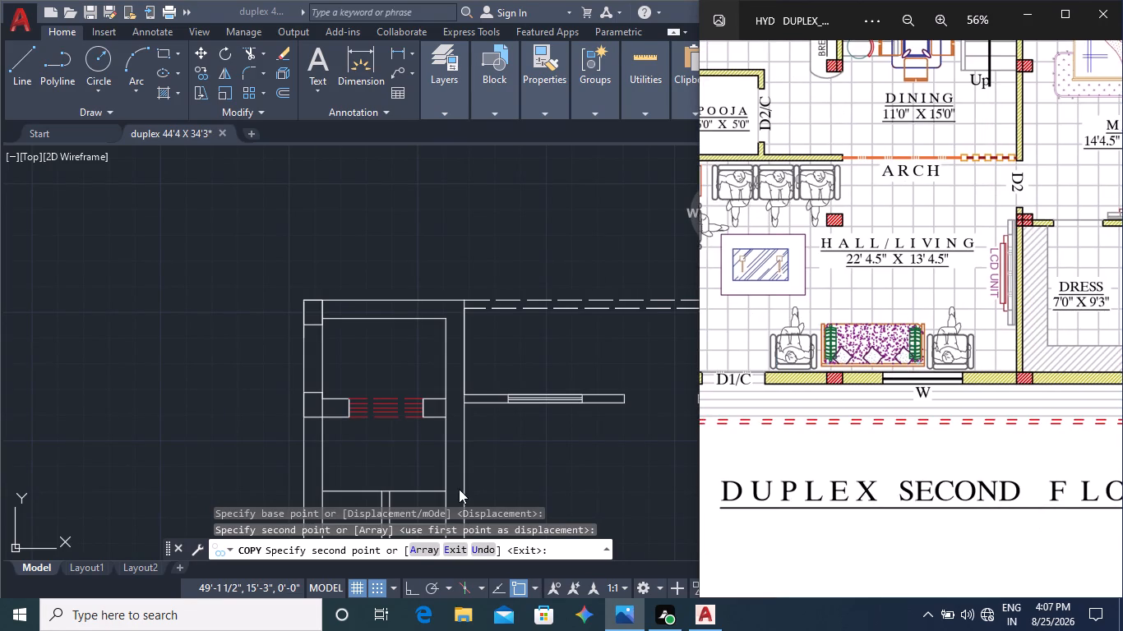
pyautogui.moveTo(538, 477); pyautogui.dragTo(501, 385, button='middle')
pyautogui.press('Escape')
# With Ortho on, stretch the lower edge of the original window symbol's rectangle in the hall/living area 5" downward.
pyautogui.moveTo(571, 460); pyautogui.dragTo(451, 277, button='middle')
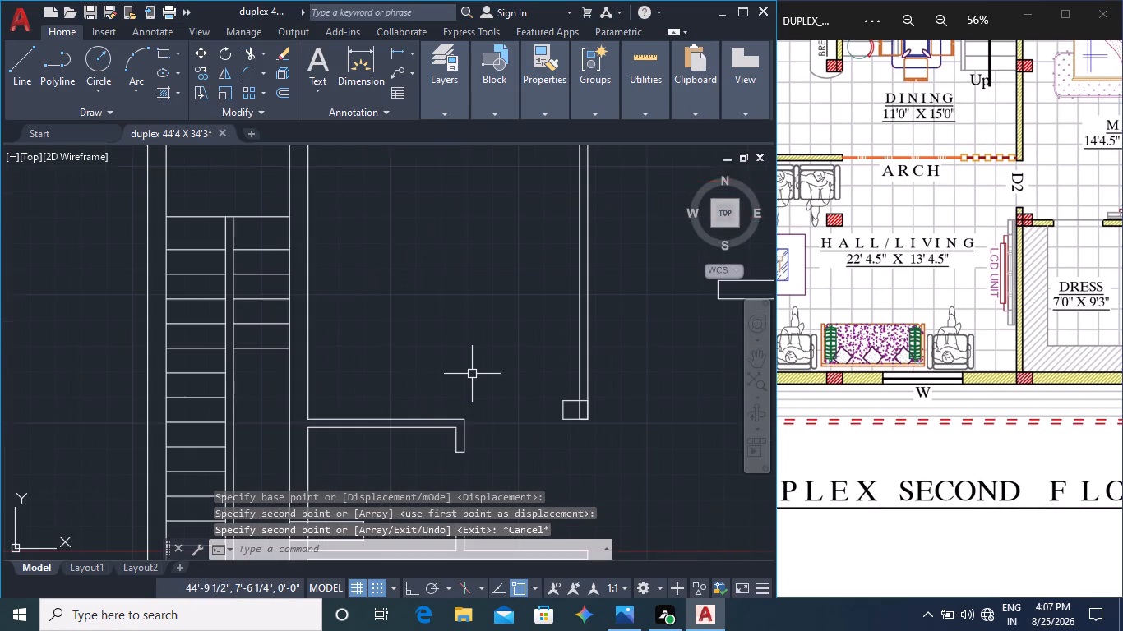
pyautogui.moveTo(497, 410); pyautogui.dragTo(395, 206, button='middle')
pyautogui.scroll(-2, 443, 323)
pyautogui.scroll(2, 546, 433)
pyautogui.moveTo(538, 434); pyautogui.dragTo(511, 255, button='middle')
pyautogui.scroll(3, 506, 316)
pyautogui.moveTo(504, 306); pyautogui.dragTo(545, 385, button='middle')
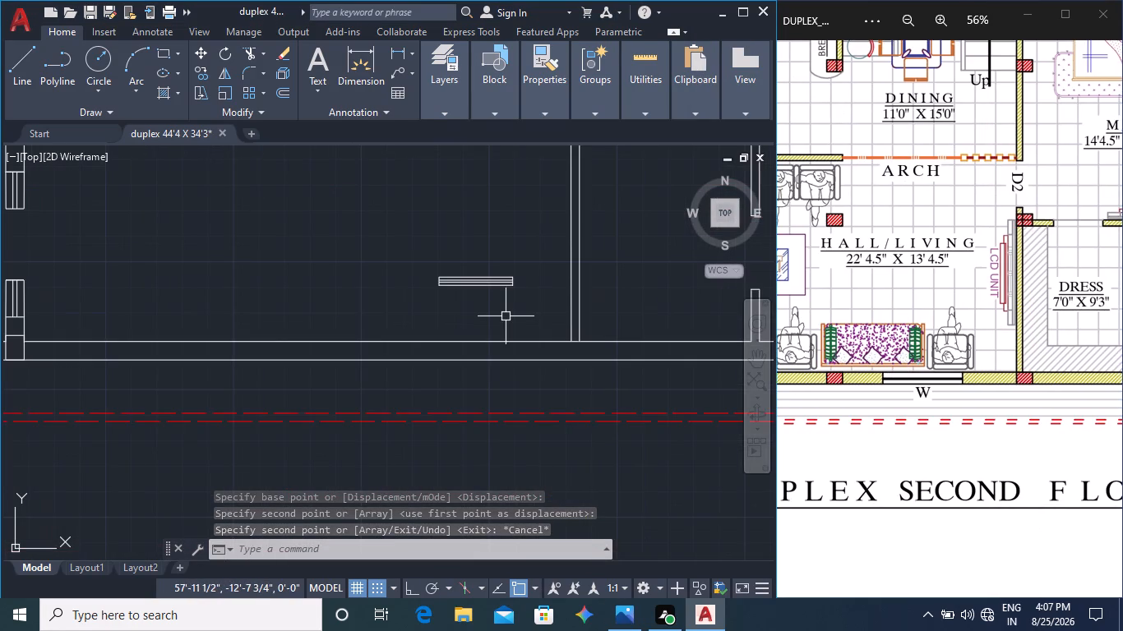
pyautogui.click(543, 263)
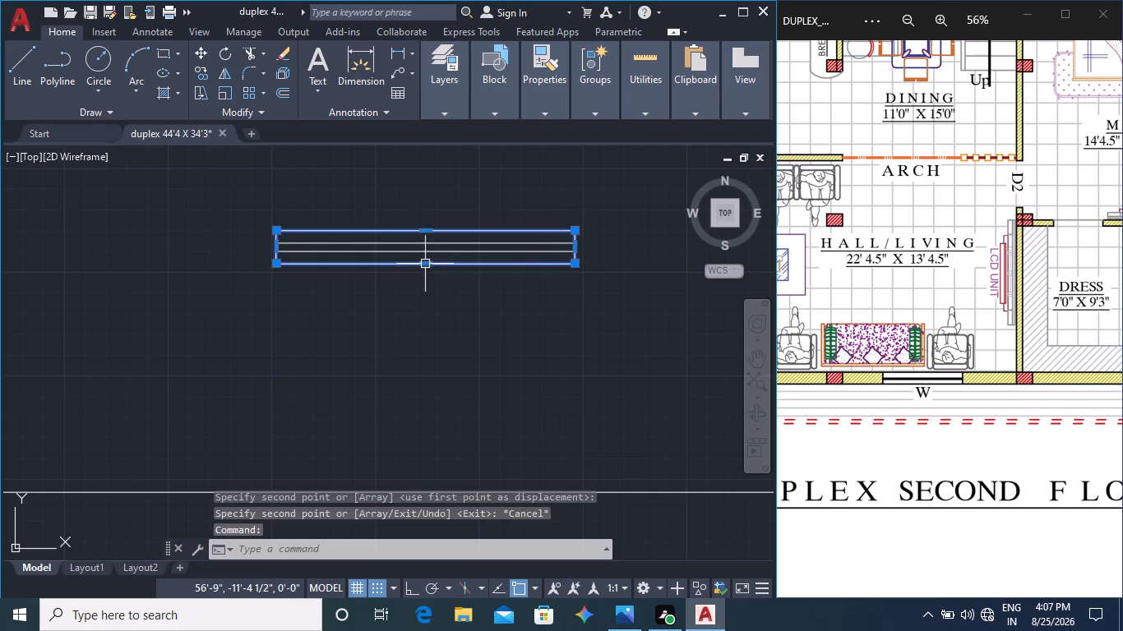
pyautogui.click(424, 265)
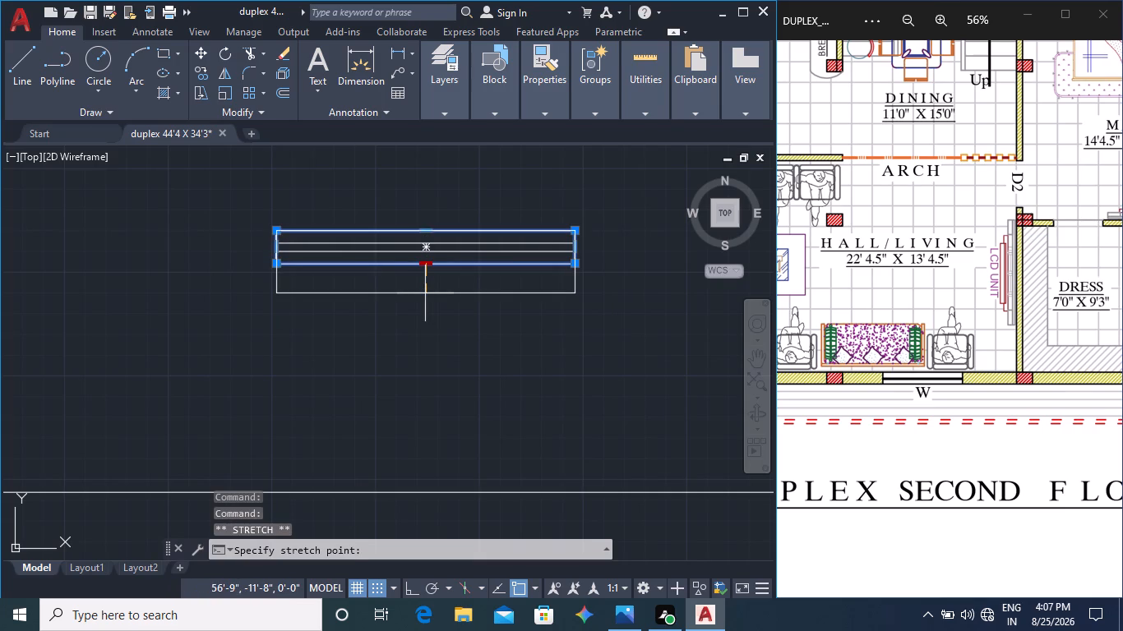
pyautogui.press('F8')
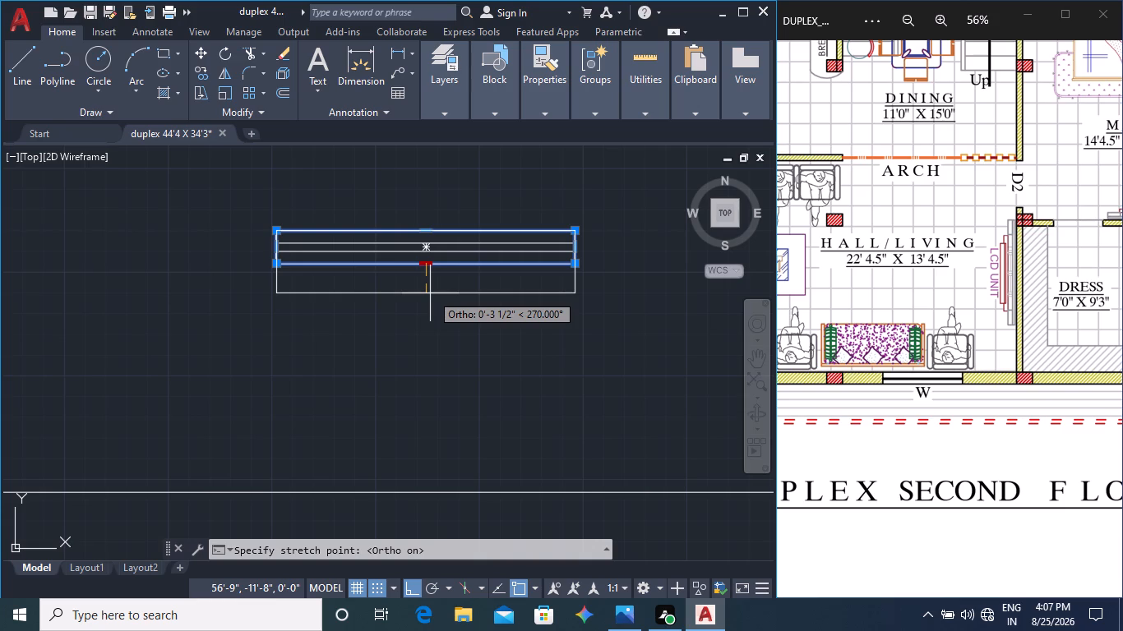
pyautogui.press('5')
pyautogui.hotkey('shift', '"')
pyautogui.press('Return')
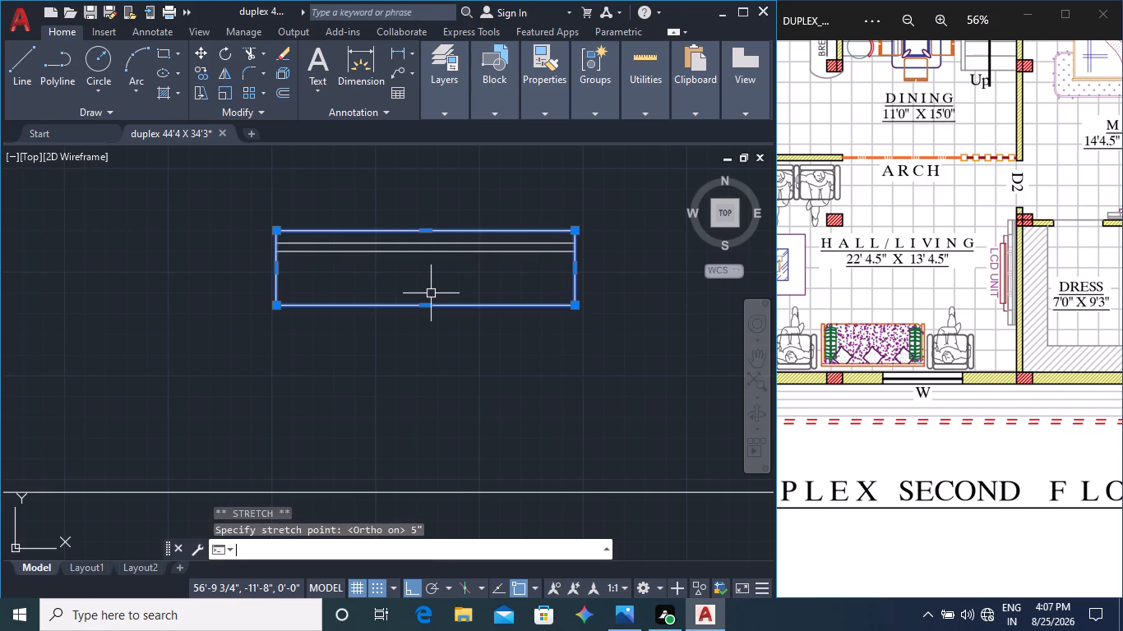
# Move the window symbol's lower inner line to the rectangle's mid-height and its upper inner line about 4 1/2" downward.
pyautogui.click(423, 286)
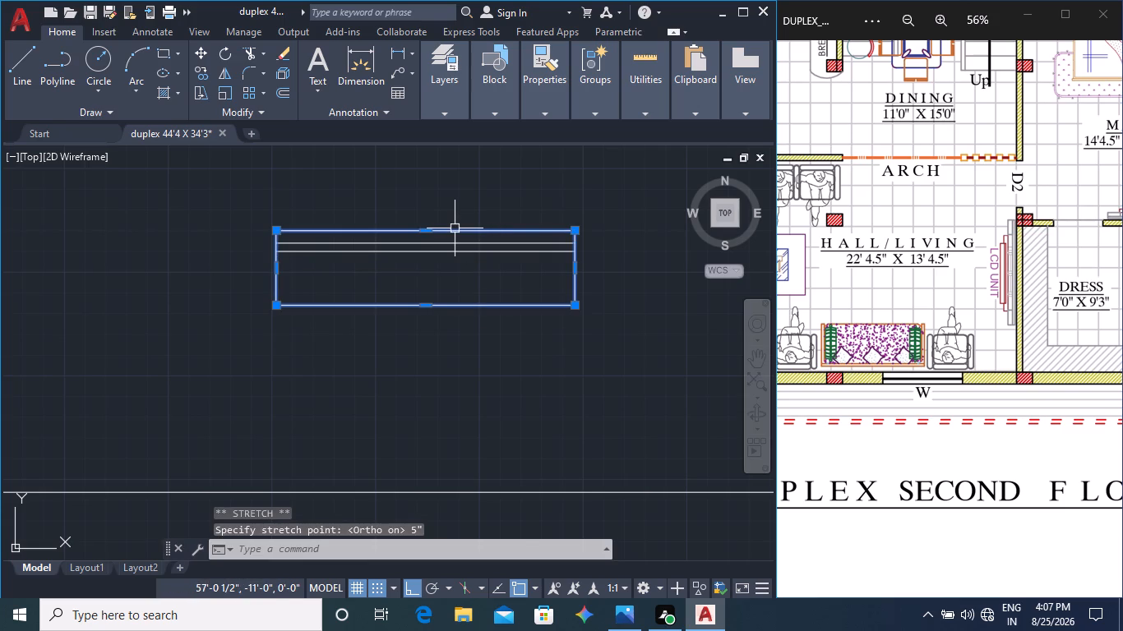
pyautogui.click(372, 244)
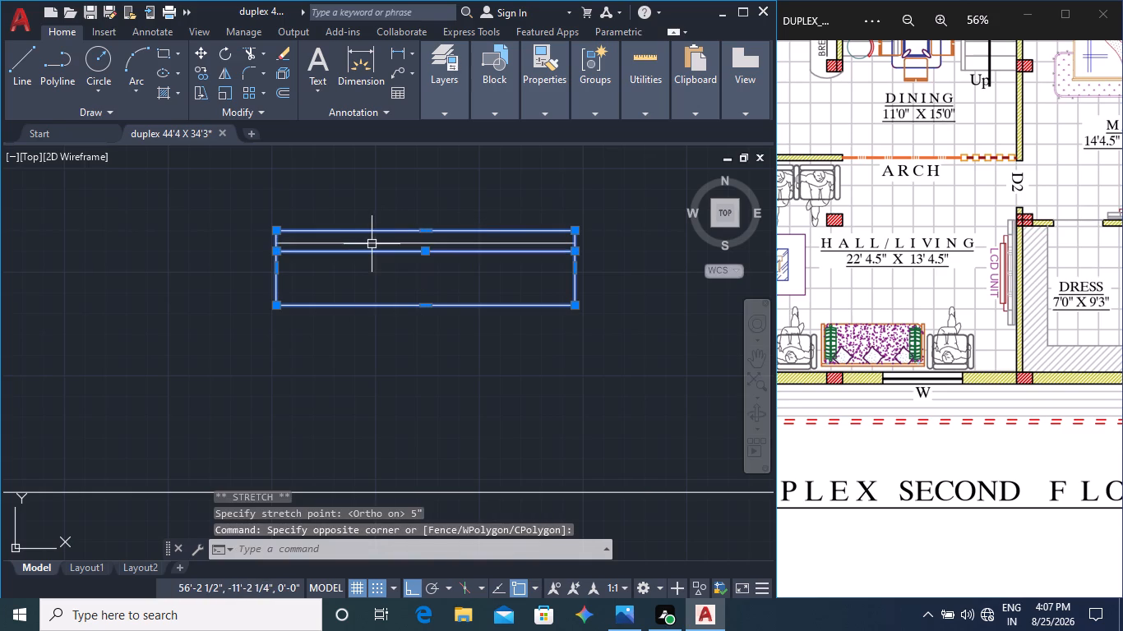
pyautogui.scroll(1, 414, 270)
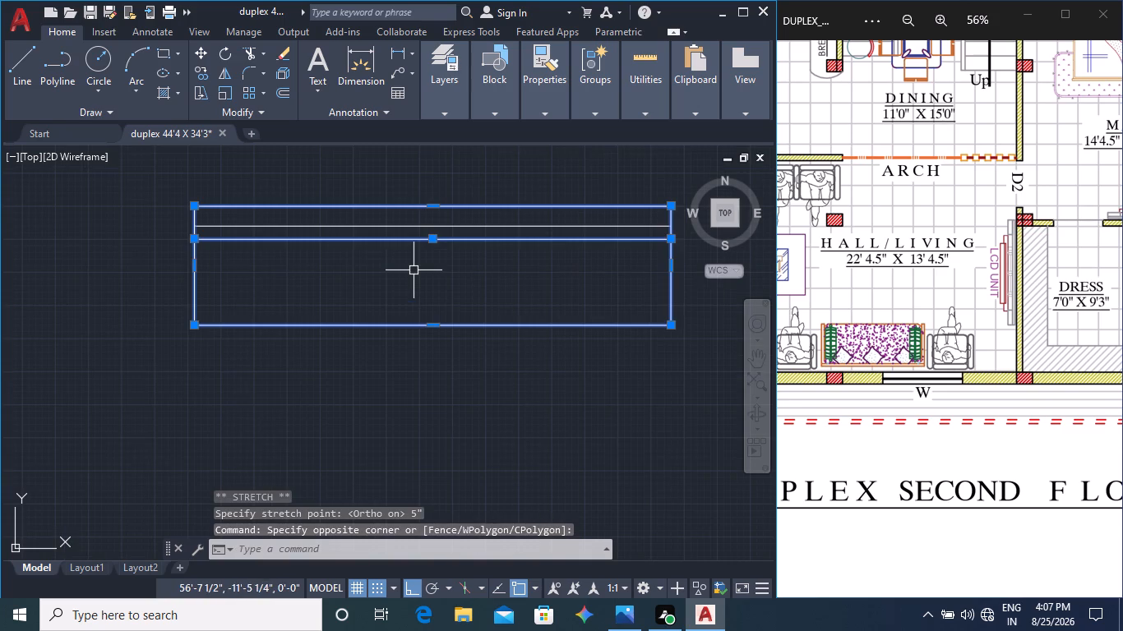
pyautogui.click(432, 237)
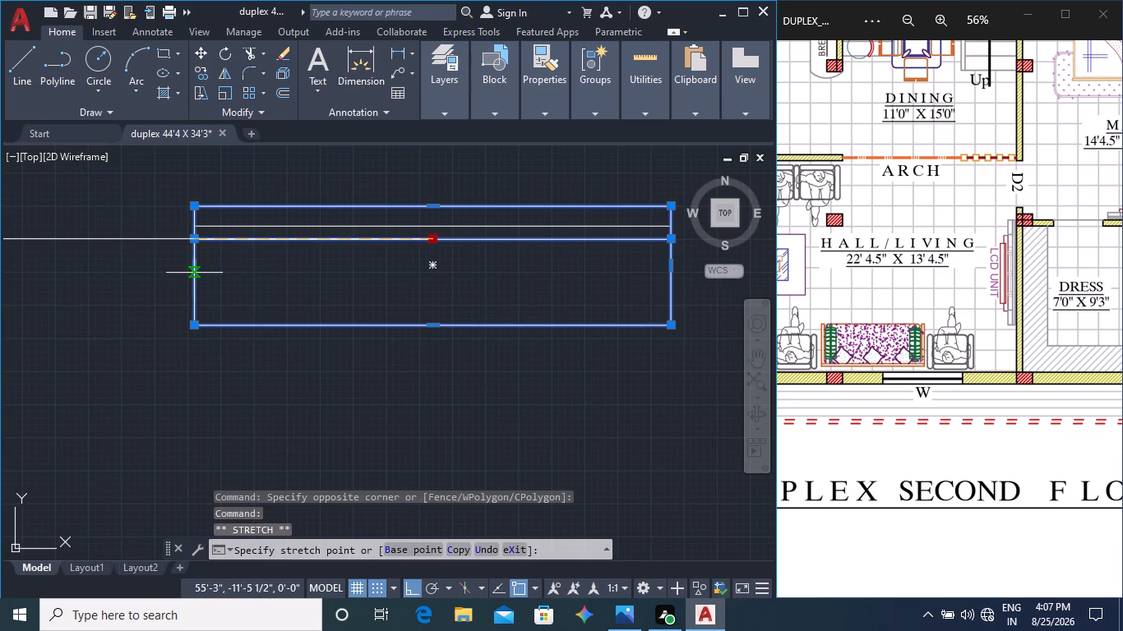
pyautogui.click(437, 269)
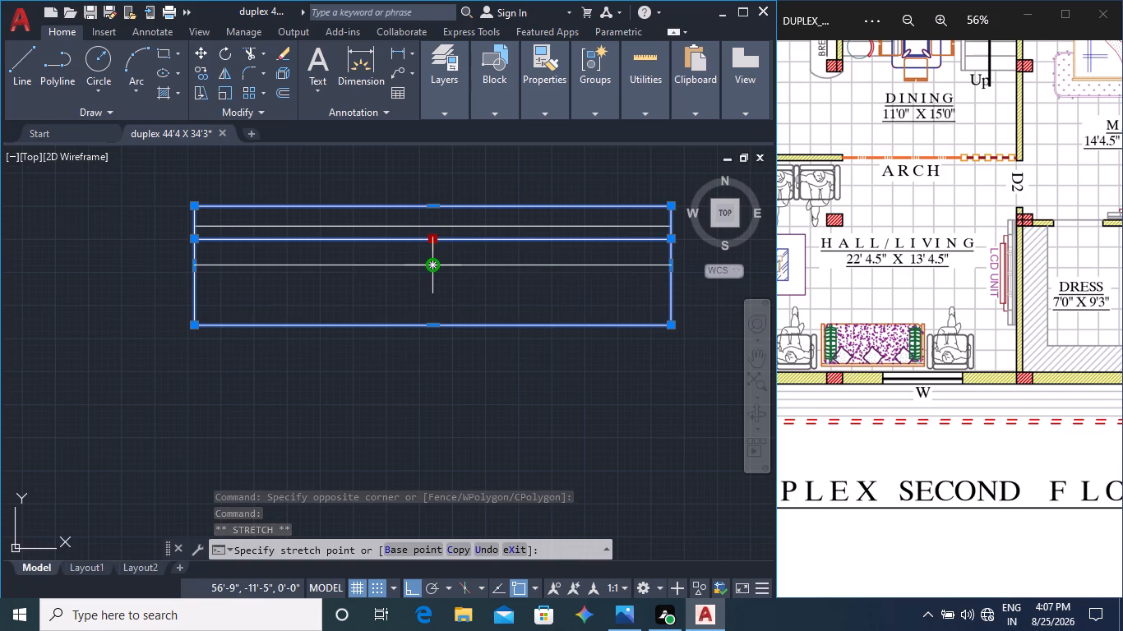
pyautogui.click(429, 223)
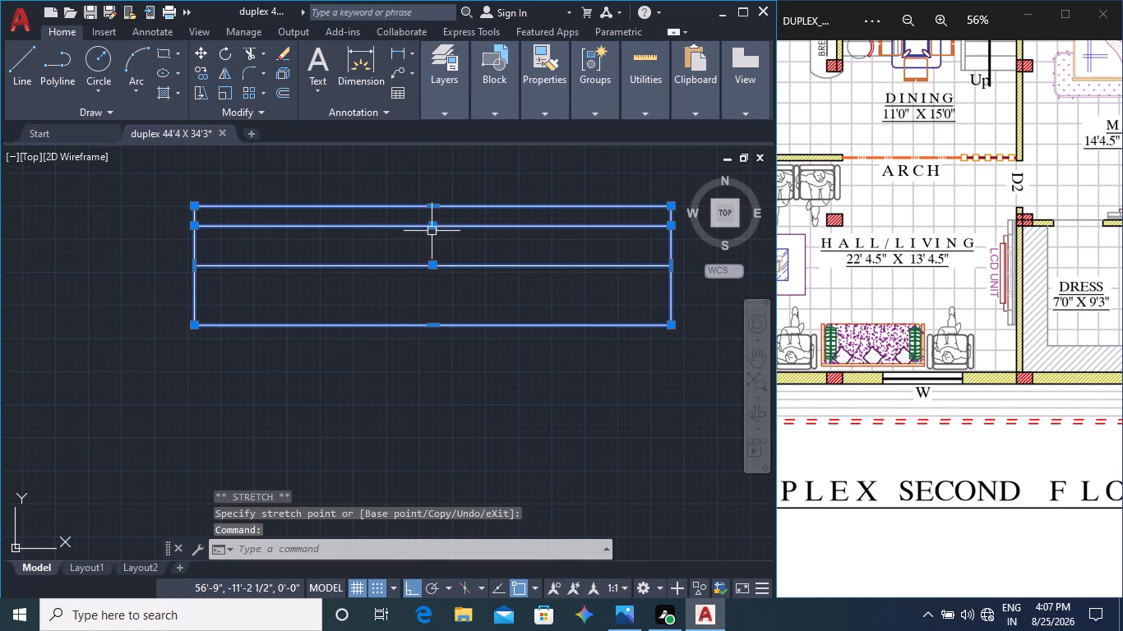
pyautogui.click(432, 226)
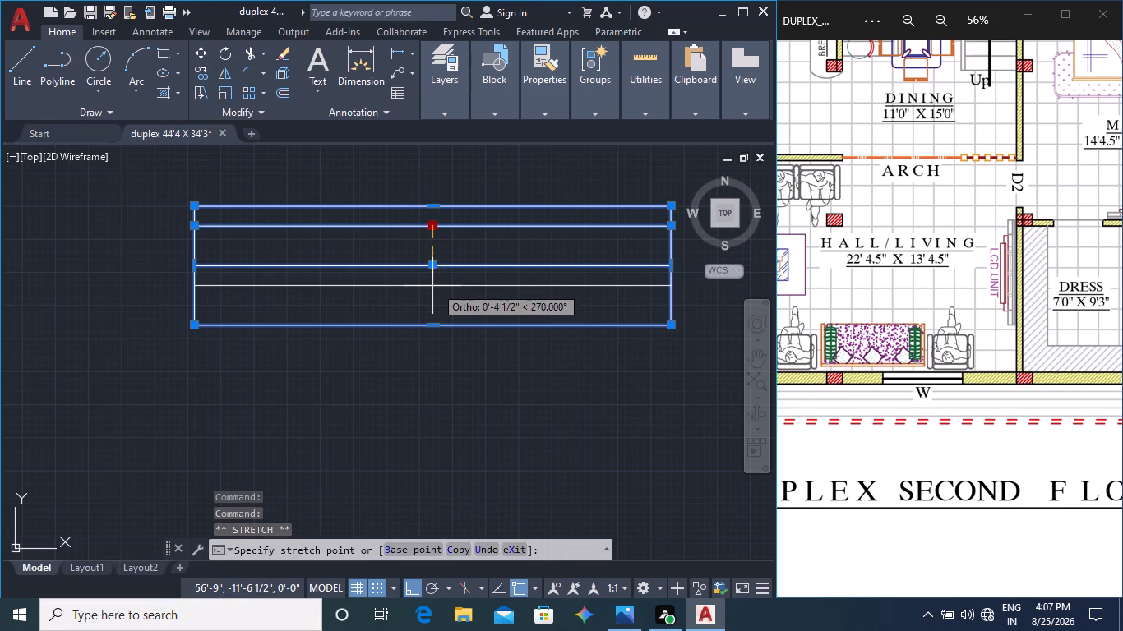
pyautogui.click(435, 286)
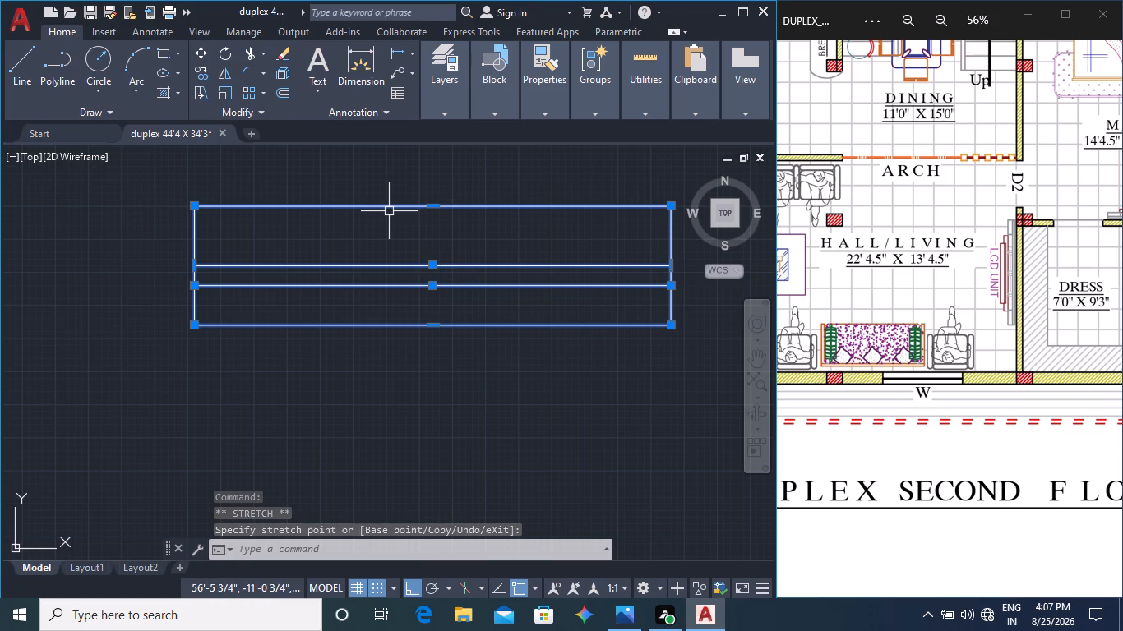
pyautogui.press('`')
pyautogui.press('Escape')
pyautogui.press('Escape')
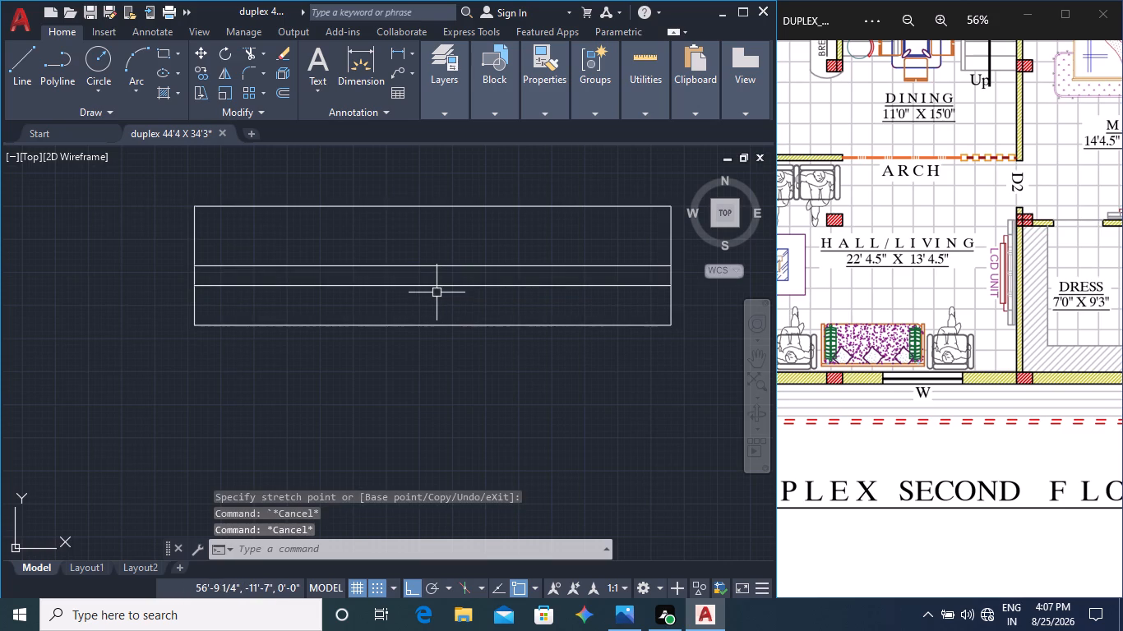
# Move the inner line at mid-height upward so the two inner lines divide the window rectangle into equal thirds.
pyautogui.click(434, 287)
pyautogui.click(431, 268)
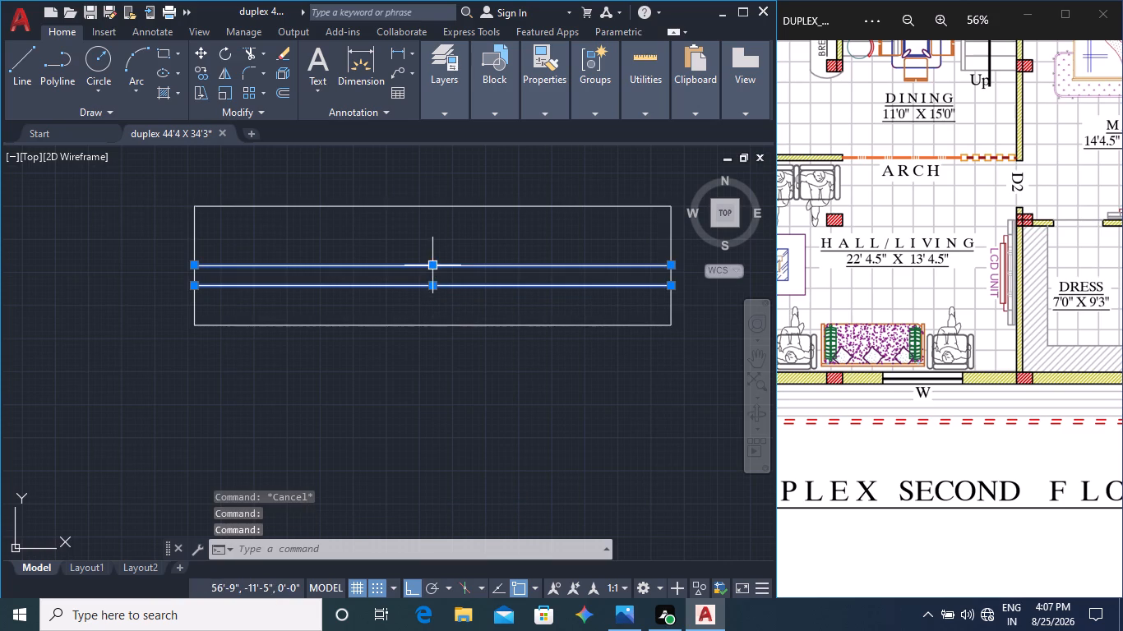
pyautogui.click(435, 265)
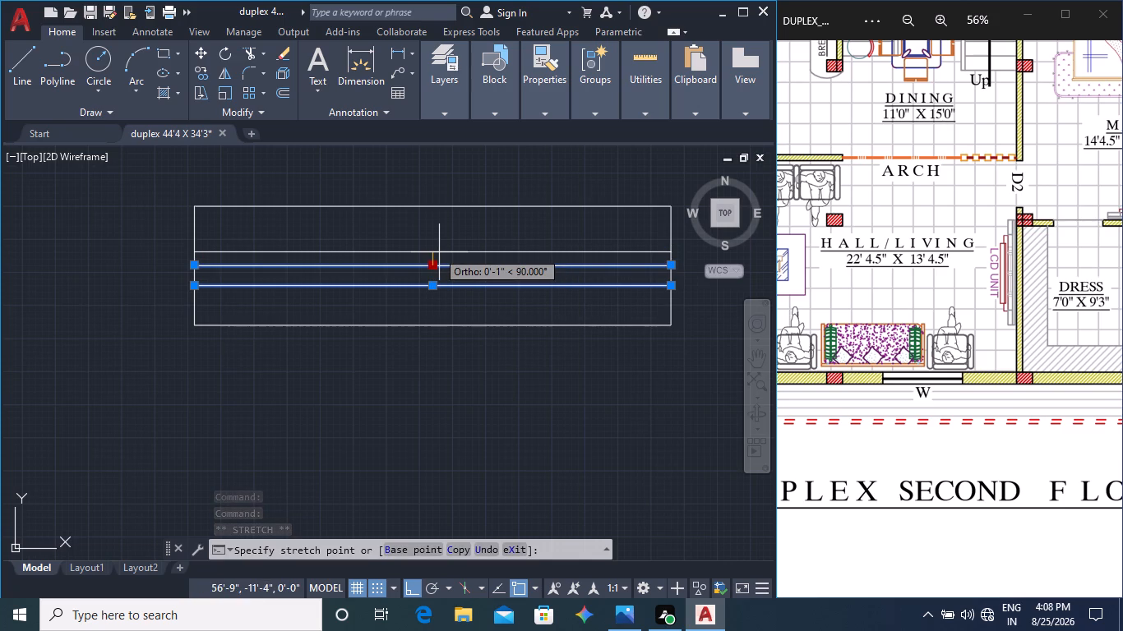
pyautogui.click(437, 249)
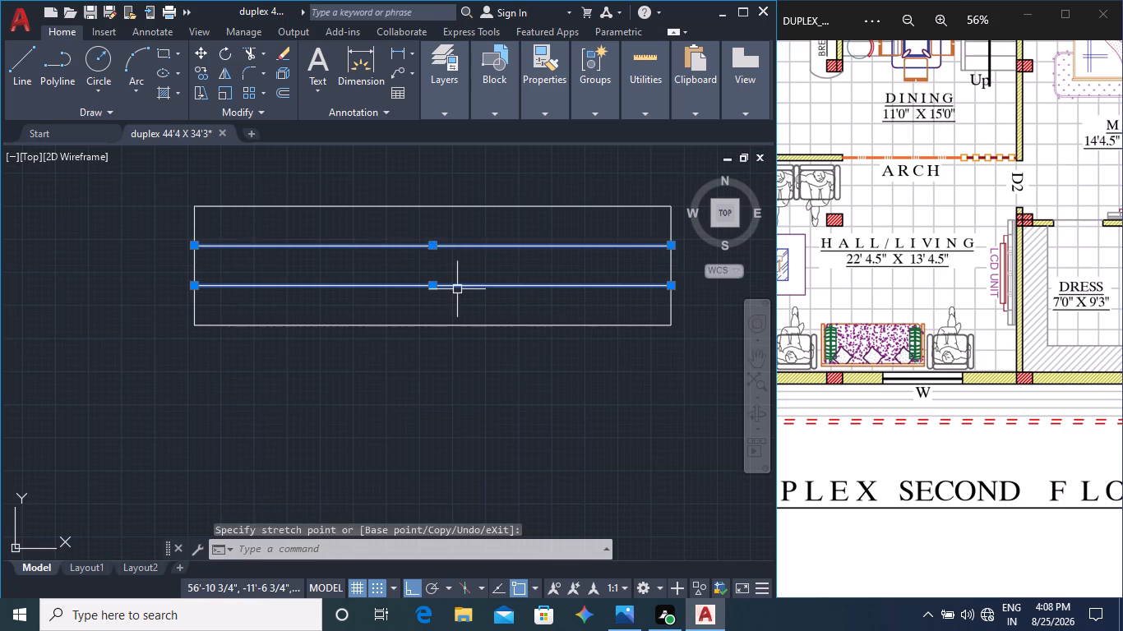
pyautogui.press('Escape')
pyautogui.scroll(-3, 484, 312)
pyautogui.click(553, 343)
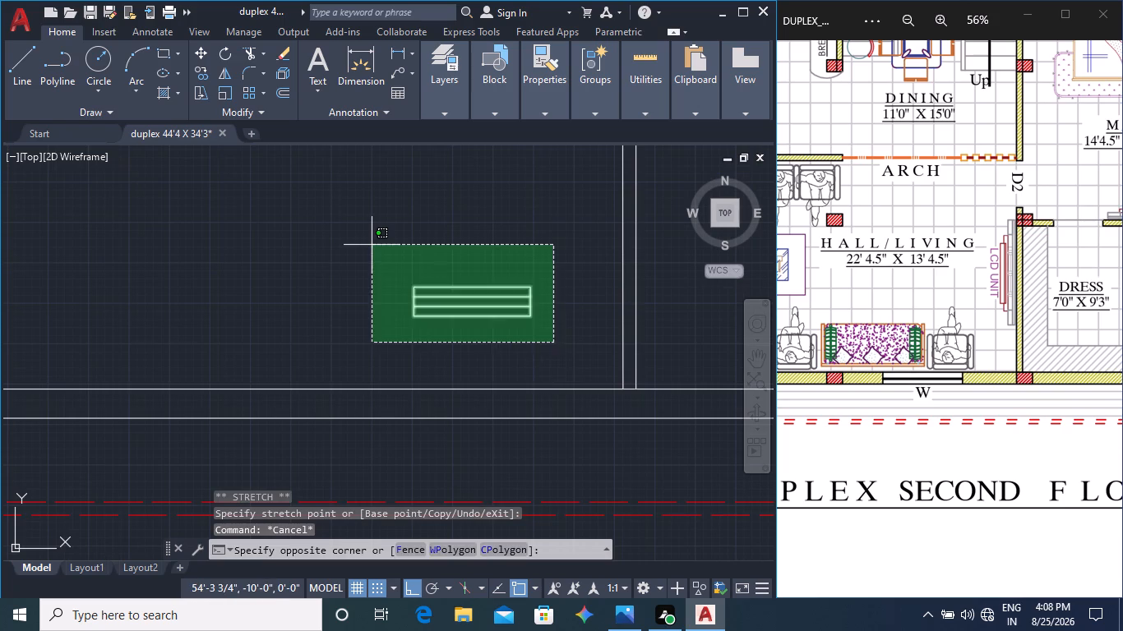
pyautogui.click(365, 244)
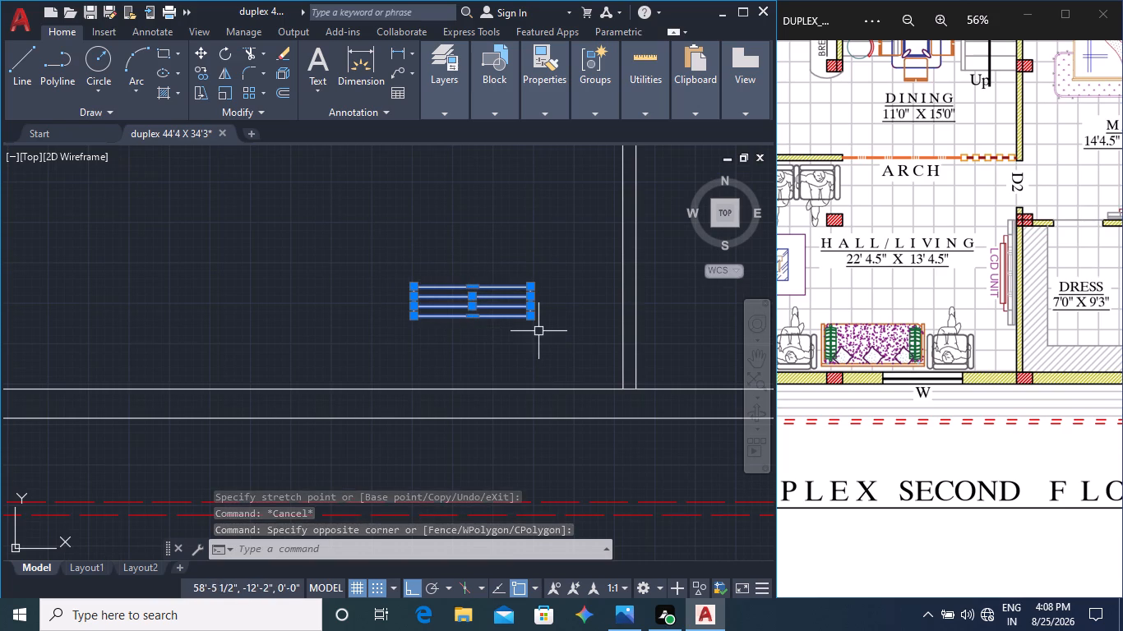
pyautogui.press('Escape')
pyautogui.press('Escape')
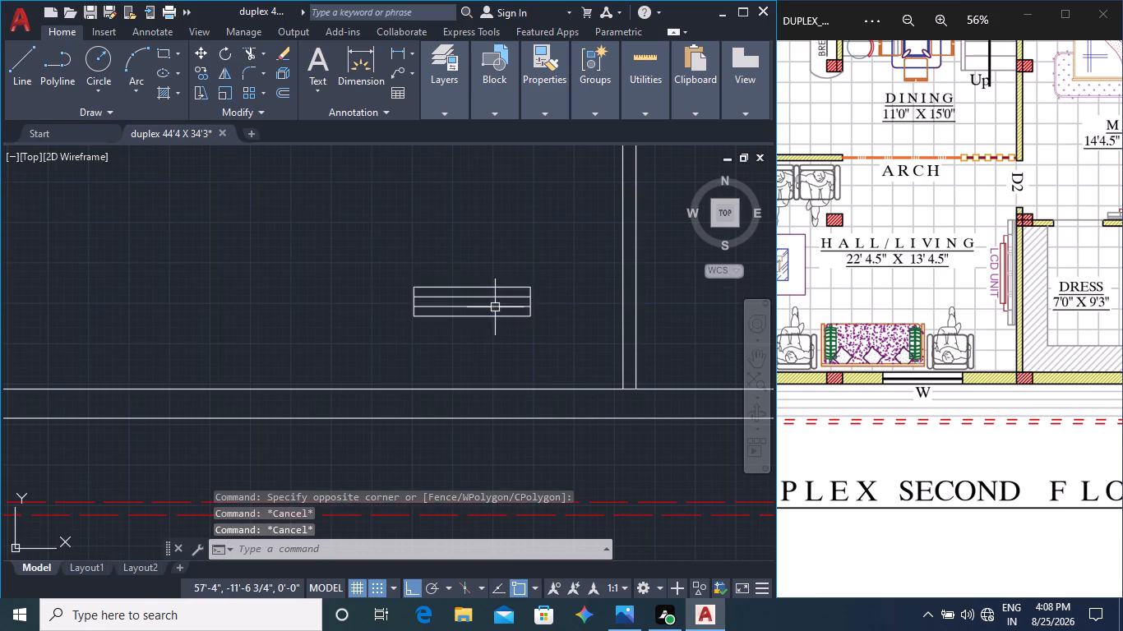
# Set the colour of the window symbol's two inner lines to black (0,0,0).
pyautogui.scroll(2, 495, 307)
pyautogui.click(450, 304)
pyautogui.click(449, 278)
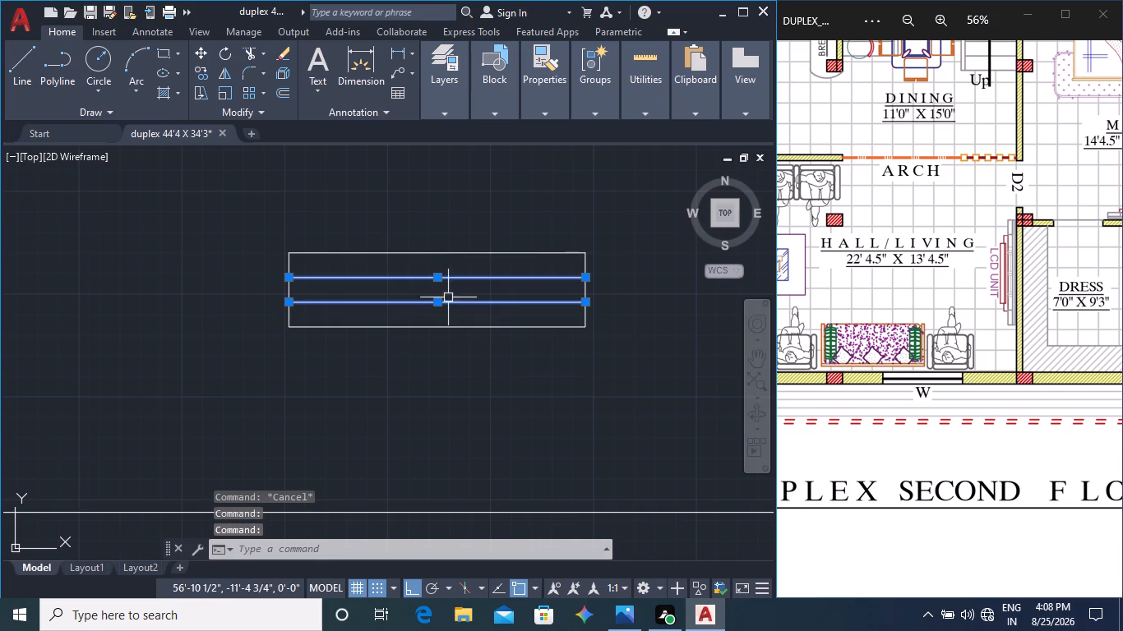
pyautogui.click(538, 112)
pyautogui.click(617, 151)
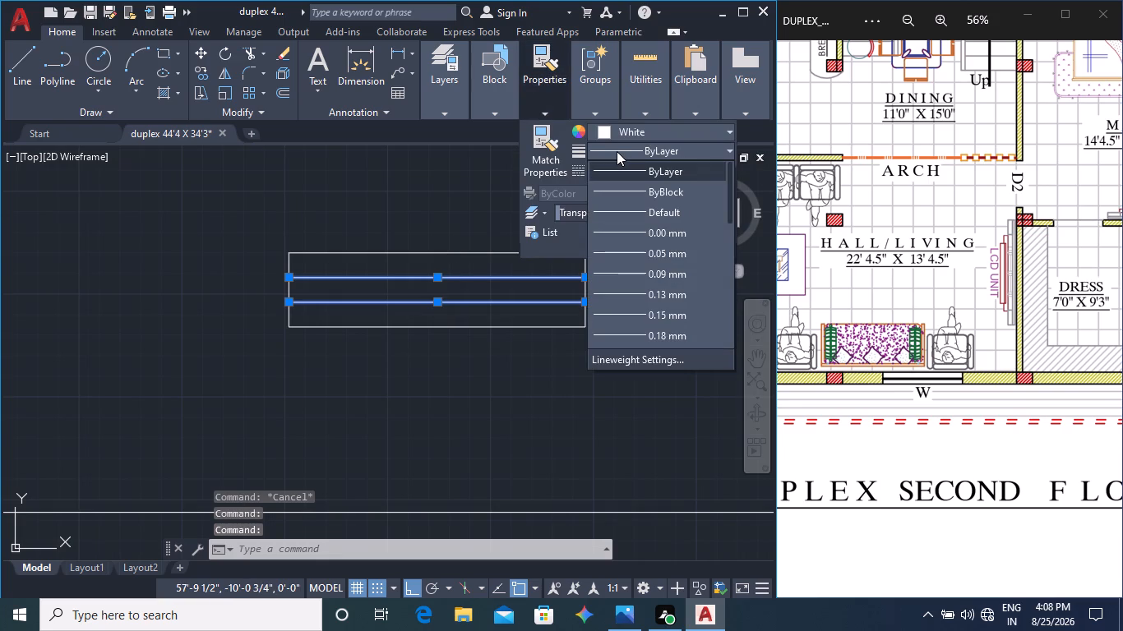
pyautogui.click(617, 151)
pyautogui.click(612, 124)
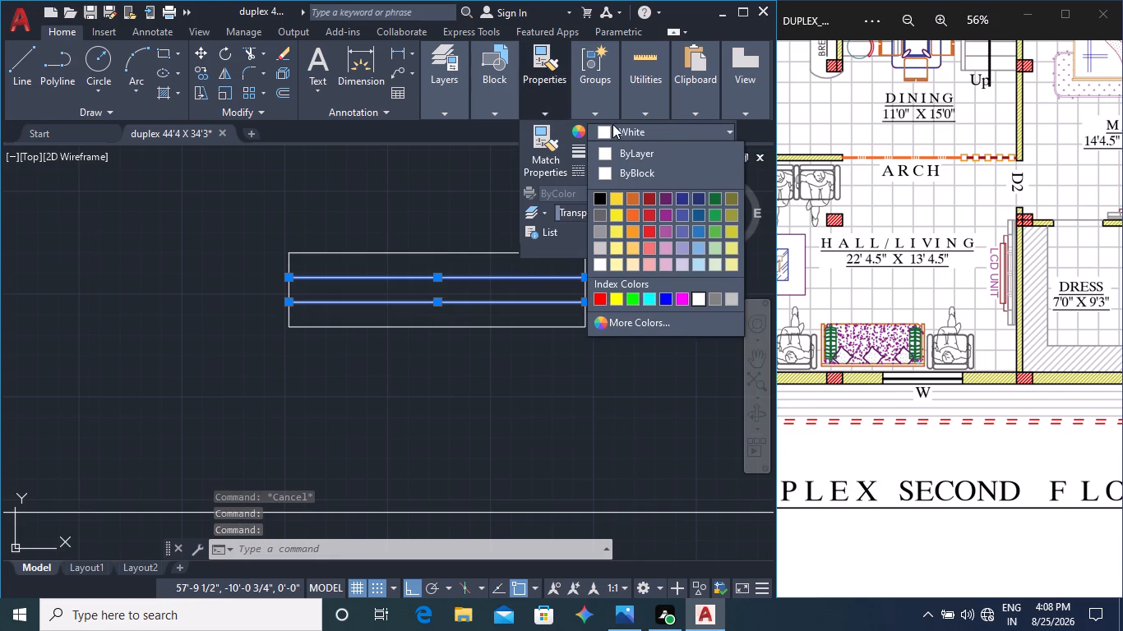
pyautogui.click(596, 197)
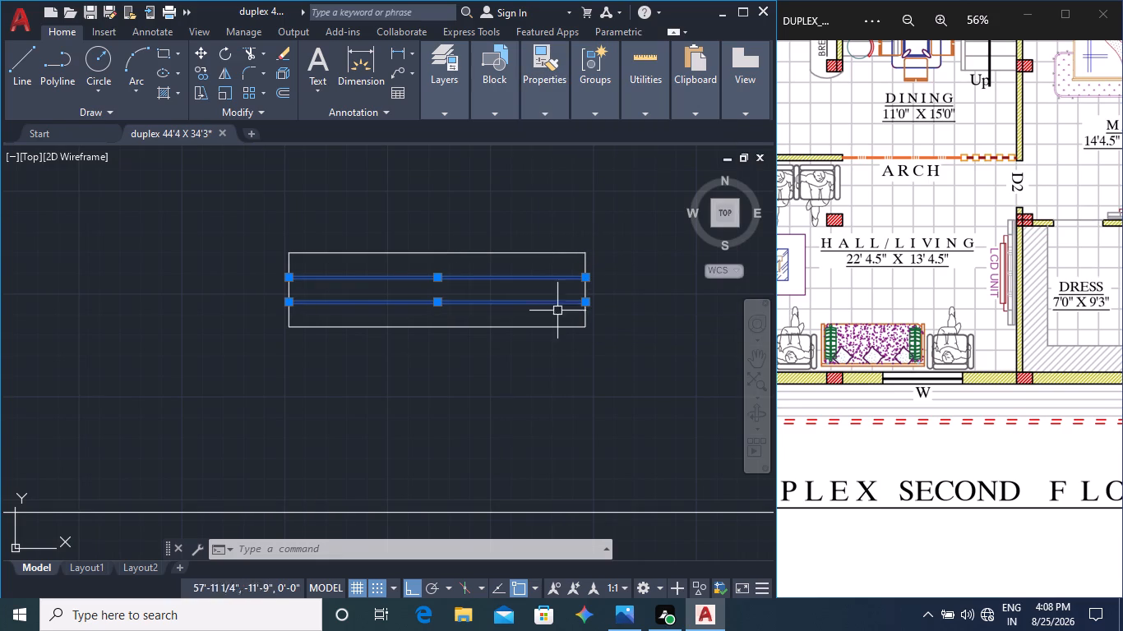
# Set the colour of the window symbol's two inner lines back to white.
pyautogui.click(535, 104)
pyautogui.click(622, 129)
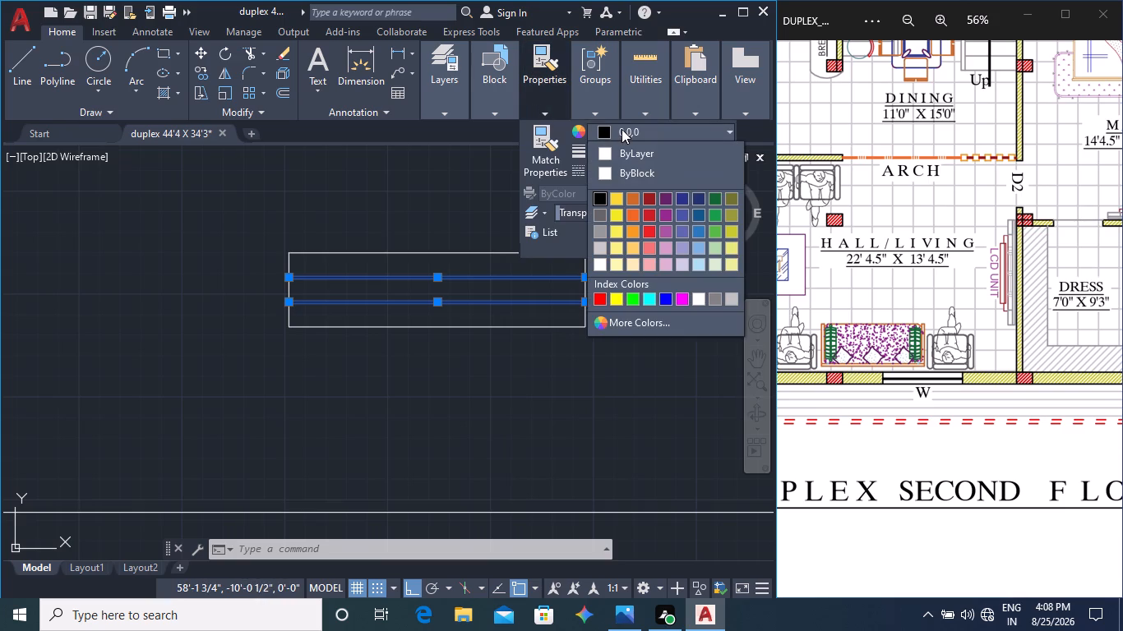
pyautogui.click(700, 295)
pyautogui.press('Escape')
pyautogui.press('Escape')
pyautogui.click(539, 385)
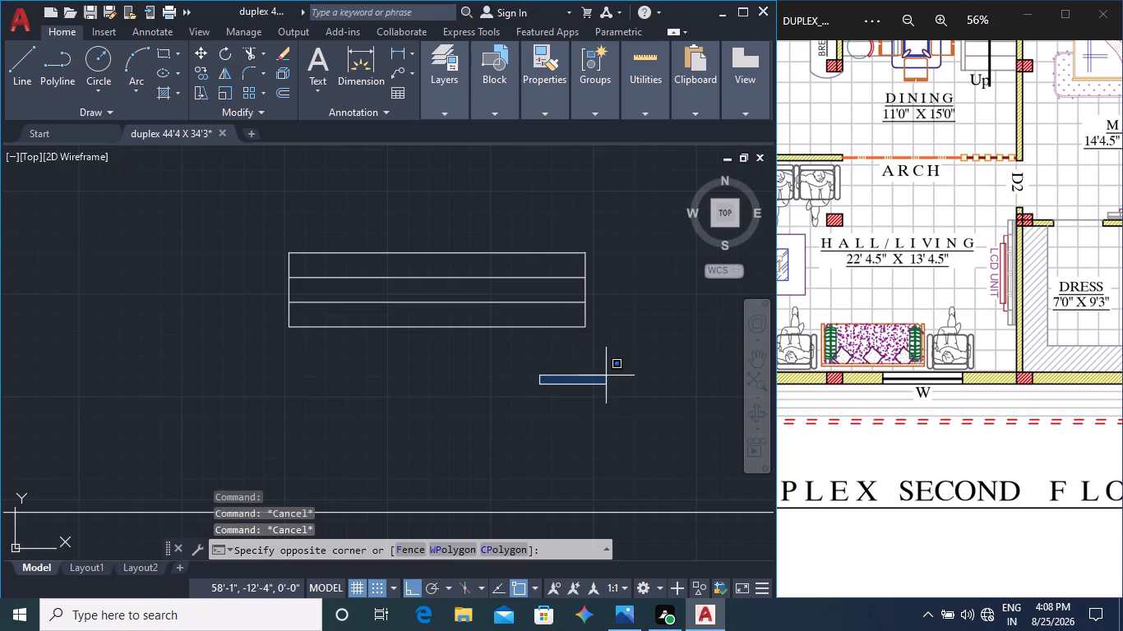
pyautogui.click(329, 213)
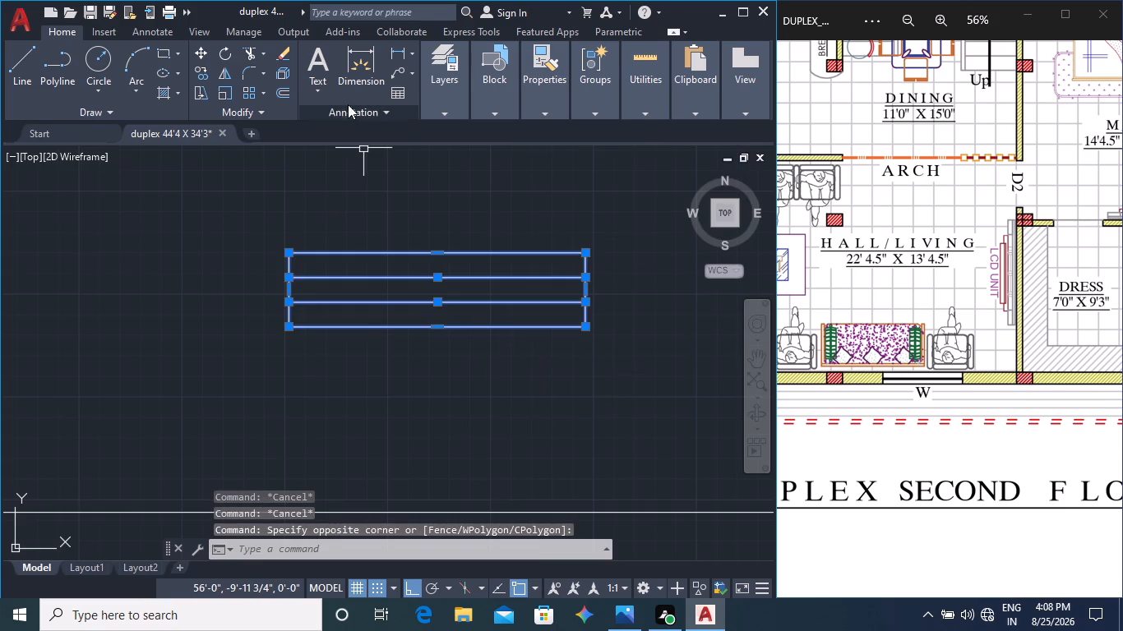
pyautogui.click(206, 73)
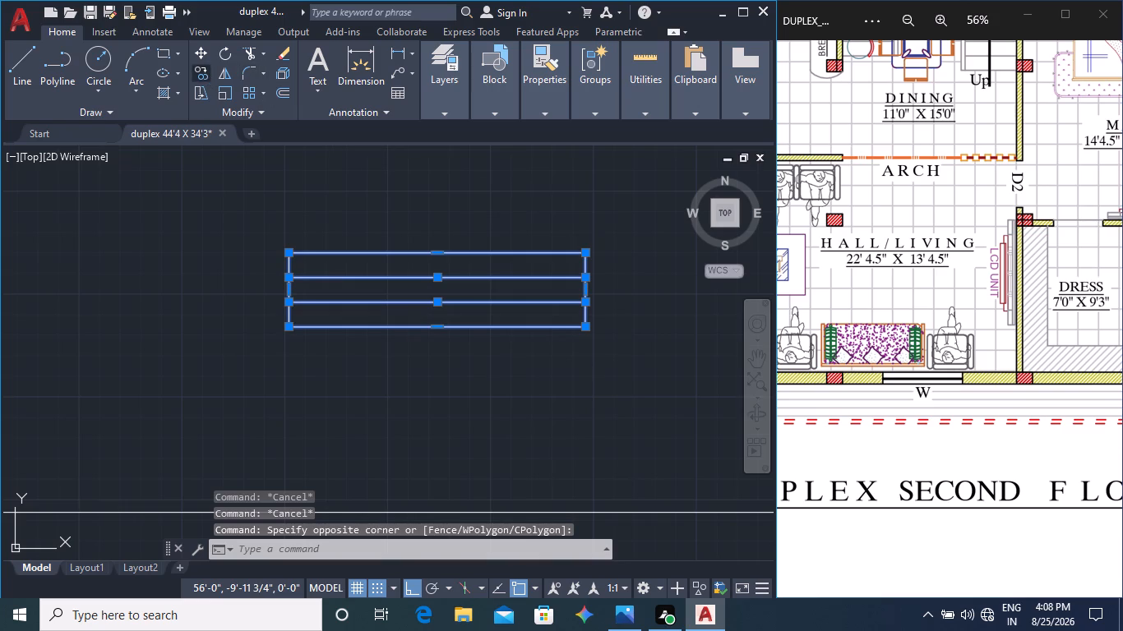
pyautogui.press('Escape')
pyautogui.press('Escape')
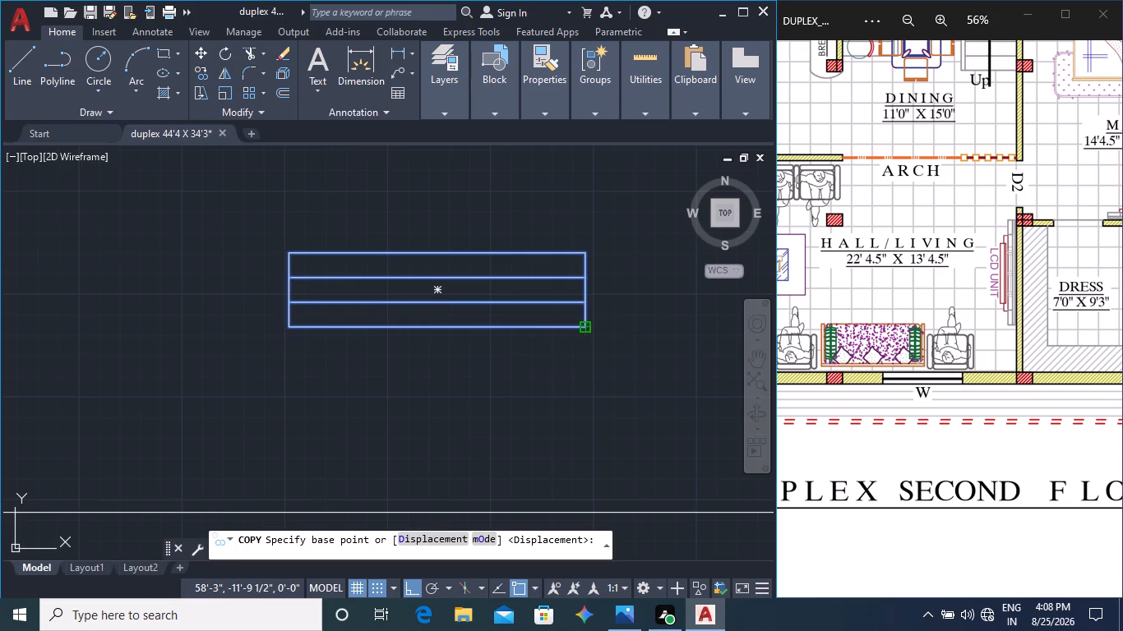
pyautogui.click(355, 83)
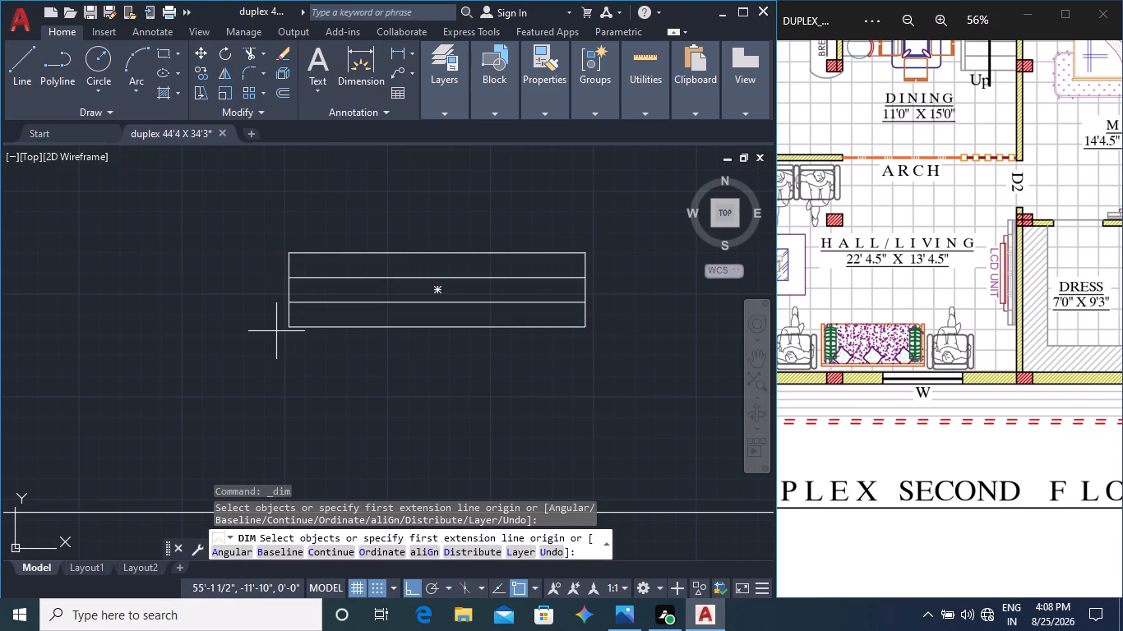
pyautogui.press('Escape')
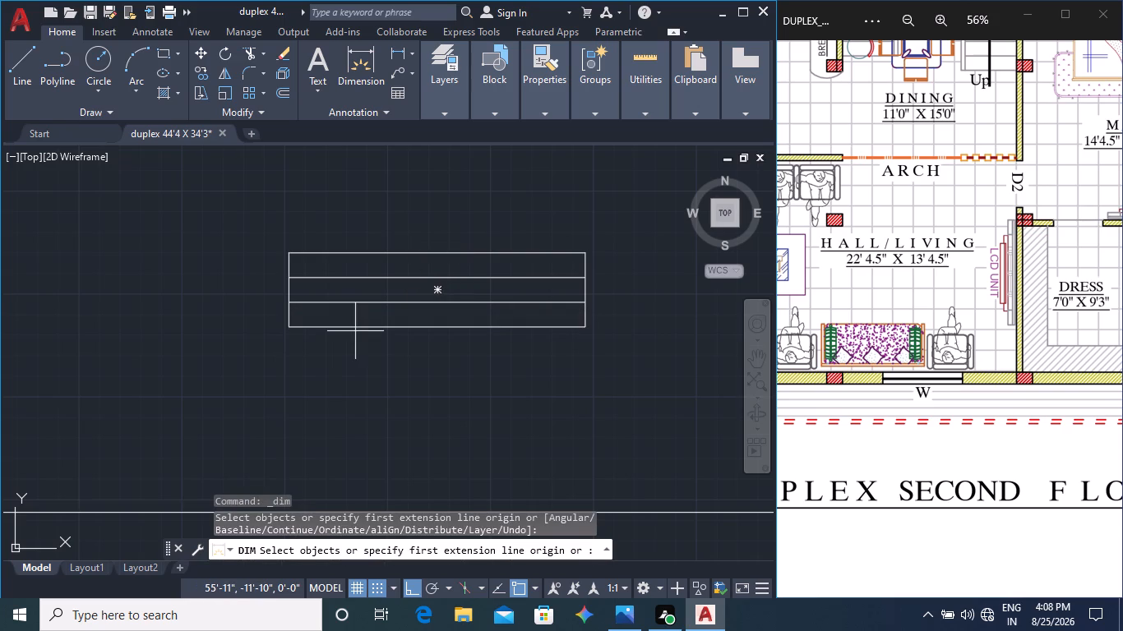
# Stretch the right edge of the window symbol's rectangle 2' to the right.
pyautogui.moveTo(560, 374); pyautogui.dragTo(363, 406, button='middle')
pyautogui.scroll(1, 402, 326)
pyautogui.click(382, 329)
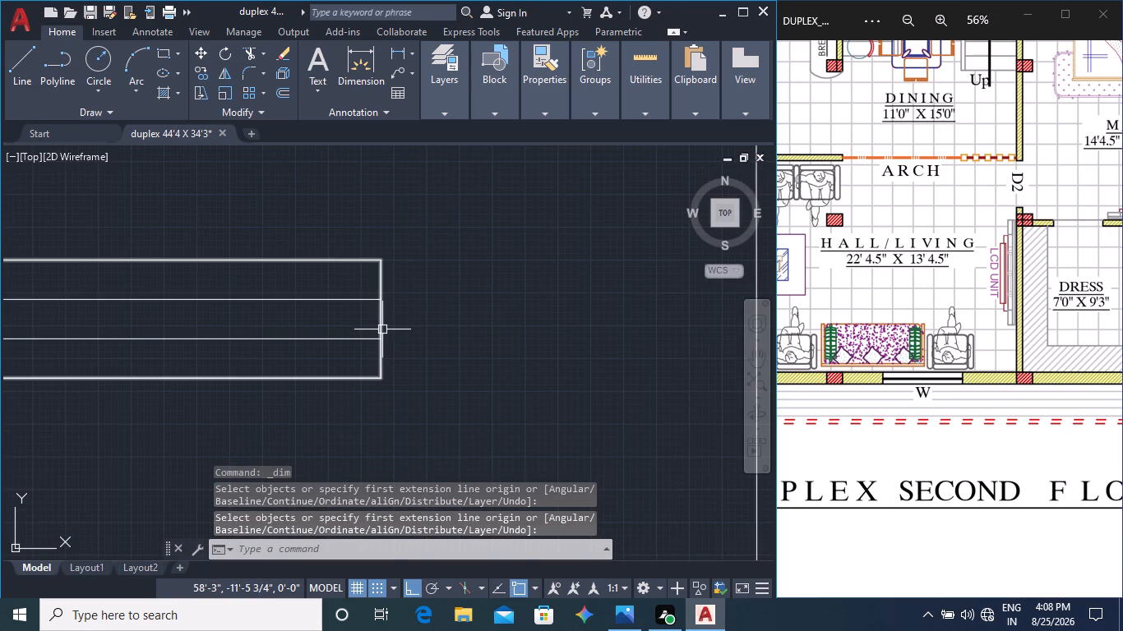
pyautogui.click(368, 340)
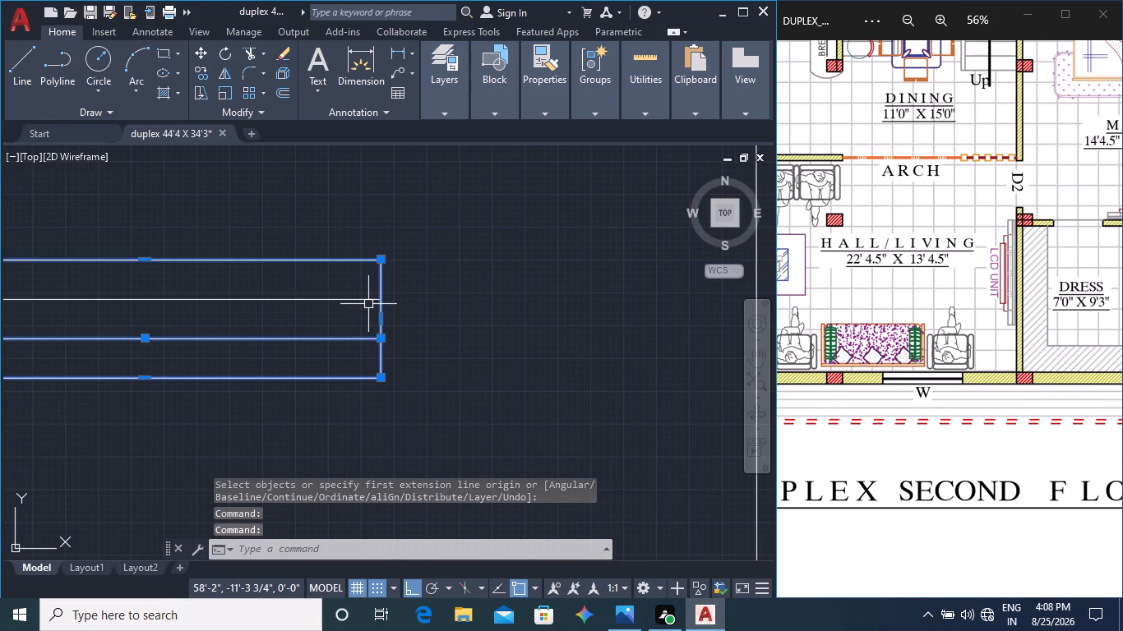
pyautogui.click(368, 302)
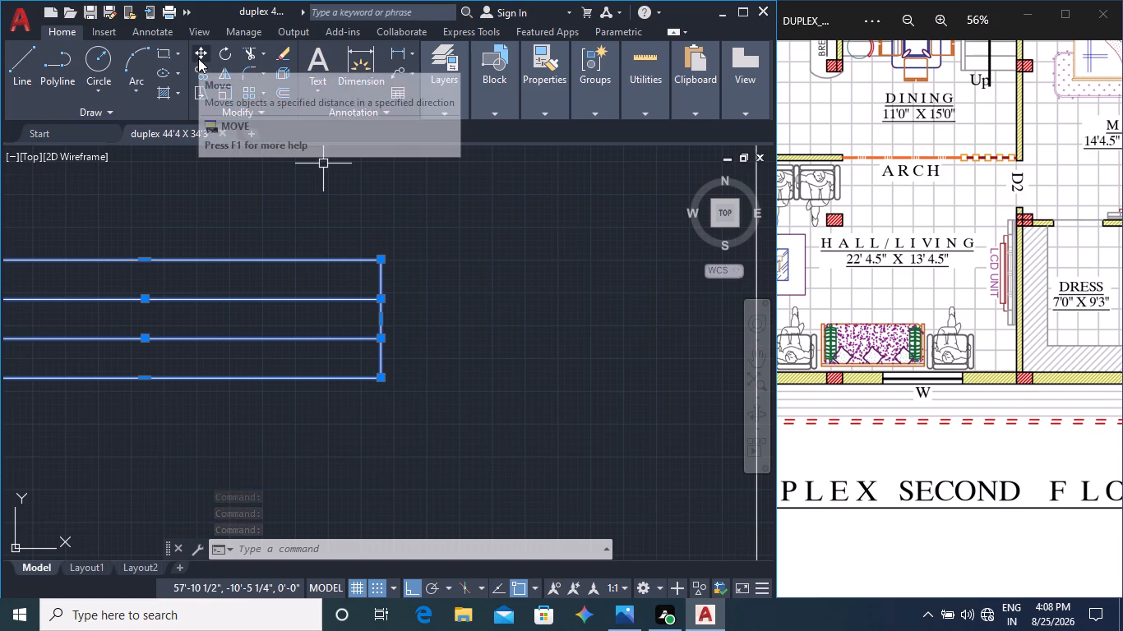
pyautogui.click(382, 319)
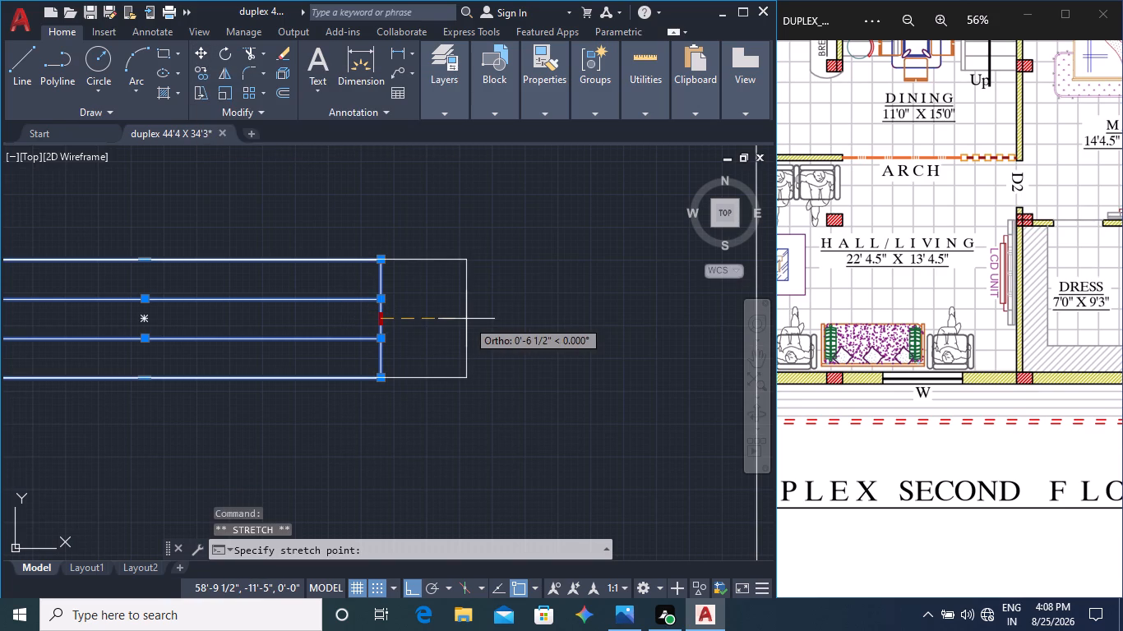
pyautogui.write("2'")
pyautogui.press('Return')
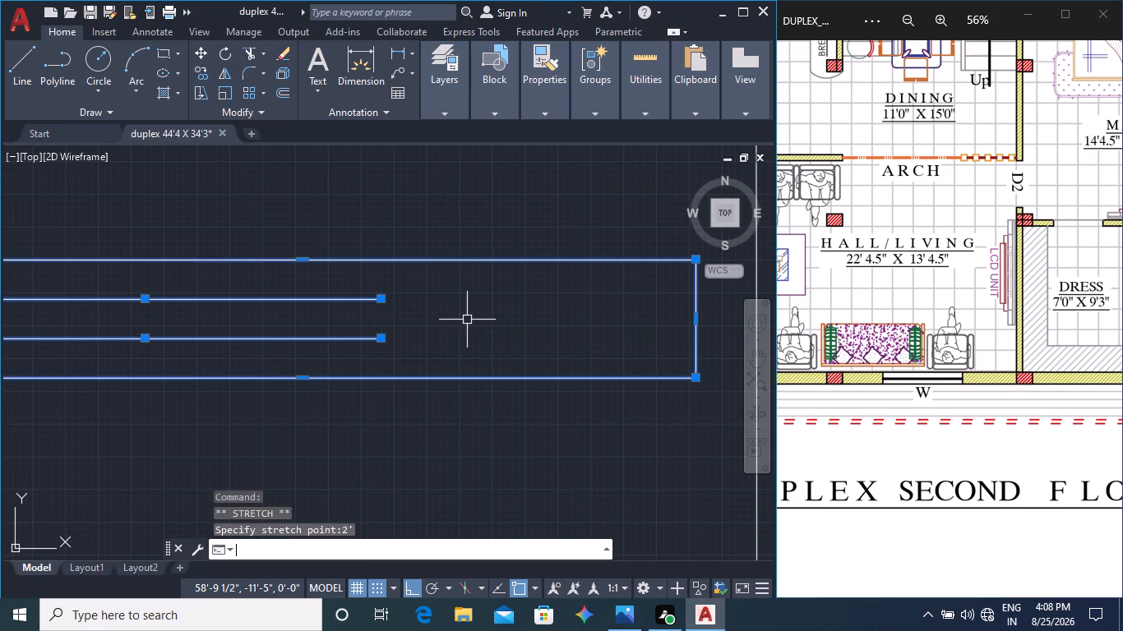
# Stretch the right end of the window symbol's upper inner line 2' to the right.
pyautogui.click(386, 300)
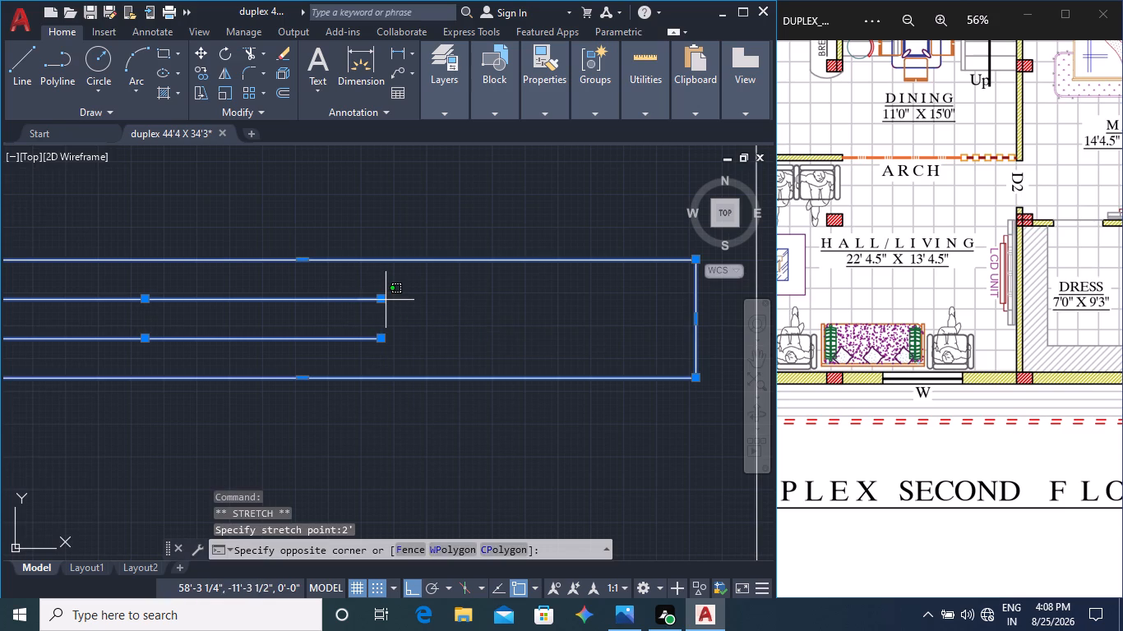
pyautogui.press('Escape')
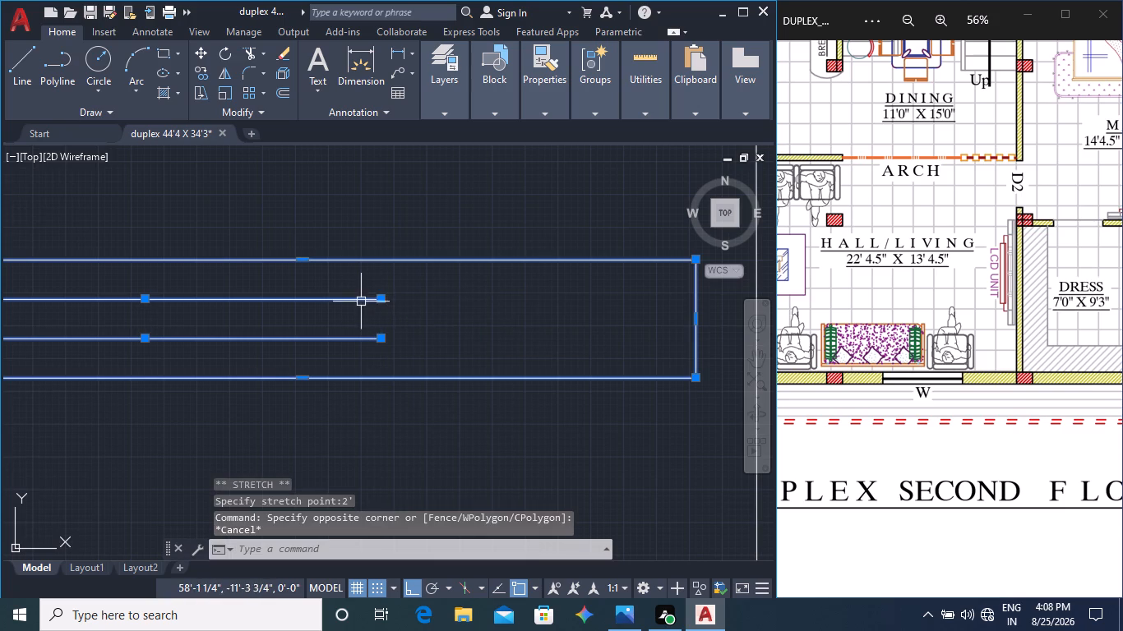
pyautogui.click(382, 298)
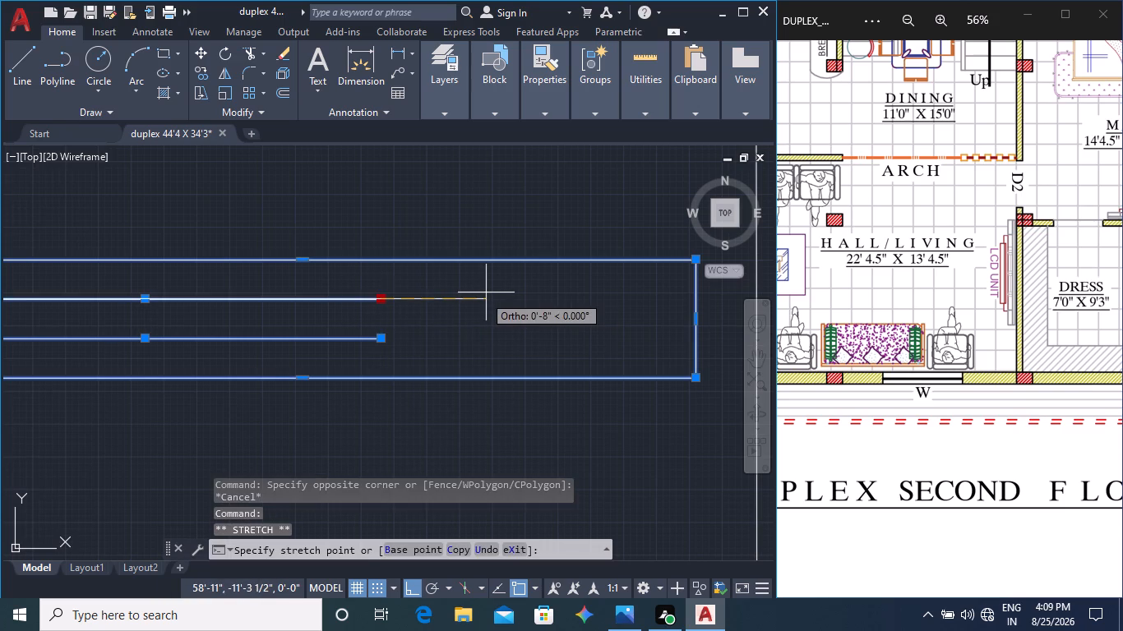
pyautogui.write("2'")
pyautogui.press('Return')
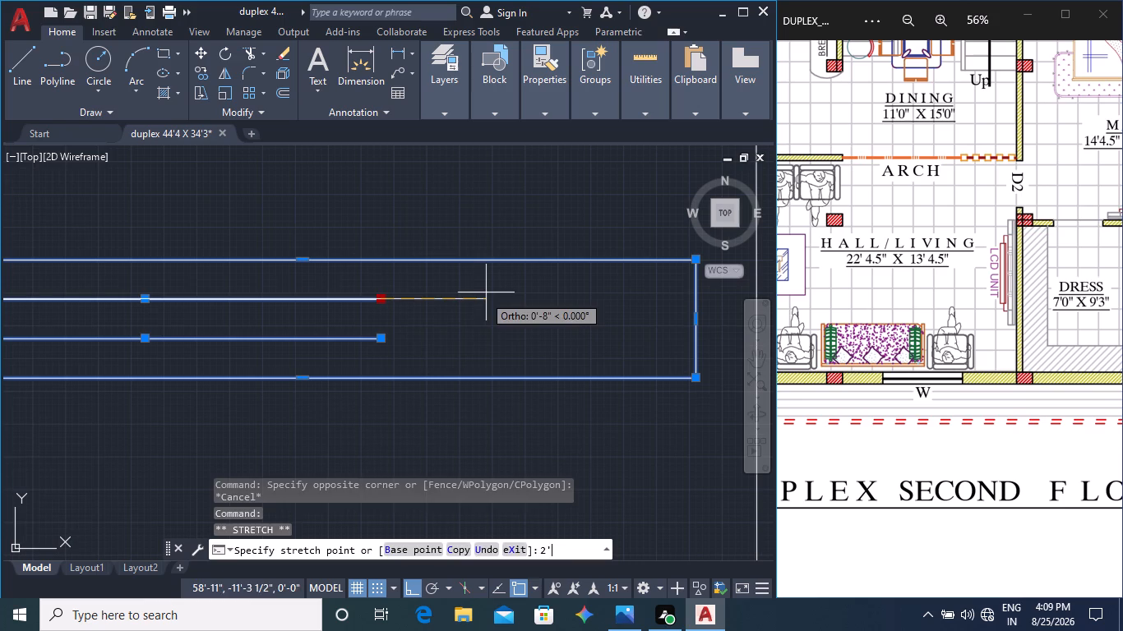
# Stretch the right end of the window symbol's lower inner line 2' to the right.
pyautogui.click(383, 337)
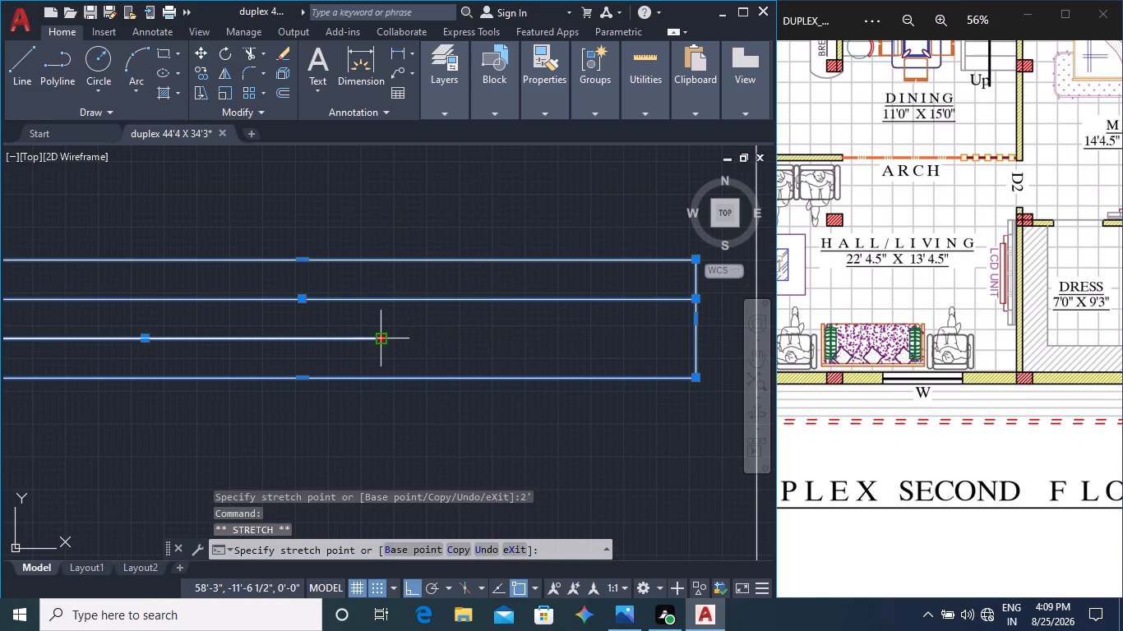
pyautogui.write("2'")
pyautogui.press('Return')
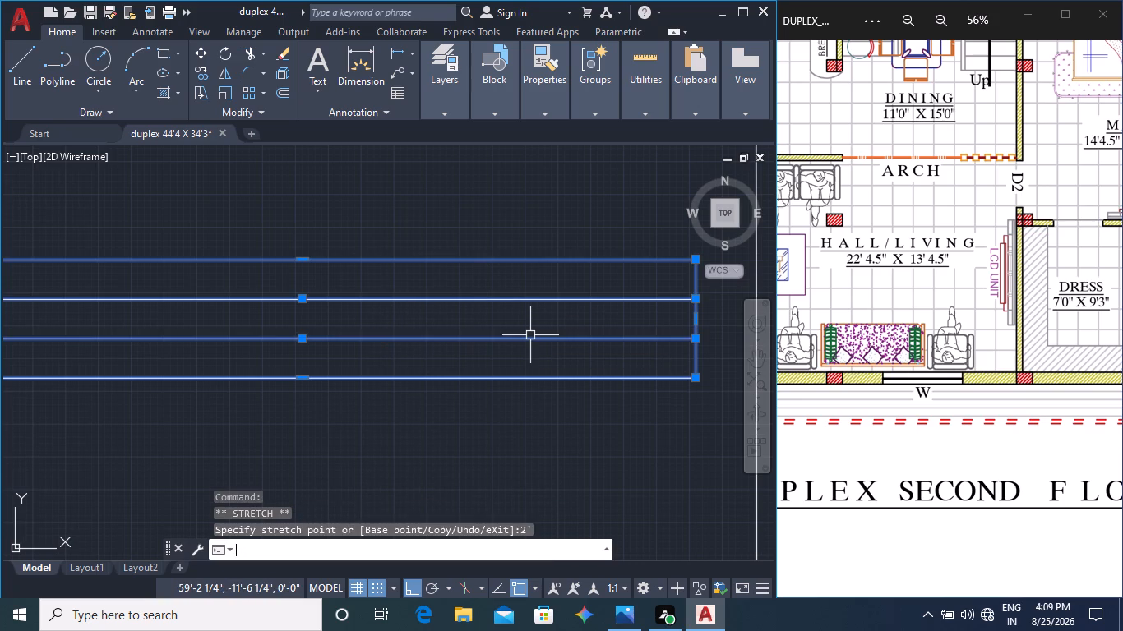
pyautogui.press('Escape')
# Copy the resized window symbol from its lower right corner into the hall/living room's bottom outer wall, at the W position.
pyautogui.scroll(-3, 571, 421)
pyautogui.click(593, 441)
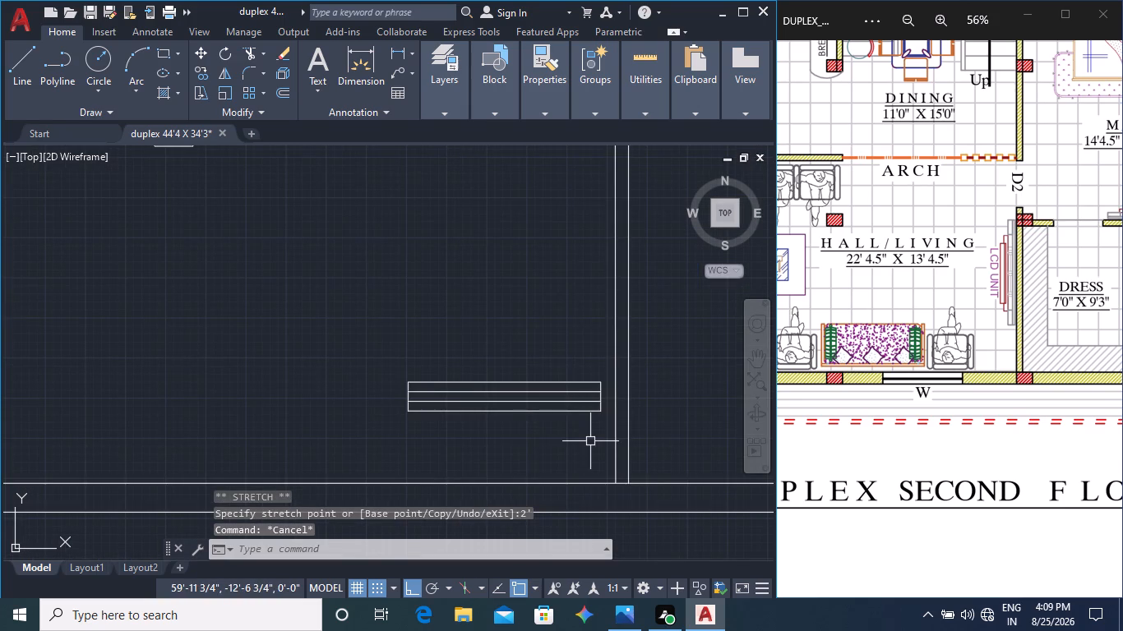
pyautogui.click(501, 352)
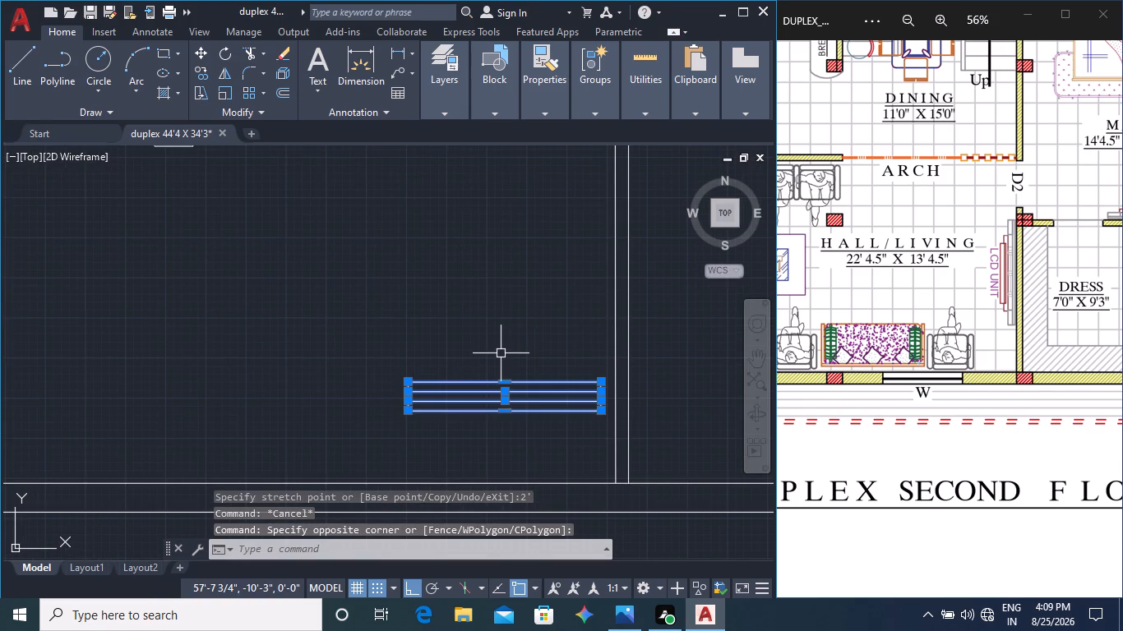
pyautogui.moveTo(578, 434); pyautogui.dragTo(544, 342, button='middle')
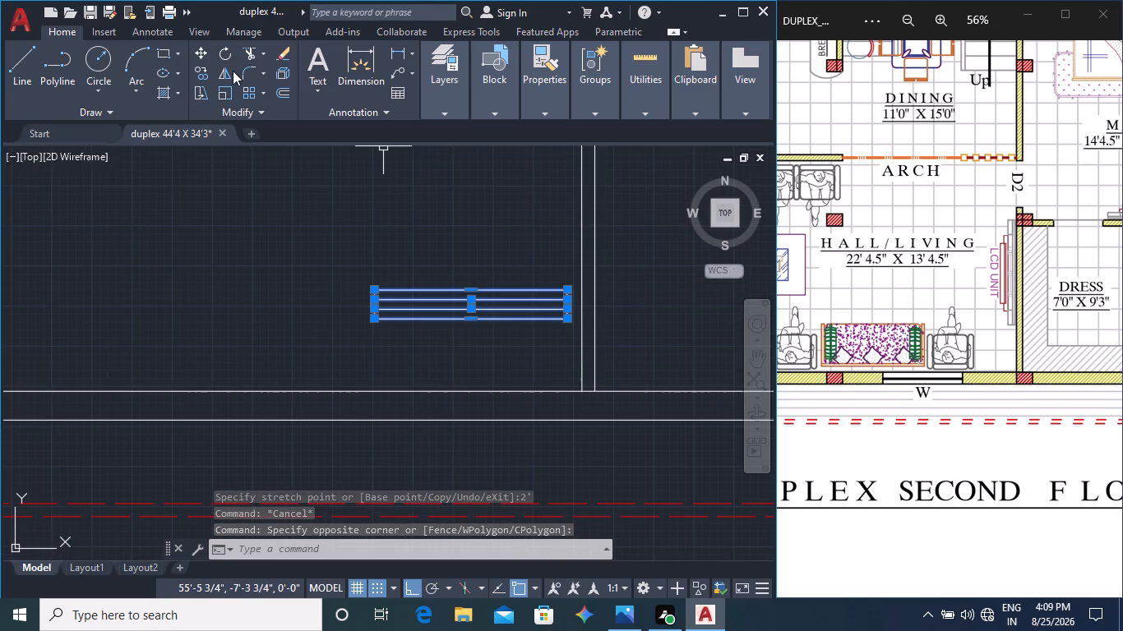
pyautogui.click(204, 71)
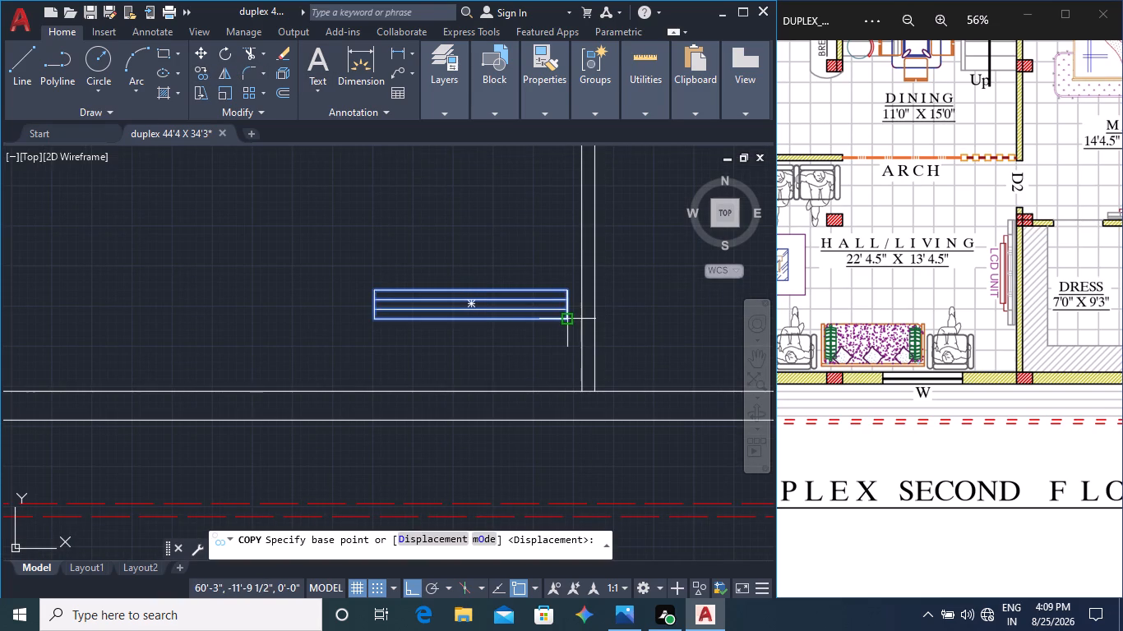
pyautogui.click(568, 318)
pyautogui.moveTo(566, 399); pyautogui.dragTo(709, 366, button='middle')
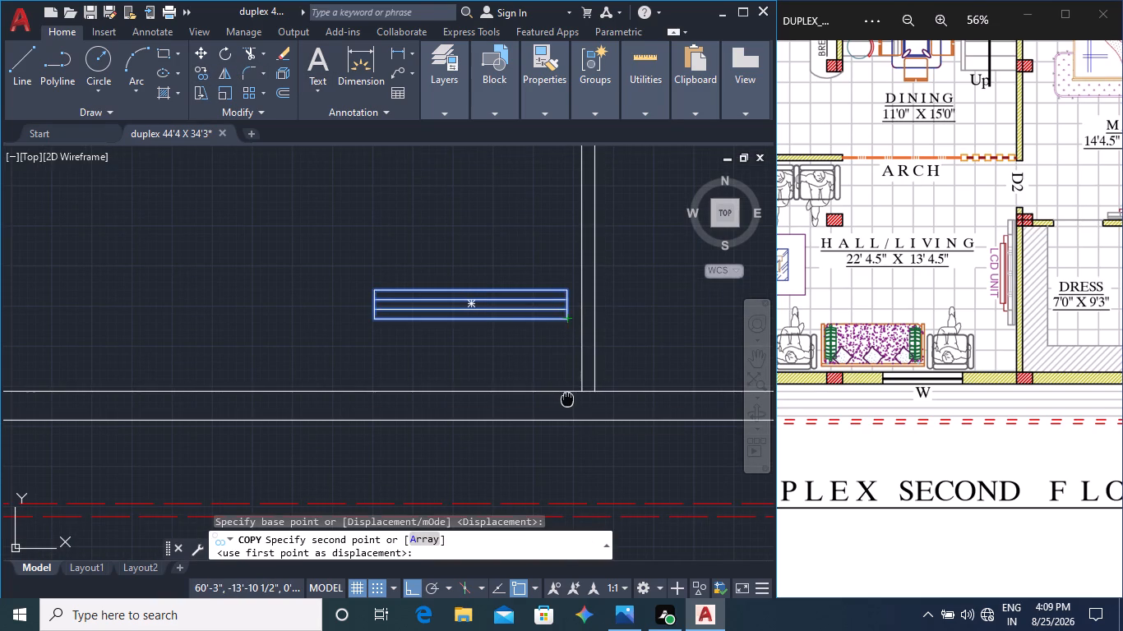
pyautogui.press('F9')
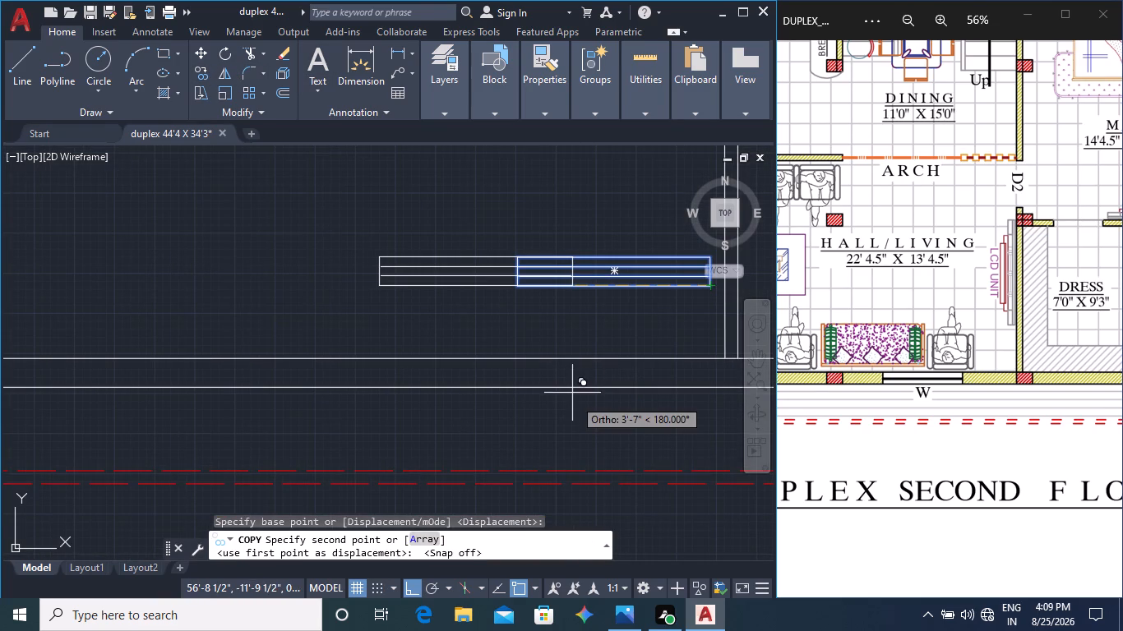
pyautogui.press('F8')
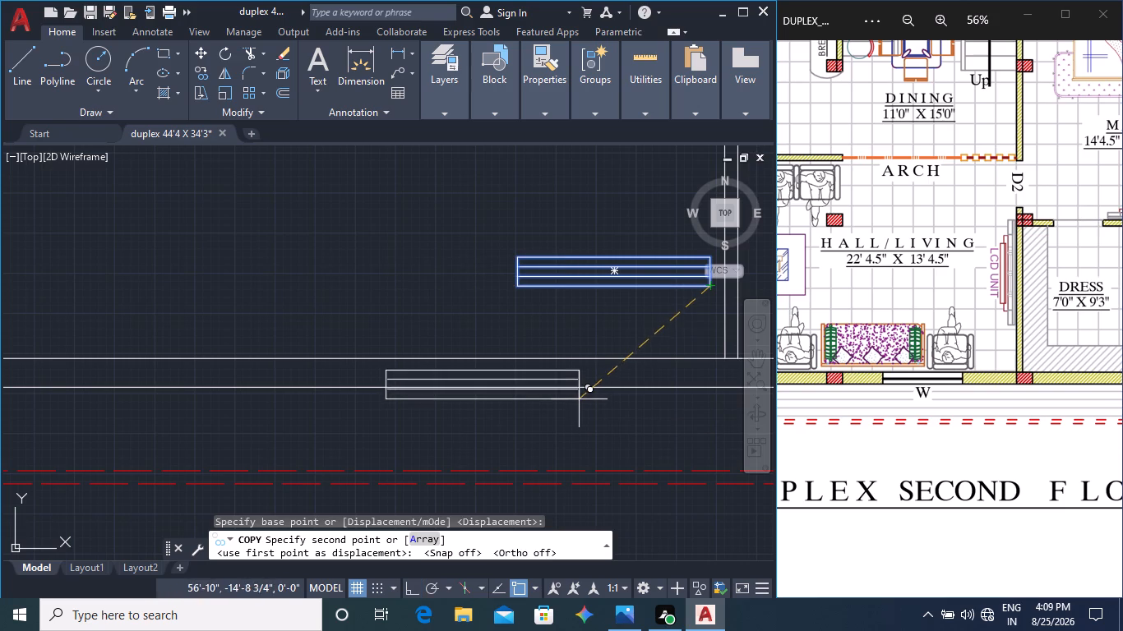
pyautogui.scroll(-2, 579, 399)
pyautogui.moveTo(587, 403); pyautogui.dragTo(597, 449, button='middle')
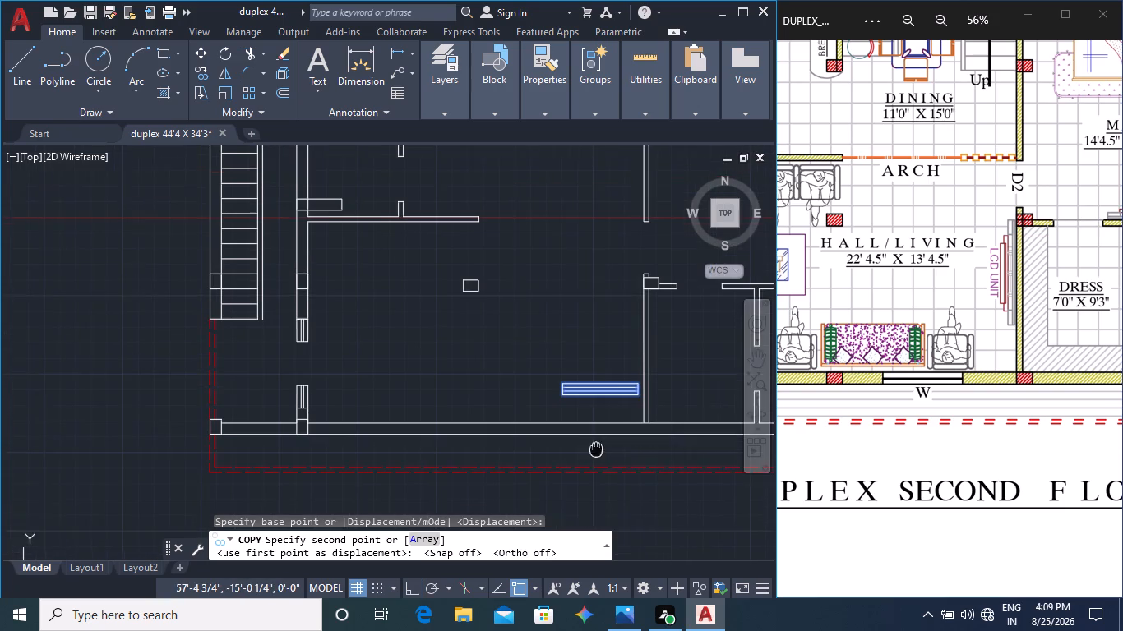
pyautogui.moveTo(597, 449); pyautogui.dragTo(597, 451, button='middle')
pyautogui.scroll(2, 598, 440)
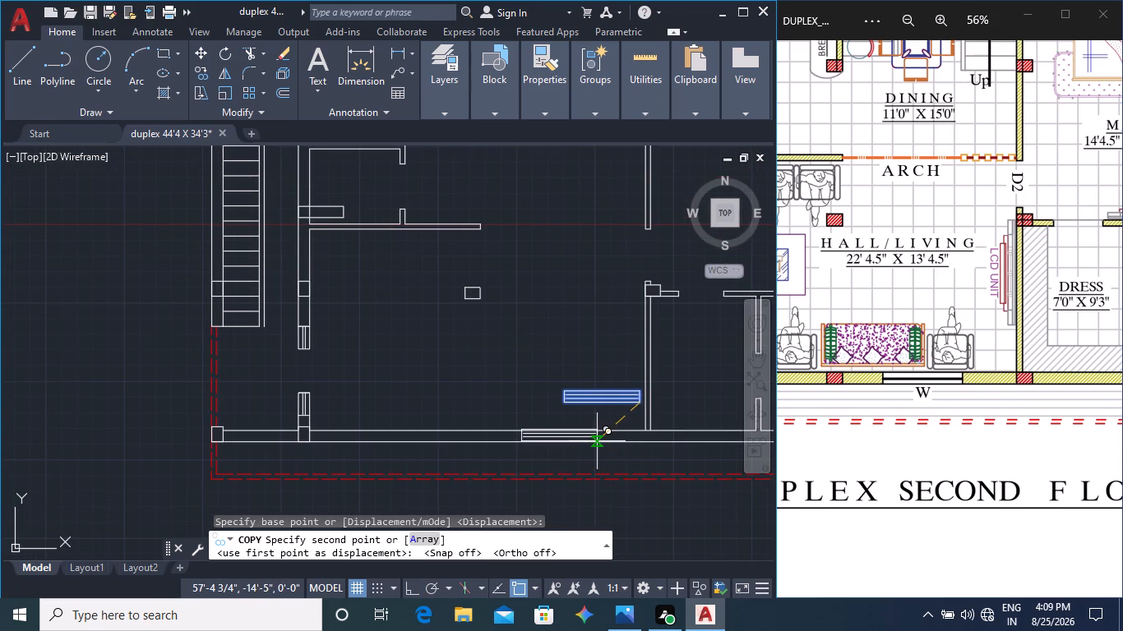
pyautogui.scroll(1, 597, 441)
pyautogui.click(606, 449)
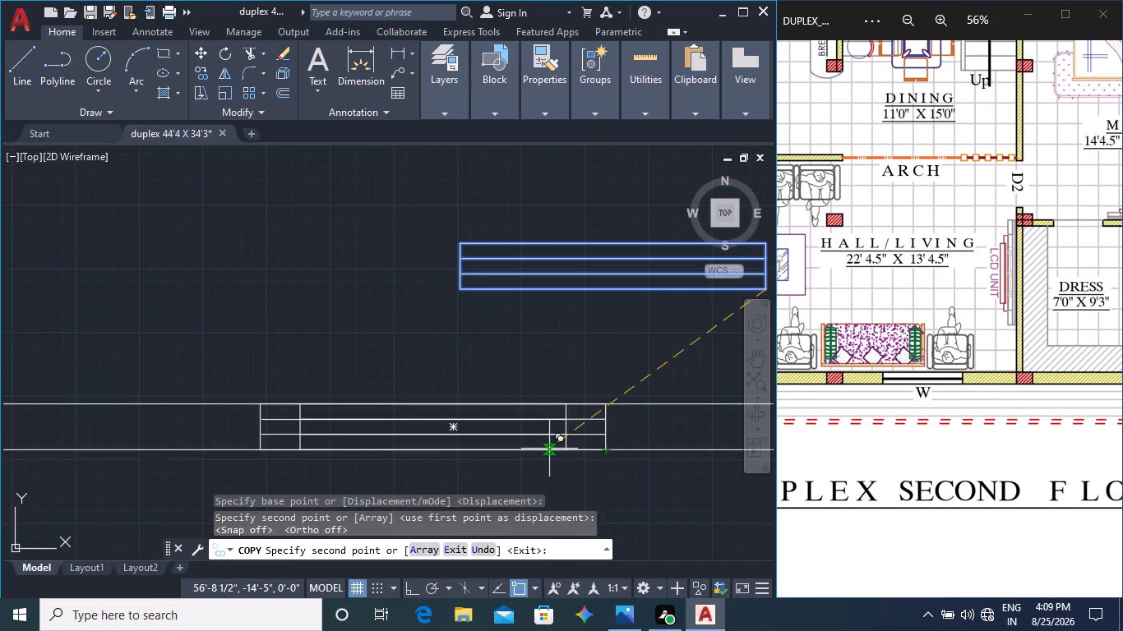
# Place a second copy of the symbol further left in the same outer wall, at the D1/C door position.
pyautogui.moveTo(448, 429); pyautogui.dragTo(857, 359, button='middle')
pyautogui.scroll(-2, 705, 400)
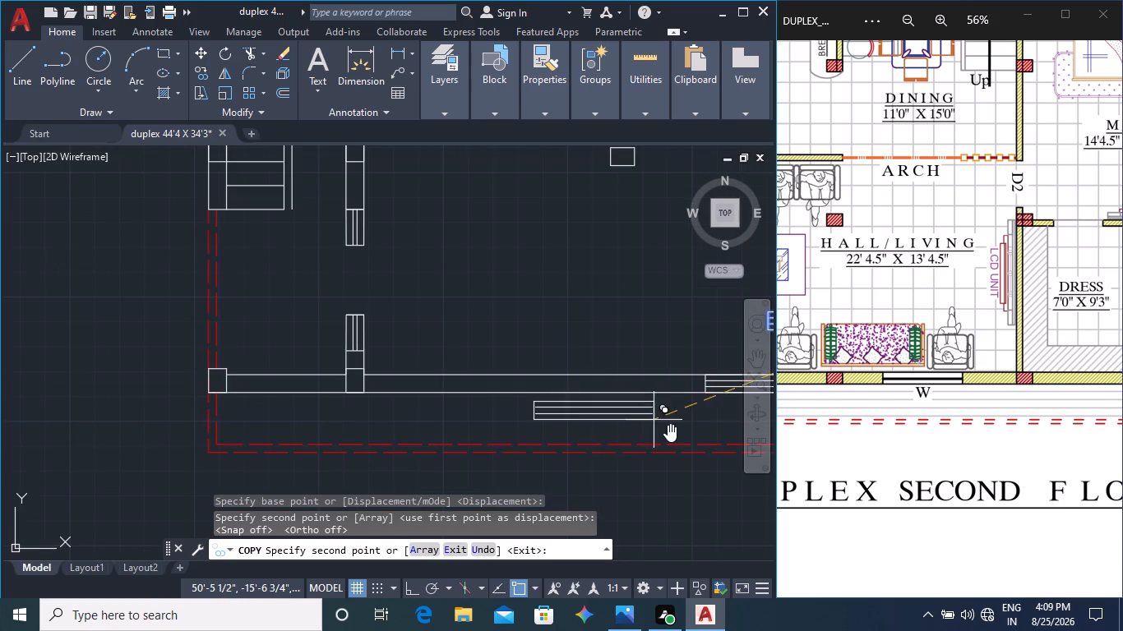
pyautogui.middleClick(886, 404)
pyautogui.moveTo(861, 403); pyautogui.dragTo(932, 437, button='middle')
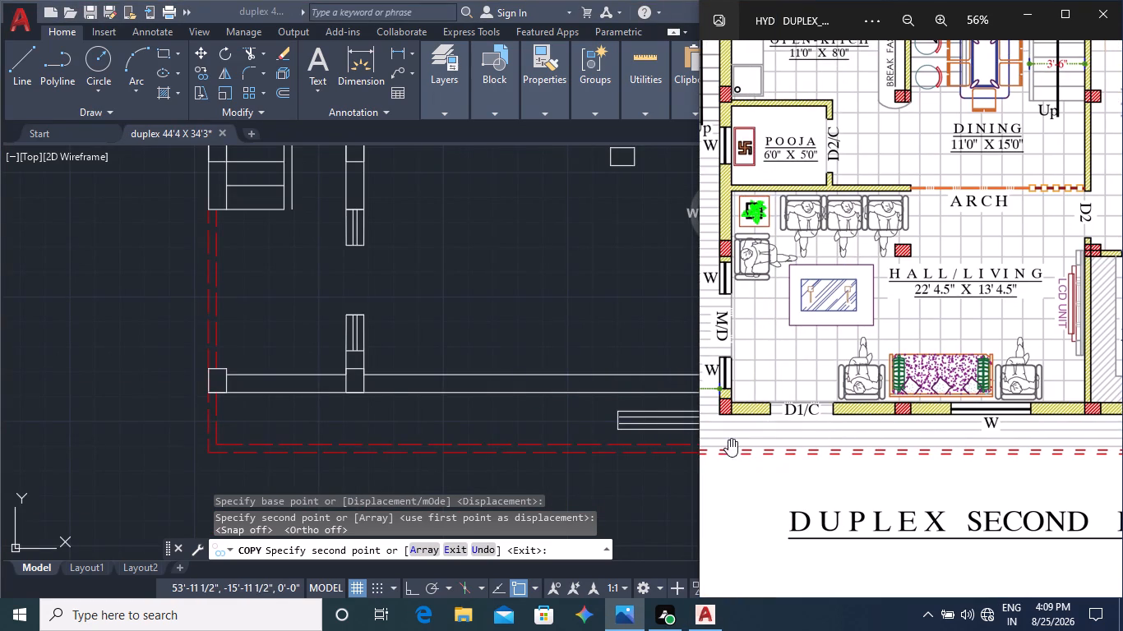
pyautogui.middleClick(528, 415)
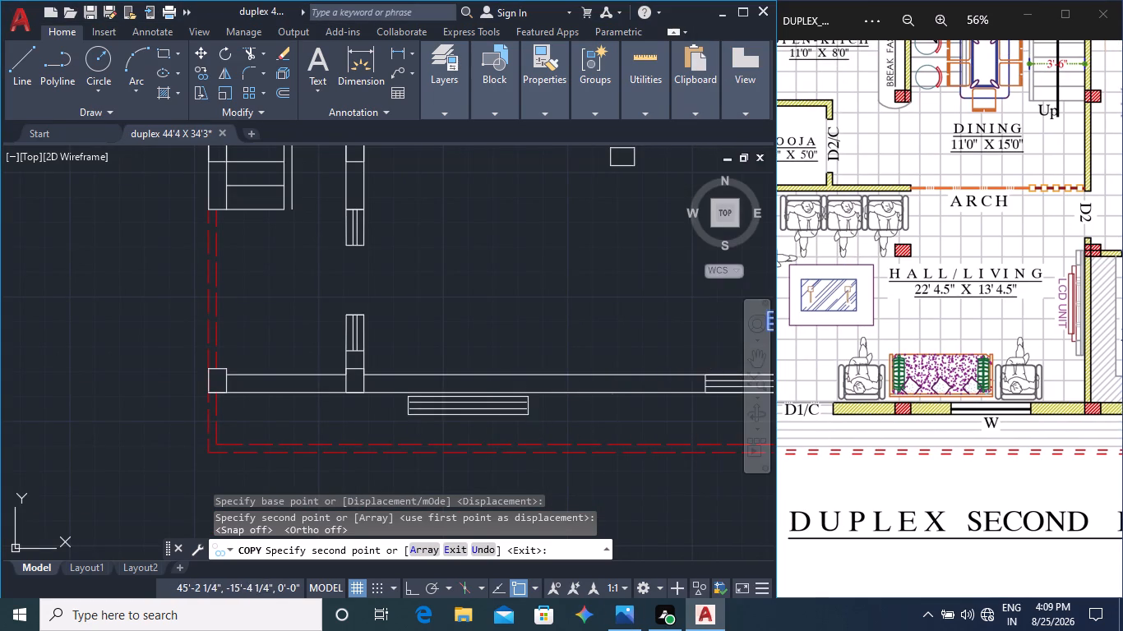
pyautogui.moveTo(557, 418); pyautogui.dragTo(474, 419, button='middle')
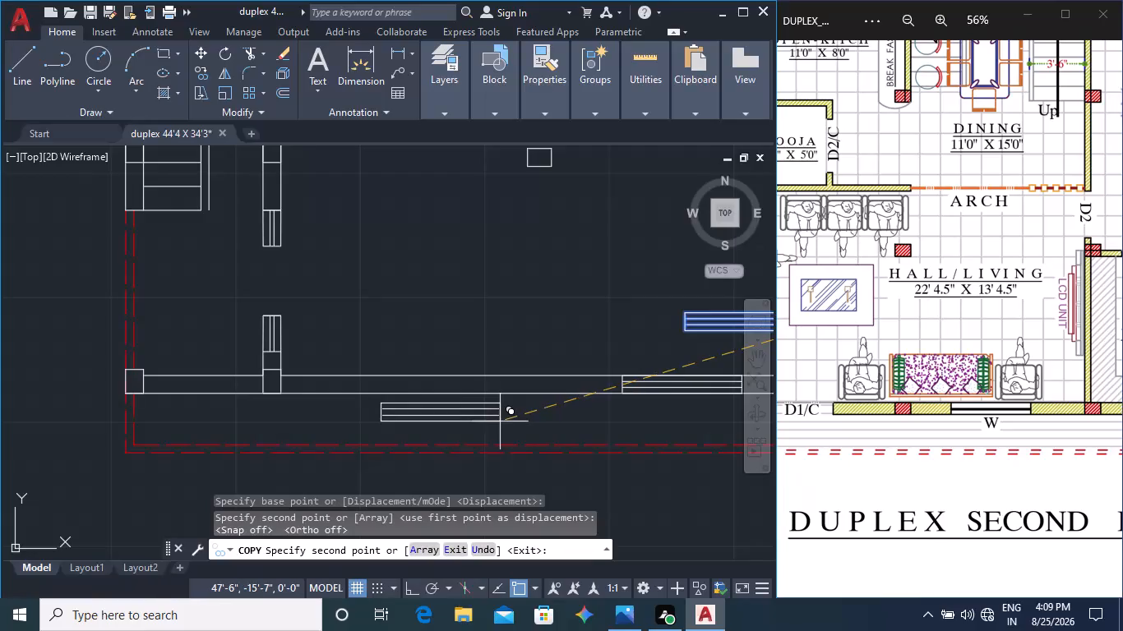
pyautogui.click(451, 394)
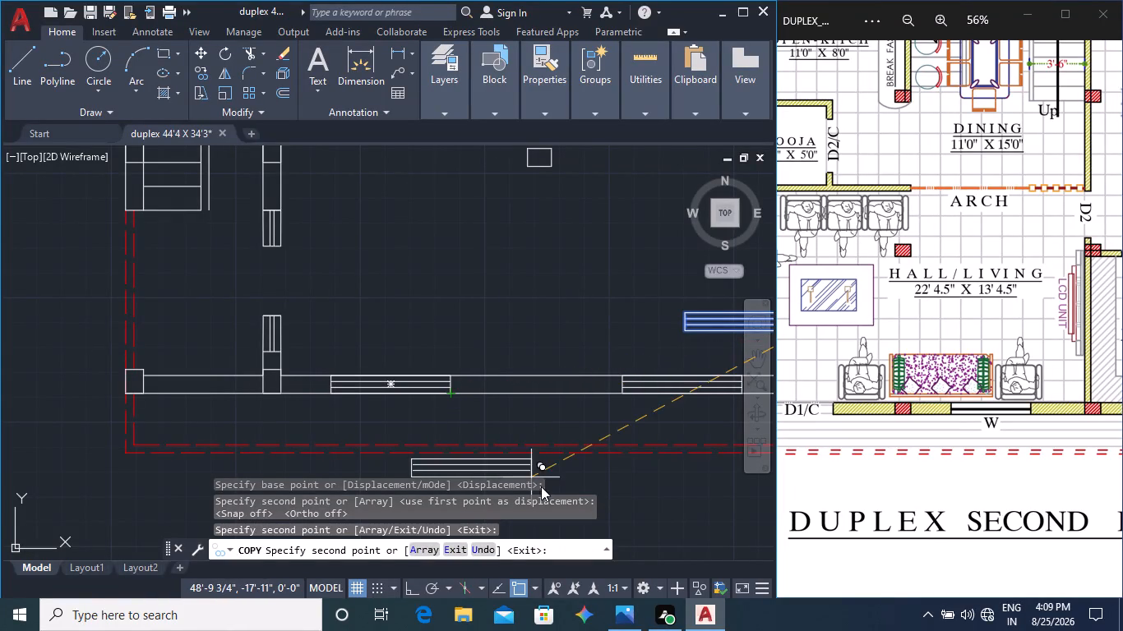
pyautogui.press('Escape')
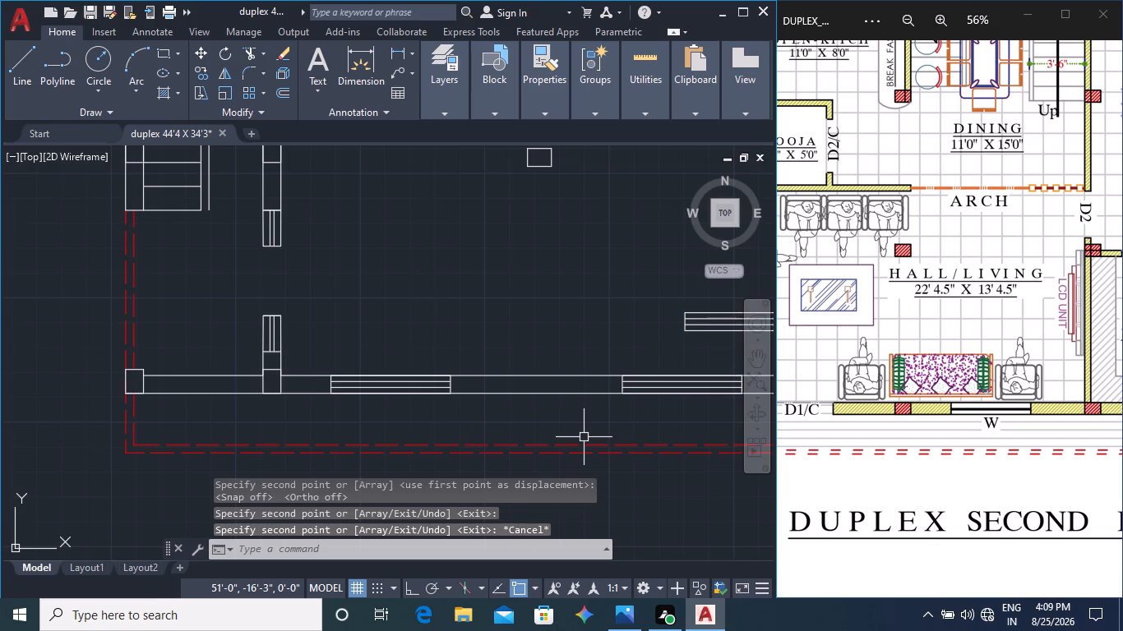
# Copy the hall's free-standing column straight down into the bottom outer wall, with its lower edge on the wall's outer line.
pyautogui.moveTo(584, 437); pyautogui.dragTo(575, 418, button='middle')
pyautogui.moveTo(552, 219); pyautogui.dragTo(545, 284, button='middle')
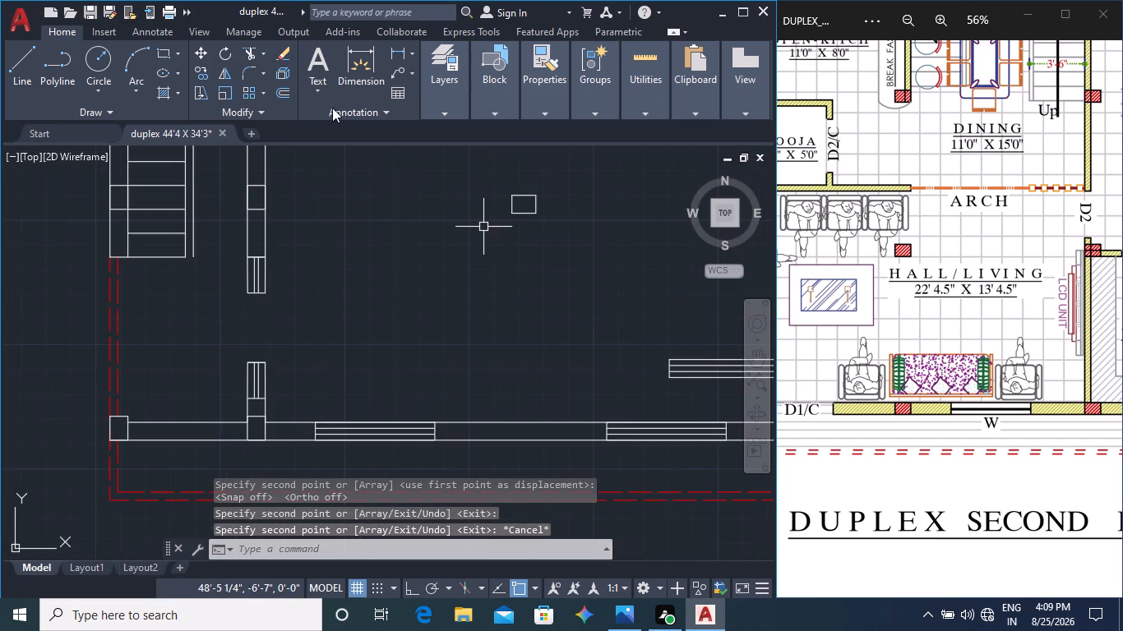
pyautogui.click(548, 243)
pyautogui.click(519, 196)
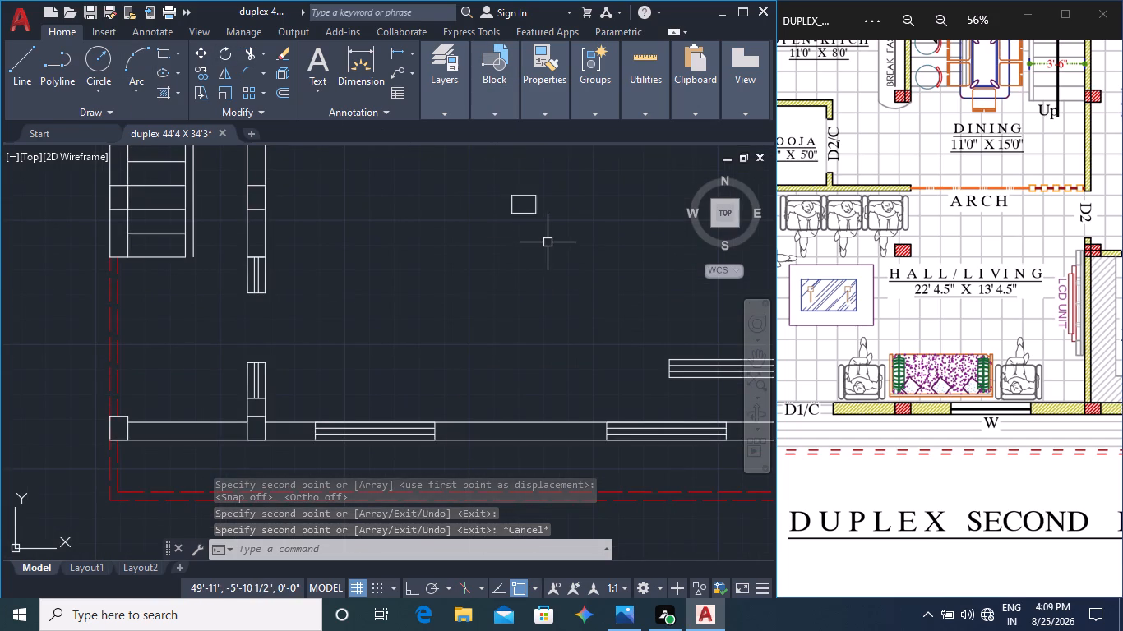
pyautogui.click(204, 68)
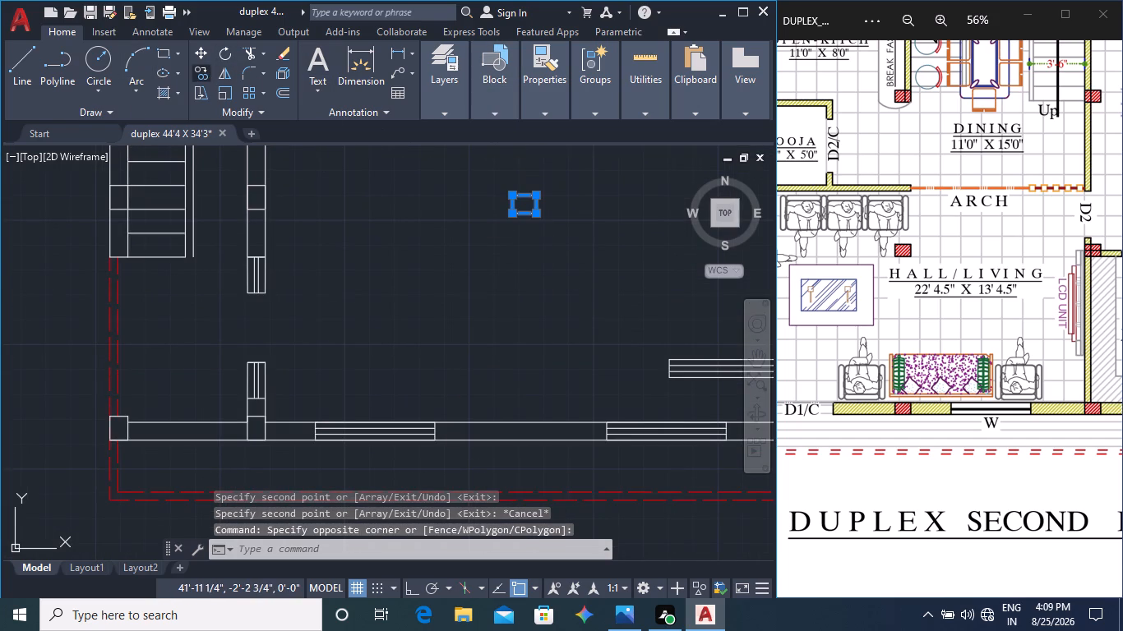
pyautogui.click(534, 212)
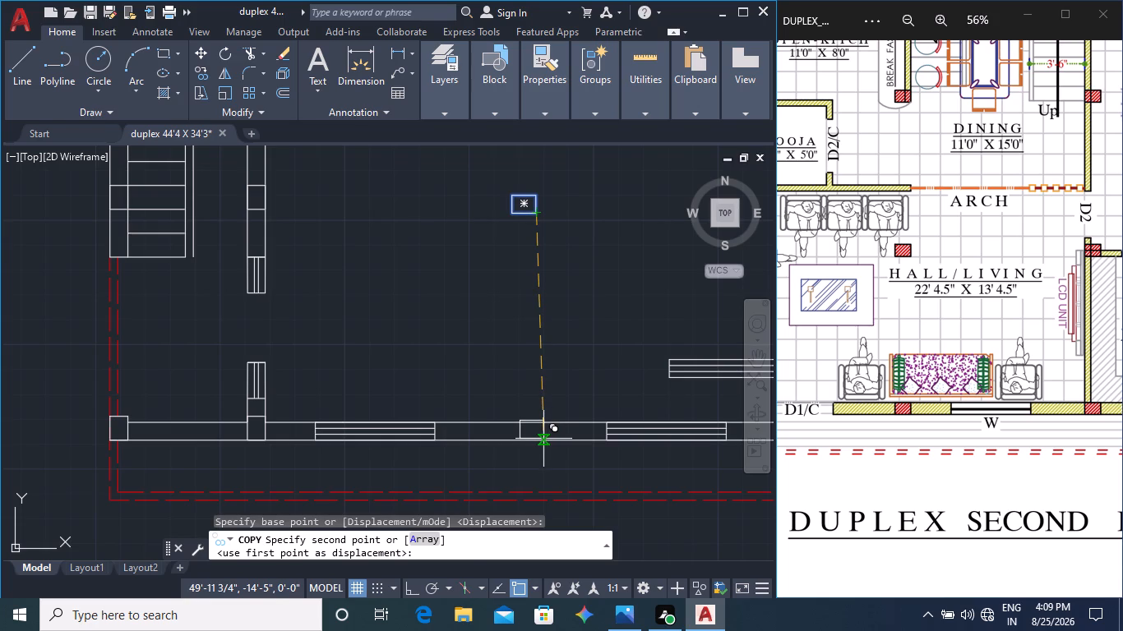
pyautogui.press('F7')
pyautogui.press('F7')
pyautogui.press('F8')
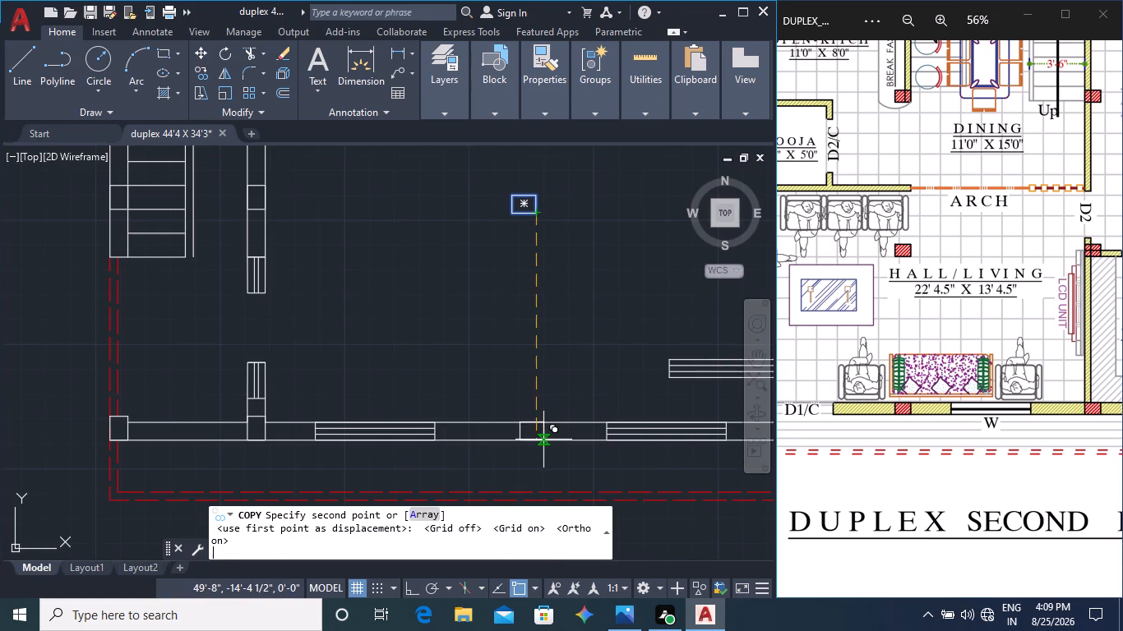
pyautogui.scroll(2, 543, 437)
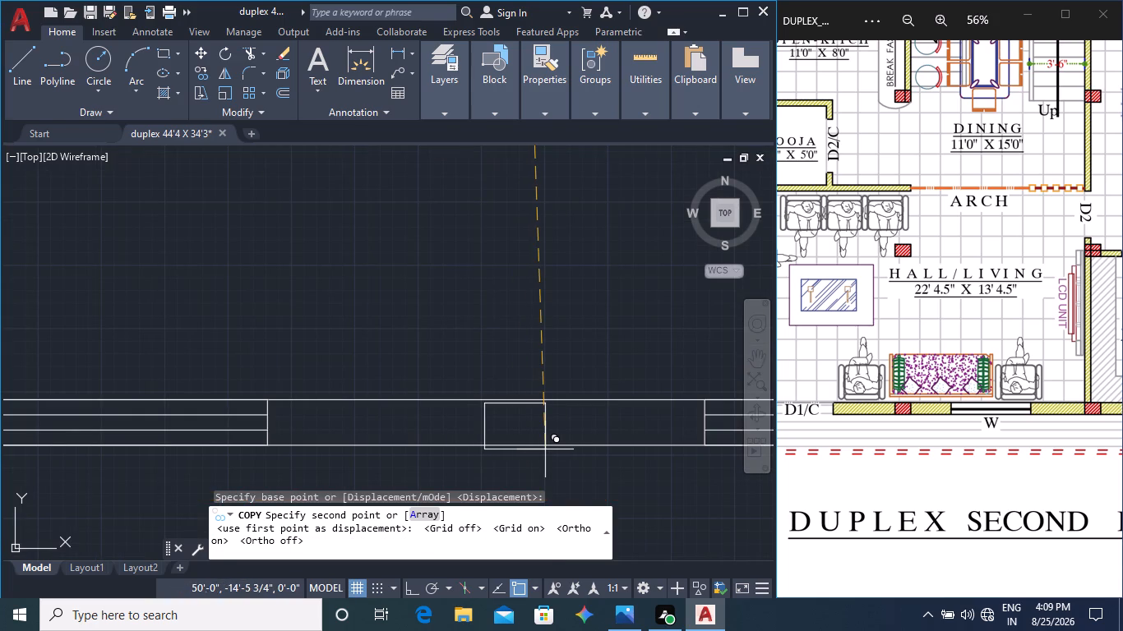
pyautogui.press('F8')
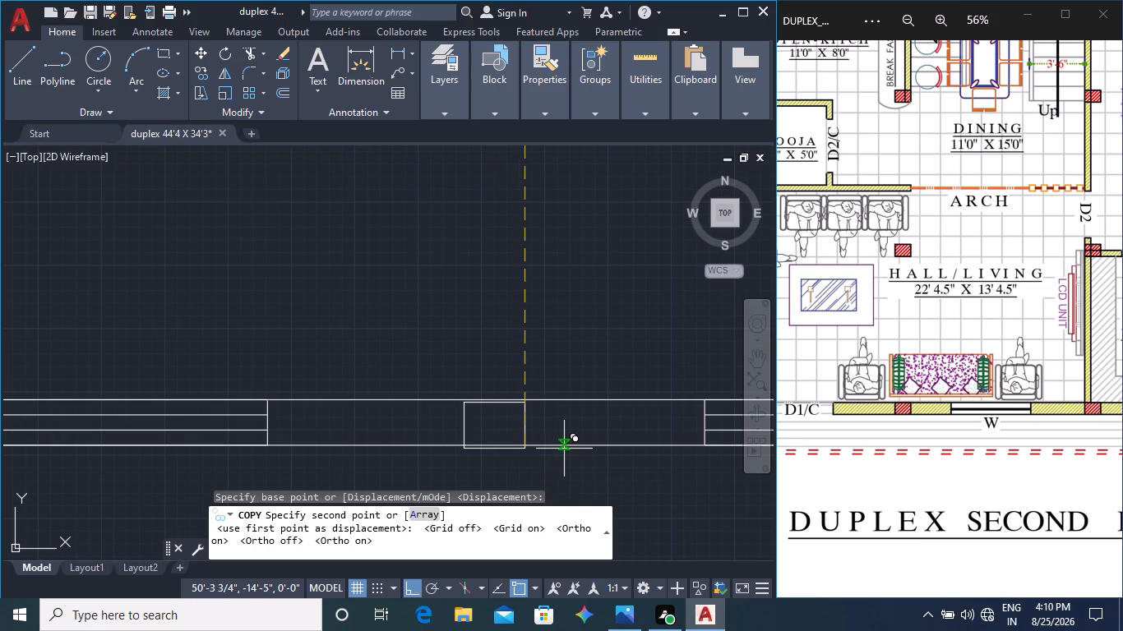
pyautogui.click(526, 445)
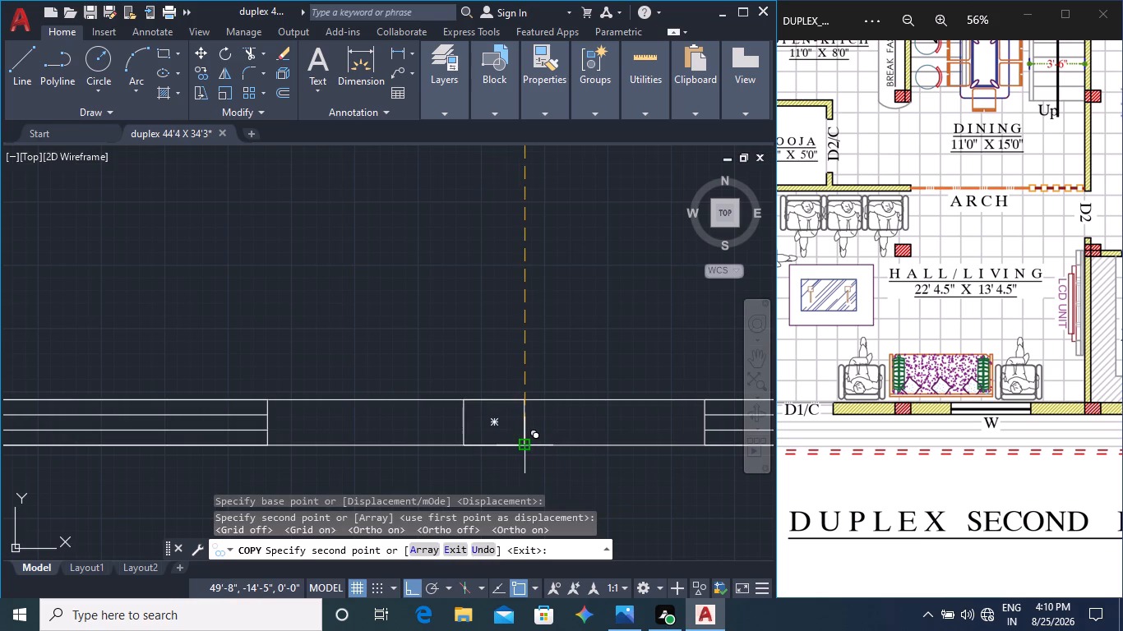
pyautogui.press('Escape')
# Trim the wall and inner lines across the left symbol copy to open the D1/C doorway in the bottom wall.
pyautogui.scroll(-2, 552, 453)
pyautogui.moveTo(556, 468); pyautogui.dragTo(618, 435, button='middle')
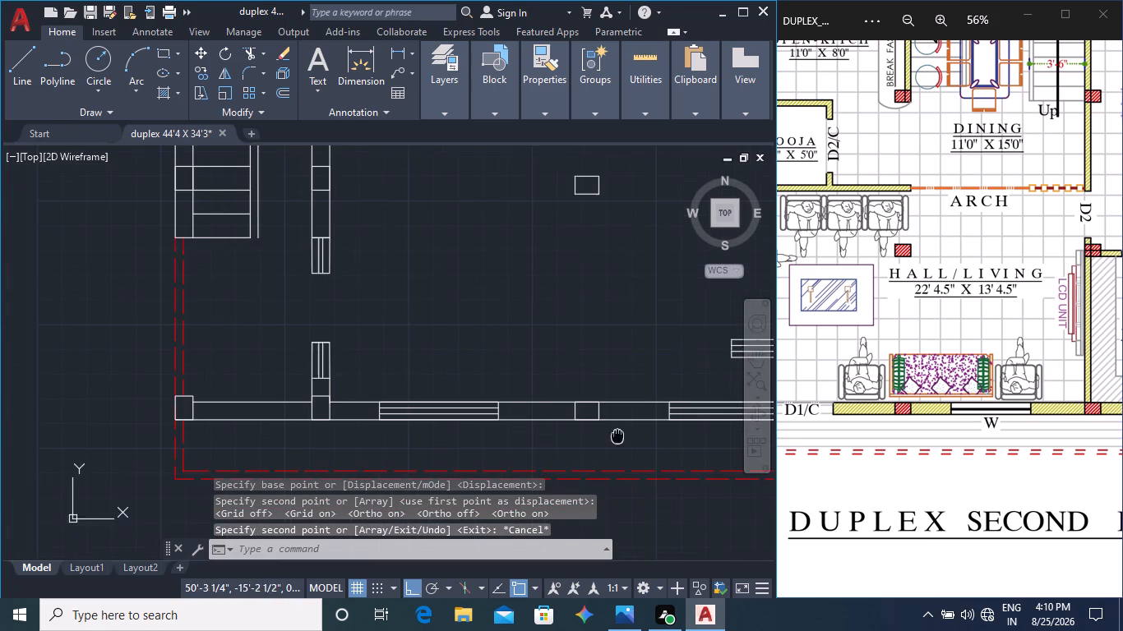
pyautogui.press('t')
pyautogui.press('r')
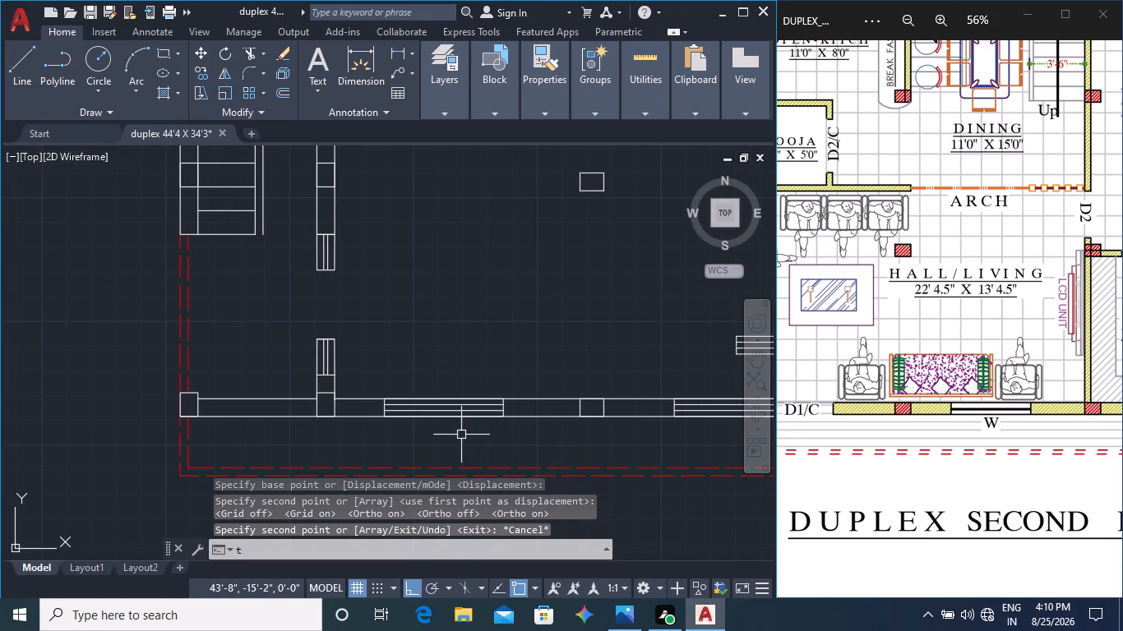
pyautogui.press('Return')
pyautogui.click(478, 437)
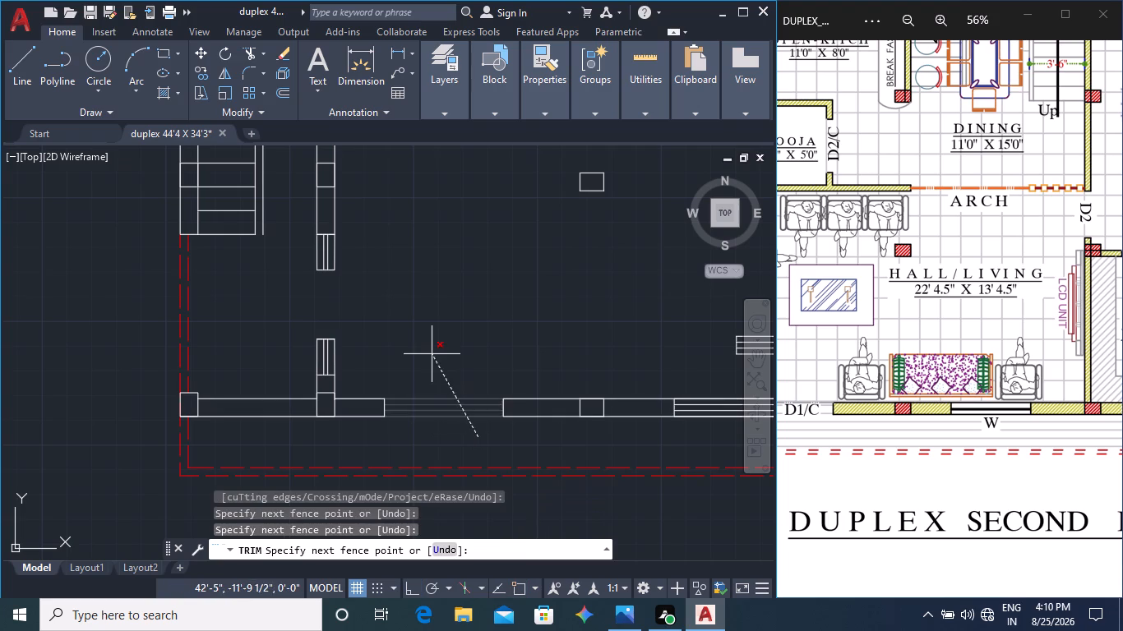
pyautogui.click(432, 352)
pyautogui.scroll(-2, 470, 431)
pyautogui.moveTo(537, 444); pyautogui.dragTo(478, 450, button='middle')
pyautogui.press('Escape')
pyautogui.press('Escape')
# Copy the column on the wash room's upper wall straight down into the bottom outer wall, with its lower edge on the outer line.
pyautogui.moveTo(608, 430); pyautogui.dragTo(581, 428, button='middle')
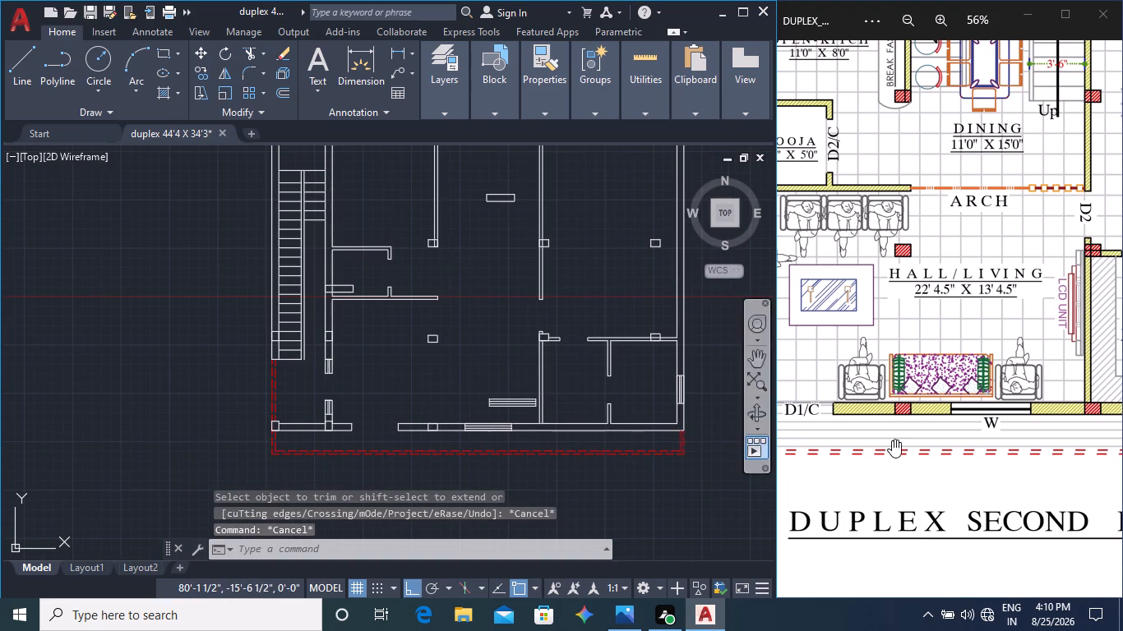
pyautogui.middleClick(892, 439)
pyautogui.moveTo(840, 439); pyautogui.dragTo(908, 433, button='middle')
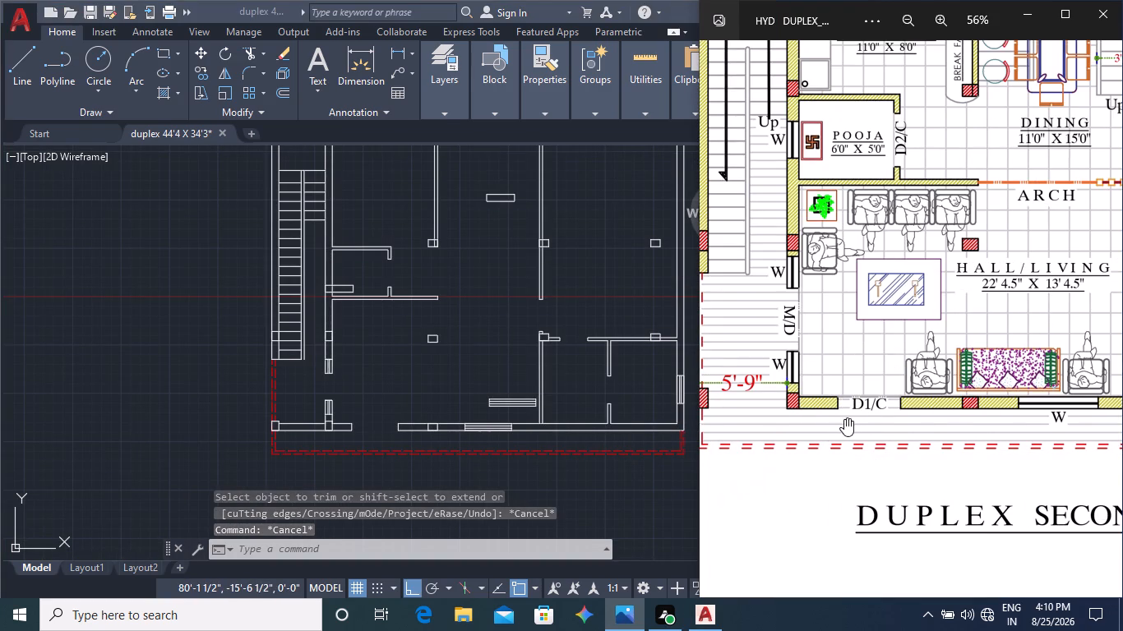
pyautogui.moveTo(885, 428); pyautogui.dragTo(843, 431, button='middle')
pyautogui.moveTo(921, 432); pyautogui.dragTo(822, 444, button='middle')
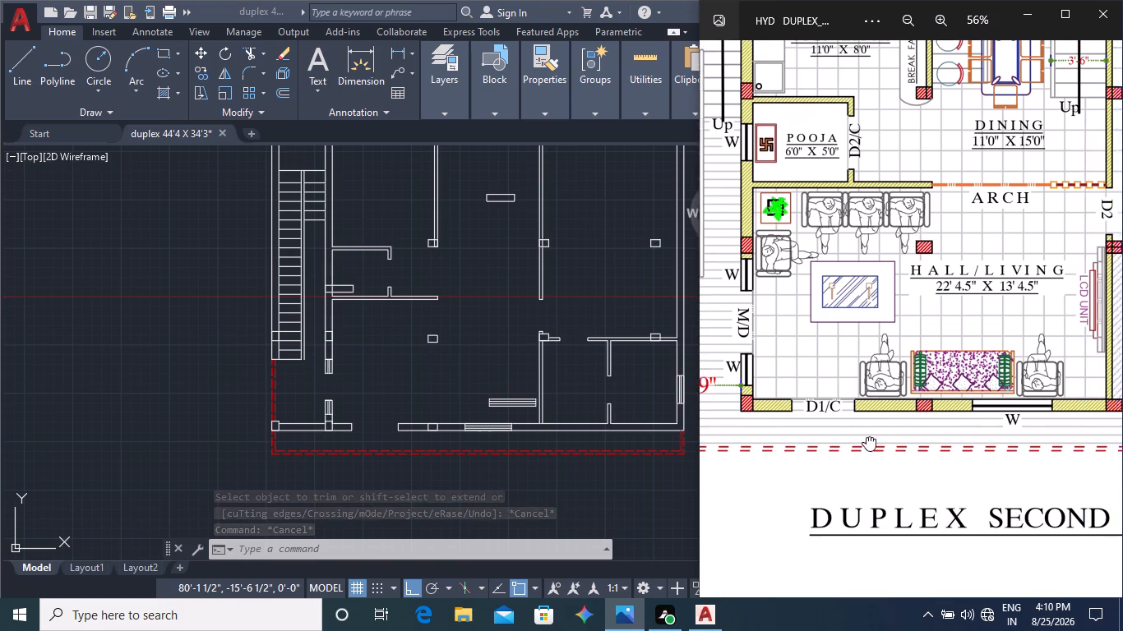
pyautogui.moveTo(987, 435); pyautogui.dragTo(855, 448, button='middle')
pyautogui.moveTo(972, 442); pyautogui.dragTo(942, 454, button='middle')
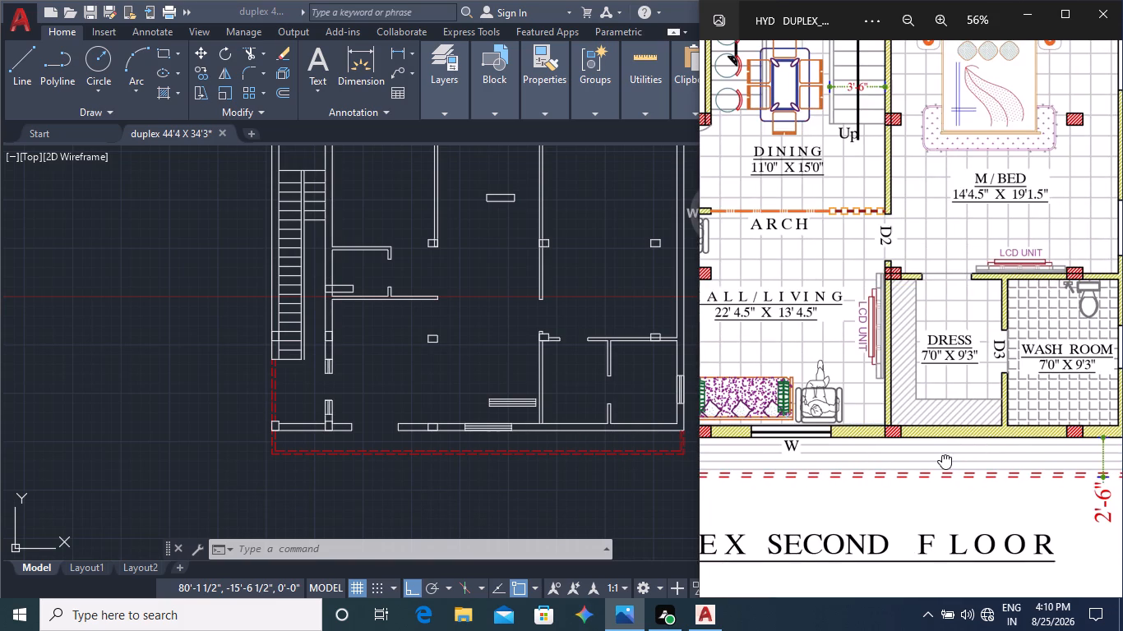
pyautogui.moveTo(942, 454); pyautogui.dragTo(909, 467, button='middle')
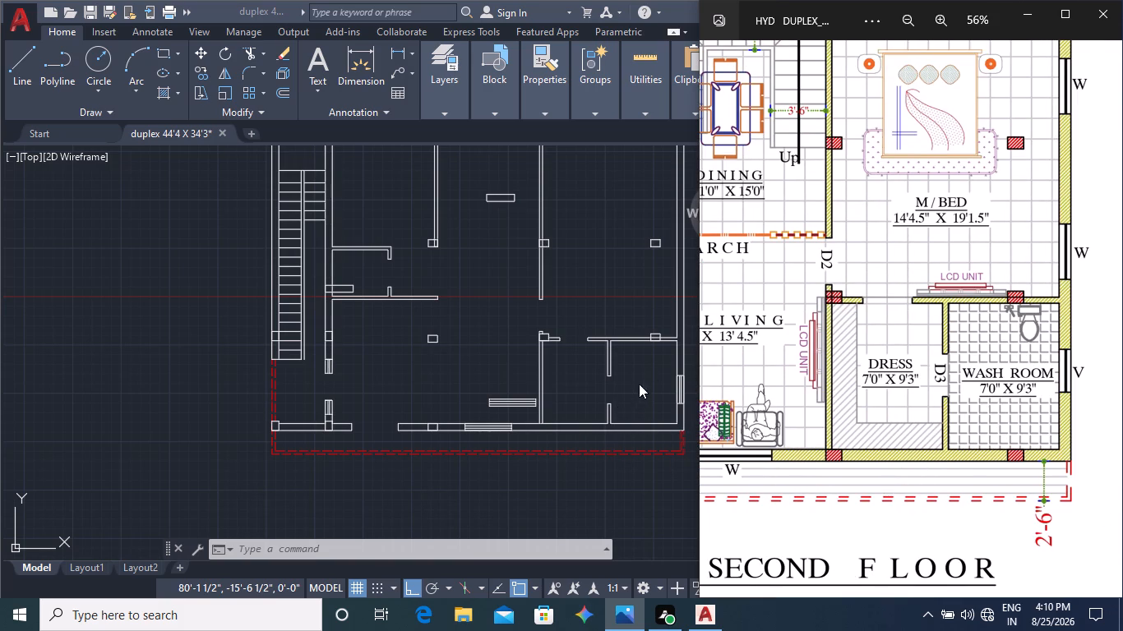
pyautogui.scroll(3, 654, 329)
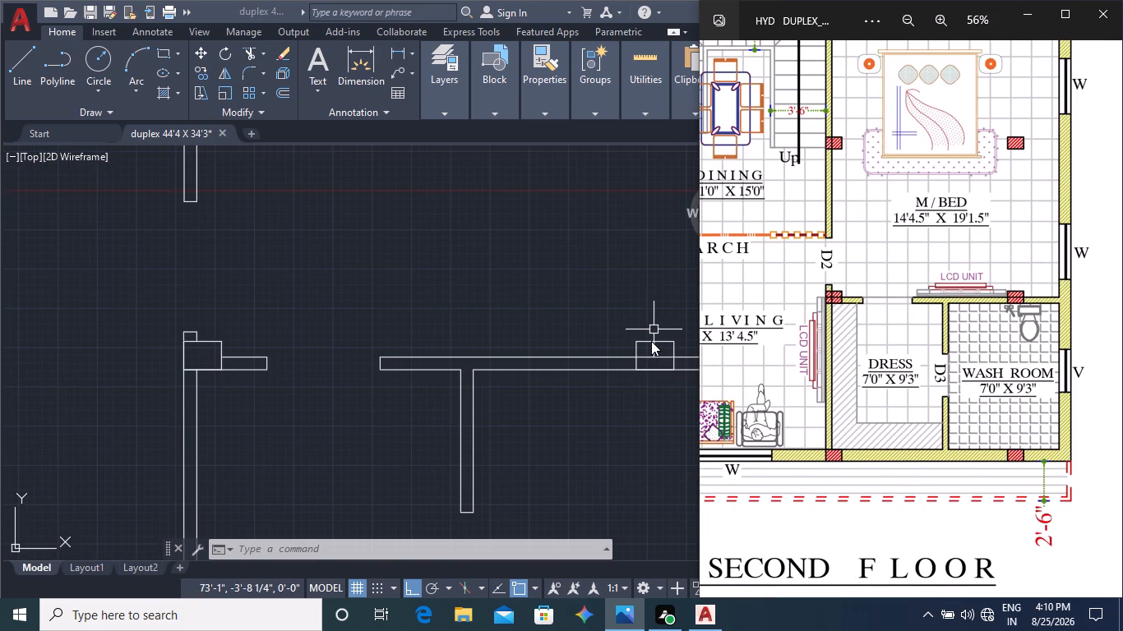
pyautogui.click(650, 340)
pyautogui.click(650, 340)
pyautogui.click(650, 341)
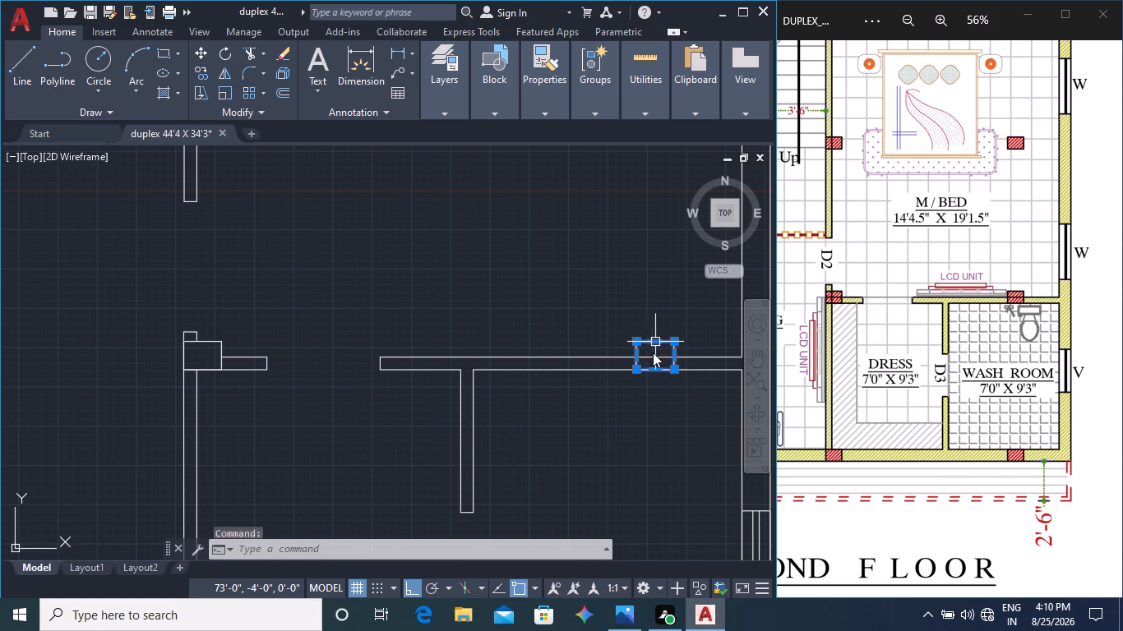
pyautogui.click(204, 77)
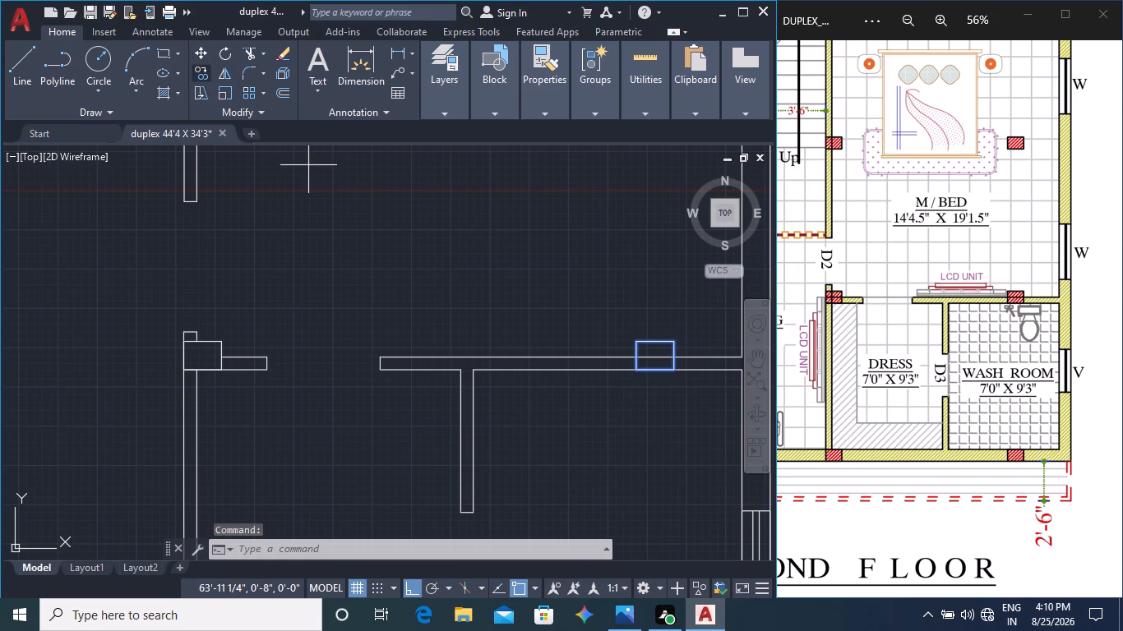
pyautogui.moveTo(557, 386); pyautogui.dragTo(377, 315, button='middle')
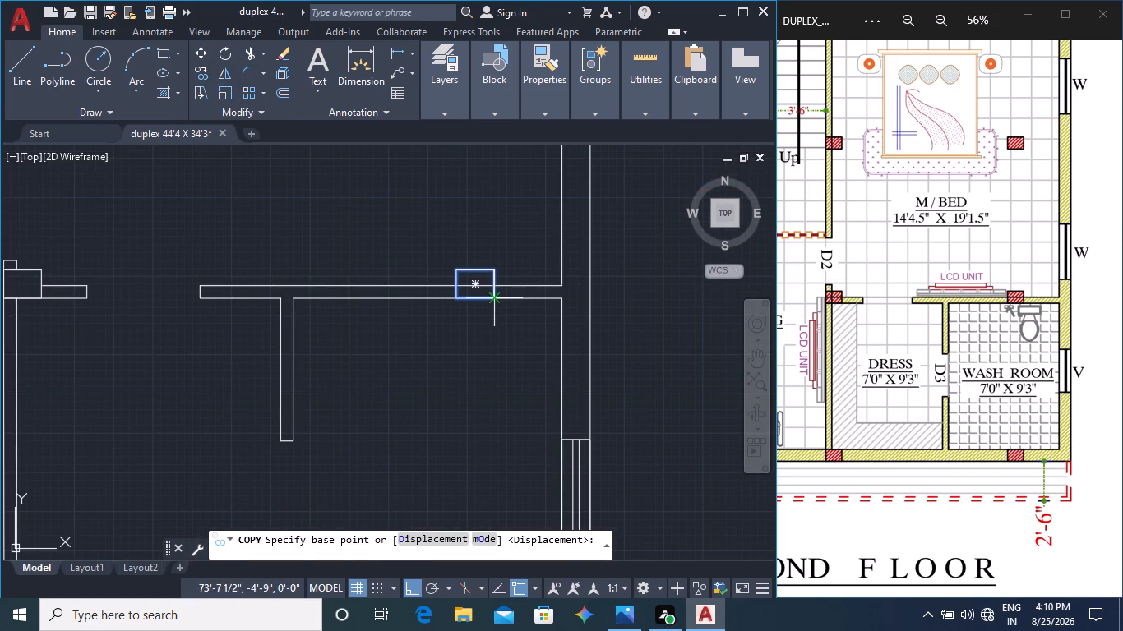
pyautogui.click(493, 301)
pyautogui.moveTo(503, 443); pyautogui.dragTo(502, 288, button='middle')
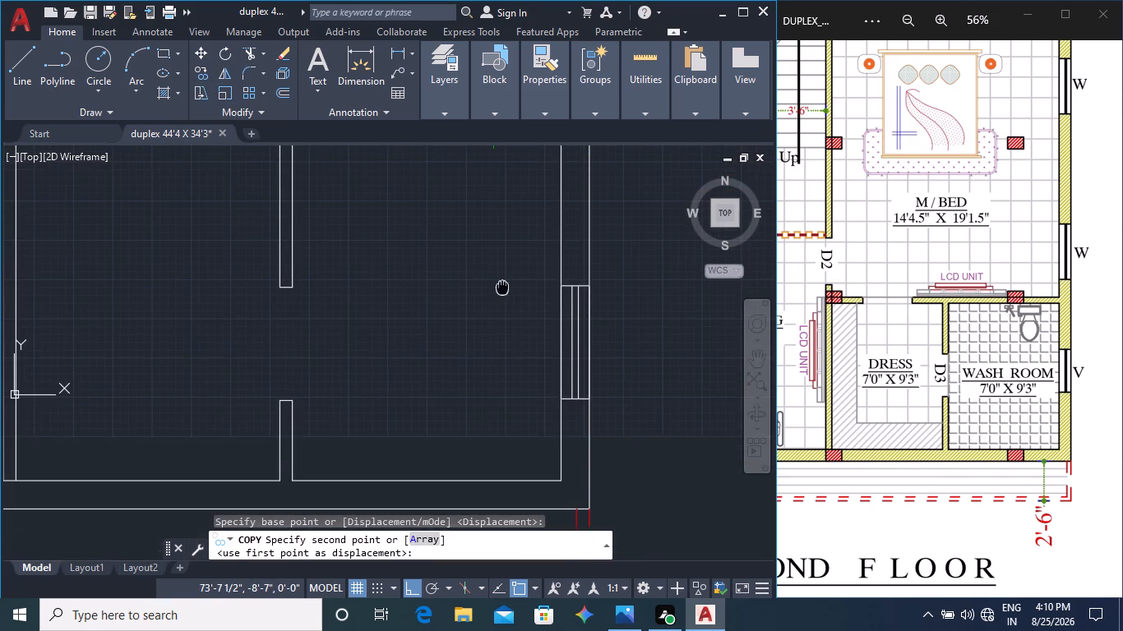
pyautogui.moveTo(492, 419); pyautogui.dragTo(492, 284, button='middle')
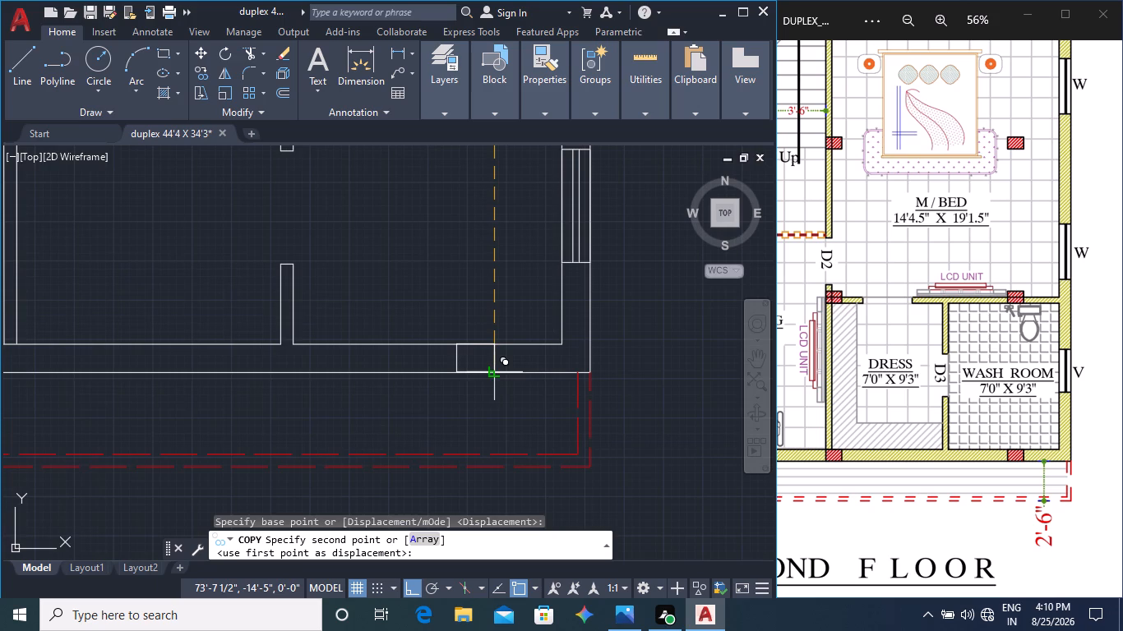
pyautogui.click(497, 373)
pyautogui.press('Escape')
pyautogui.scroll(-1, 664, 343)
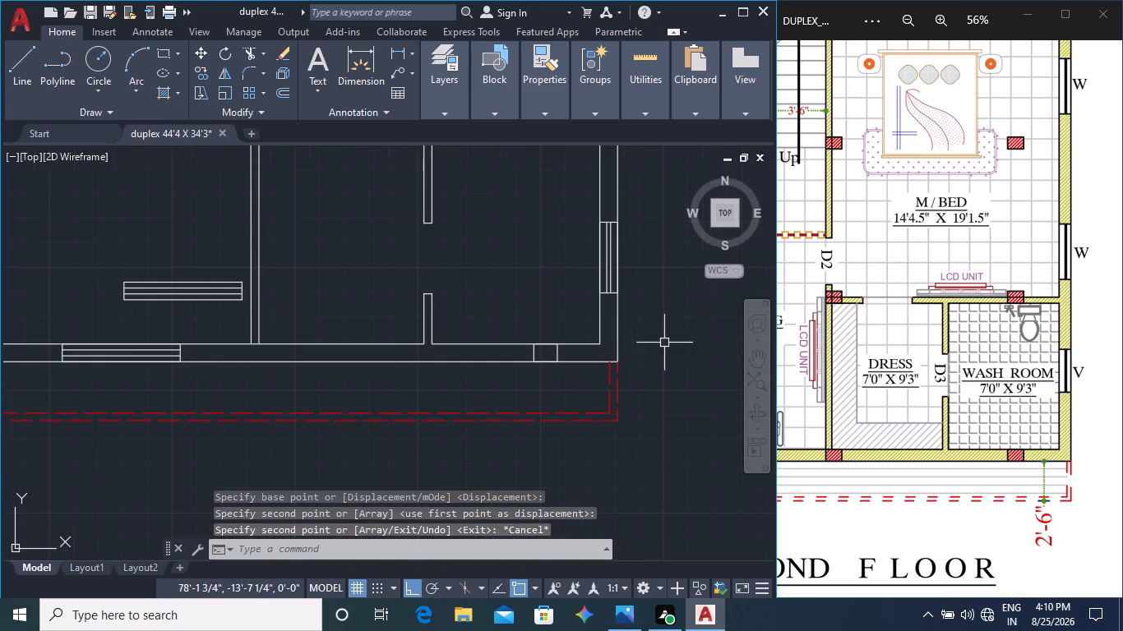
# Rotate the spare window symbol in the hall by 90° about its lower left corner so it stands vertical.
pyautogui.moveTo(673, 327); pyautogui.dragTo(664, 486, button='middle')
pyautogui.moveTo(660, 339); pyautogui.dragTo(660, 337, button='middle')
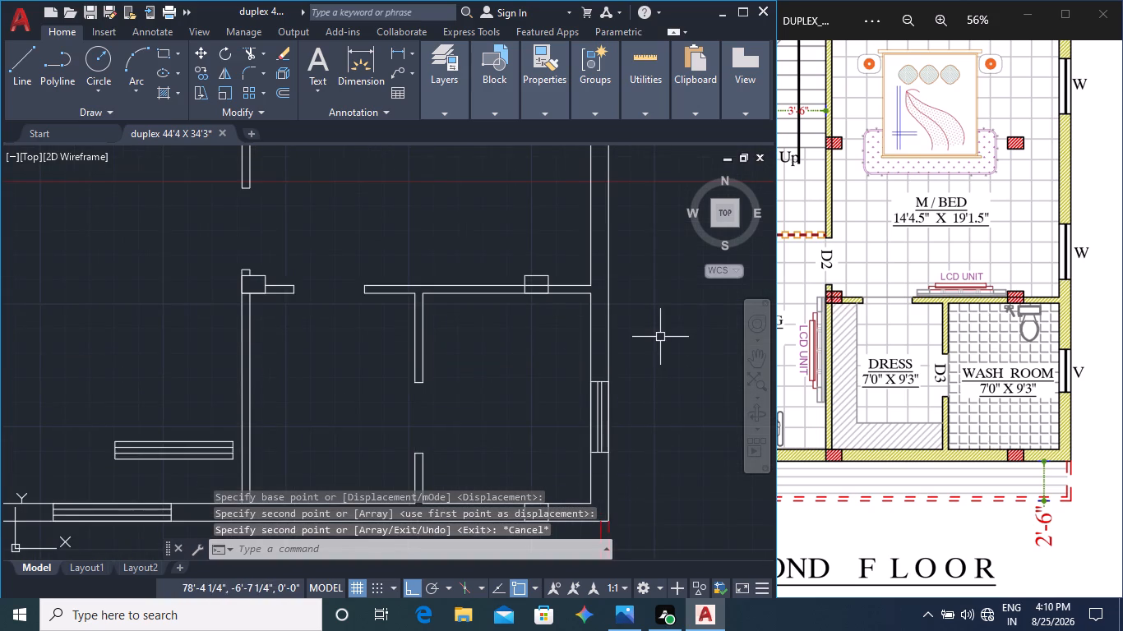
pyautogui.moveTo(660, 337); pyautogui.dragTo(656, 450, button='middle')
pyautogui.moveTo(651, 438); pyautogui.dragTo(735, 253, button='middle')
pyautogui.moveTo(520, 360); pyautogui.dragTo(672, 293, button='middle')
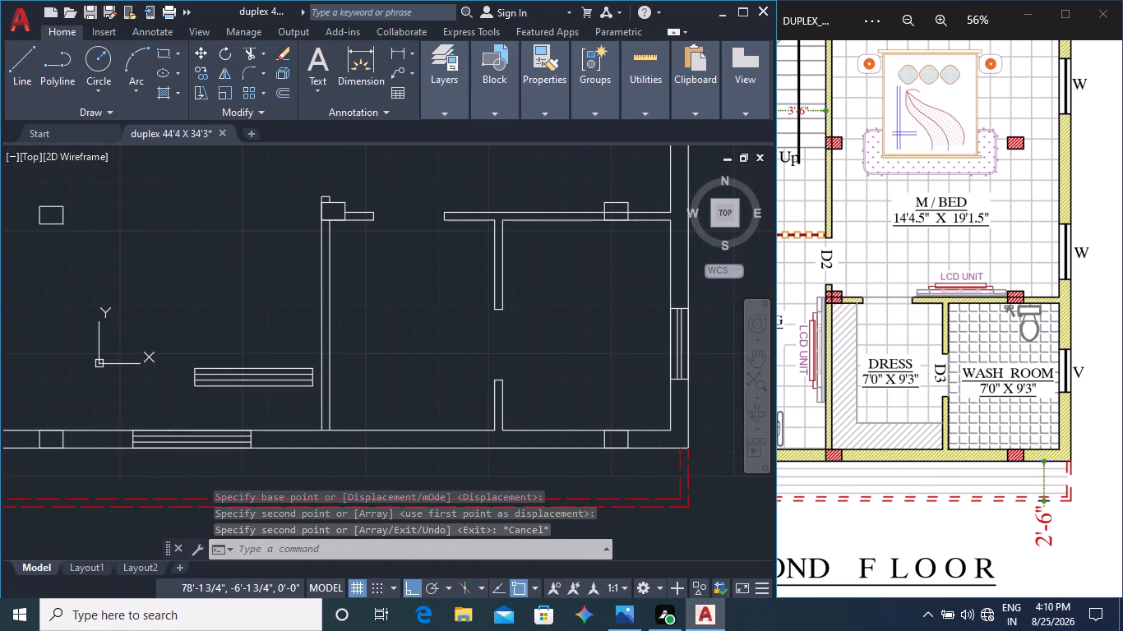
pyautogui.click(444, 336)
pyautogui.click(334, 260)
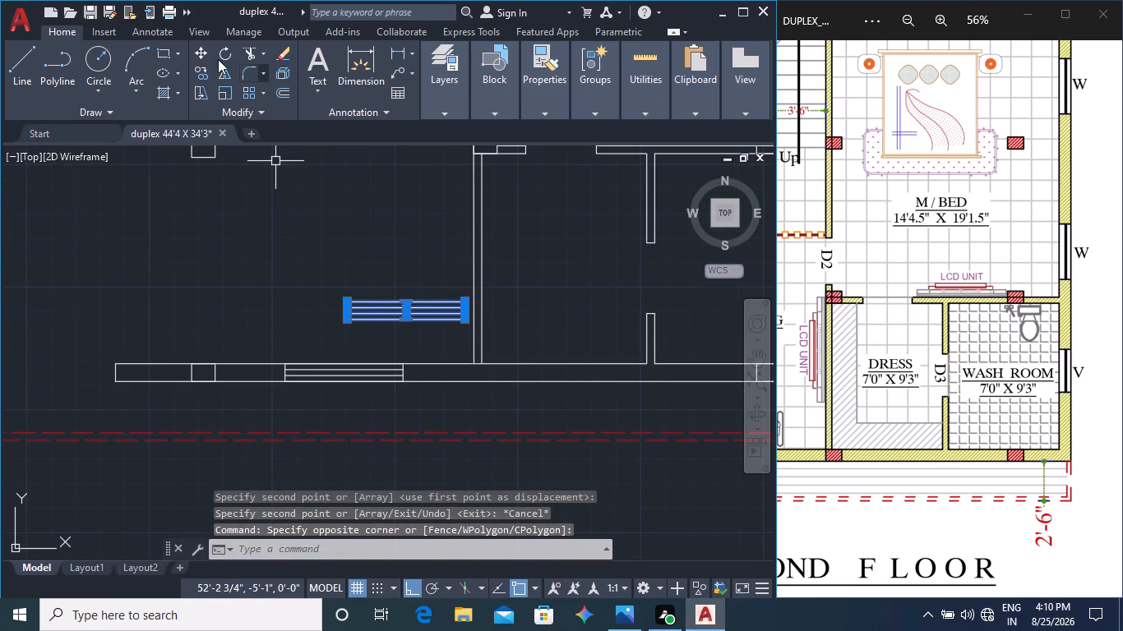
pyautogui.click(223, 52)
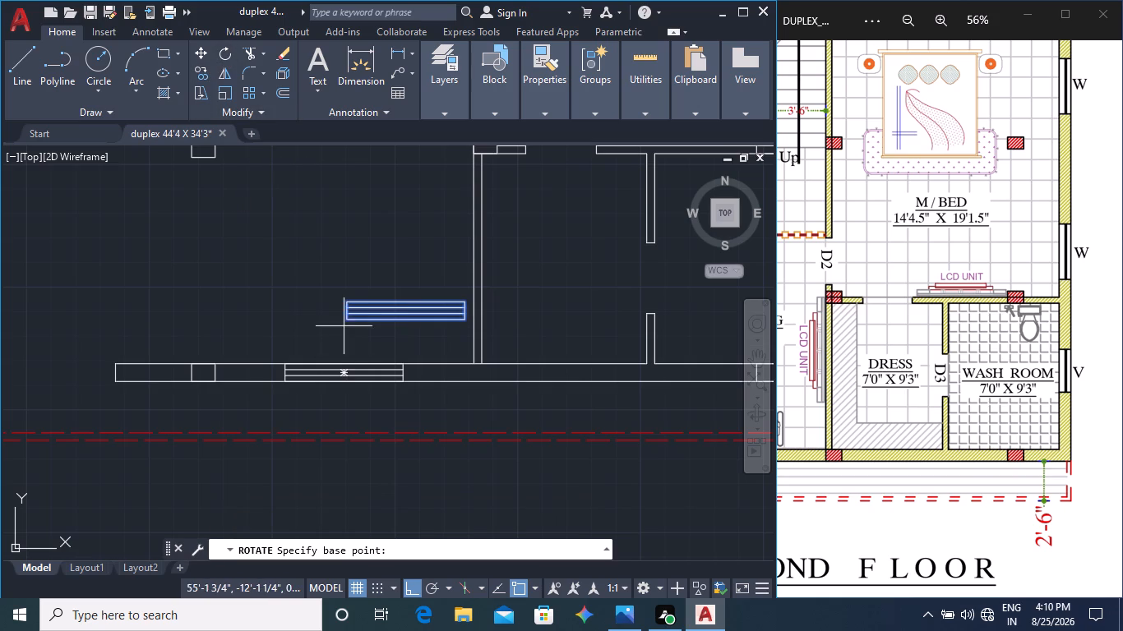
pyautogui.click(345, 320)
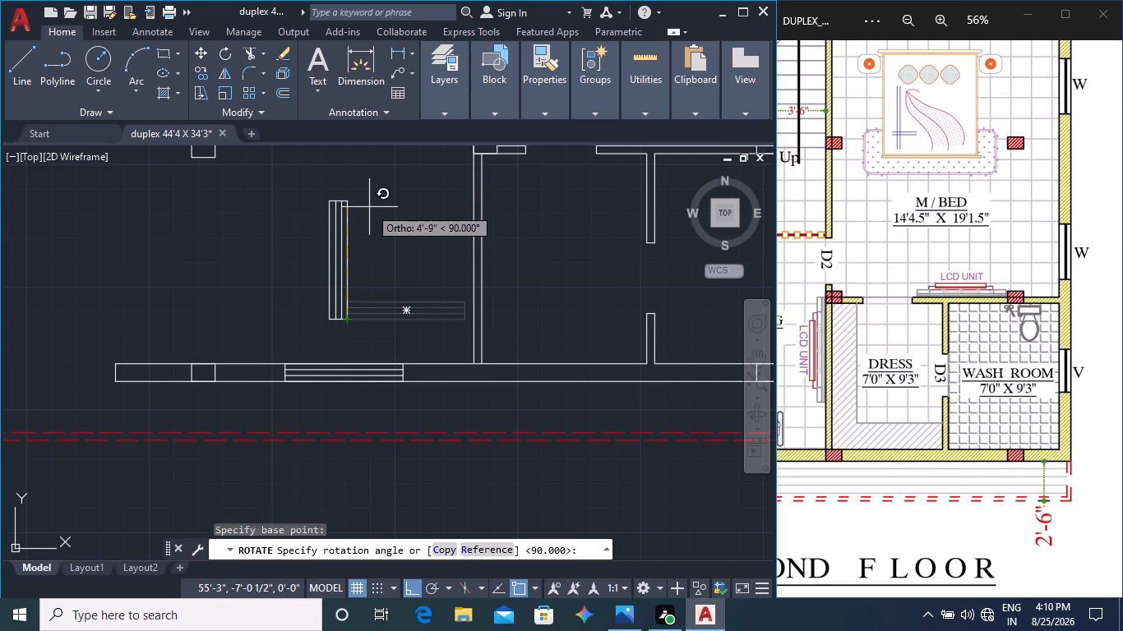
pyautogui.click(367, 205)
# With Ortho off, copy the vertical window symbol from its lower right corner into the M/BED's right outer wall, at the lower W position.
pyautogui.click(376, 339)
pyautogui.click(305, 238)
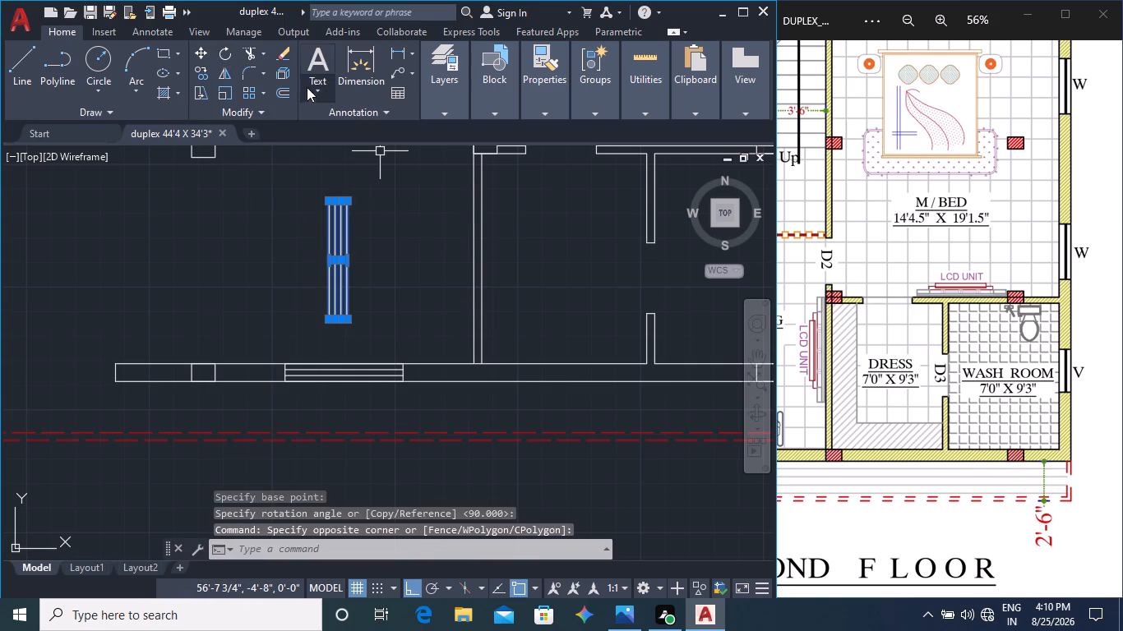
pyautogui.click(205, 73)
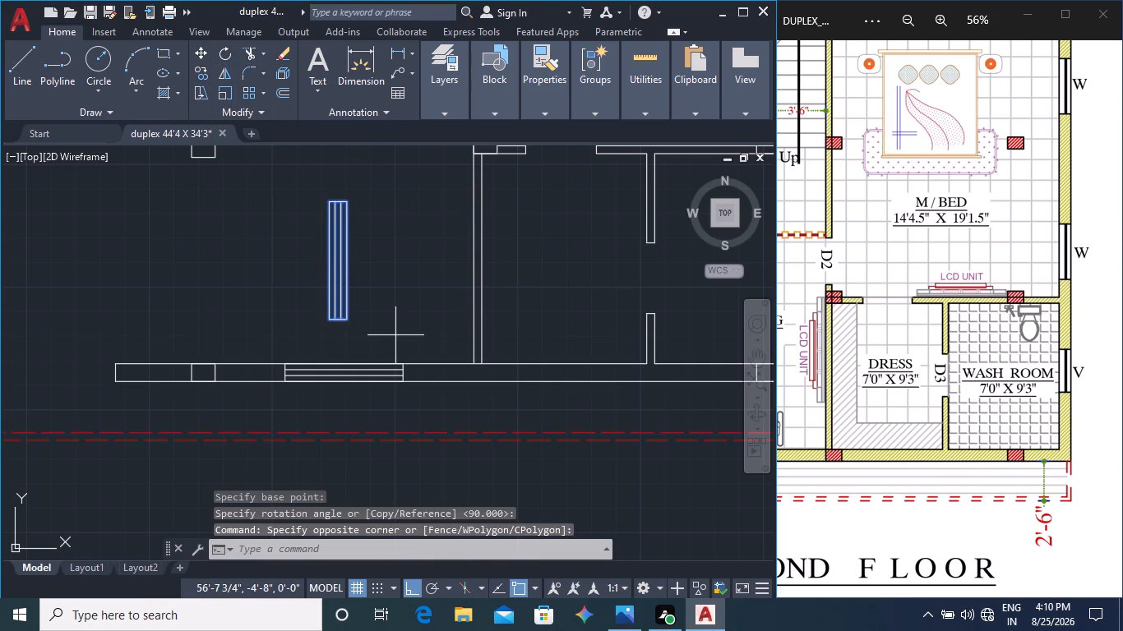
pyautogui.click(349, 320)
pyautogui.moveTo(608, 315); pyautogui.dragTo(594, 334, button='middle')
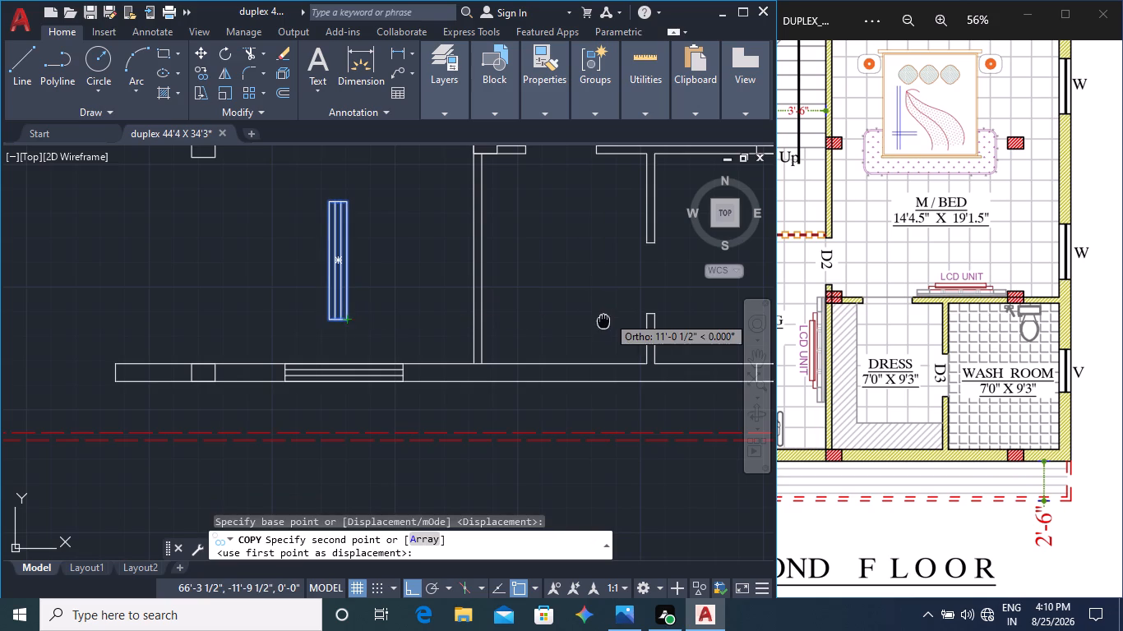
pyautogui.moveTo(594, 334); pyautogui.dragTo(477, 463, button='middle')
pyautogui.press('F9')
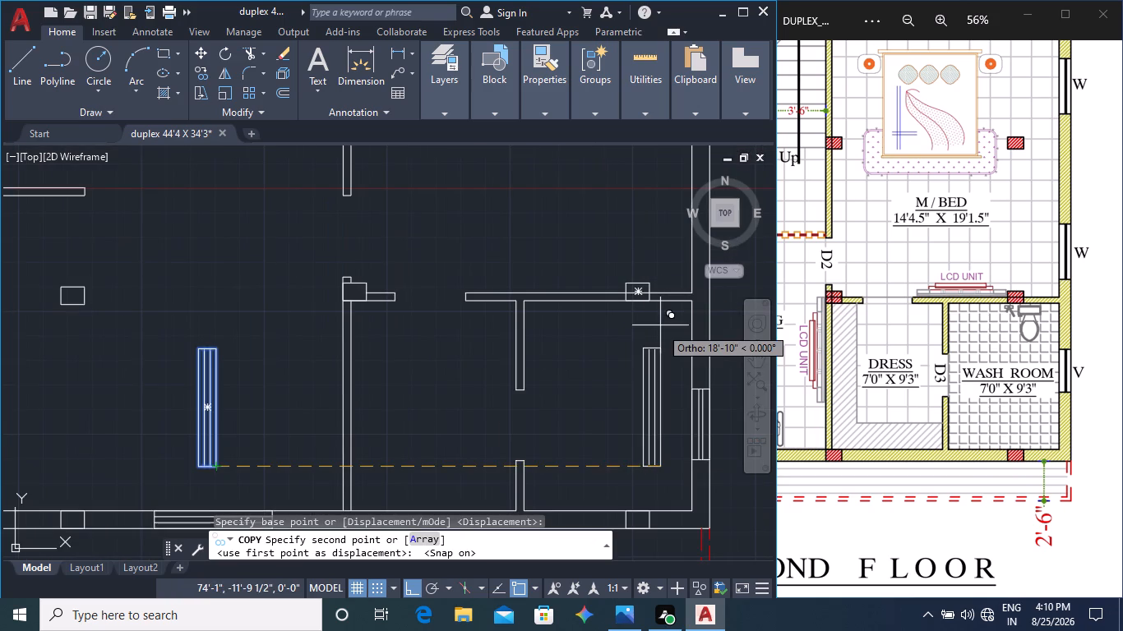
pyautogui.press('F9')
pyautogui.press('F8')
pyautogui.moveTo(676, 311); pyautogui.dragTo(525, 491, button='middle')
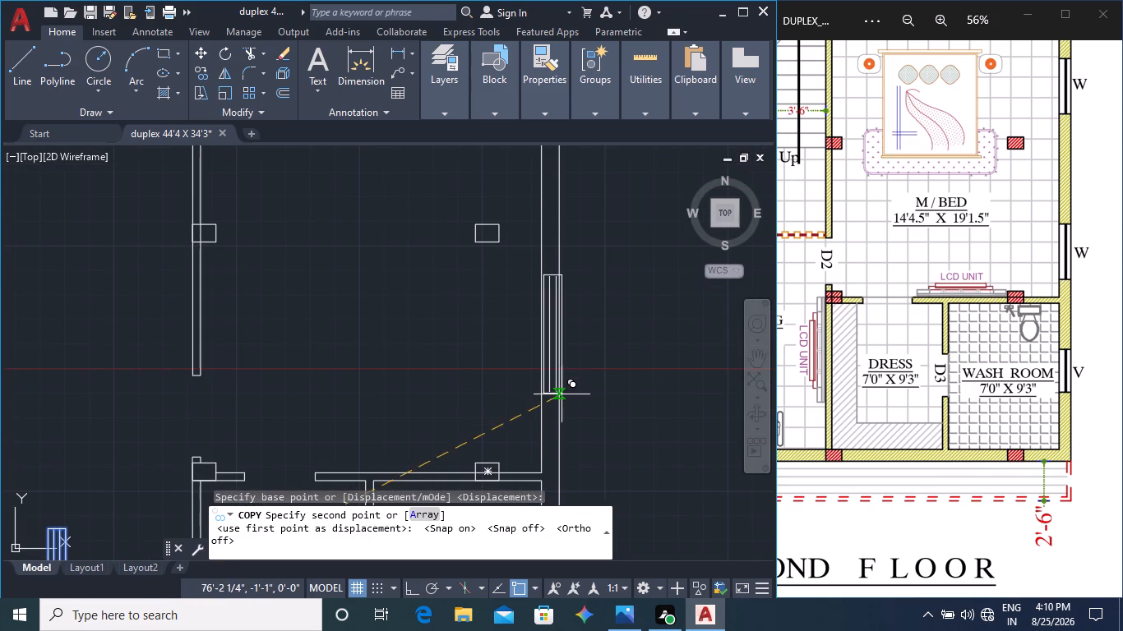
pyautogui.click(559, 428)
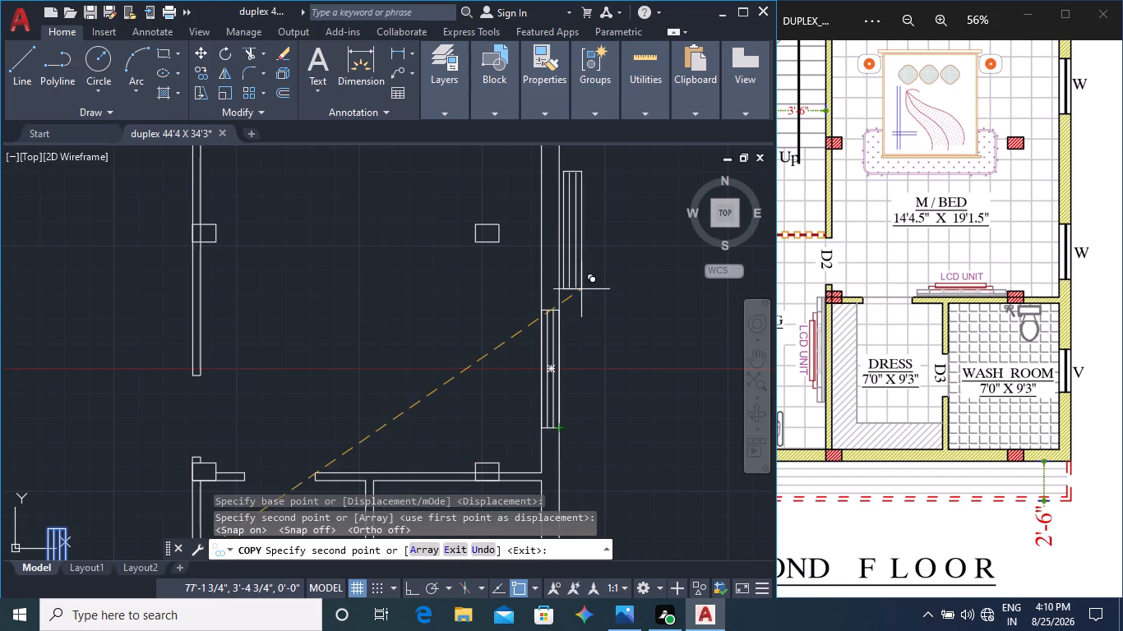
# Place a second copy of the vertical window symbol further up the M/BED's right outer wall, at the upper W position.
pyautogui.moveTo(589, 315); pyautogui.dragTo(600, 485, button='middle')
pyautogui.scroll(-2, 604, 451)
pyautogui.moveTo(611, 405); pyautogui.dragTo(612, 484, button='middle')
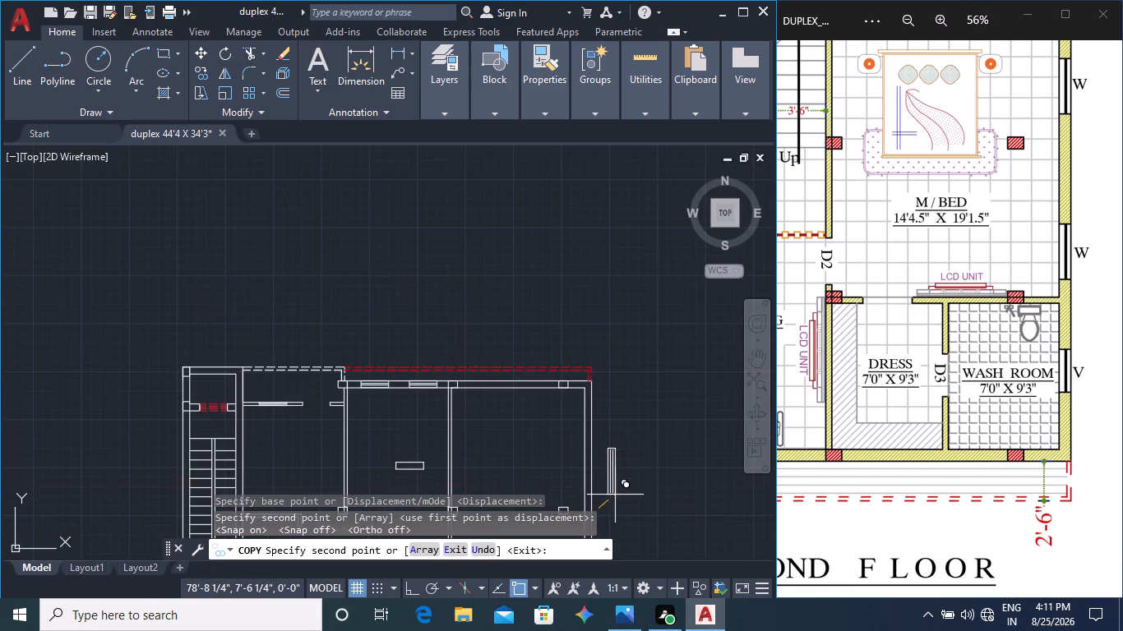
pyautogui.moveTo(615, 495); pyautogui.dragTo(615, 405, button='middle')
pyautogui.scroll(2, 592, 377)
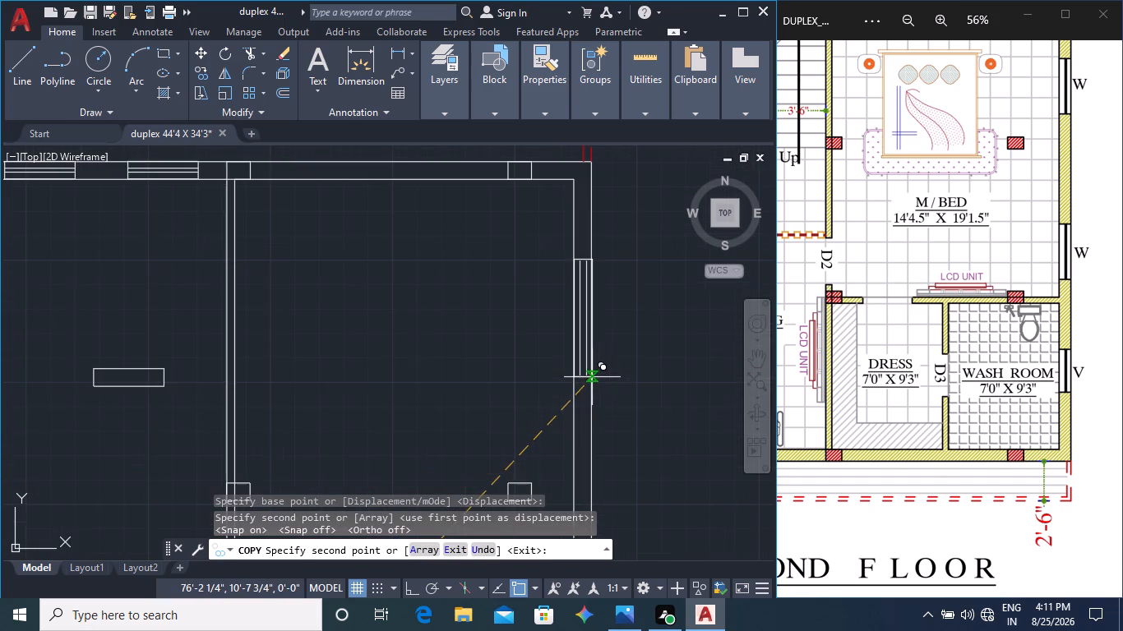
pyautogui.click(591, 390)
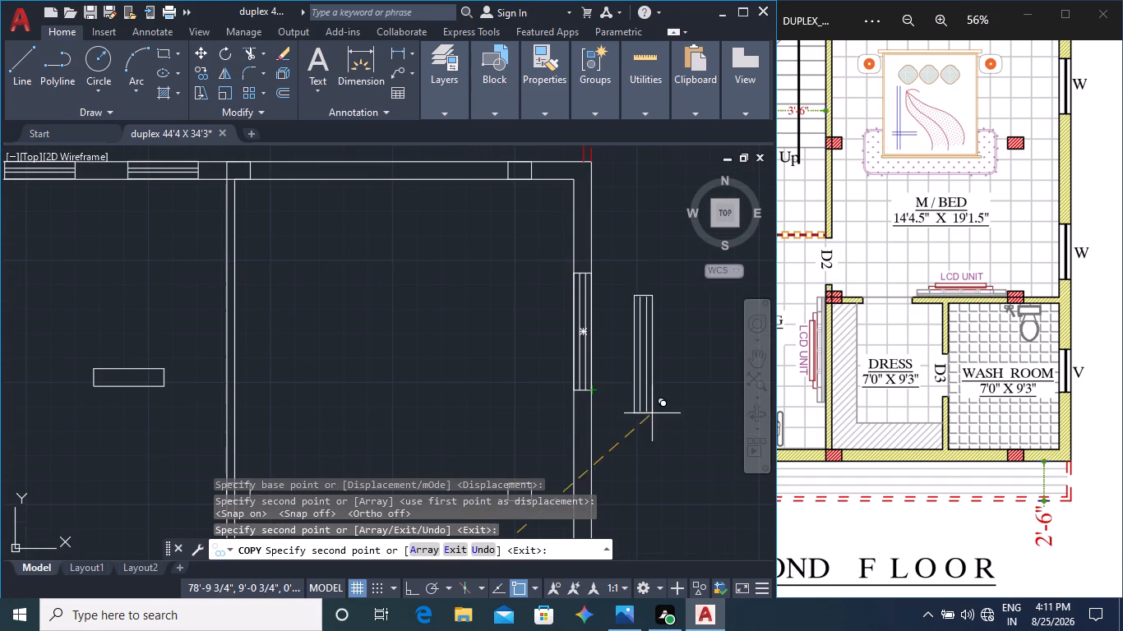
pyautogui.press('Escape')
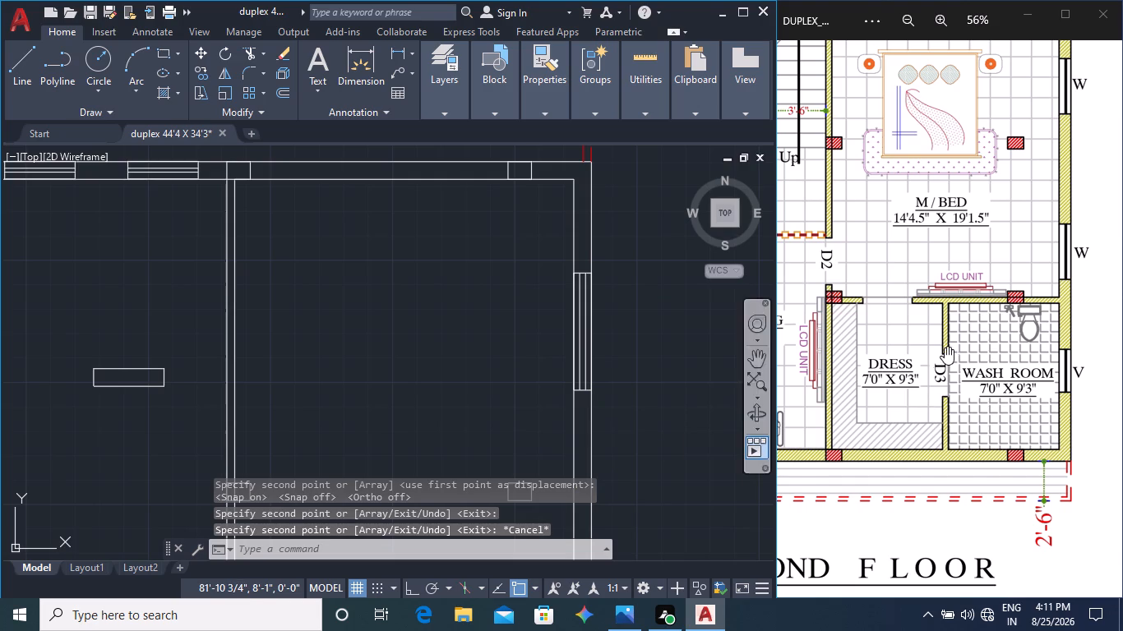
# Compare the reference plan's windows, doors and columns from the M/BED across to the hall, pooja and kitchen with the drafted plan.
pyautogui.middleClick(945, 346)
pyautogui.moveTo(941, 329); pyautogui.dragTo(945, 514, button='middle')
pyautogui.moveTo(934, 299); pyautogui.dragTo(944, 363, button='middle')
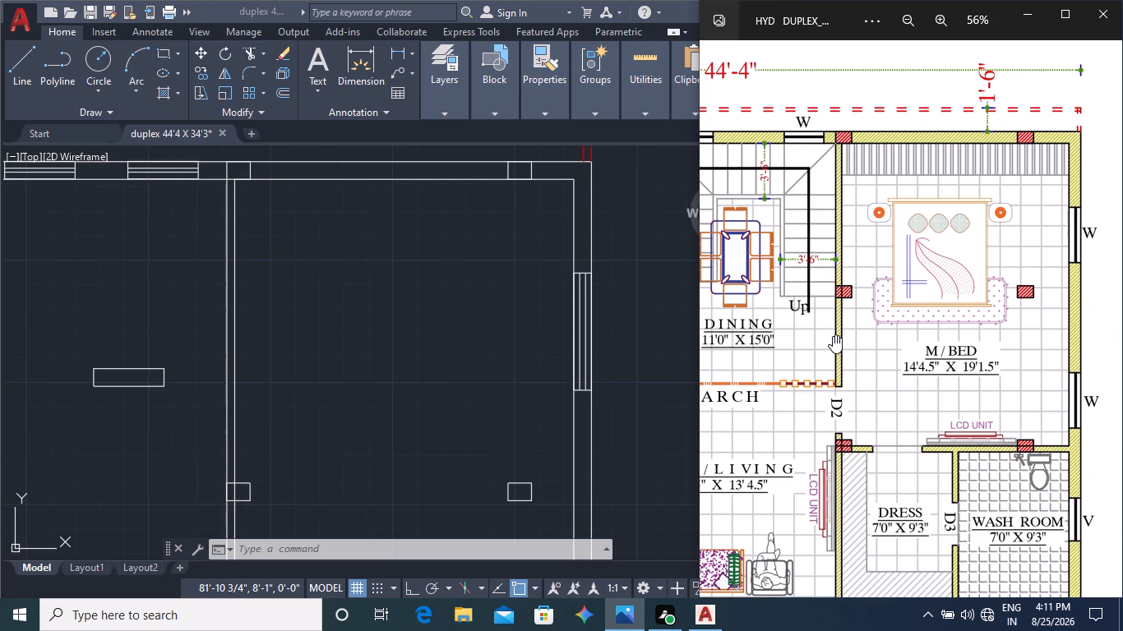
pyautogui.middleClick(884, 186)
pyautogui.moveTo(445, 337); pyautogui.dragTo(445, 344, button='middle')
pyautogui.scroll(-1, 445, 337)
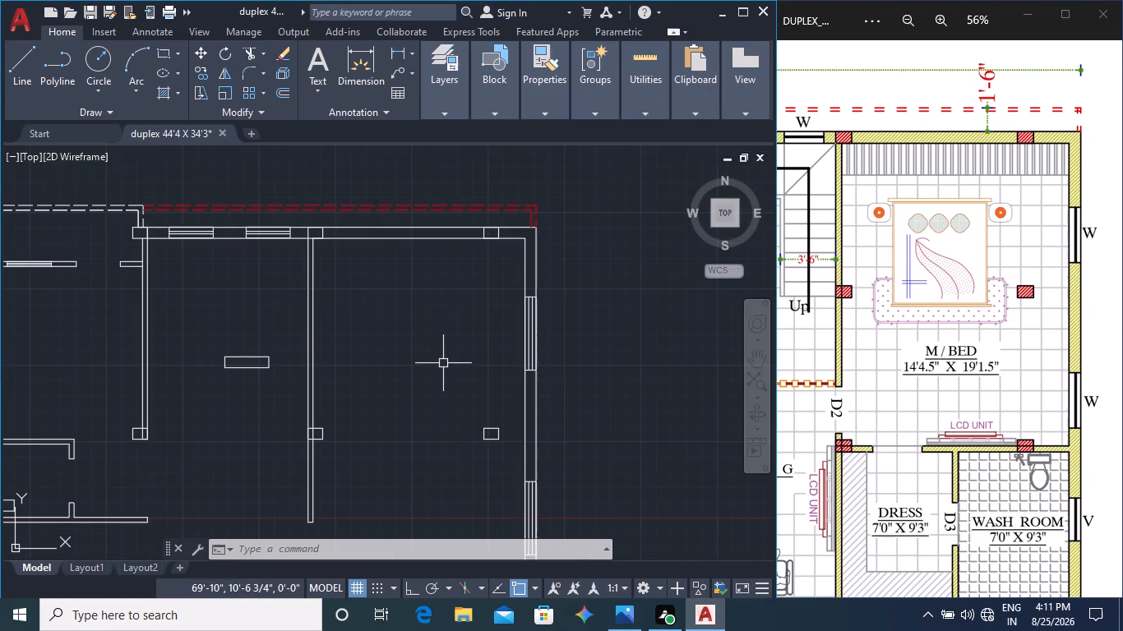
pyautogui.moveTo(443, 363); pyautogui.dragTo(475, 336, button='middle')
pyautogui.moveTo(462, 353); pyautogui.dragTo(503, 316, button='middle')
pyautogui.middleClick(866, 428)
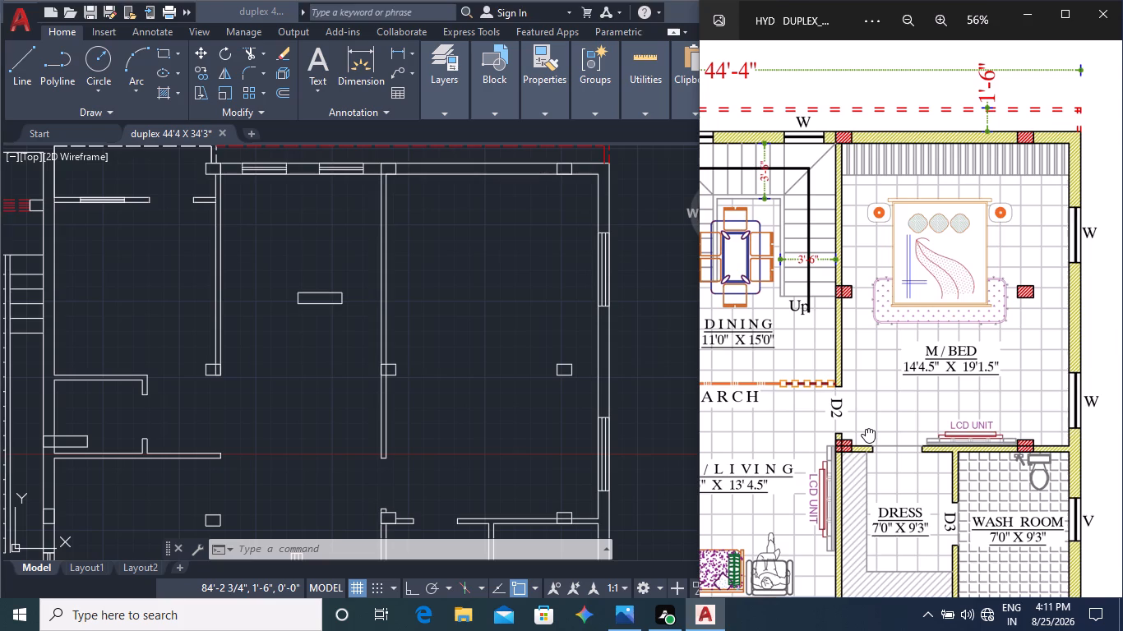
pyautogui.moveTo(893, 404); pyautogui.dragTo(941, 382, button='middle')
pyautogui.moveTo(852, 405); pyautogui.dragTo(964, 388, button='middle')
pyautogui.moveTo(849, 429); pyautogui.dragTo(855, 426, button='middle')
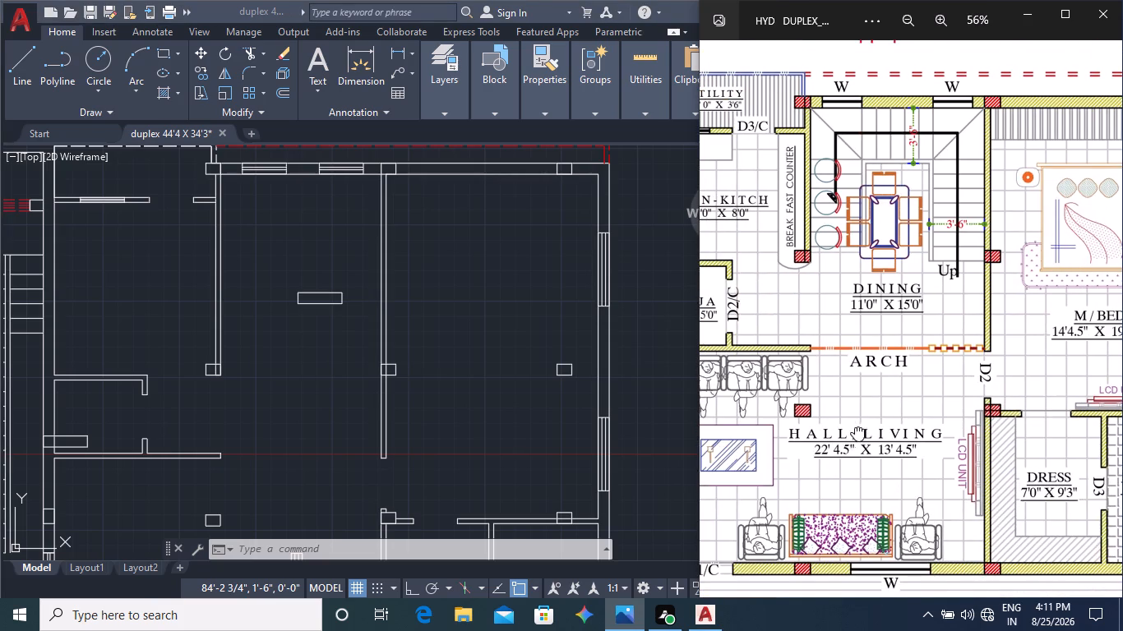
pyautogui.moveTo(855, 426); pyautogui.dragTo(911, 408, button='middle')
pyautogui.scroll(-1, 904, 446)
pyautogui.moveTo(880, 458); pyautogui.dragTo(957, 431, button='middle')
pyautogui.moveTo(871, 434); pyautogui.dragTo(900, 430, button='middle')
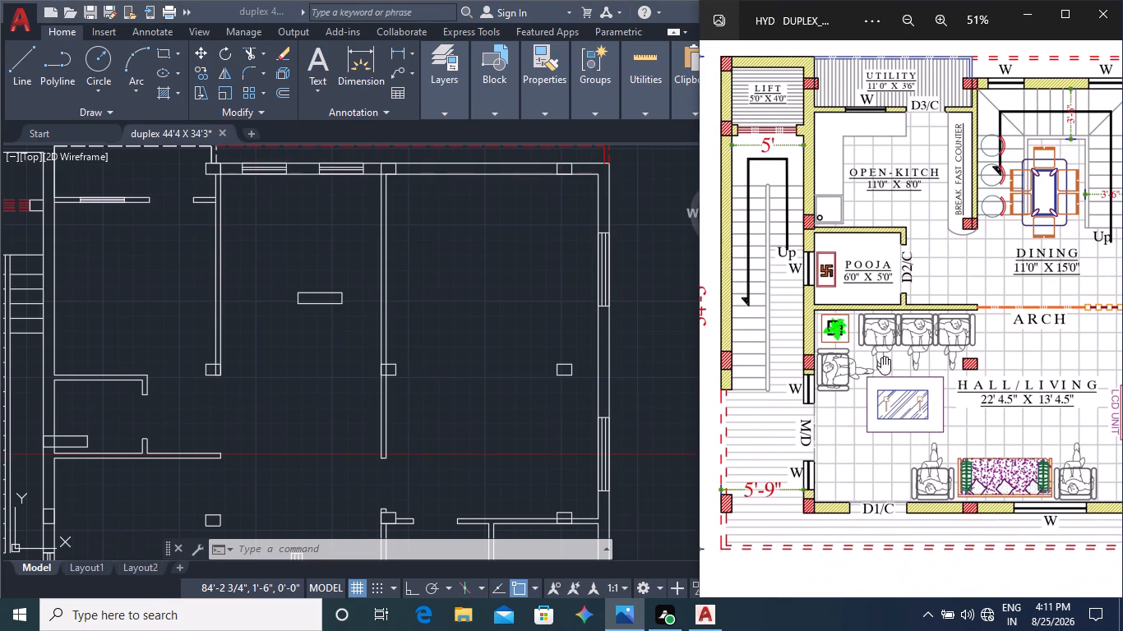
pyautogui.moveTo(830, 441); pyautogui.dragTo(862, 429, button='middle')
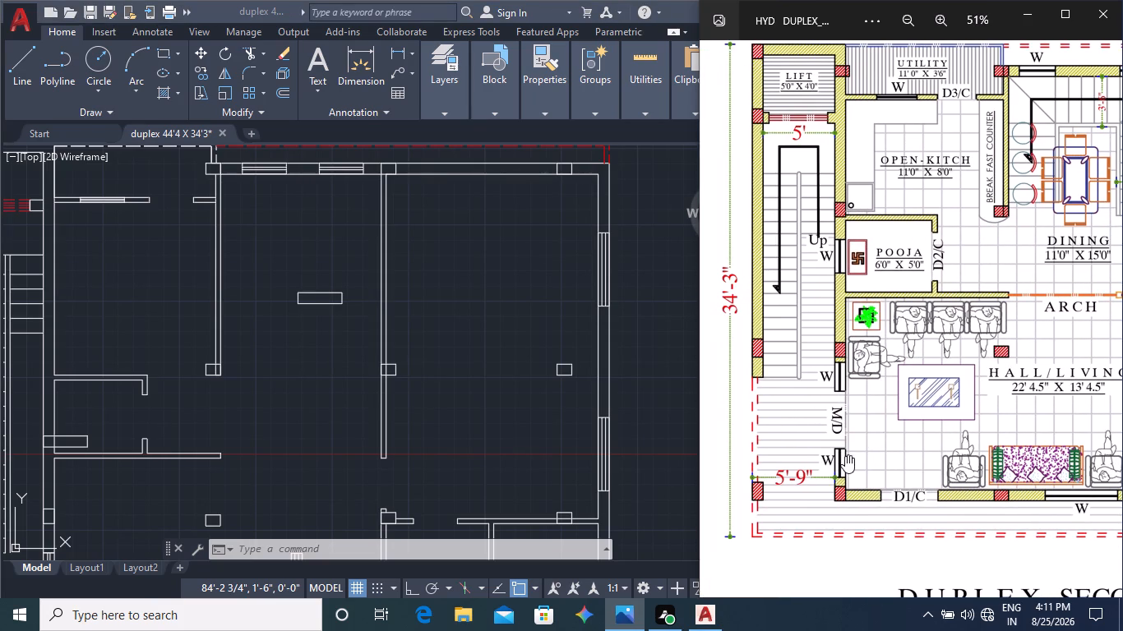
pyautogui.moveTo(854, 445); pyautogui.dragTo(865, 432, button='middle')
pyautogui.middleClick(505, 446)
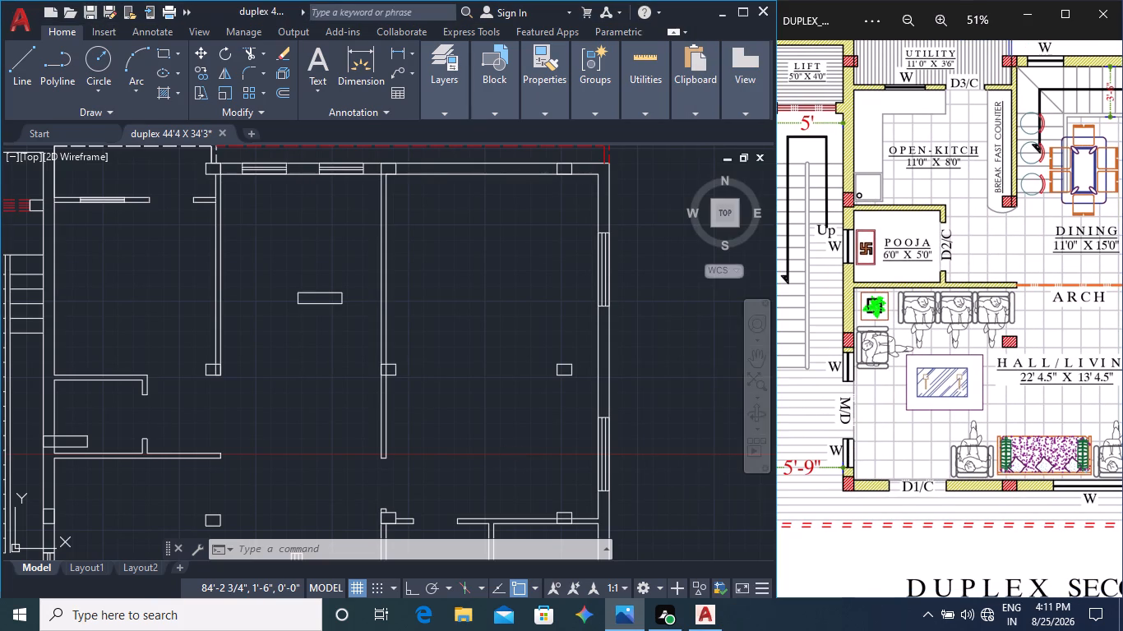
pyautogui.scroll(-1, 505, 446)
pyautogui.moveTo(509, 453); pyautogui.dragTo(538, 383, button='middle')
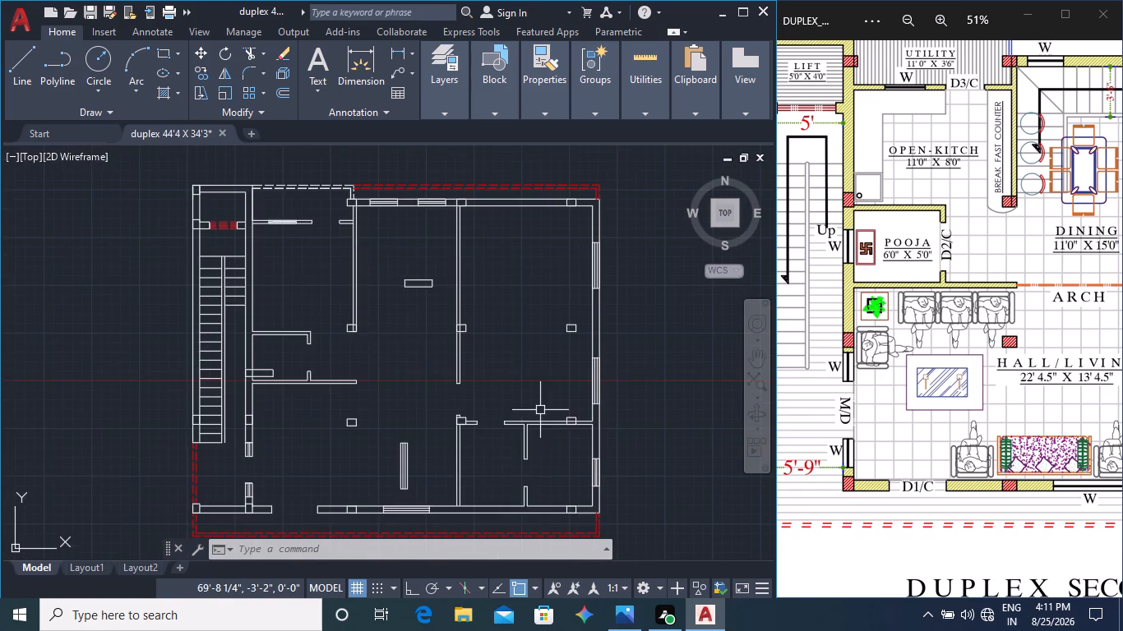
# Examine the reference plan's lower side from the hall's M/D and windows across to the dress and wash room.
pyautogui.moveTo(540, 410); pyautogui.dragTo(550, 380, button='middle')
pyautogui.middleClick(931, 450)
pyautogui.moveTo(944, 469); pyautogui.dragTo(882, 453, button='middle')
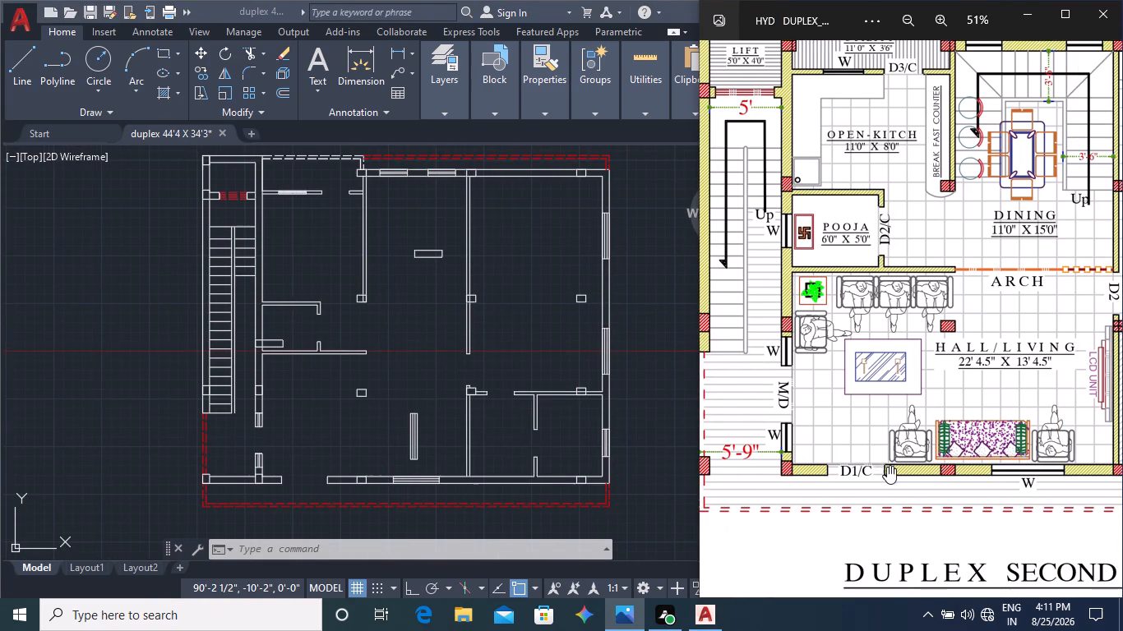
pyautogui.moveTo(889, 463); pyautogui.dragTo(876, 440, button='middle')
pyautogui.scroll(12, 802, 374)
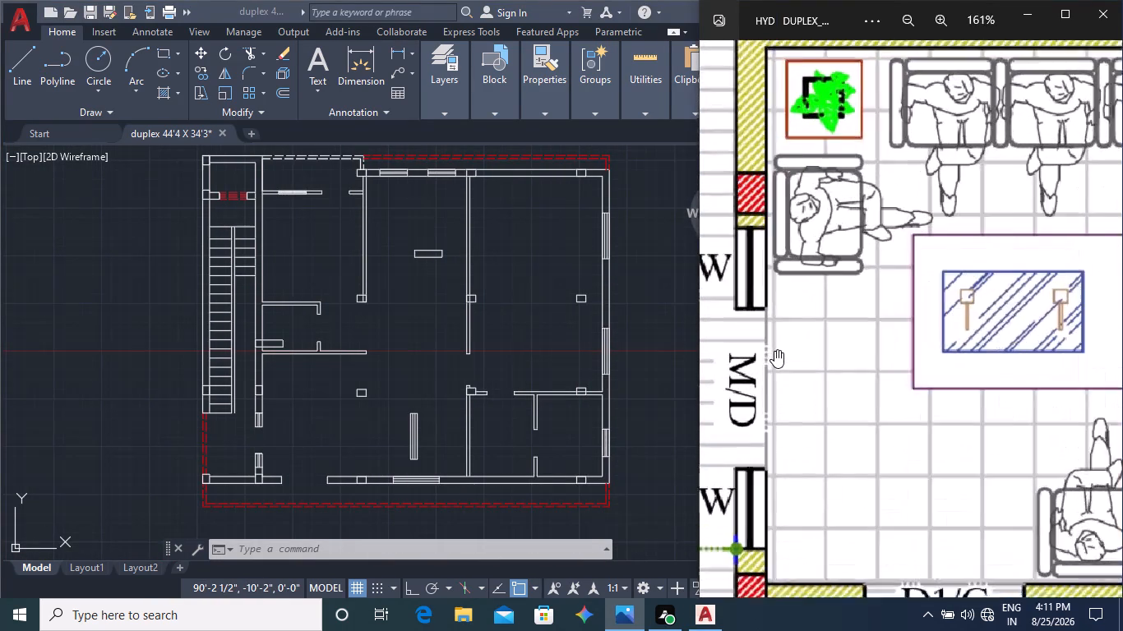
pyautogui.scroll(-5, 769, 358)
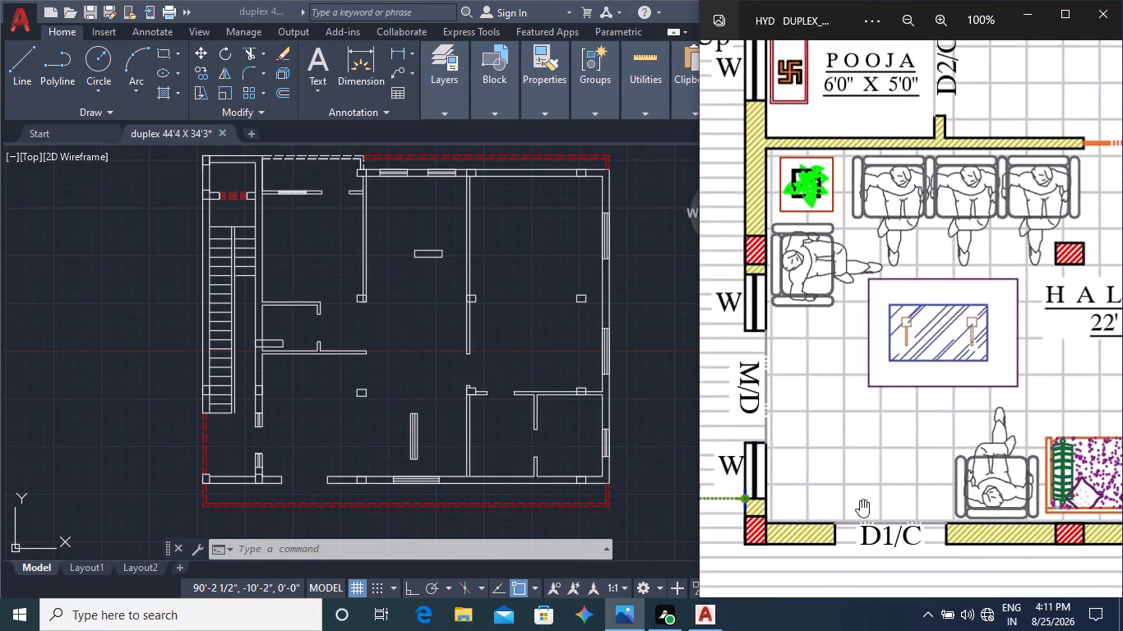
pyautogui.moveTo(901, 505); pyautogui.dragTo(811, 456, button='middle')
pyautogui.scroll(-4, 877, 478)
pyautogui.moveTo(946, 473); pyautogui.dragTo(881, 491, button='middle')
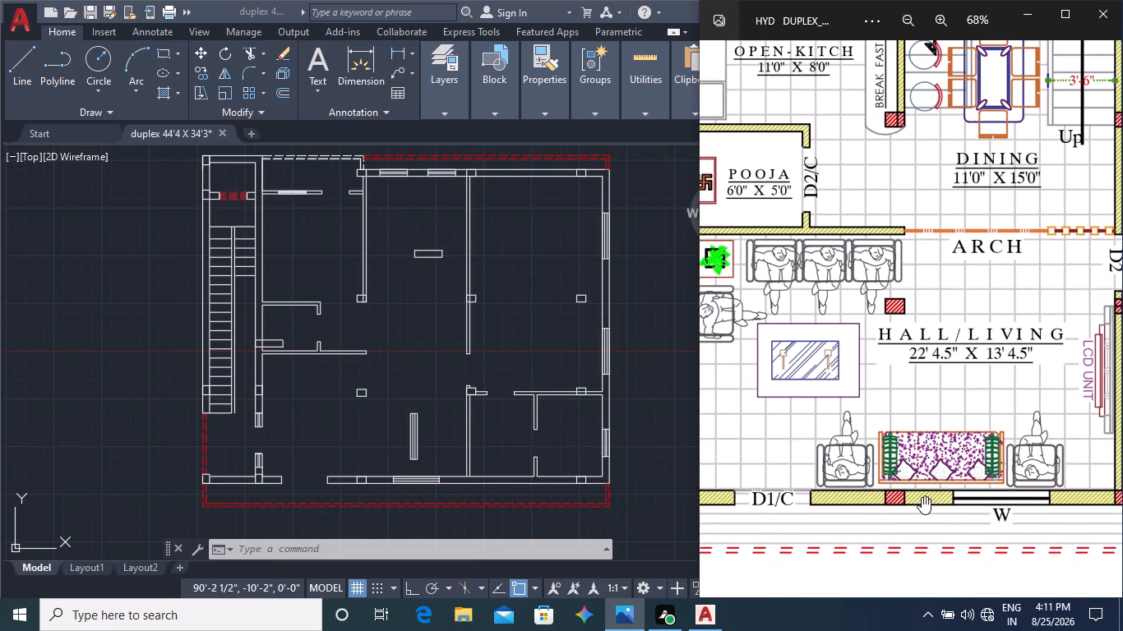
pyautogui.moveTo(917, 486); pyautogui.dragTo(825, 463, button='middle')
pyautogui.scroll(-1, 904, 484)
pyautogui.moveTo(1005, 449); pyautogui.dragTo(856, 508, button='middle')
pyautogui.moveTo(959, 491); pyautogui.dragTo(861, 467, button='middle')
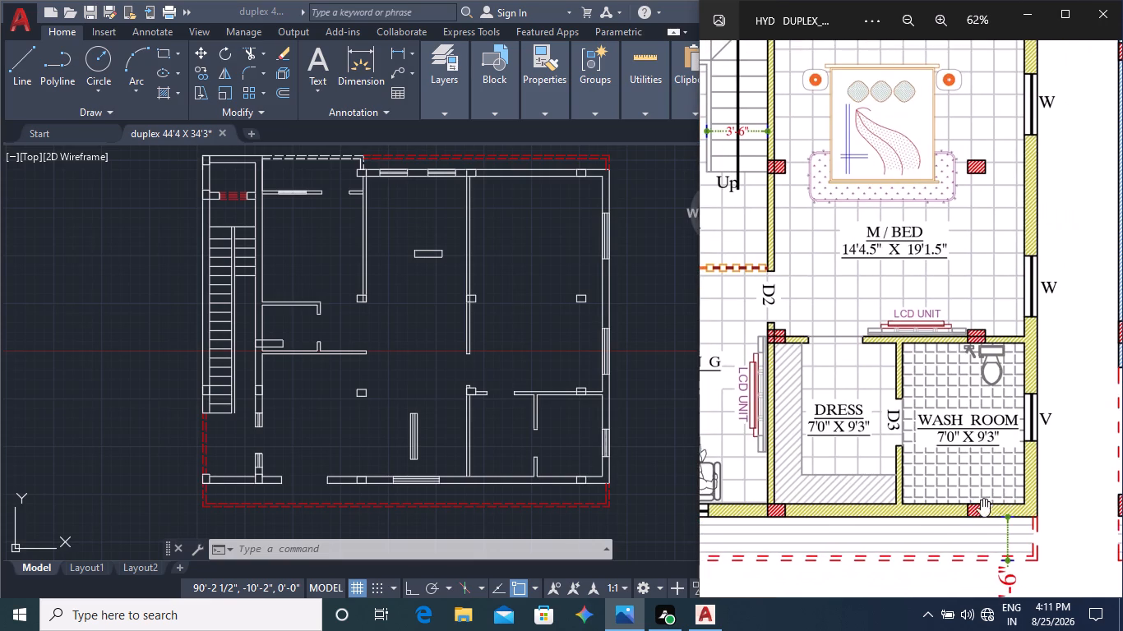
pyautogui.scroll(16, 994, 492)
pyautogui.scroll(-4, 1026, 497)
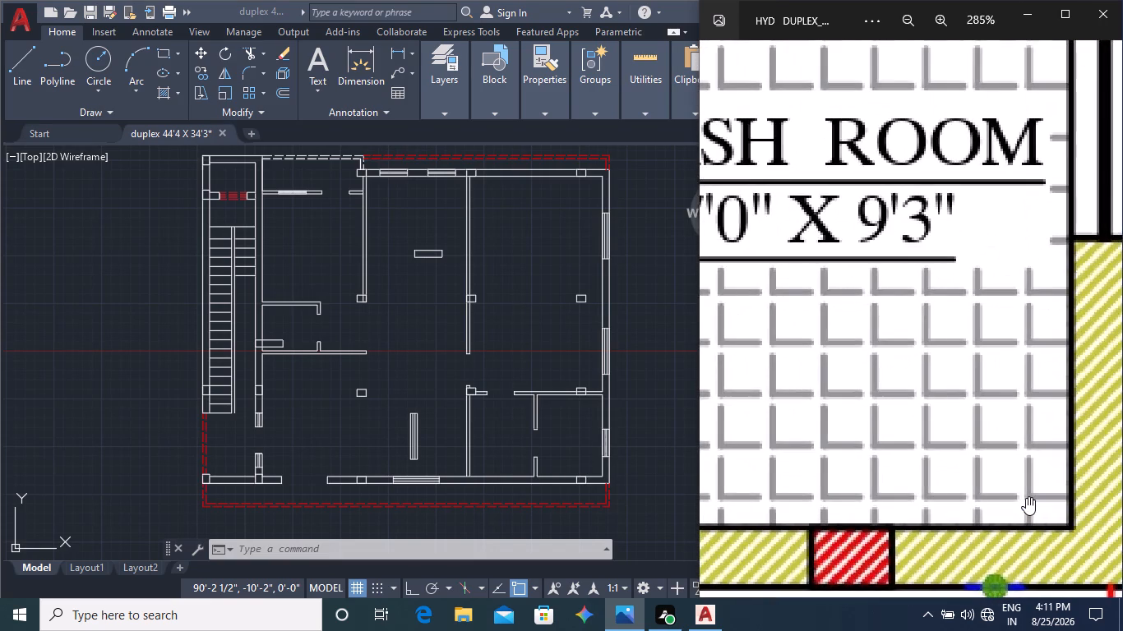
pyautogui.scroll(-9, 1026, 497)
pyautogui.moveTo(913, 488); pyautogui.dragTo(1013, 463, button='middle')
pyautogui.scroll(-1, 913, 488)
pyautogui.moveTo(900, 460); pyautogui.dragTo(977, 440, button='middle')
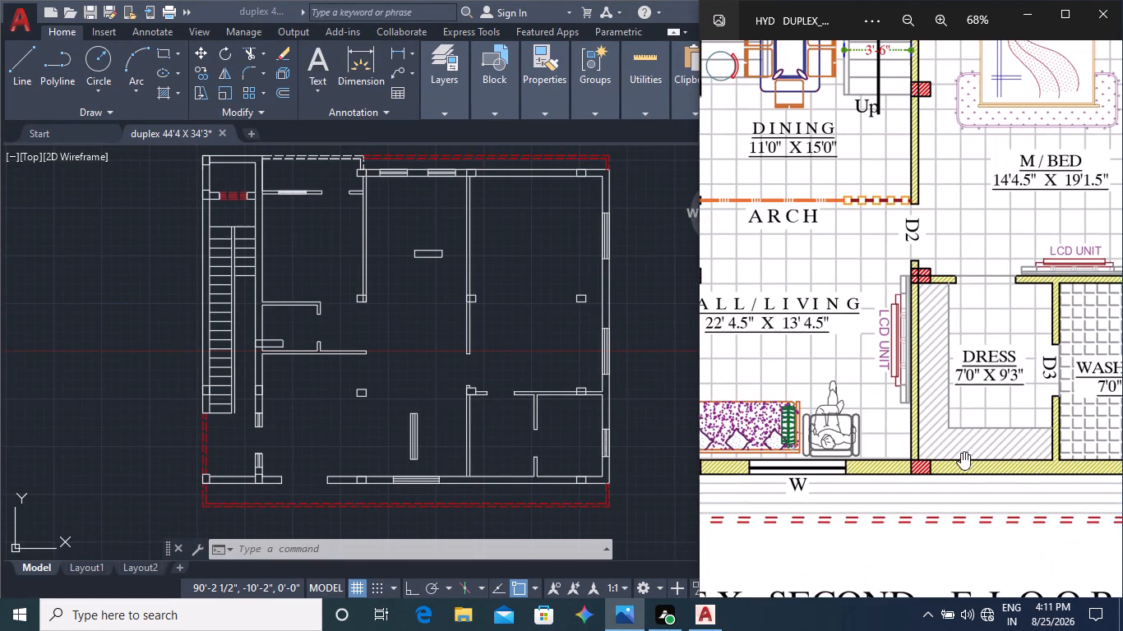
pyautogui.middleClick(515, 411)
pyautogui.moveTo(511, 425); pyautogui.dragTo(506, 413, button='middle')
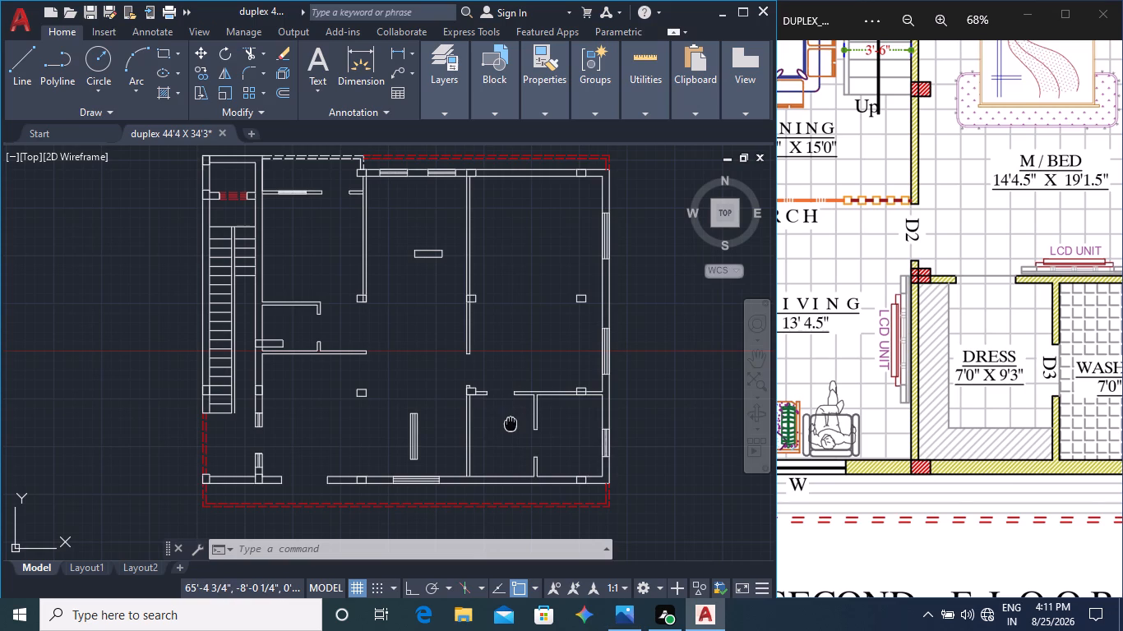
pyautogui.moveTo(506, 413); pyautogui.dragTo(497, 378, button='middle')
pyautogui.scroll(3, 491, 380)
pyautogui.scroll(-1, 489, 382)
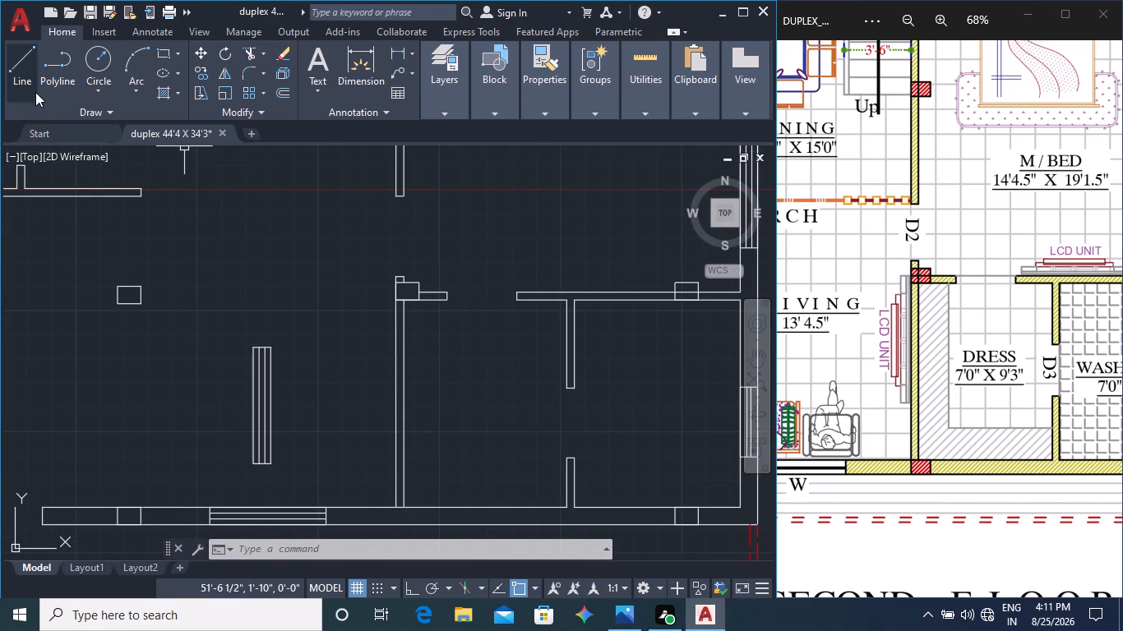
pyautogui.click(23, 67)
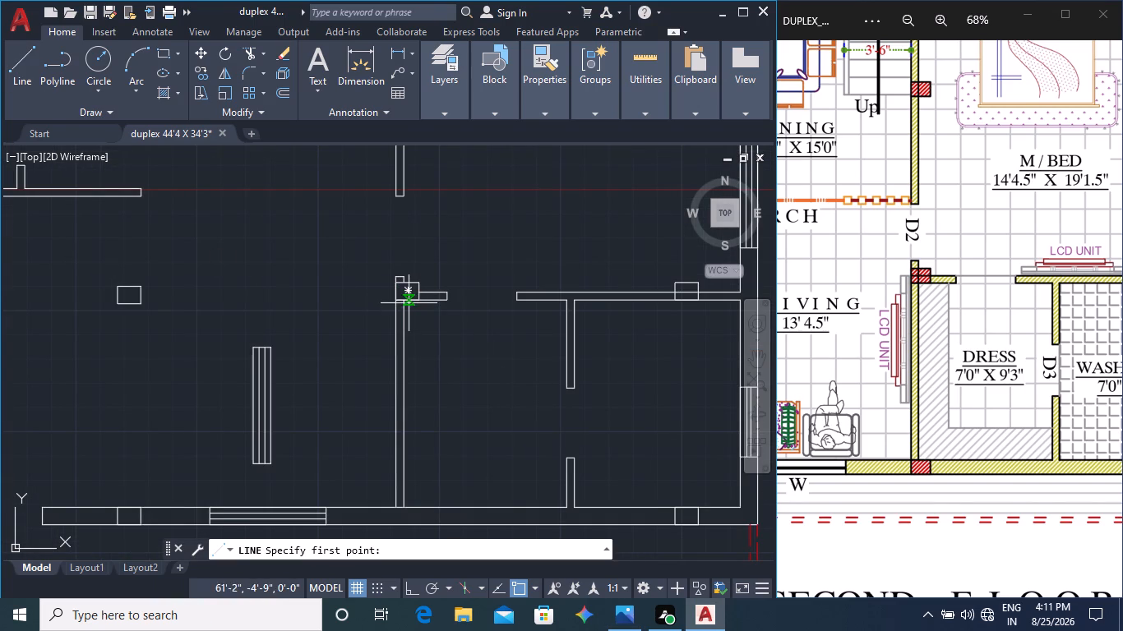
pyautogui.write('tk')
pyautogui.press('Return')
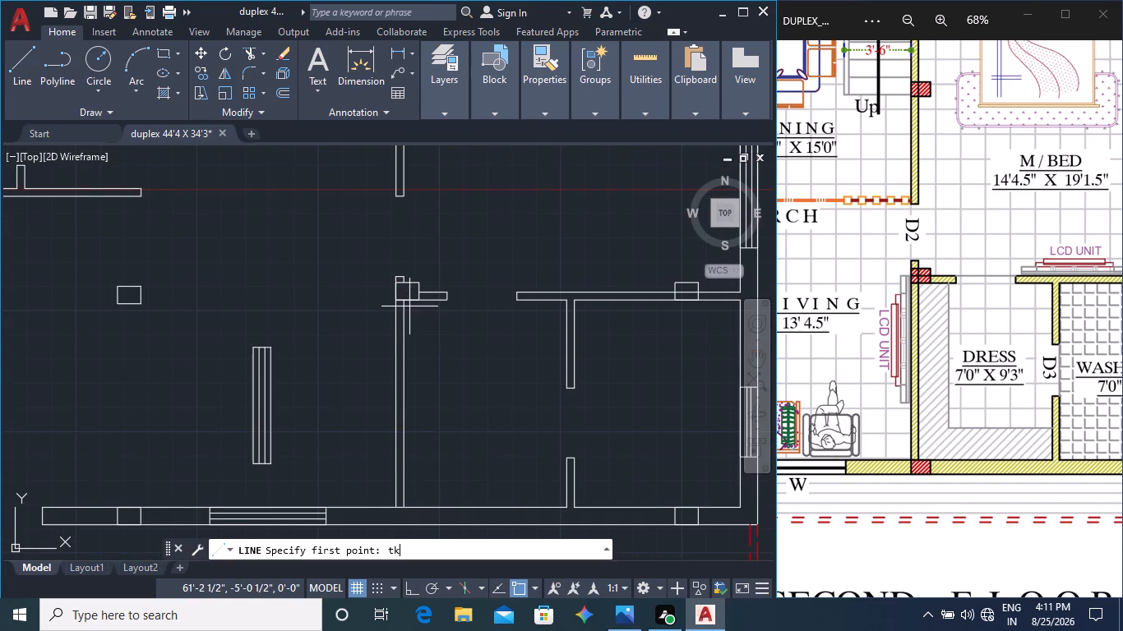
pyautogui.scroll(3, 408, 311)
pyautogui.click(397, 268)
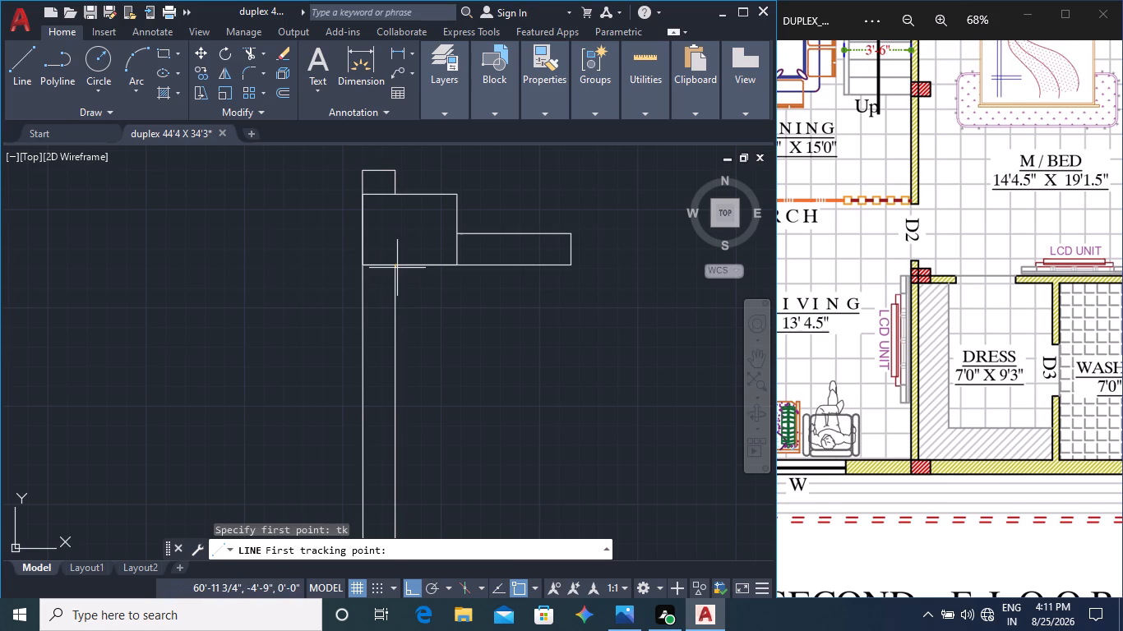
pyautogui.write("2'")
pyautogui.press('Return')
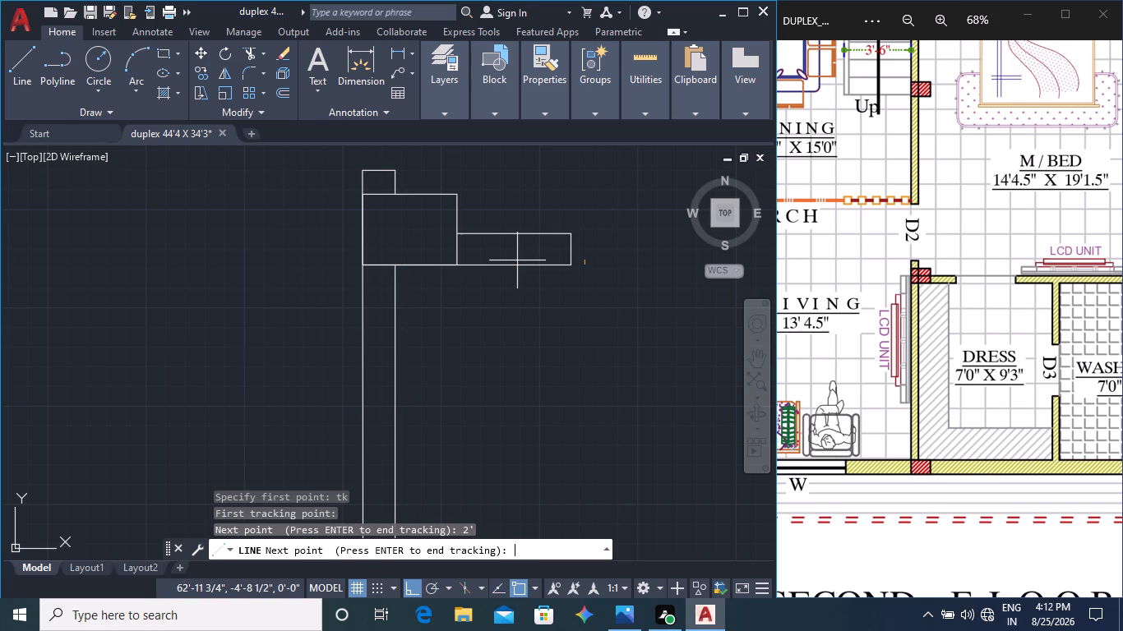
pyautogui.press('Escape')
# With Ortho on, draw a vertical wardrobe line in the dress room, tracked 1'5" from its left wall's inner face, down to the lower wall.
pyautogui.press('l')
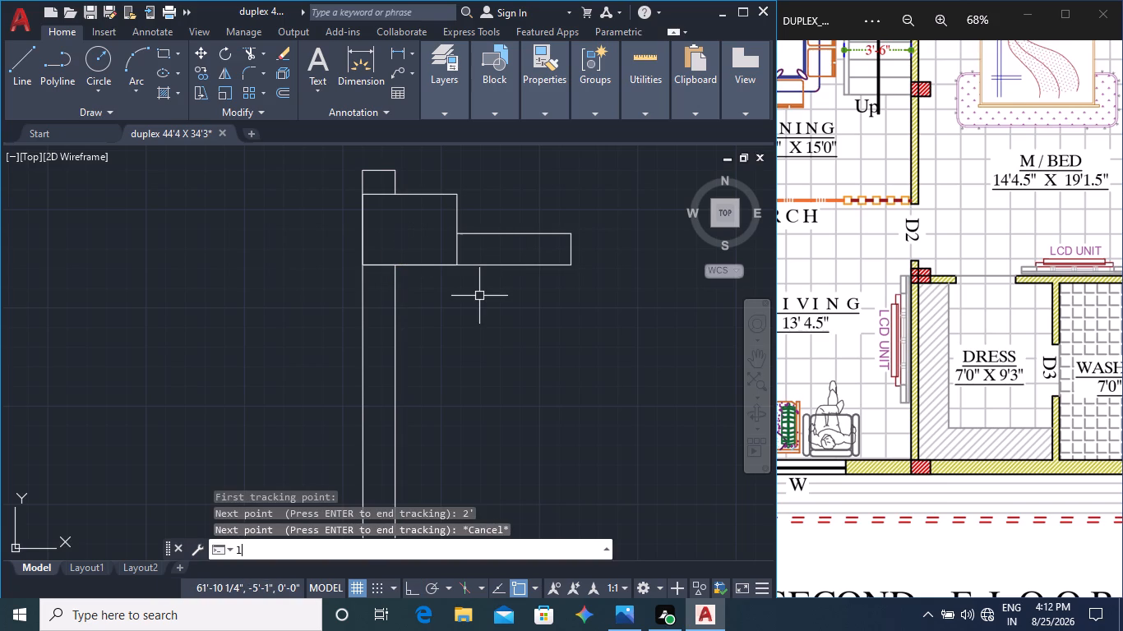
pyautogui.press('Return')
pyautogui.write('tk')
pyautogui.press('Return')
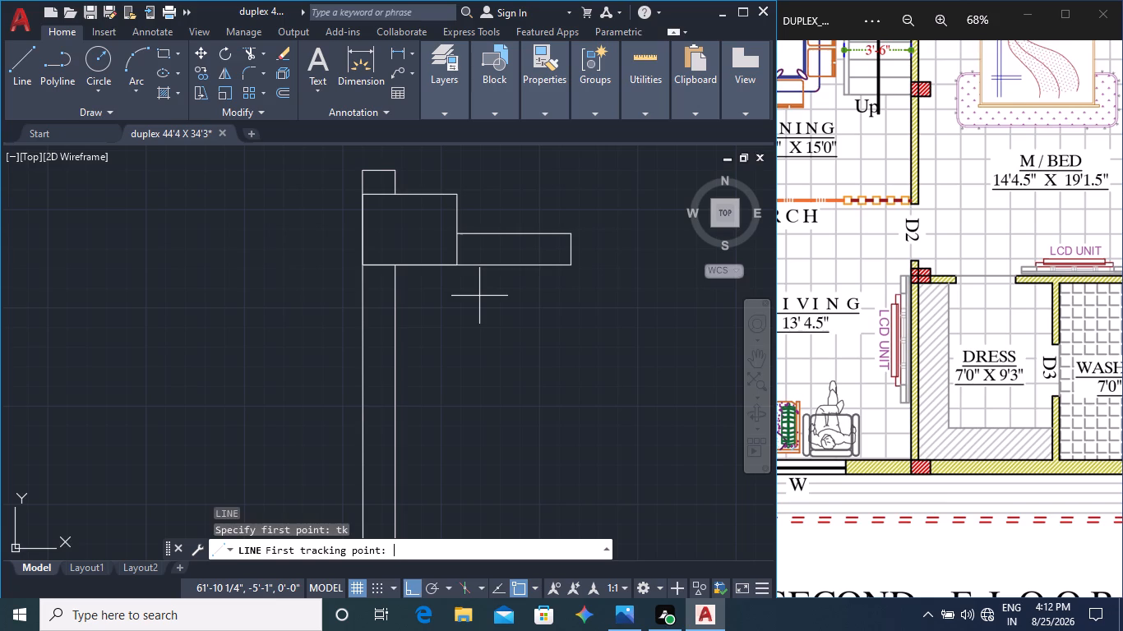
pyautogui.click(399, 263)
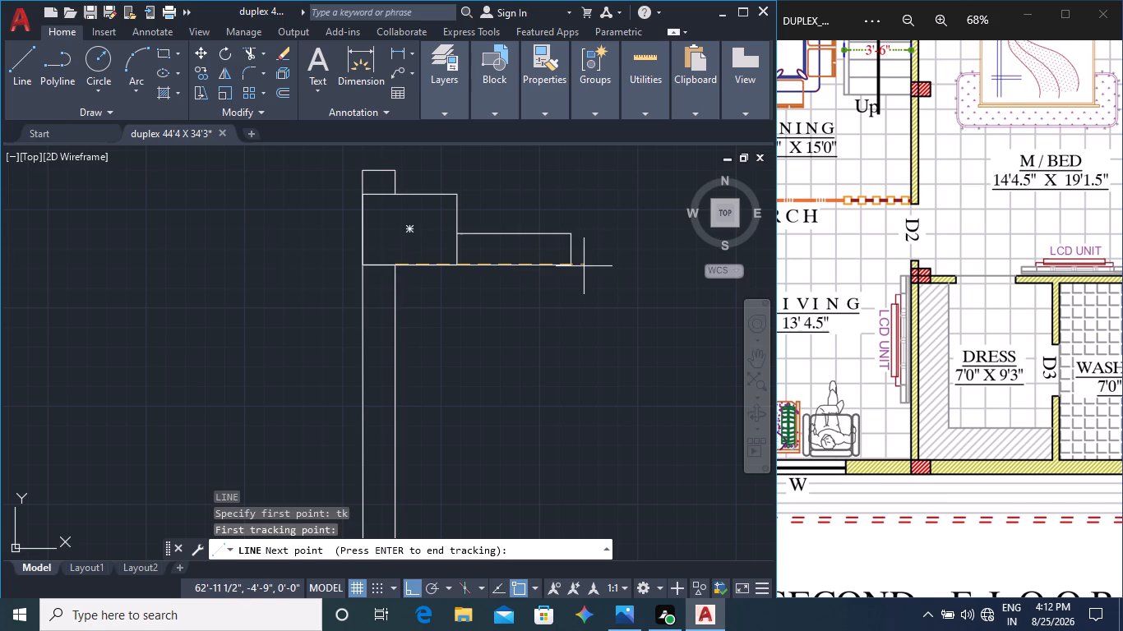
pyautogui.write("1'")
pyautogui.write('5"')
pyautogui.press('Return')
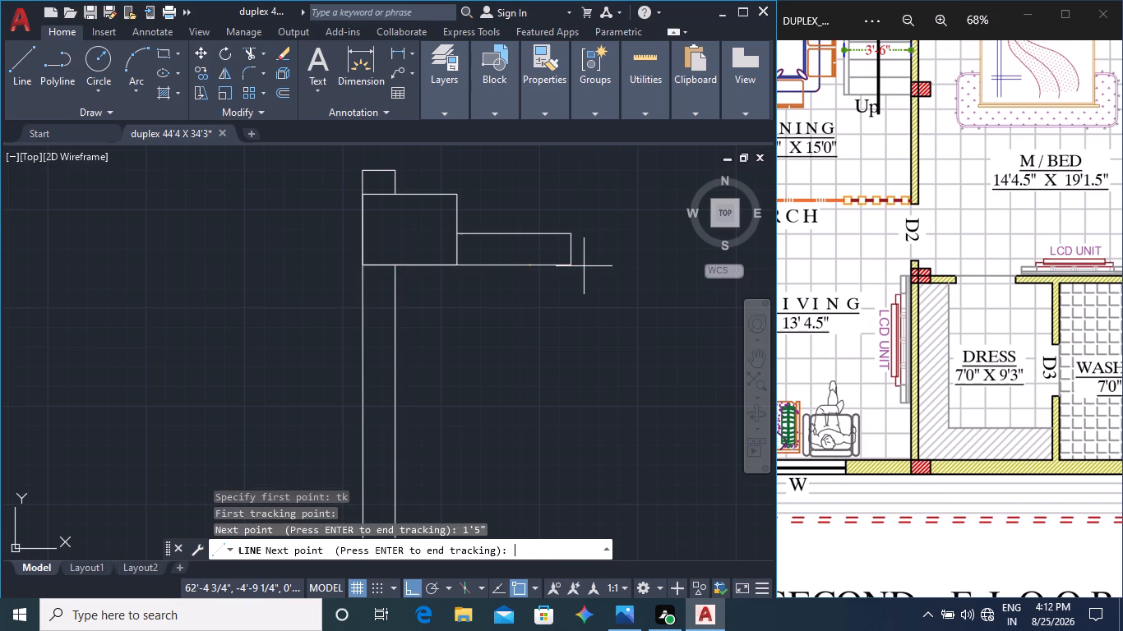
pyautogui.press('Return')
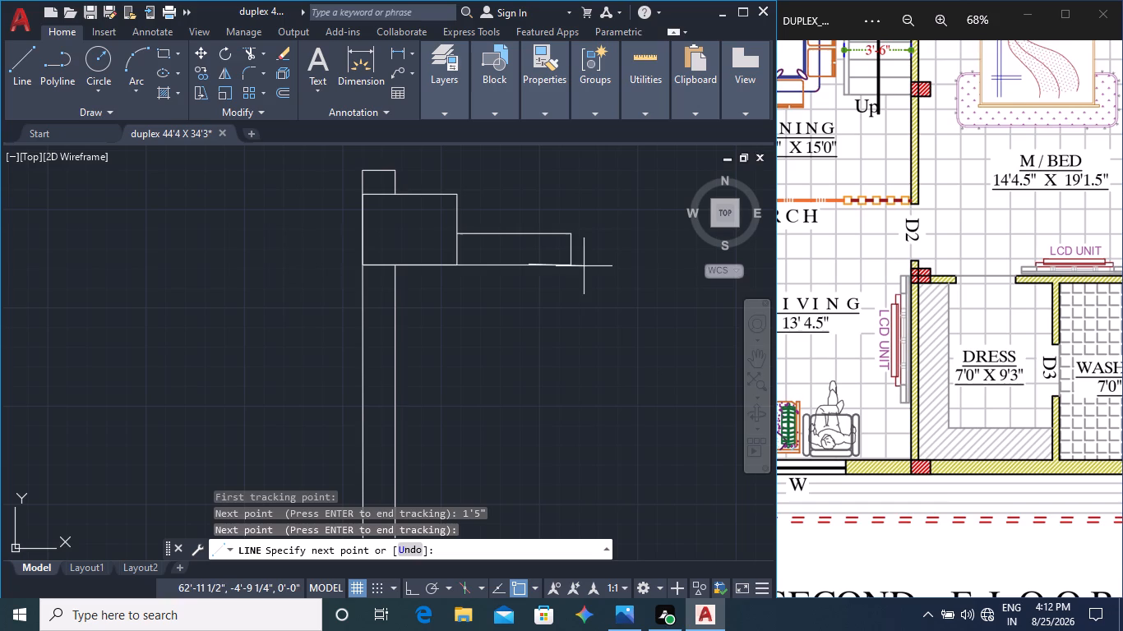
pyautogui.moveTo(543, 476); pyautogui.dragTo(543, 324, button='middle')
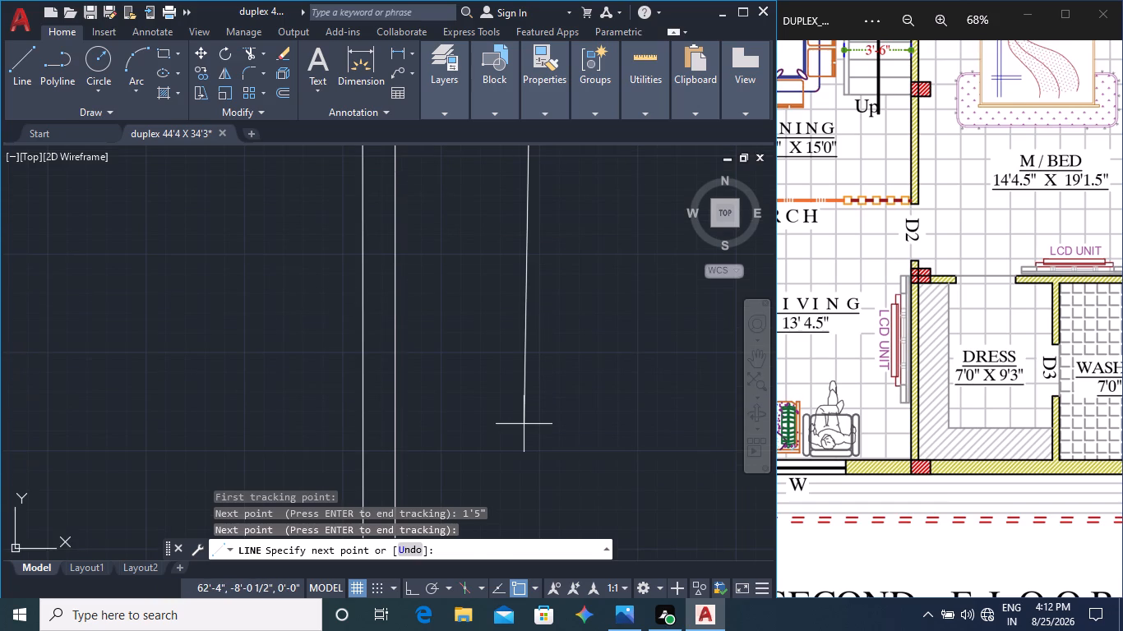
pyautogui.press('F8')
pyautogui.moveTo(558, 442); pyautogui.dragTo(534, 319, button='middle')
pyautogui.scroll(-4, 534, 319)
pyautogui.scroll(3, 535, 411)
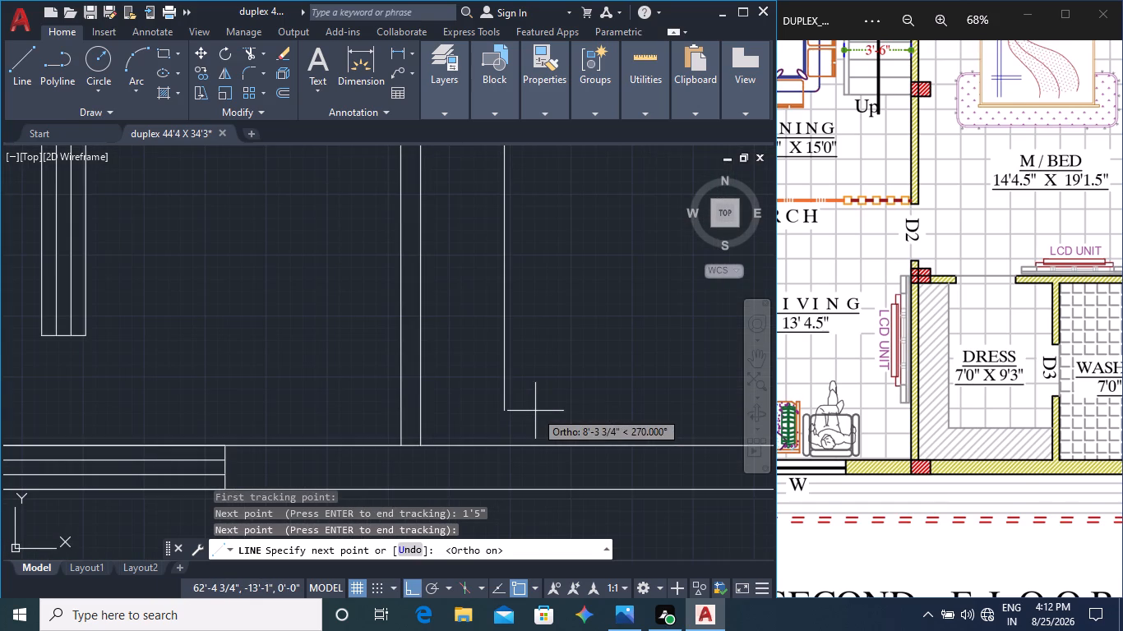
pyautogui.click(509, 447)
pyautogui.press('Escape')
# Examine the new vertical wardrobe line along the dress room's left wall.
pyautogui.moveTo(544, 367); pyautogui.dragTo(537, 397, button='middle')
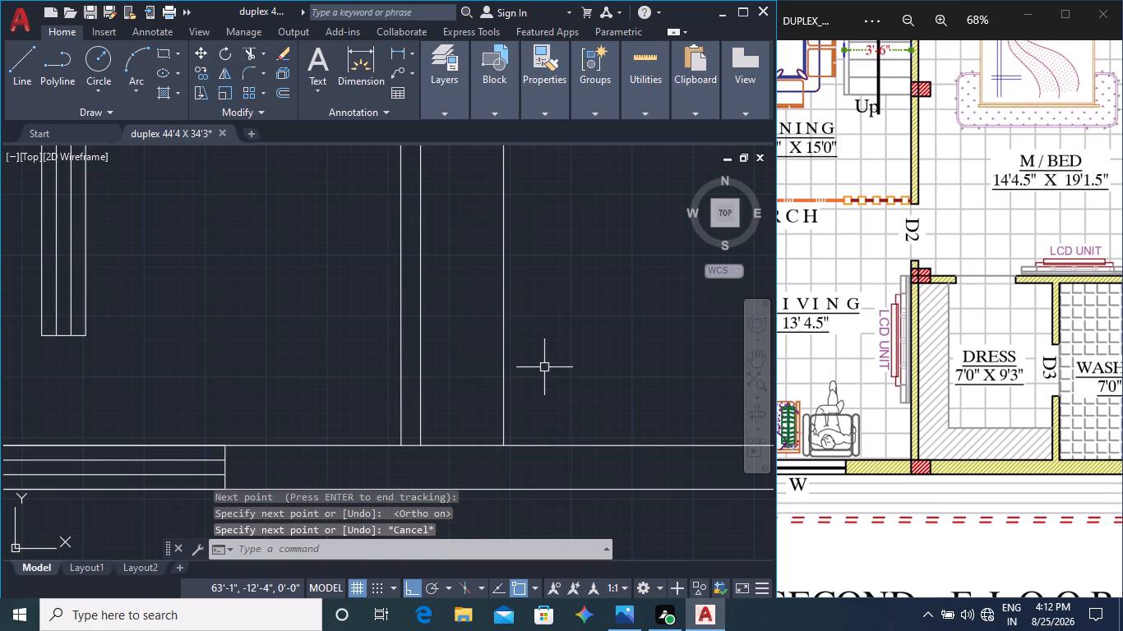
pyautogui.moveTo(537, 397); pyautogui.dragTo(507, 470, button='middle')
pyautogui.scroll(-3, 506, 467)
pyautogui.scroll(2, 506, 466)
pyautogui.moveTo(508, 469); pyautogui.dragTo(504, 423, button='middle')
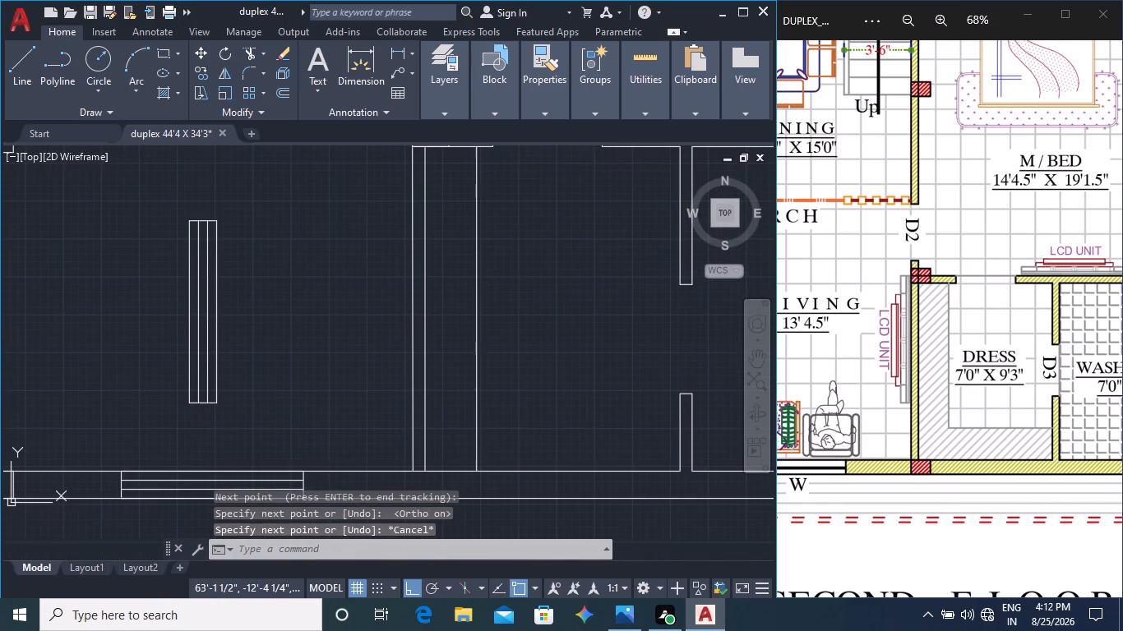
pyautogui.scroll(2, 487, 449)
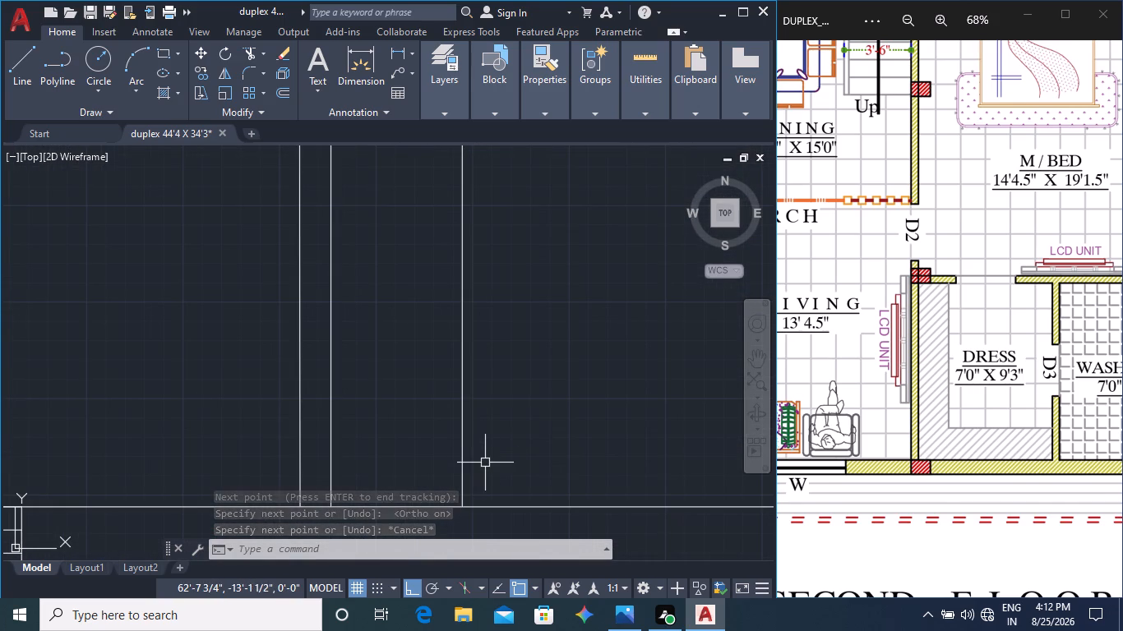
pyautogui.moveTo(500, 357); pyautogui.dragTo(473, 569, button='middle')
pyautogui.moveTo(465, 329); pyautogui.dragTo(482, 571, button='middle')
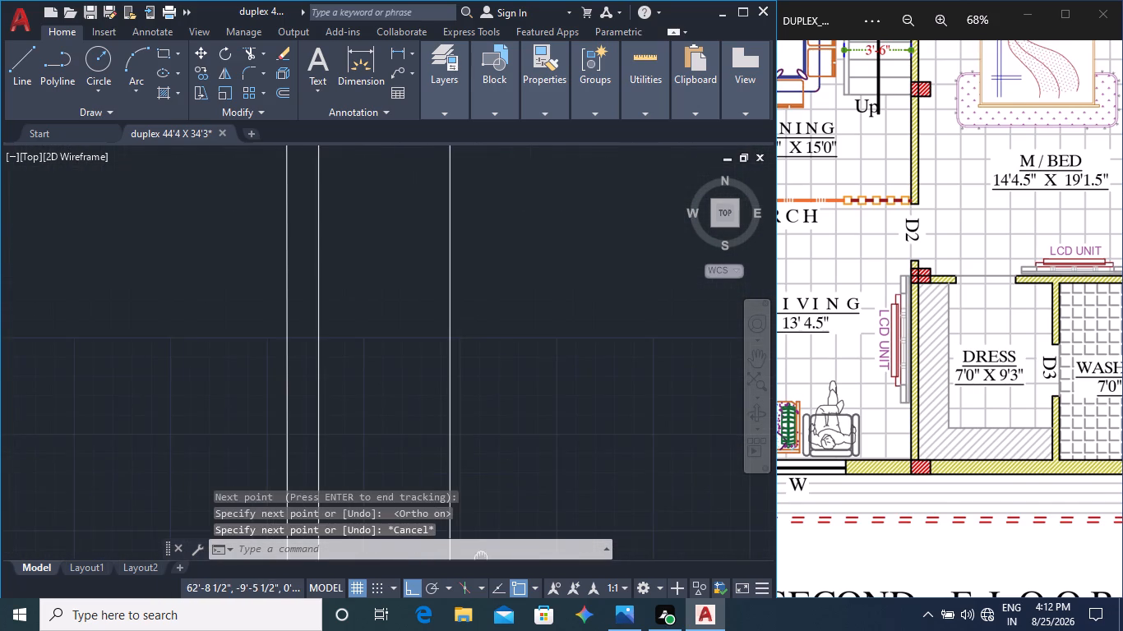
pyautogui.moveTo(482, 571); pyautogui.dragTo(483, 582, button='middle')
pyautogui.moveTo(493, 343); pyautogui.dragTo(506, 456, button='middle')
pyautogui.scroll(3, 488, 326)
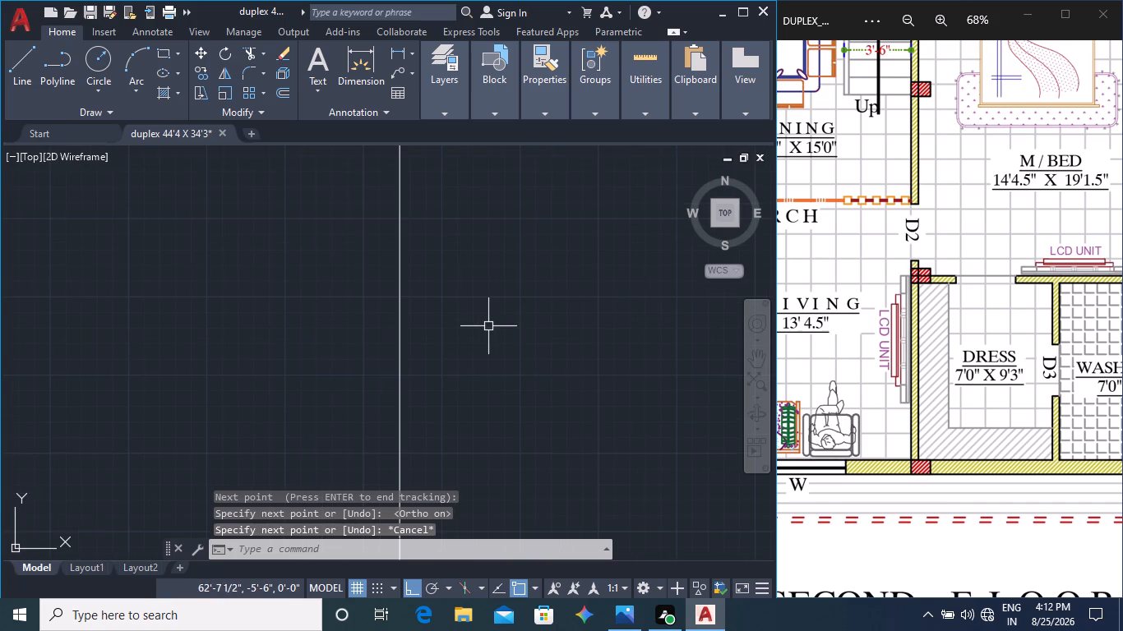
pyautogui.scroll(-5, 488, 326)
# Draw a horizontal wardrobe line, tracked 1'5" above the dress room's lower wall, from the left wall to the wash room partition.
pyautogui.moveTo(528, 437); pyautogui.dragTo(536, 118, button='middle')
pyautogui.moveTo(534, 337); pyautogui.dragTo(529, 202, button='middle')
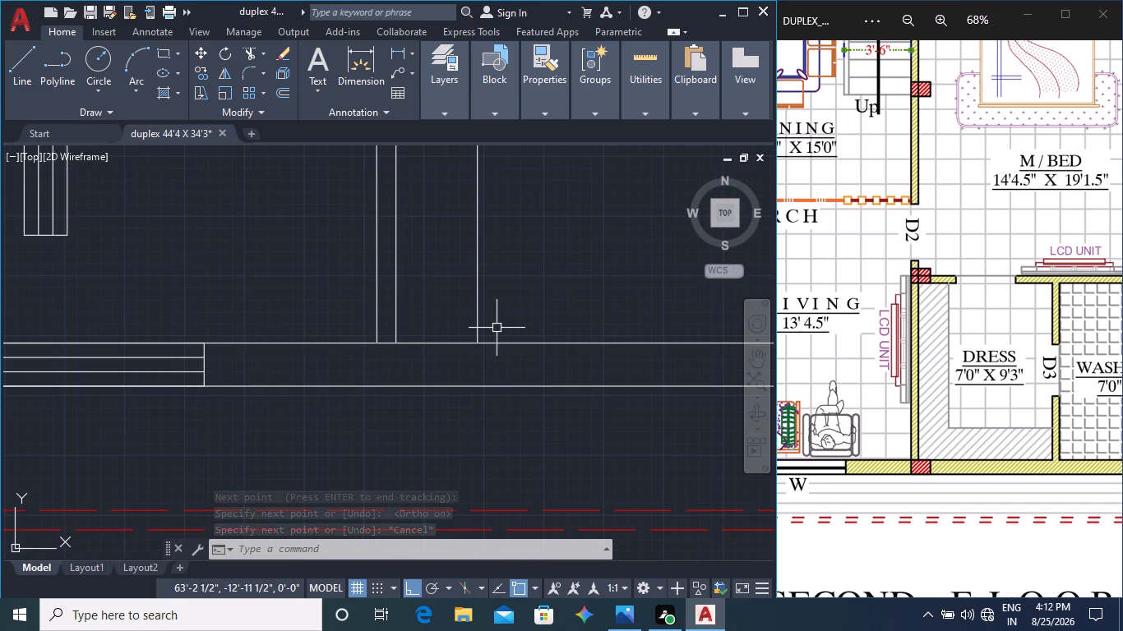
pyautogui.click(12, 62)
pyautogui.write('tk')
pyautogui.press('Return')
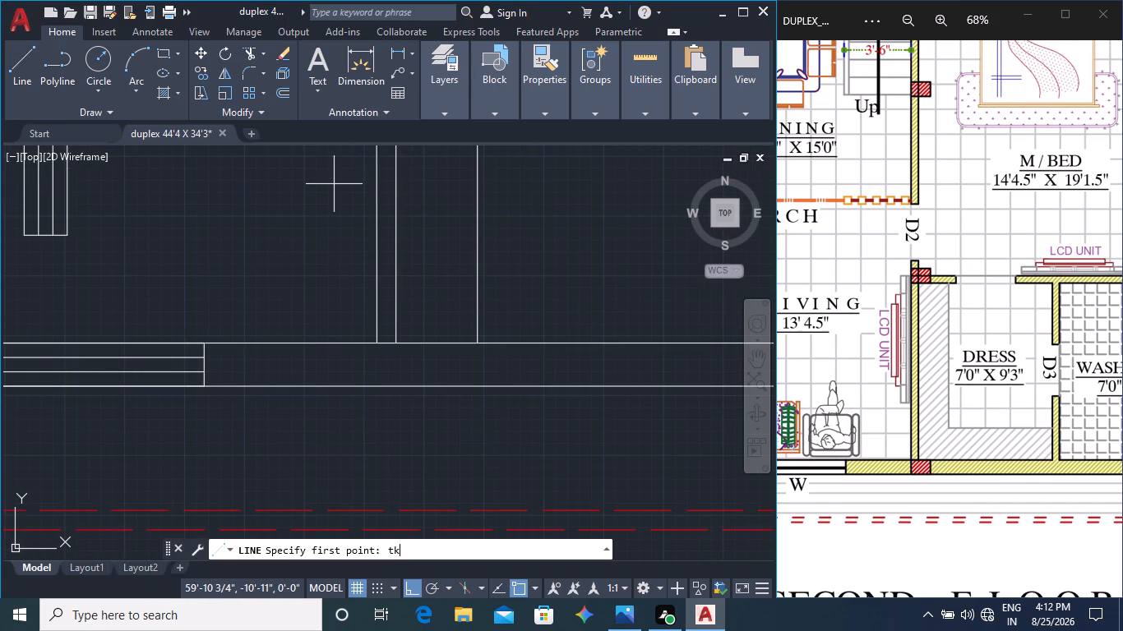
pyautogui.click(395, 343)
pyautogui.write("1'")
pyautogui.write('5"')
pyautogui.press('Return')
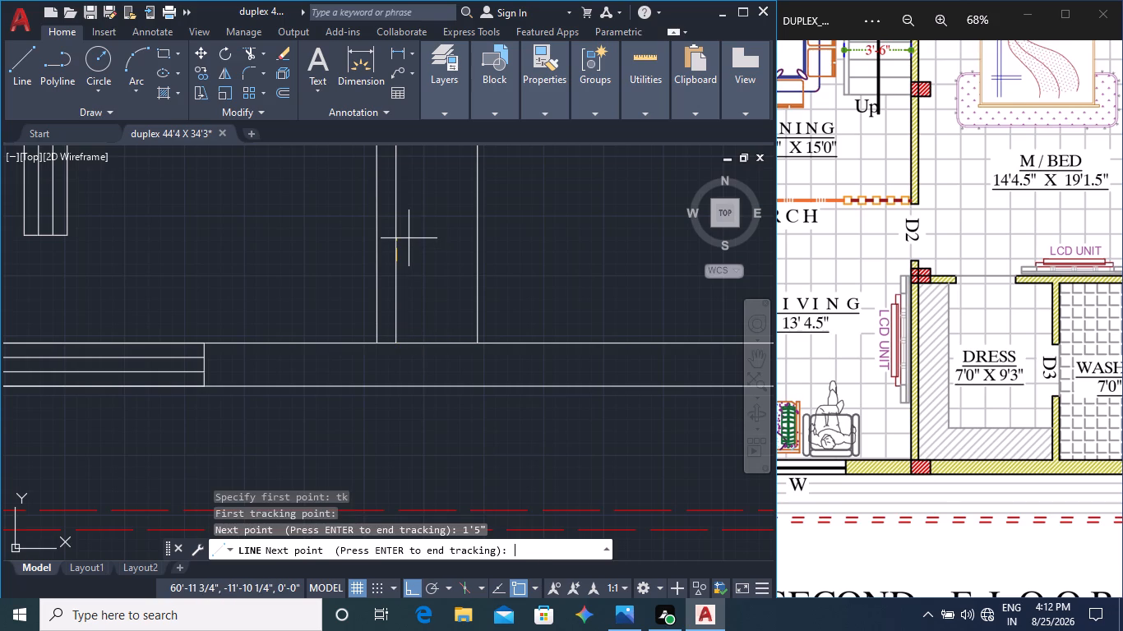
pyautogui.press('Return')
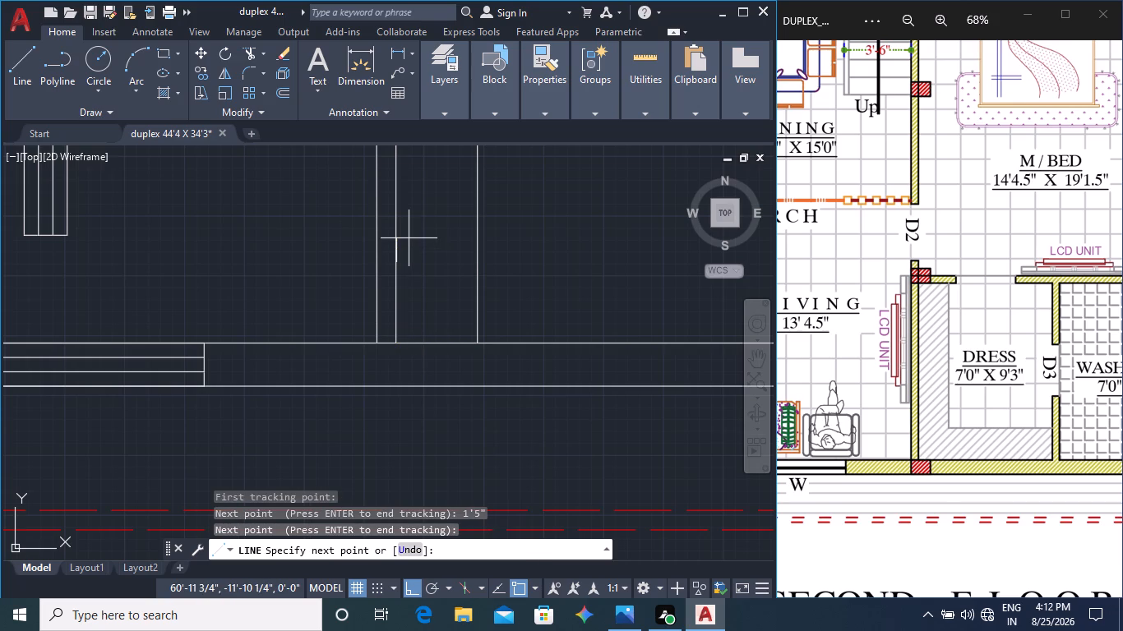
pyautogui.moveTo(566, 260); pyautogui.dragTo(261, 260, button='middle')
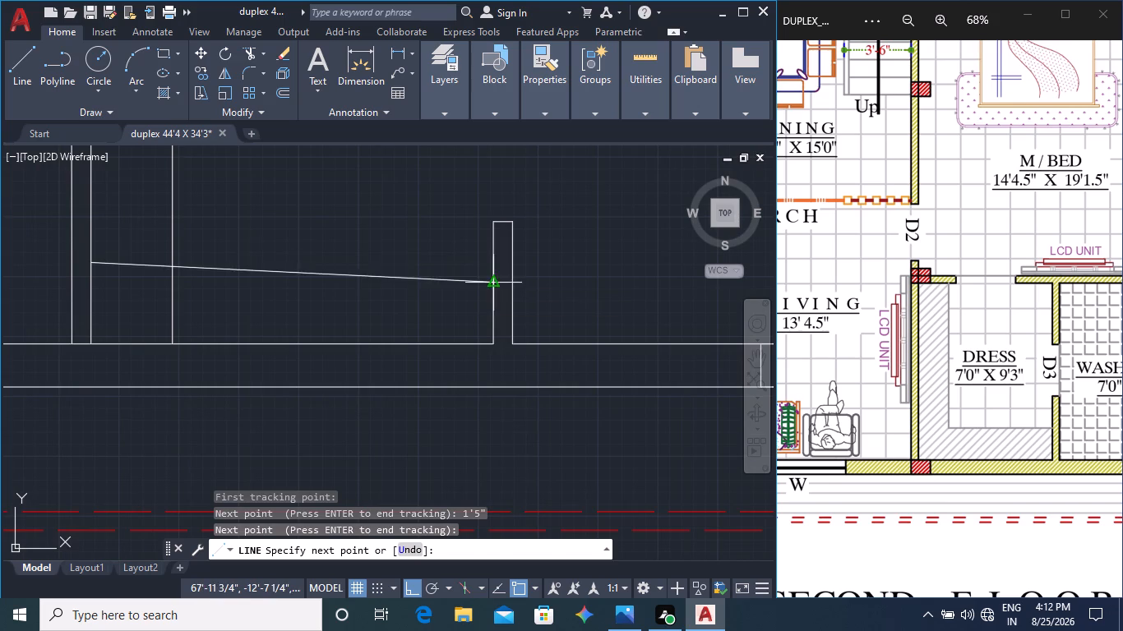
pyautogui.click(497, 265)
pyautogui.press('Escape')
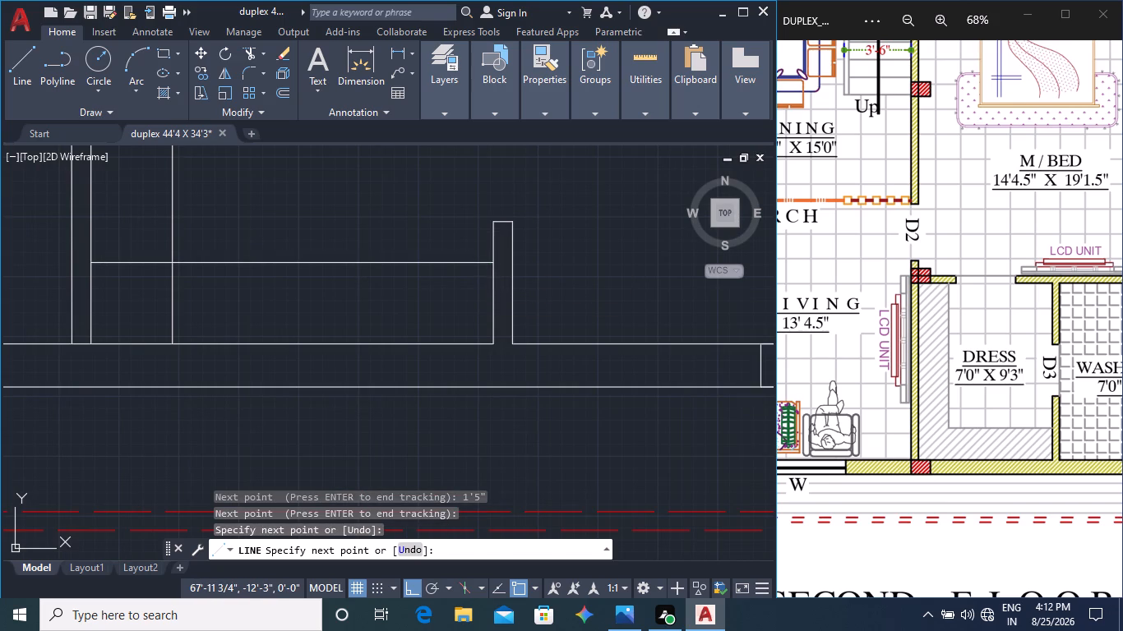
pyautogui.press('r')
pyautogui.press('Escape')
pyautogui.press('Escape')
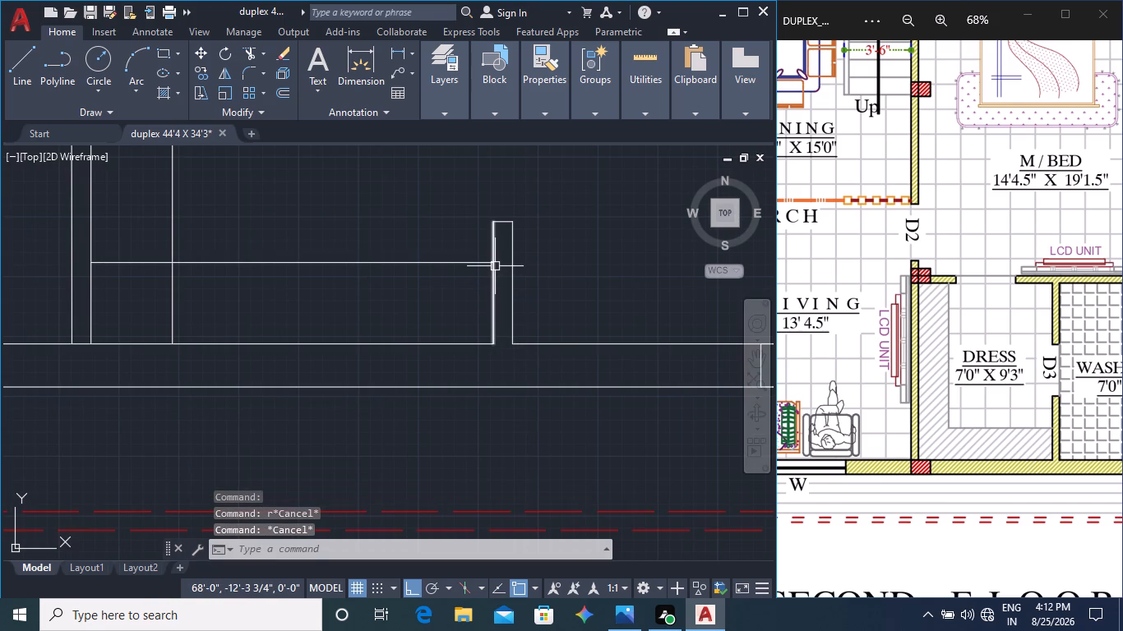
# Trim the overlapping ends of the two wardrobe lines at their lower-left crossing in the dress room to form a clean L-shaped corner.
pyautogui.write('tr')
pyautogui.press('Return')
pyautogui.click(267, 316)
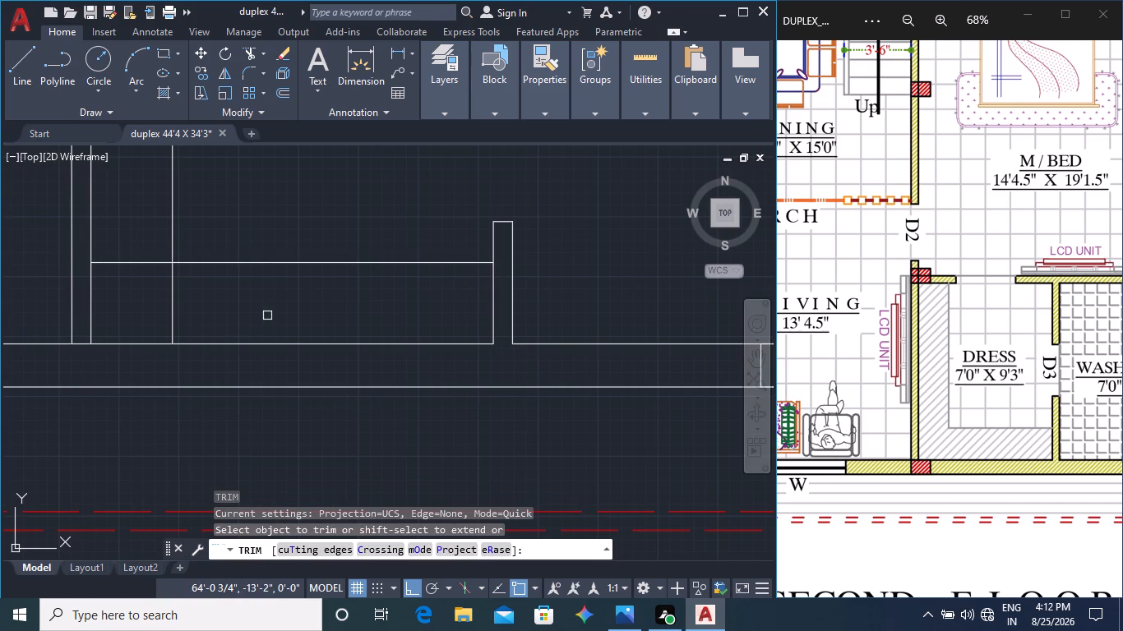
pyautogui.click(113, 250)
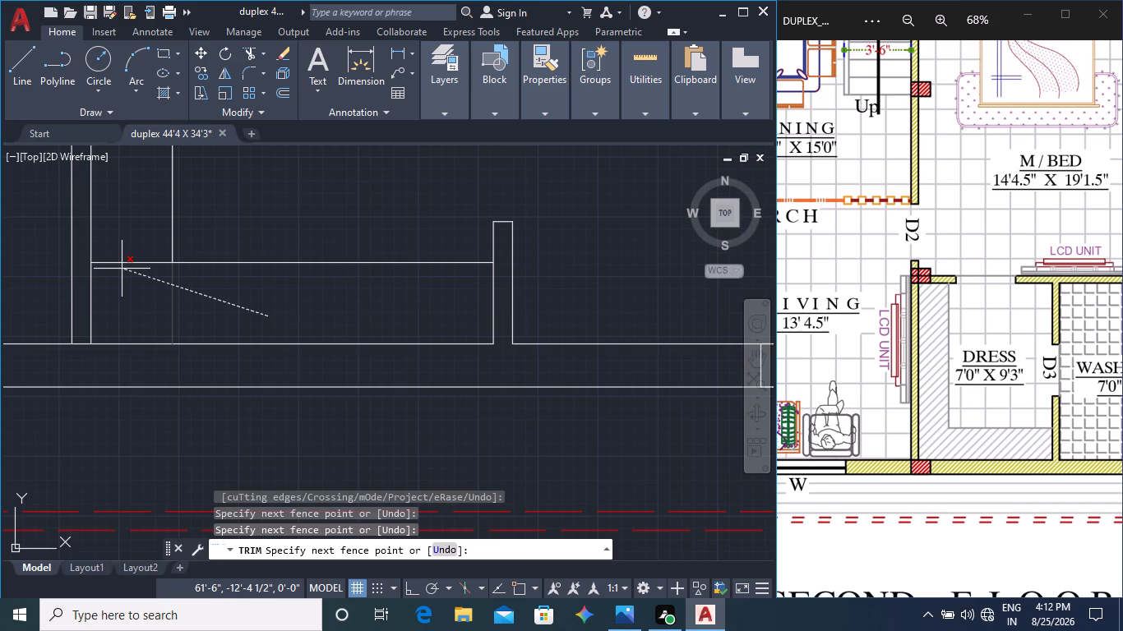
pyautogui.press('Escape')
pyautogui.press('Escape')
pyautogui.moveTo(253, 316); pyautogui.dragTo(270, 353, button='middle')
pyautogui.scroll(-1, 297, 349)
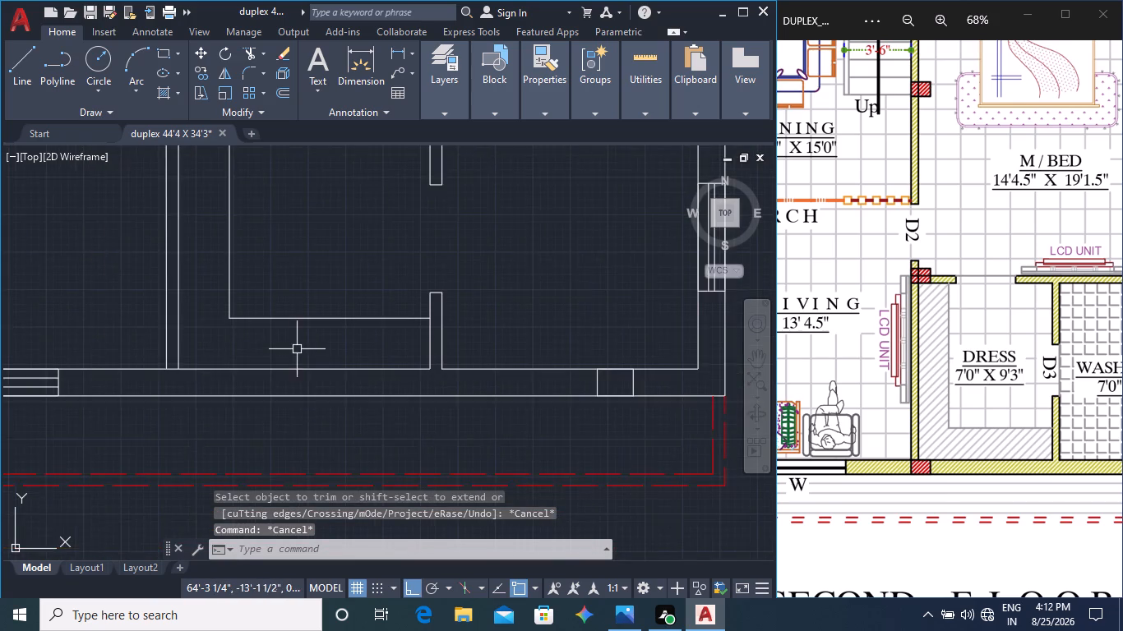
# Examine the reference plan around door D3 between the dress and wash room and compare it with the drawn opening.
pyautogui.moveTo(297, 348); pyautogui.dragTo(331, 427, button='middle')
pyautogui.moveTo(335, 413); pyautogui.dragTo(338, 437, button='middle')
pyautogui.middleClick(910, 359)
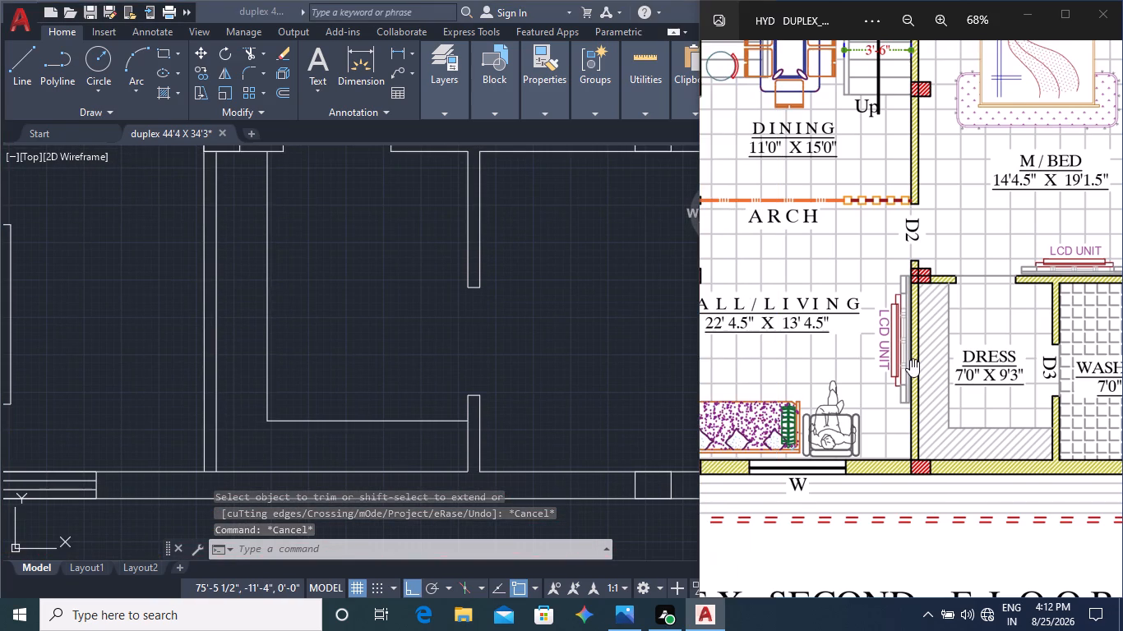
pyautogui.moveTo(954, 368); pyautogui.dragTo(813, 423, button='middle')
pyautogui.moveTo(945, 409); pyautogui.dragTo(832, 416, button='middle')
pyautogui.moveTo(920, 410); pyautogui.dragTo(890, 418, button='middle')
pyautogui.moveTo(861, 437); pyautogui.dragTo(885, 391, button='middle')
pyautogui.middleClick(885, 391)
pyautogui.scroll(7, 901, 334)
pyautogui.scroll(-2, 532, 398)
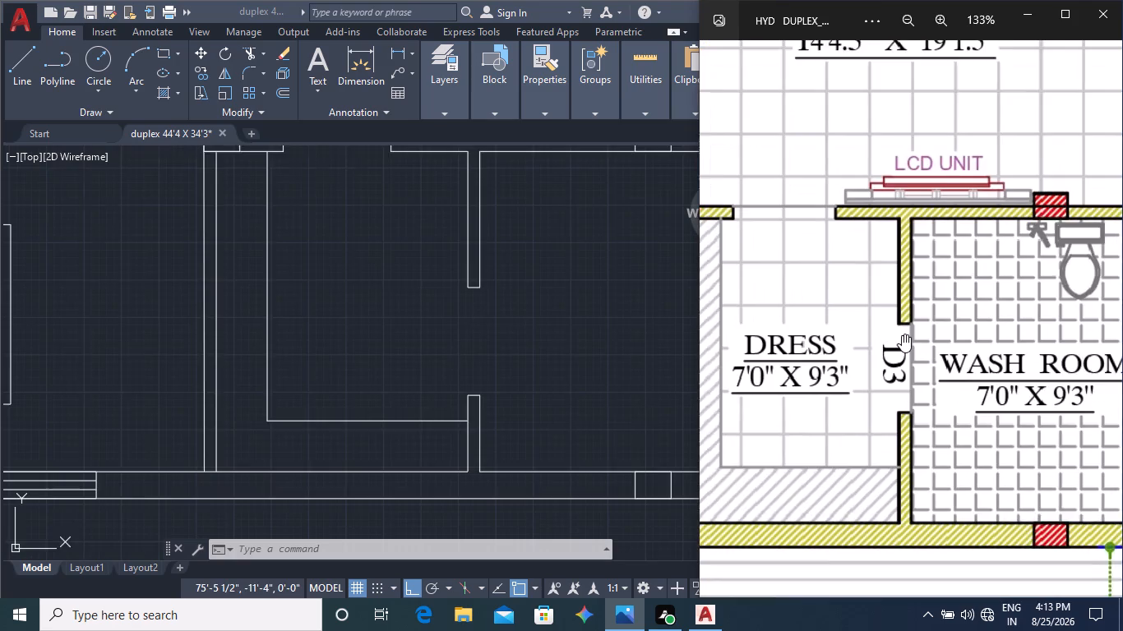
pyautogui.scroll(-1, 902, 334)
pyautogui.scroll(3, 541, 388)
pyautogui.moveTo(530, 398); pyautogui.dragTo(531, 359, button='middle')
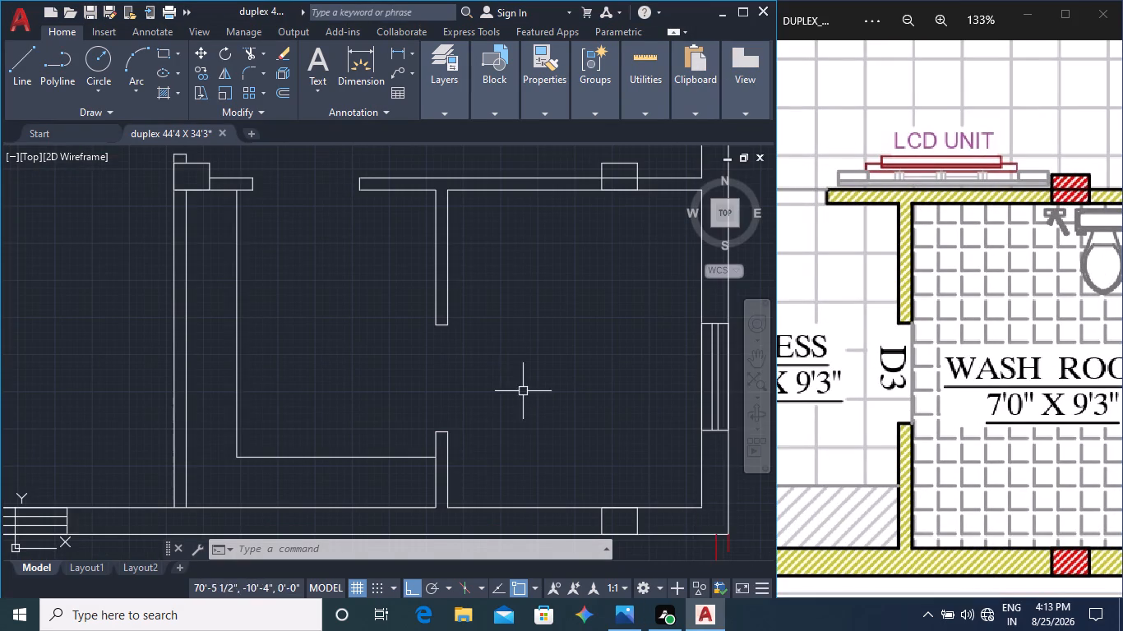
pyautogui.moveTo(523, 393); pyautogui.dragTo(525, 302, button='middle')
# Load the ACAD_ISO03W100 (ISO dash space) linetype into the drawing.
pyautogui.click(27, 75)
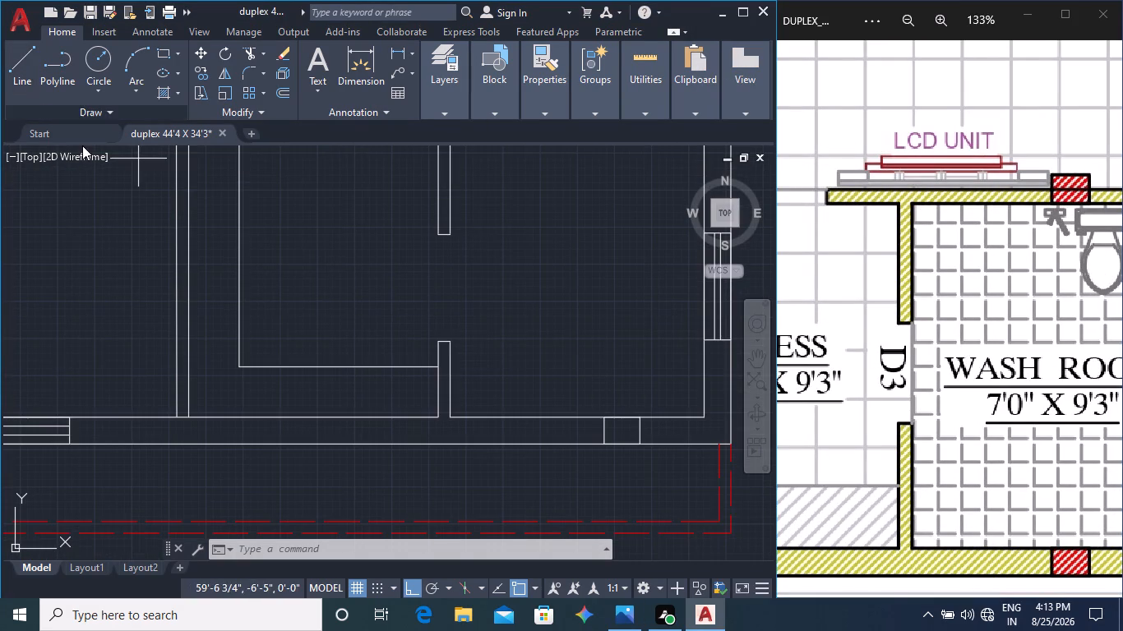
pyautogui.scroll(2, 460, 245)
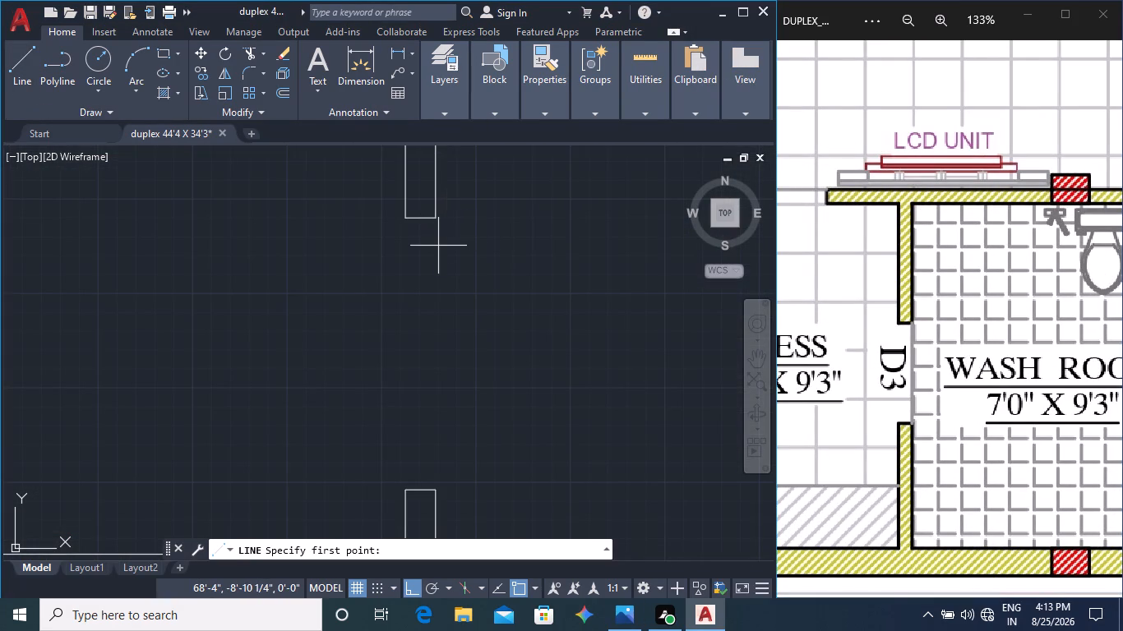
pyautogui.click(541, 99)
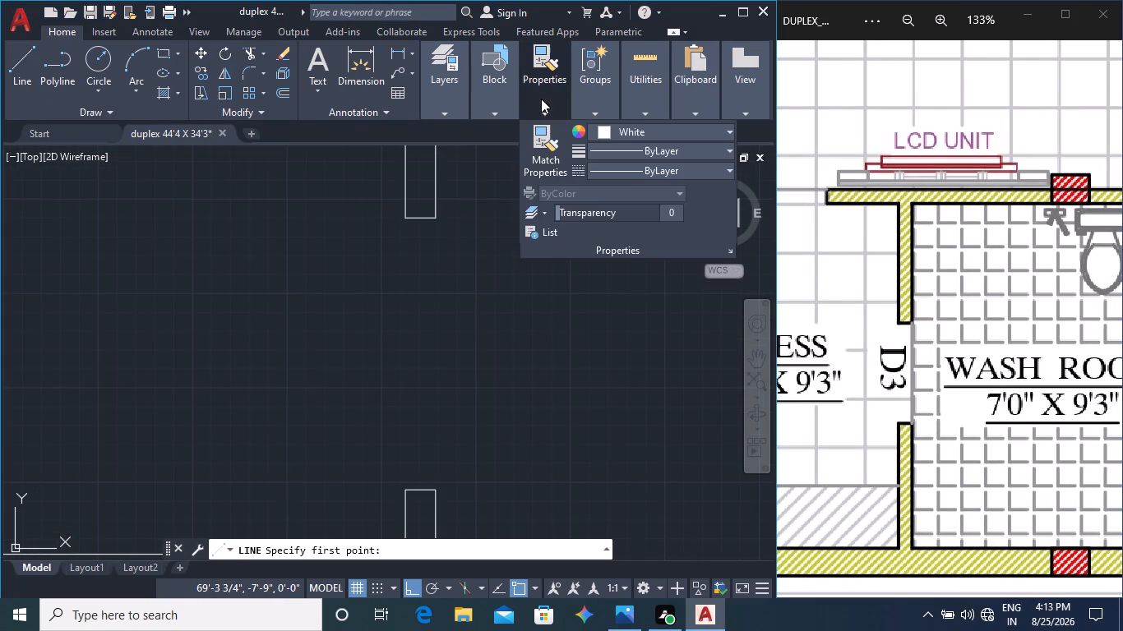
pyautogui.click(610, 164)
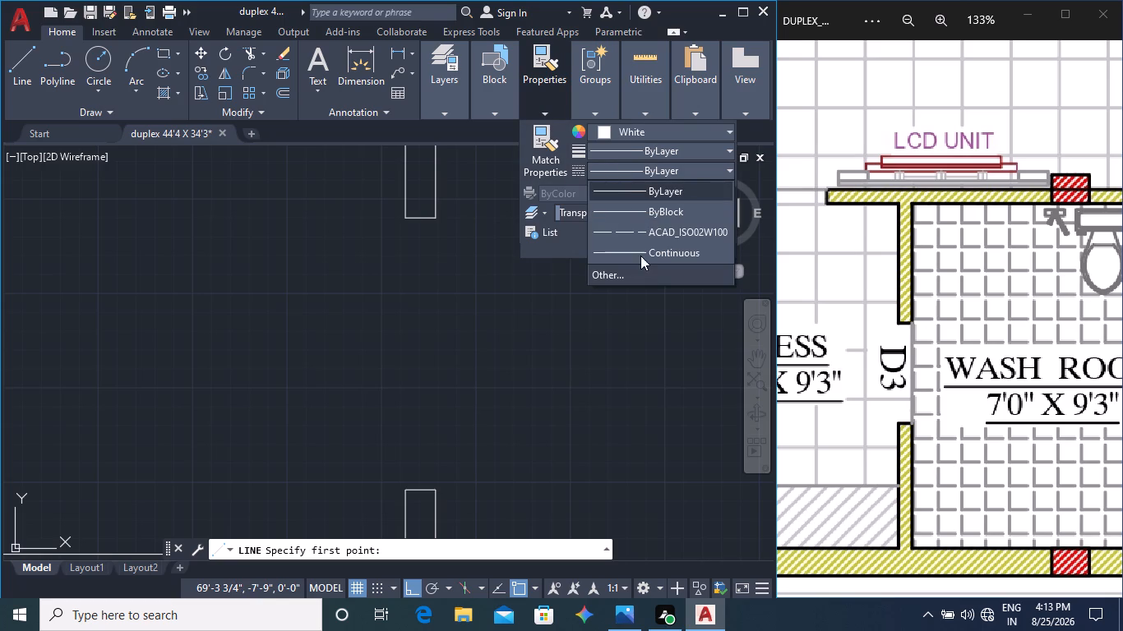
pyautogui.click(635, 269)
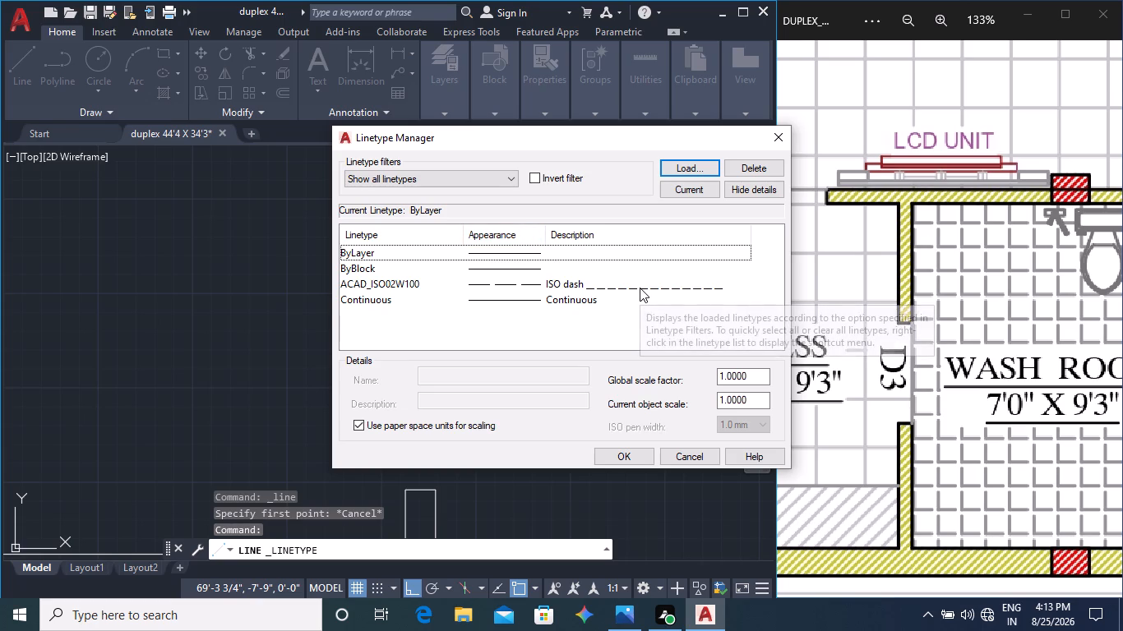
pyautogui.click(690, 167)
pyautogui.scroll(-1, 596, 310)
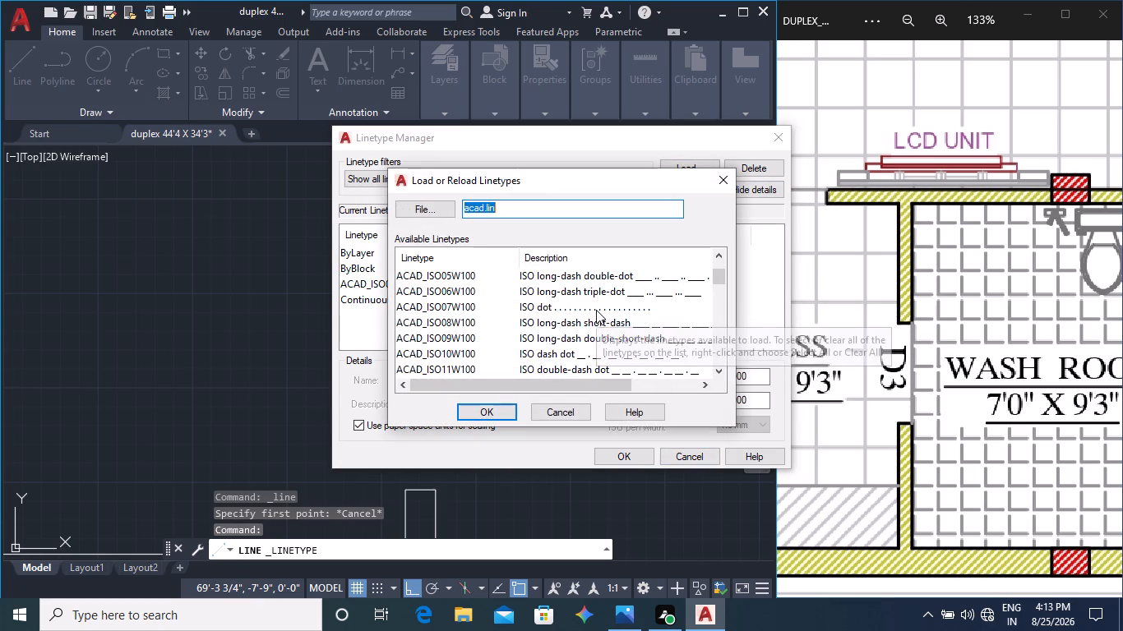
pyautogui.scroll(-9, 599, 325)
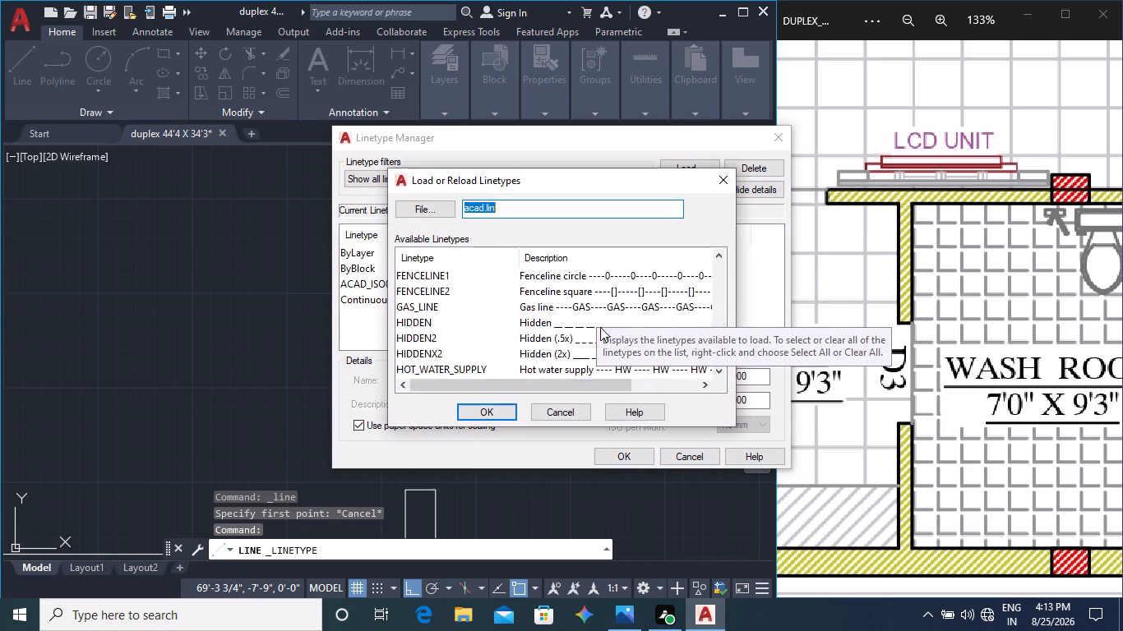
pyautogui.scroll(-10, 600, 327)
pyautogui.scroll(7, 600, 326)
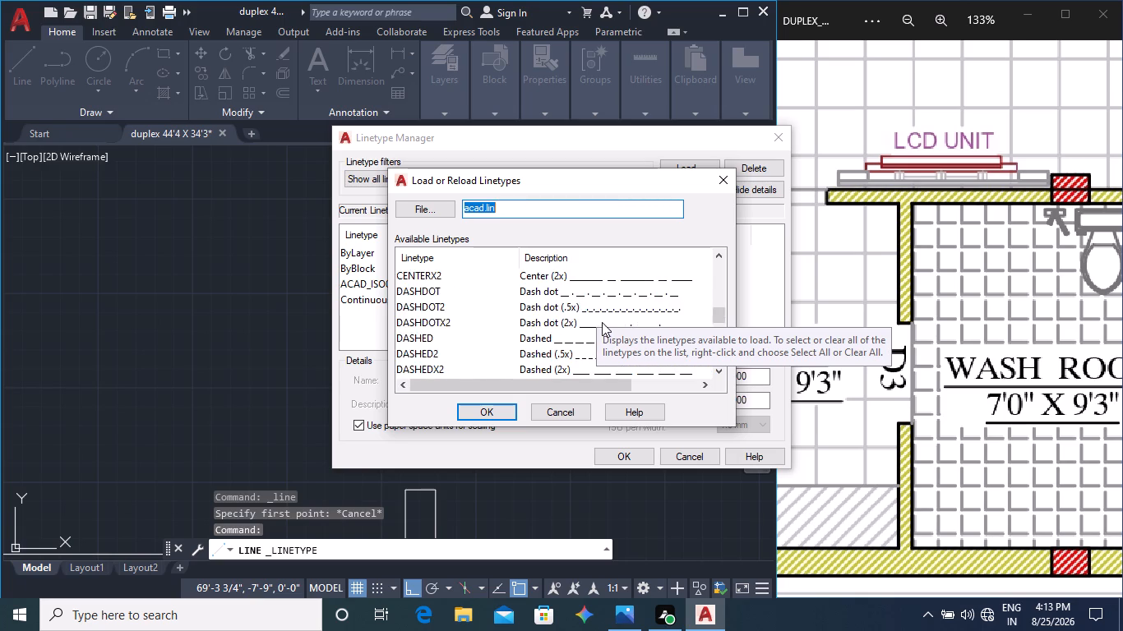
pyautogui.scroll(13, 602, 322)
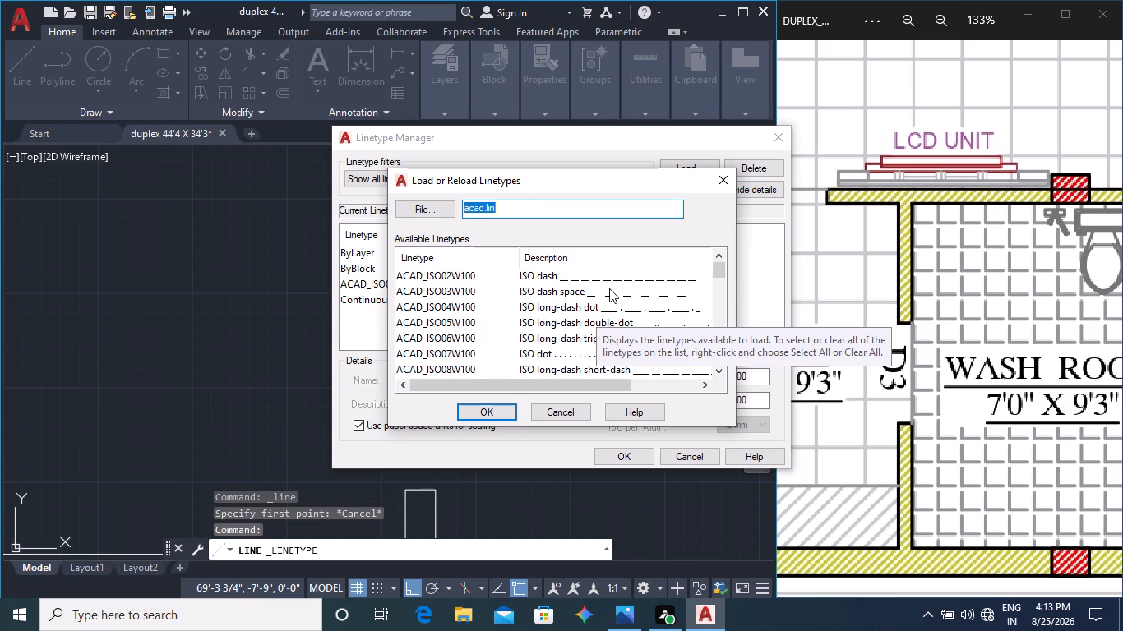
pyautogui.click(610, 291)
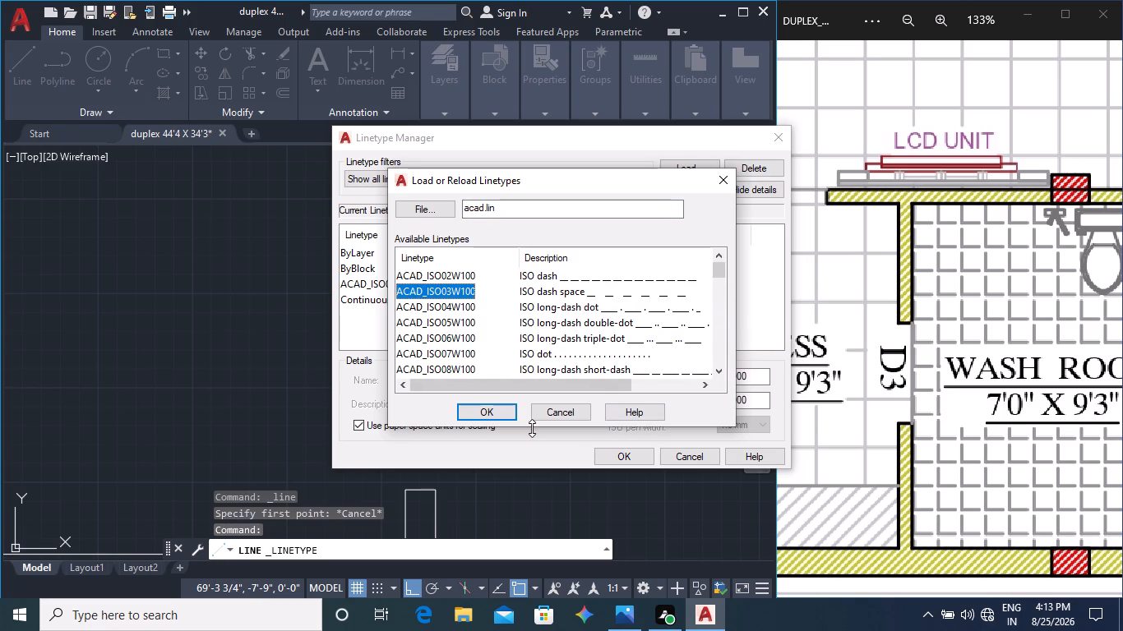
pyautogui.click(497, 414)
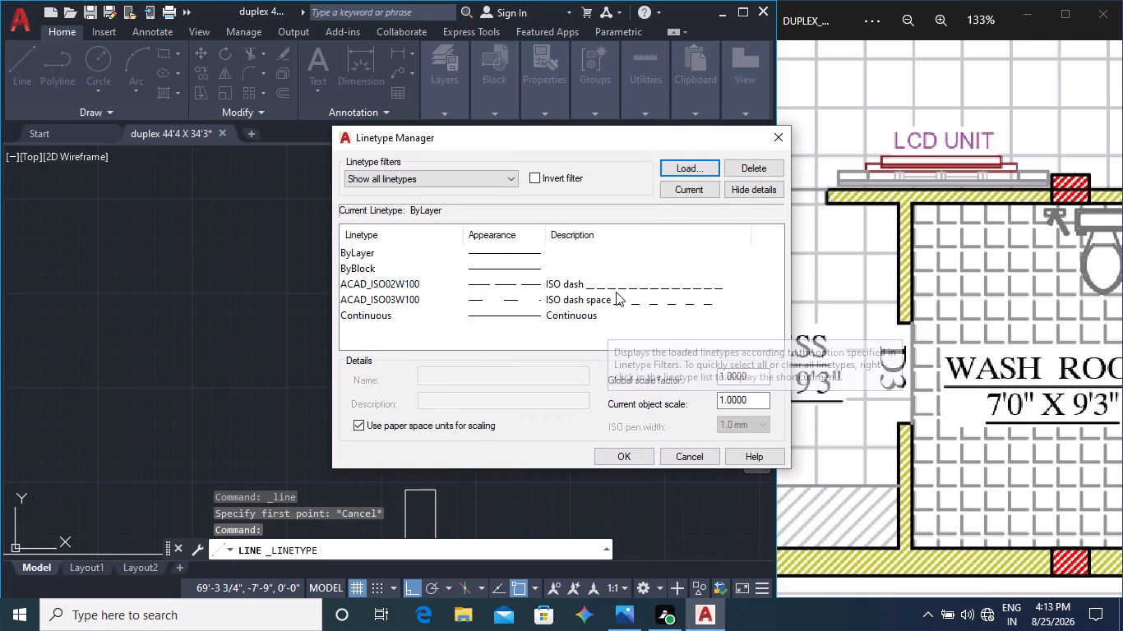
pyautogui.click(620, 307)
pyautogui.click(624, 299)
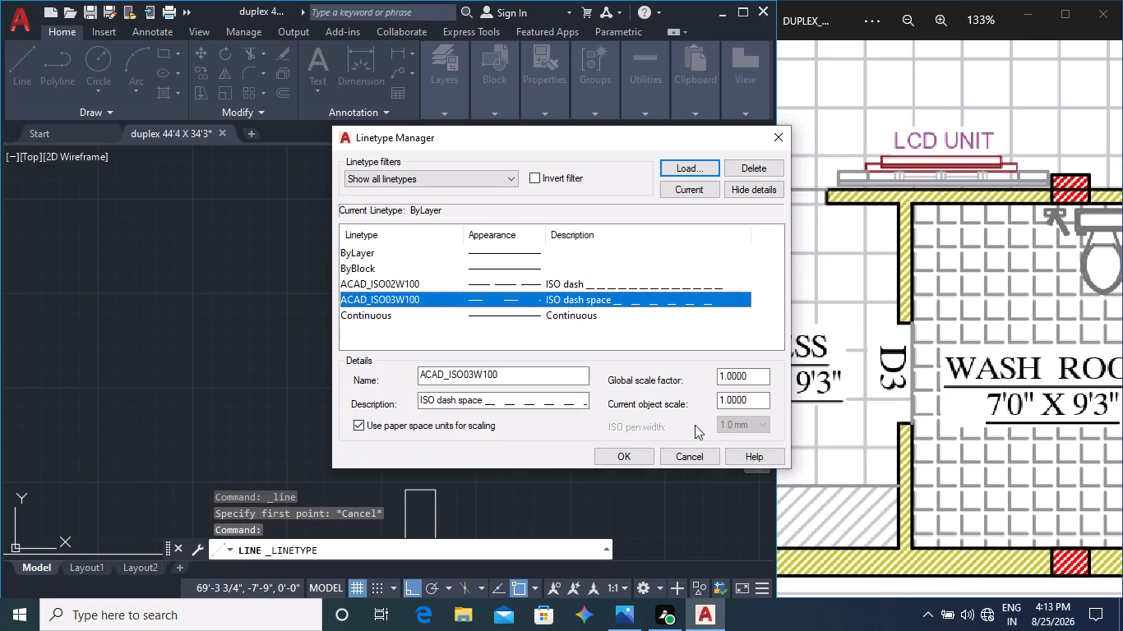
pyautogui.click(621, 456)
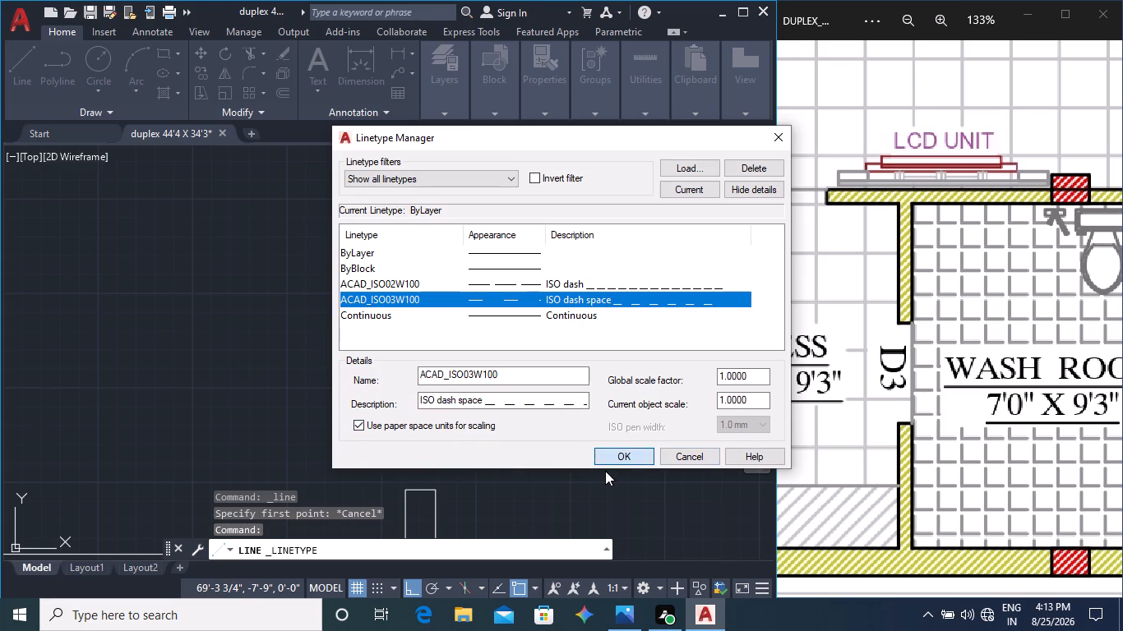
# Draw a vertical line across the D3 door opening, joining the partition ends along the wash room face.
pyautogui.moveTo(605, 471); pyautogui.dragTo(682, 325, button='middle')
pyautogui.scroll(-2, 667, 346)
pyautogui.scroll(-3, 624, 404)
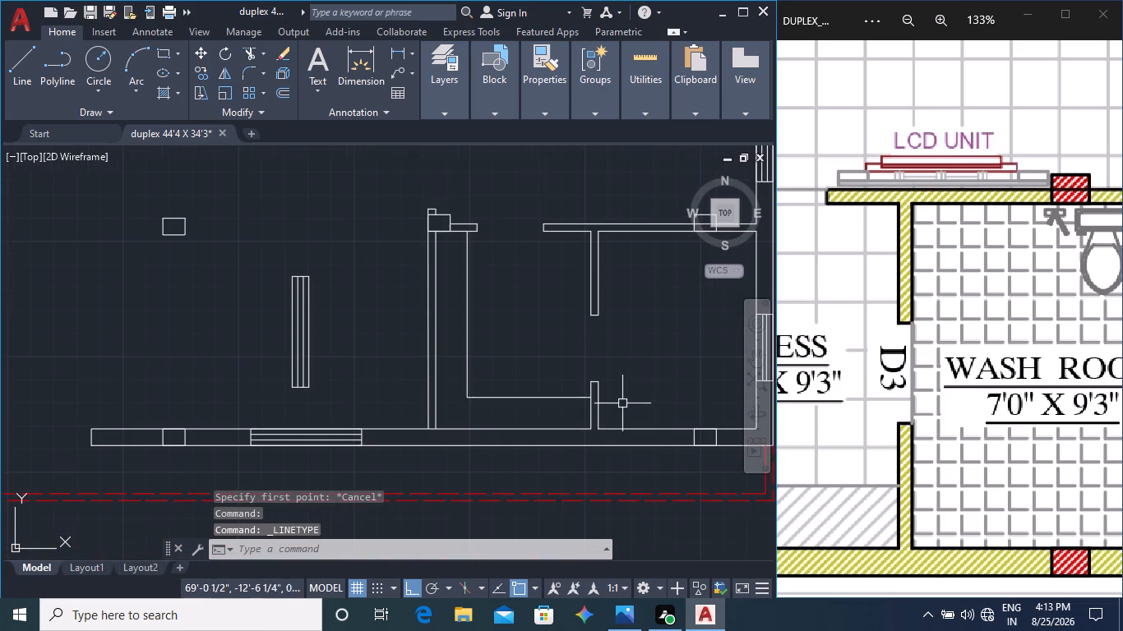
pyautogui.moveTo(638, 398); pyautogui.dragTo(478, 417, button='middle')
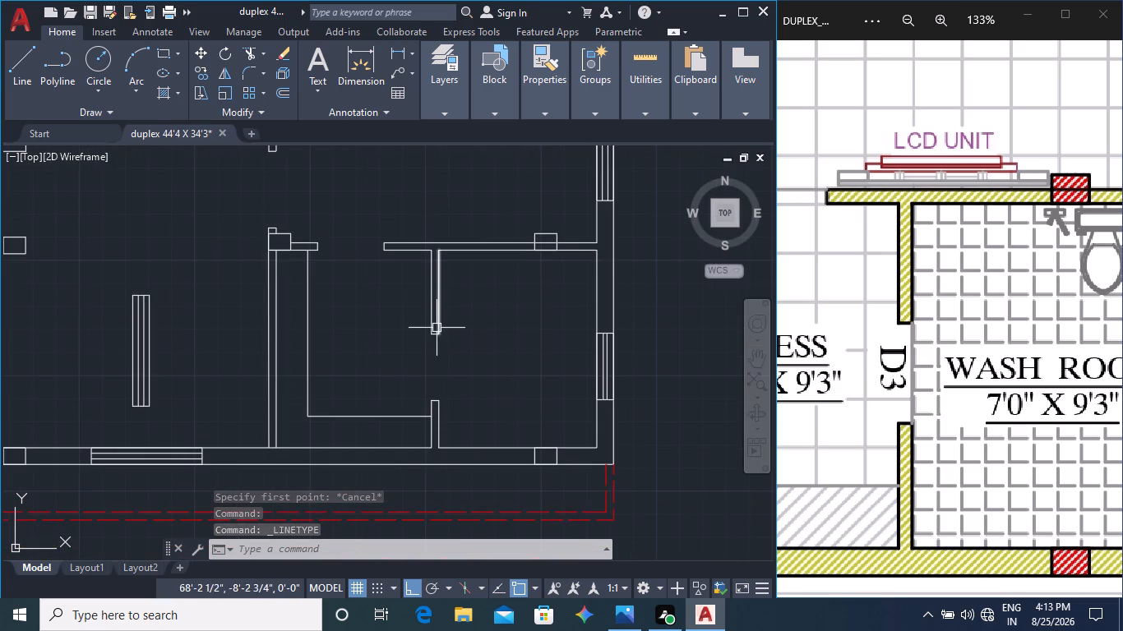
pyautogui.scroll(3, 444, 334)
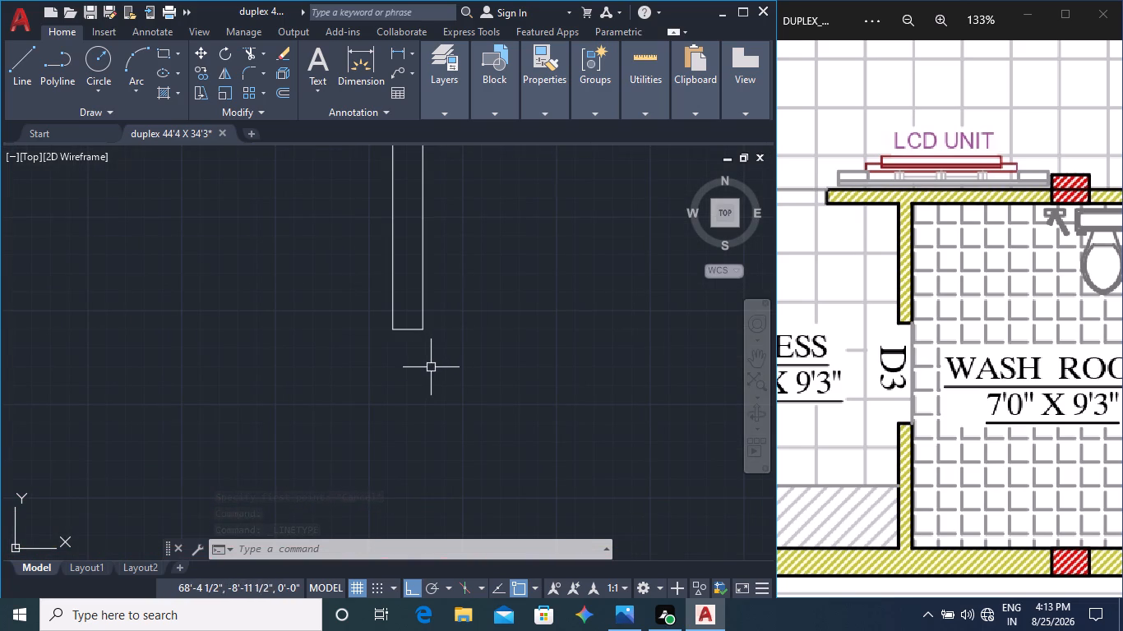
pyautogui.click(24, 70)
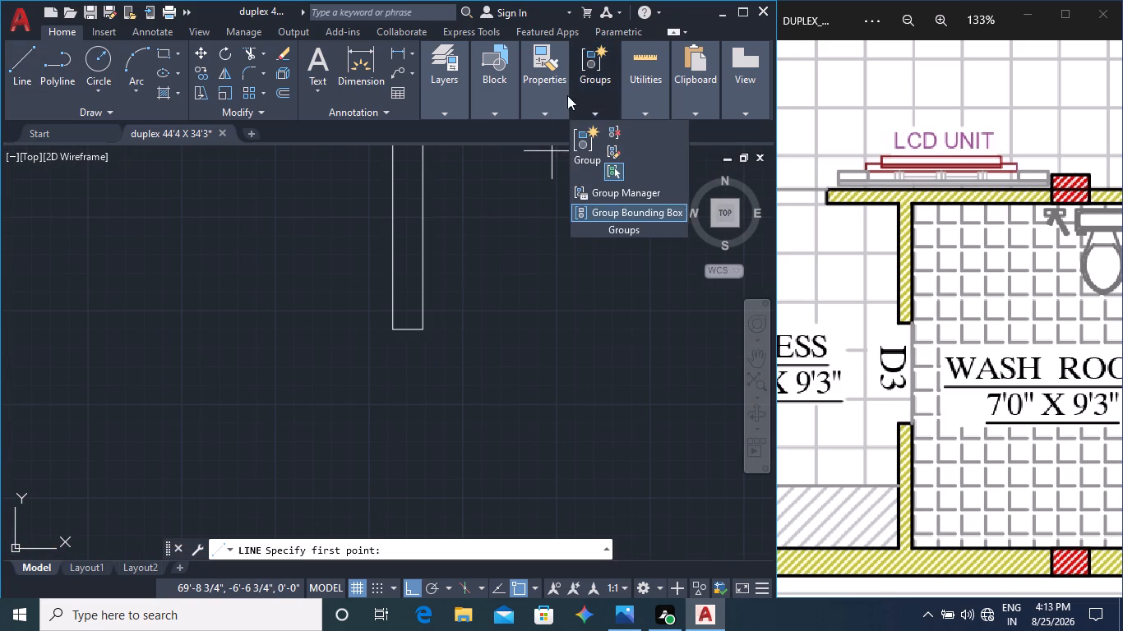
pyautogui.click(420, 330)
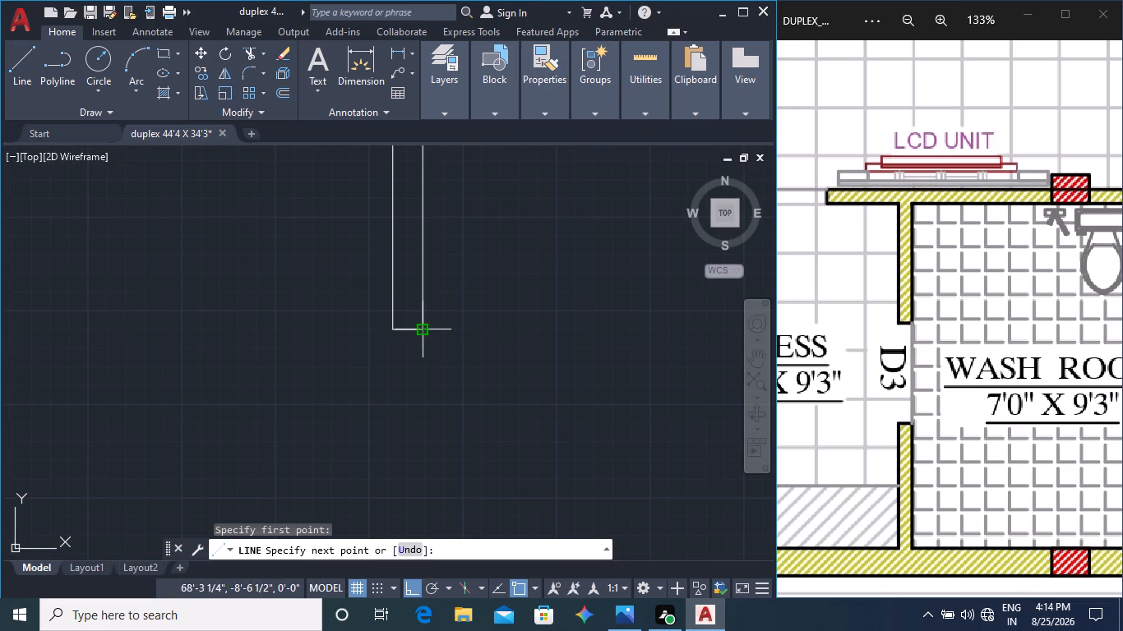
pyautogui.moveTo(445, 400); pyautogui.dragTo(462, 229, button='middle')
pyautogui.scroll(-2, 453, 246)
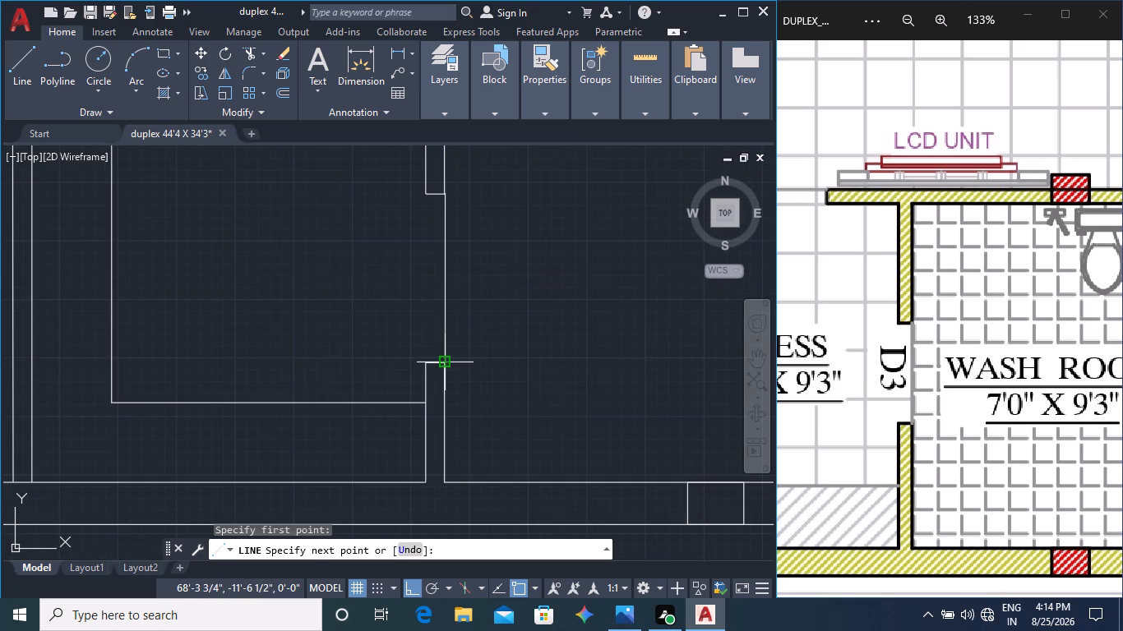
pyautogui.click(441, 363)
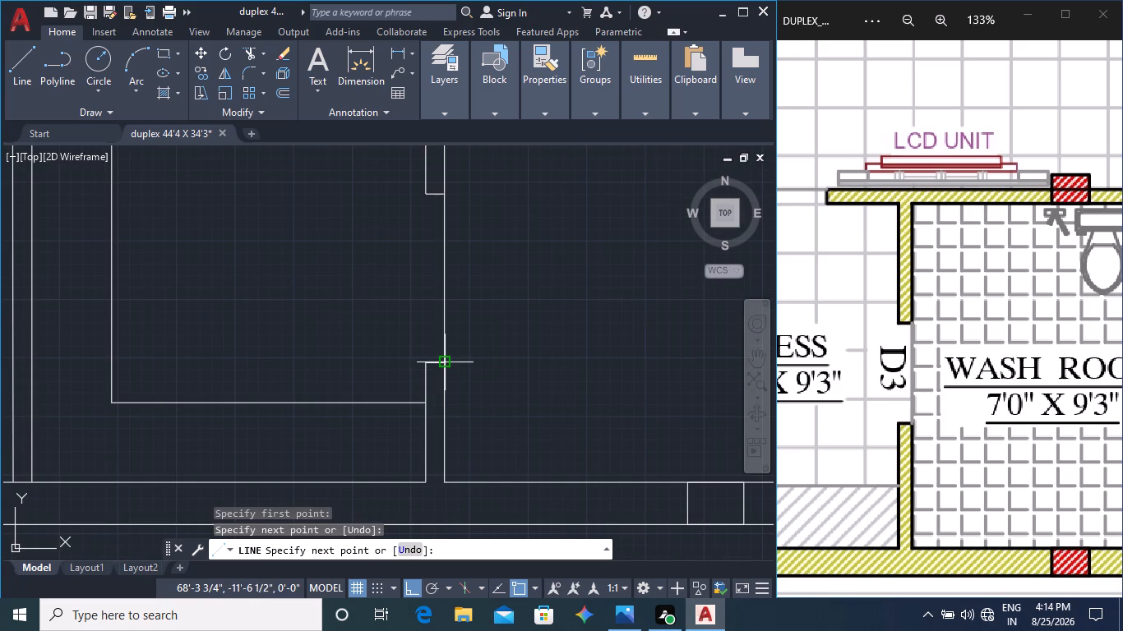
pyautogui.press('Escape')
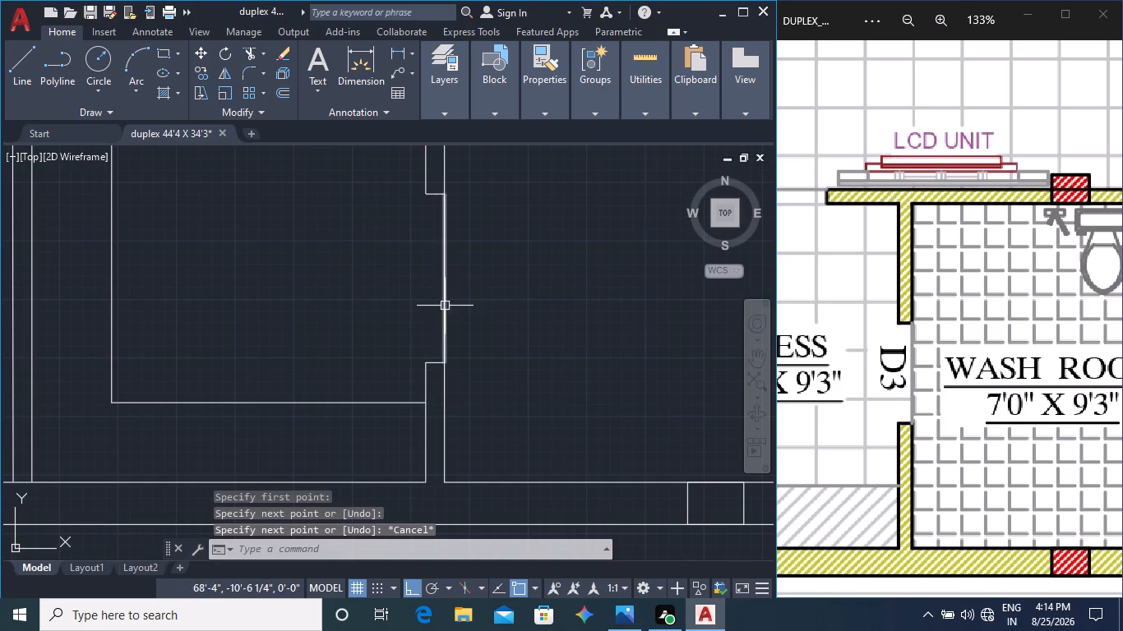
# Change the linetype of the line across the D3 opening to ACAD_ISO03W100.
pyautogui.click(445, 306)
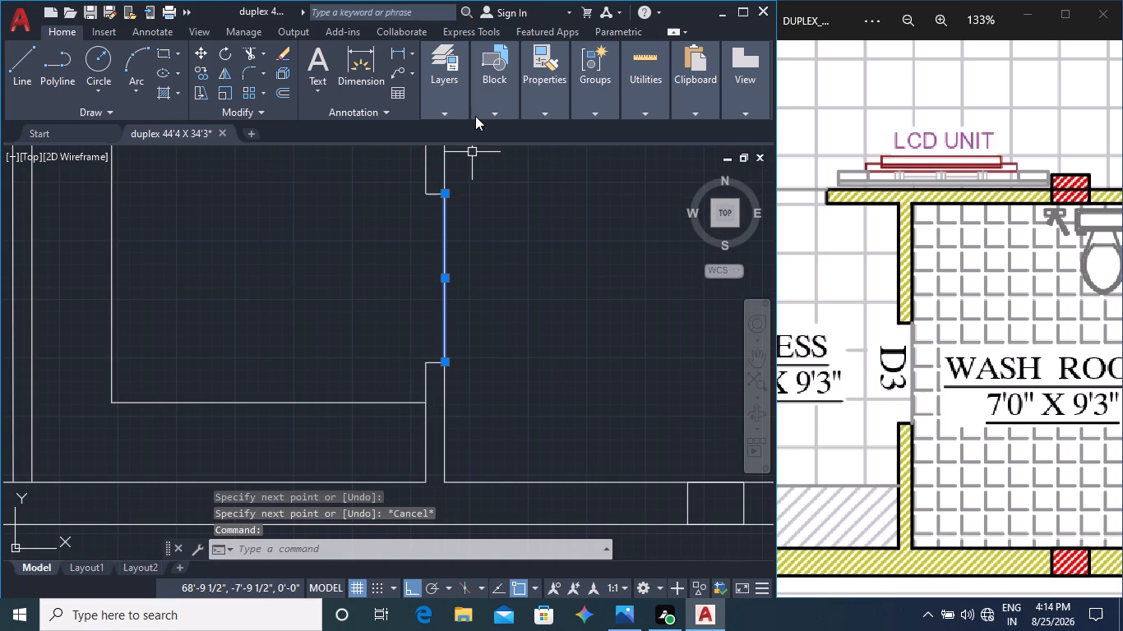
pyautogui.click(533, 80)
pyautogui.click(622, 168)
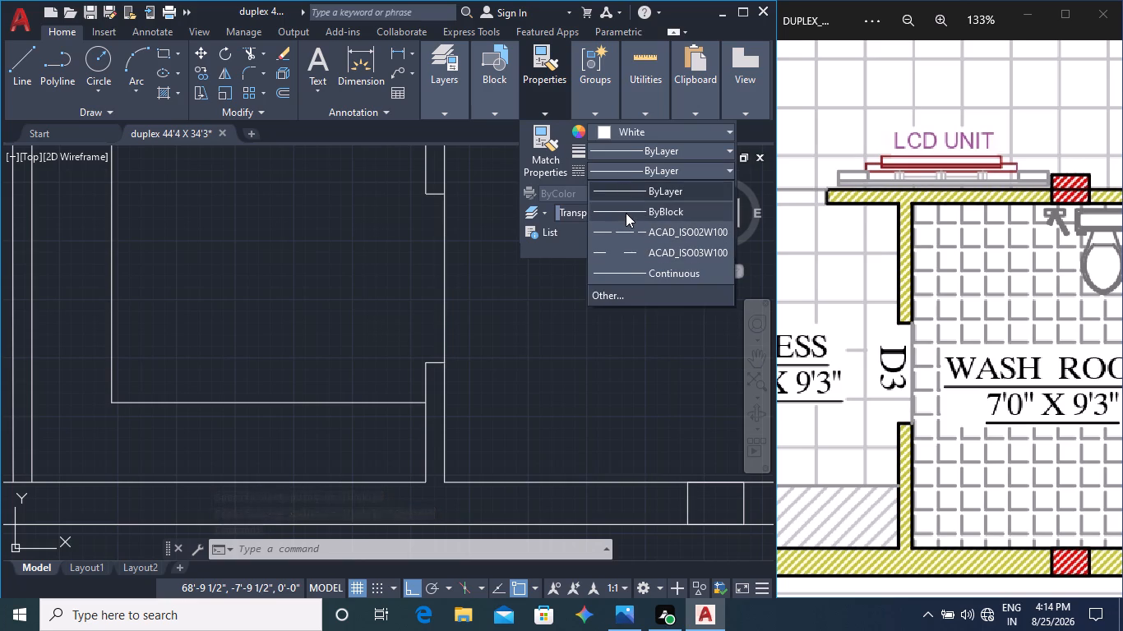
pyautogui.click(629, 246)
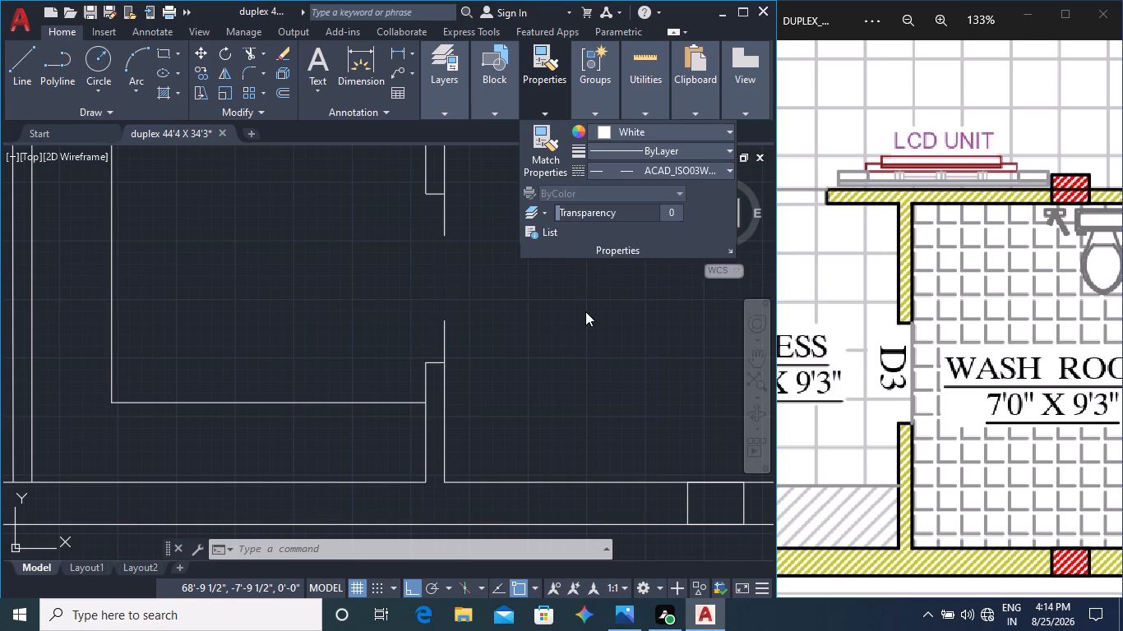
pyautogui.press('Escape')
# Hatch the wash room floor inside its walls with the ANGLE pattern.
pyautogui.scroll(-2, 537, 298)
pyautogui.moveTo(550, 301); pyautogui.dragTo(470, 303, button='middle')
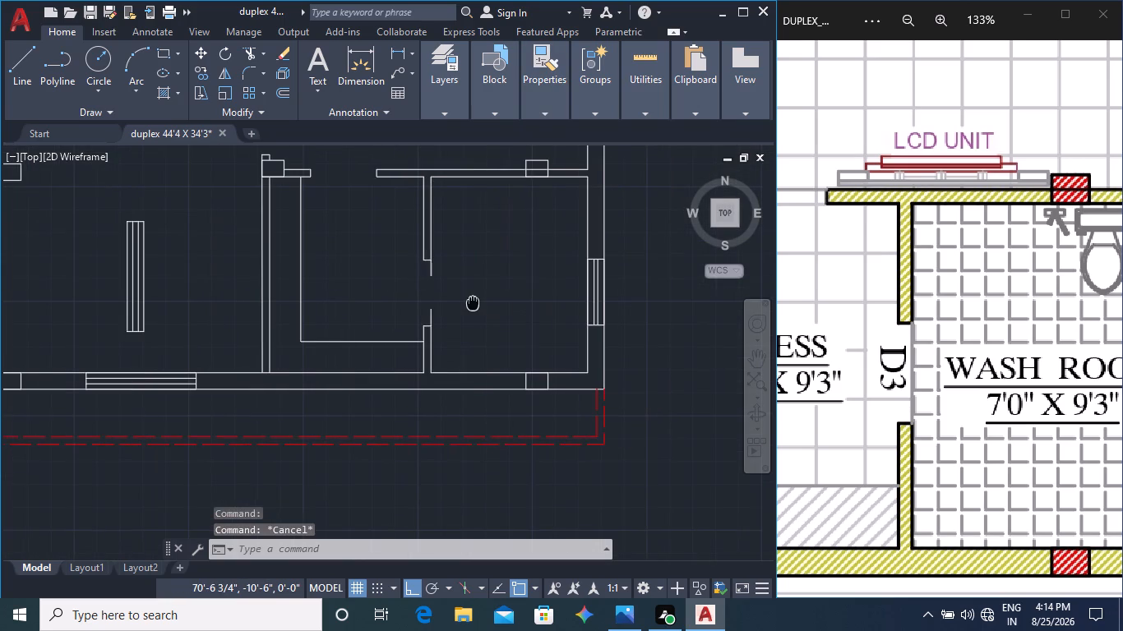
pyautogui.press('h')
pyautogui.press('Return')
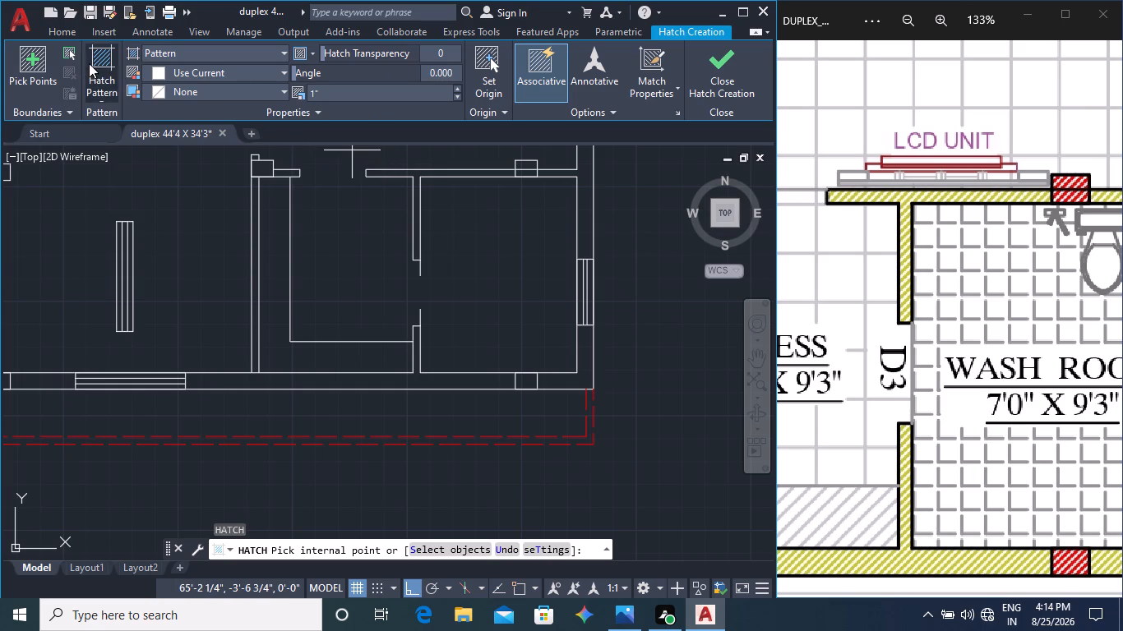
pyautogui.click(101, 65)
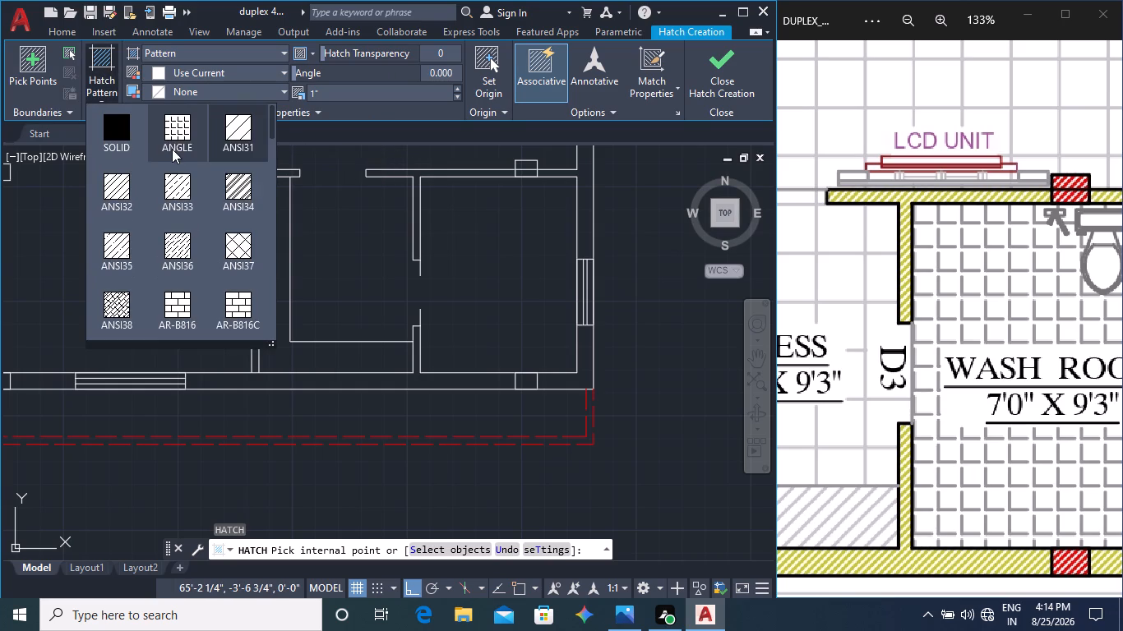
pyautogui.scroll(3, 196, 178)
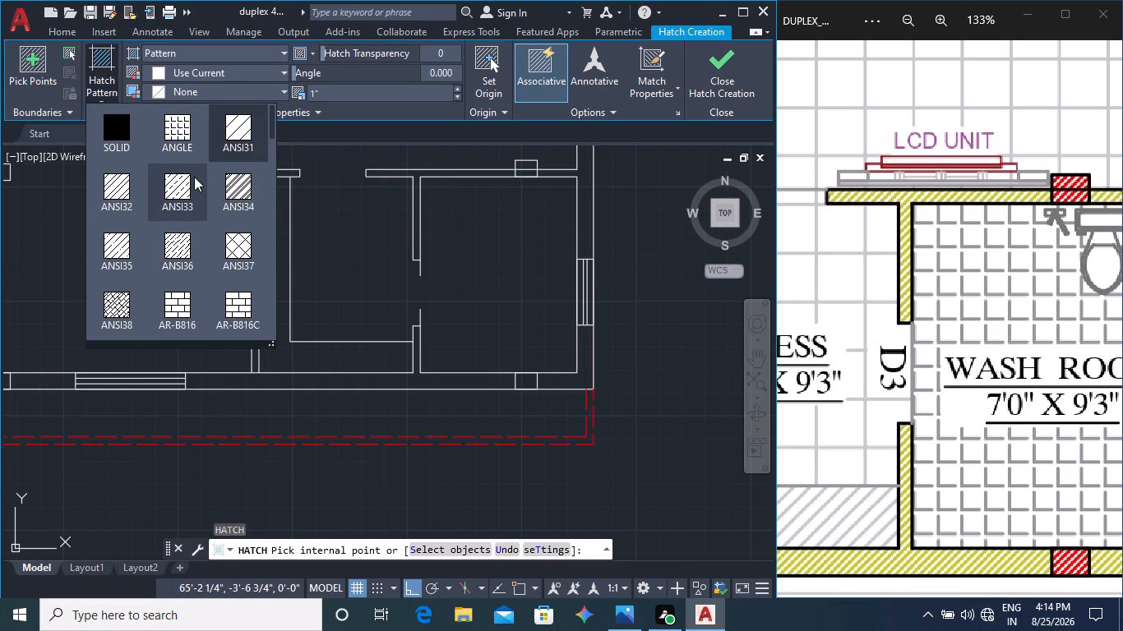
pyautogui.scroll(2, 194, 177)
pyautogui.click(165, 130)
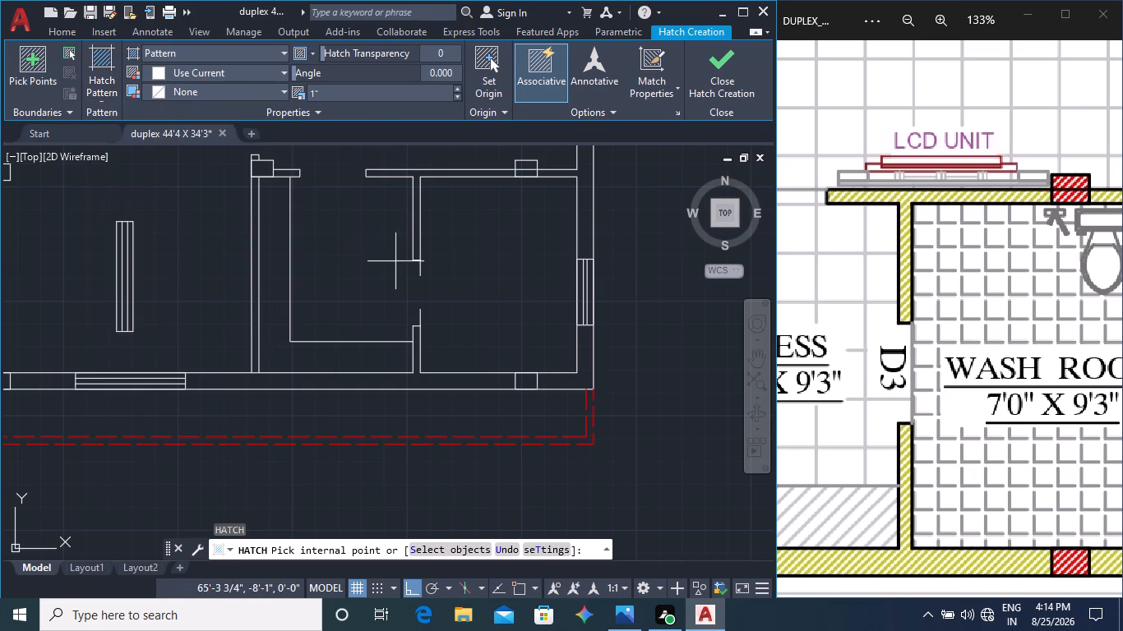
pyautogui.click(501, 255)
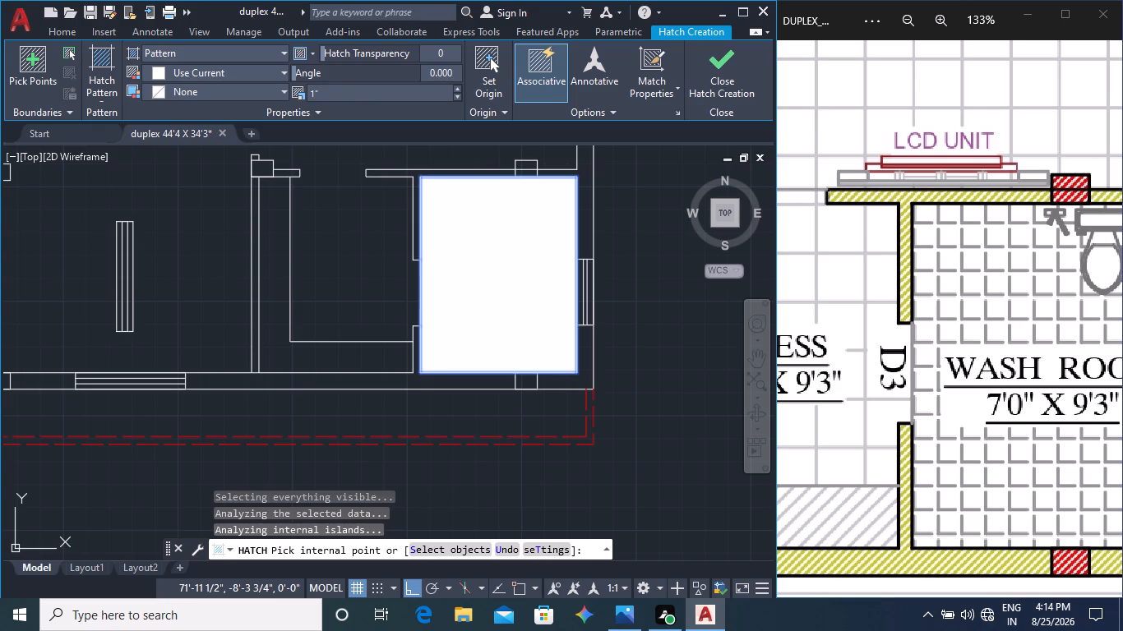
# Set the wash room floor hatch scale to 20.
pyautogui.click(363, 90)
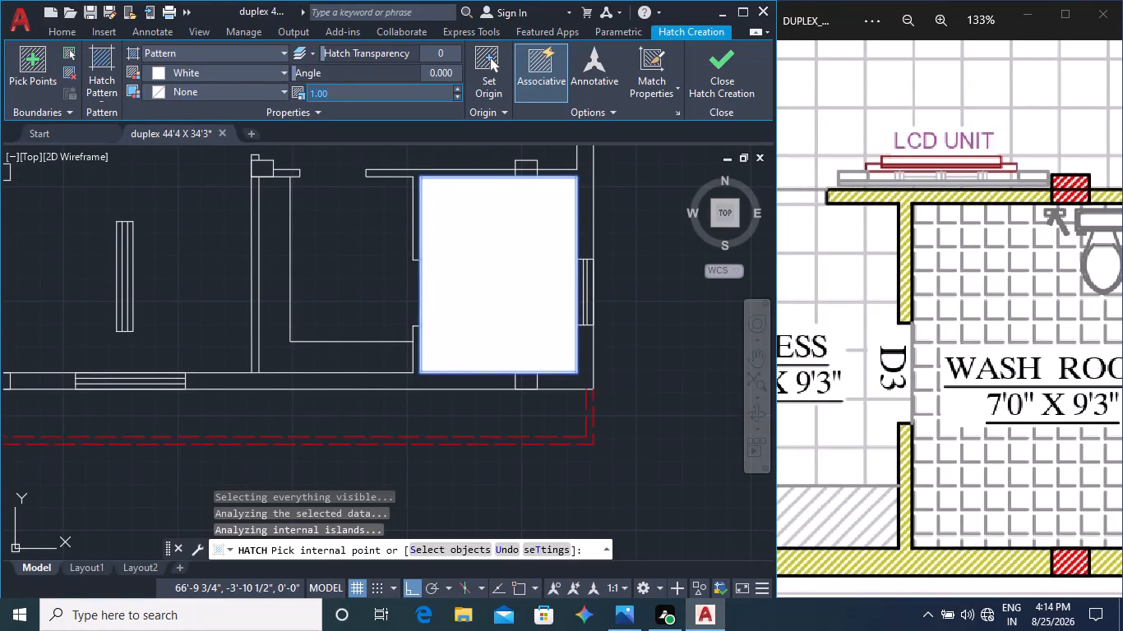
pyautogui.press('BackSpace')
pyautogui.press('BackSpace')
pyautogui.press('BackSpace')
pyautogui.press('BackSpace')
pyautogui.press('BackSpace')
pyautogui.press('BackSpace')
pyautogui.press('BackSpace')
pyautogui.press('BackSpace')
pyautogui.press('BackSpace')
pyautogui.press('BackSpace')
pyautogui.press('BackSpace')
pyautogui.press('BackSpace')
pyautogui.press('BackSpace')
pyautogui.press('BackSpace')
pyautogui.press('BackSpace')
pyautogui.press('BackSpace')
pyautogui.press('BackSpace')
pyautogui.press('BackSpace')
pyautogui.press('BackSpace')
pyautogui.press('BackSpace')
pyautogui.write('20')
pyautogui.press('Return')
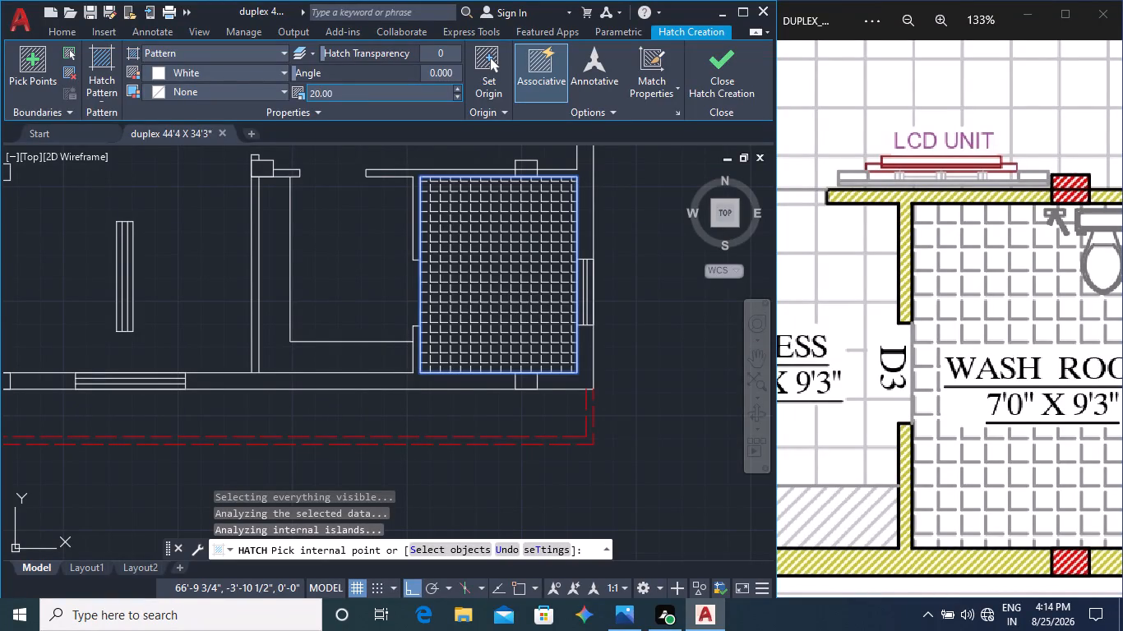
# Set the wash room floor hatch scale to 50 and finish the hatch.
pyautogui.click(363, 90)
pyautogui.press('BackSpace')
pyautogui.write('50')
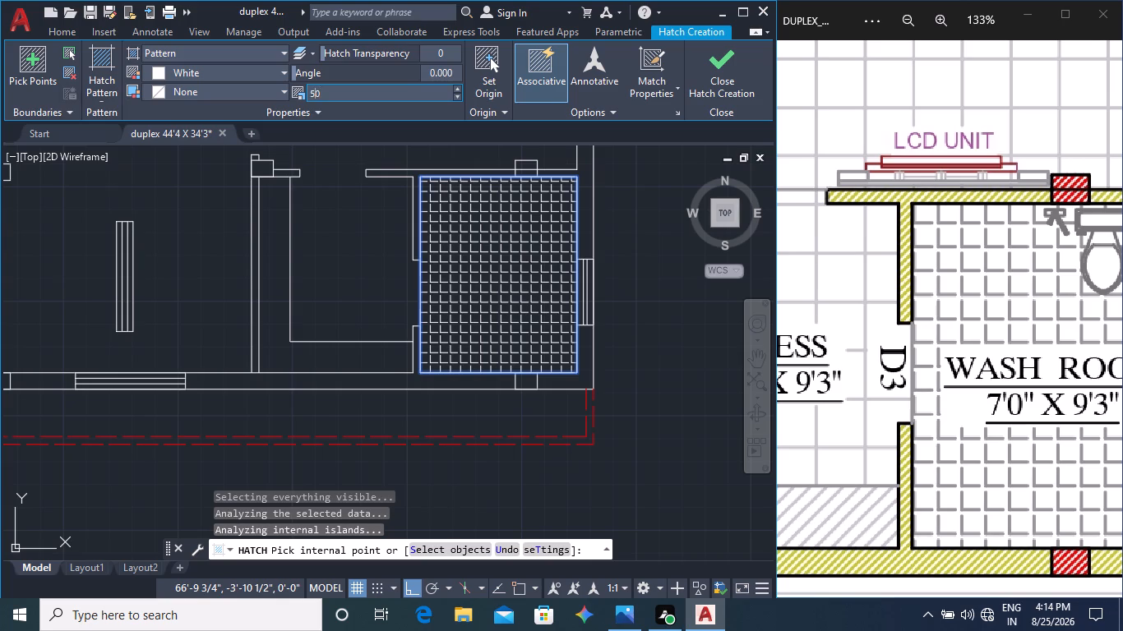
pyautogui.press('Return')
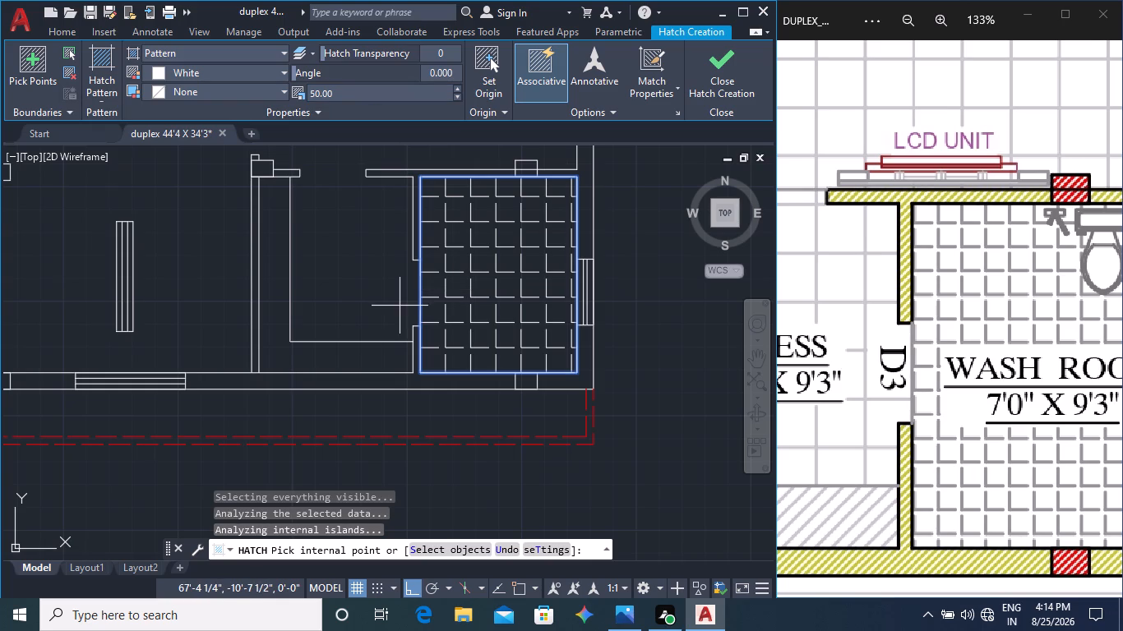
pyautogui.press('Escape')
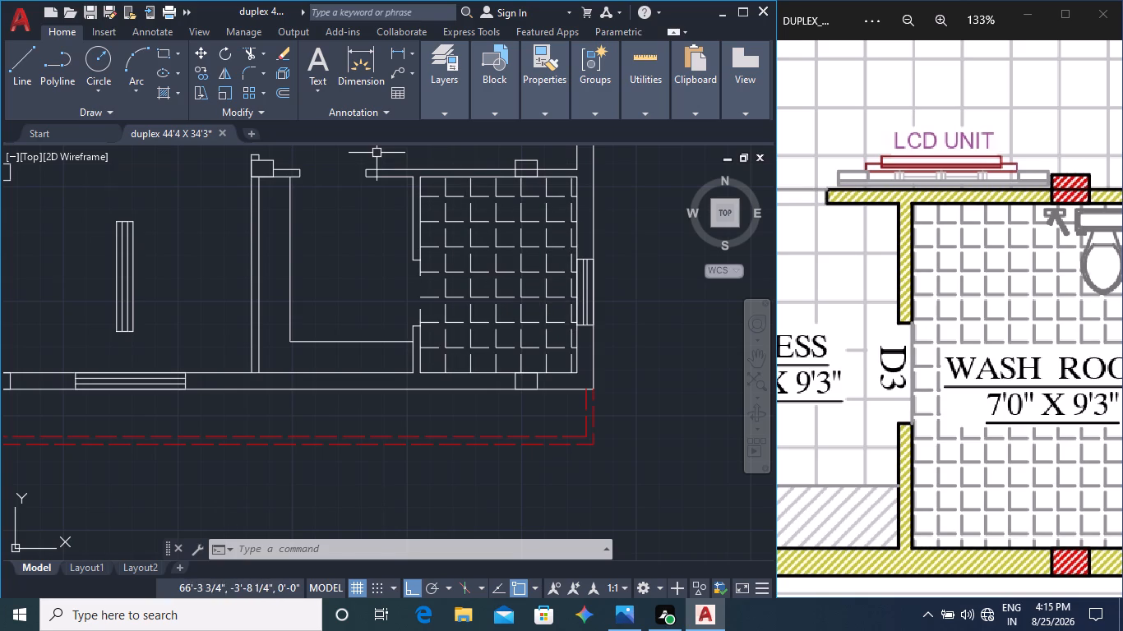
# Set the scale of the wash room's ANGLE floor hatch to 40.
pyautogui.click(484, 256)
pyautogui.click(474, 261)
pyautogui.click(474, 273)
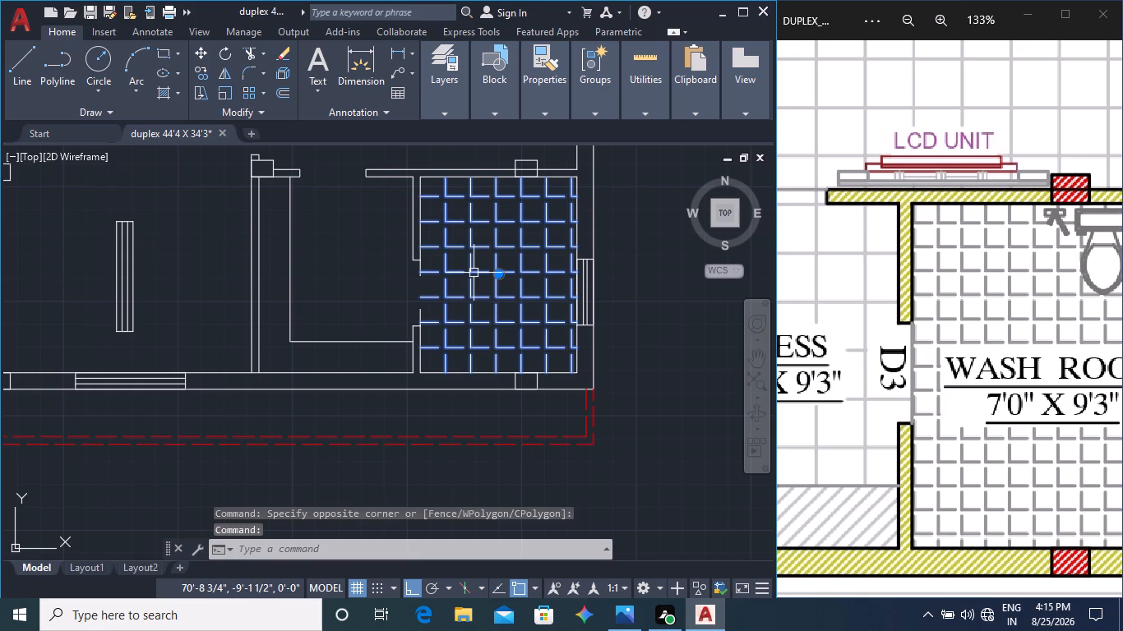
pyautogui.click(363, 91)
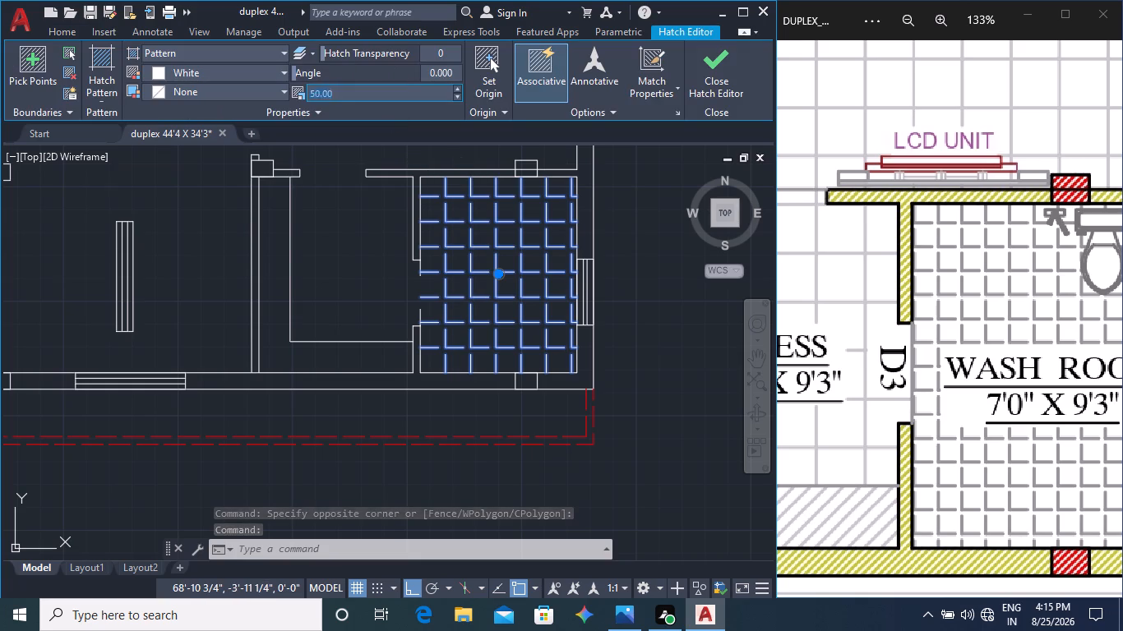
pyautogui.press('BackSpace')
pyautogui.press('BackSpace')
pyautogui.press('BackSpace')
pyautogui.press('BackSpace')
pyautogui.press('BackSpace')
pyautogui.press('BackSpace')
pyautogui.write('40')
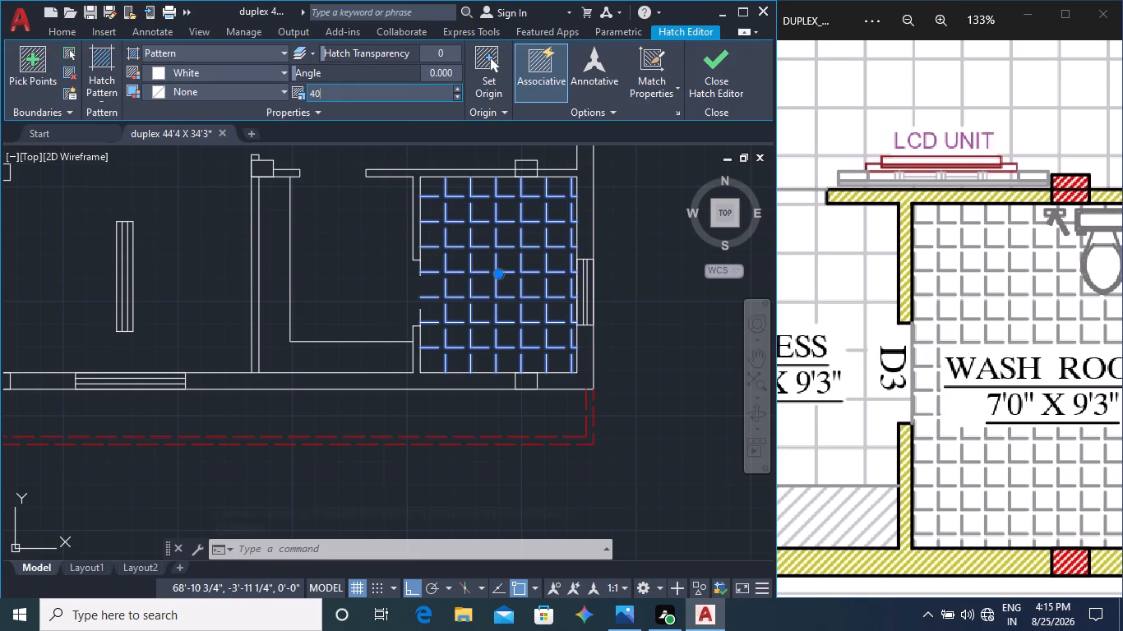
pyautogui.press('Return')
pyautogui.press('Escape')
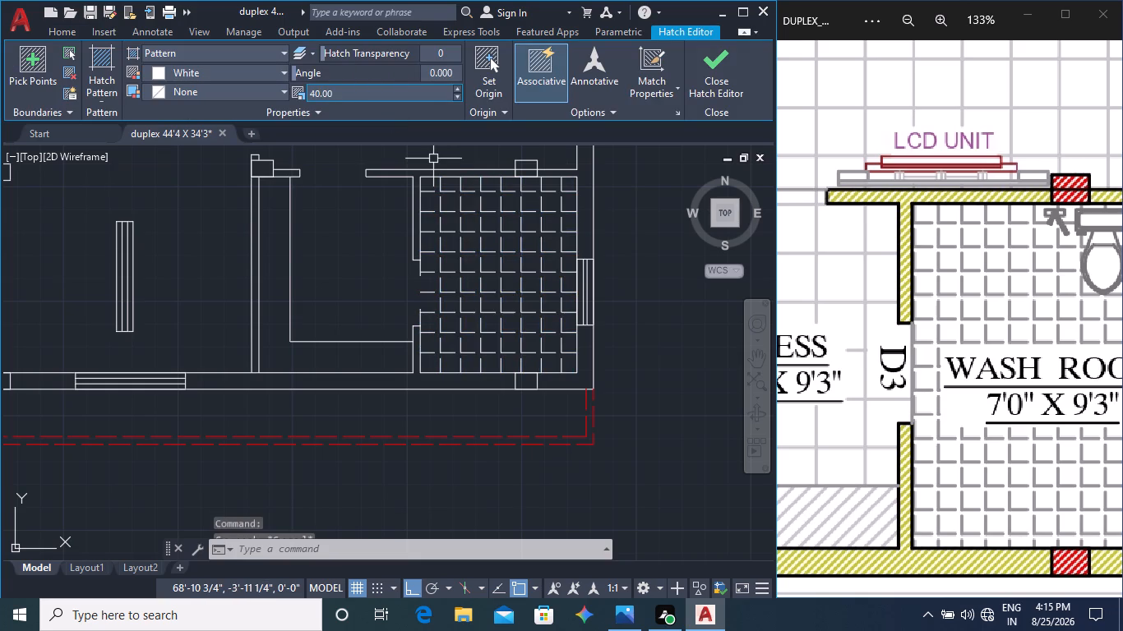
# Hatch the L-shaped strip along the dress room walls with the ANSI31 pattern, following the reference plan.
pyautogui.moveTo(509, 283); pyautogui.dragTo(470, 300, button='middle')
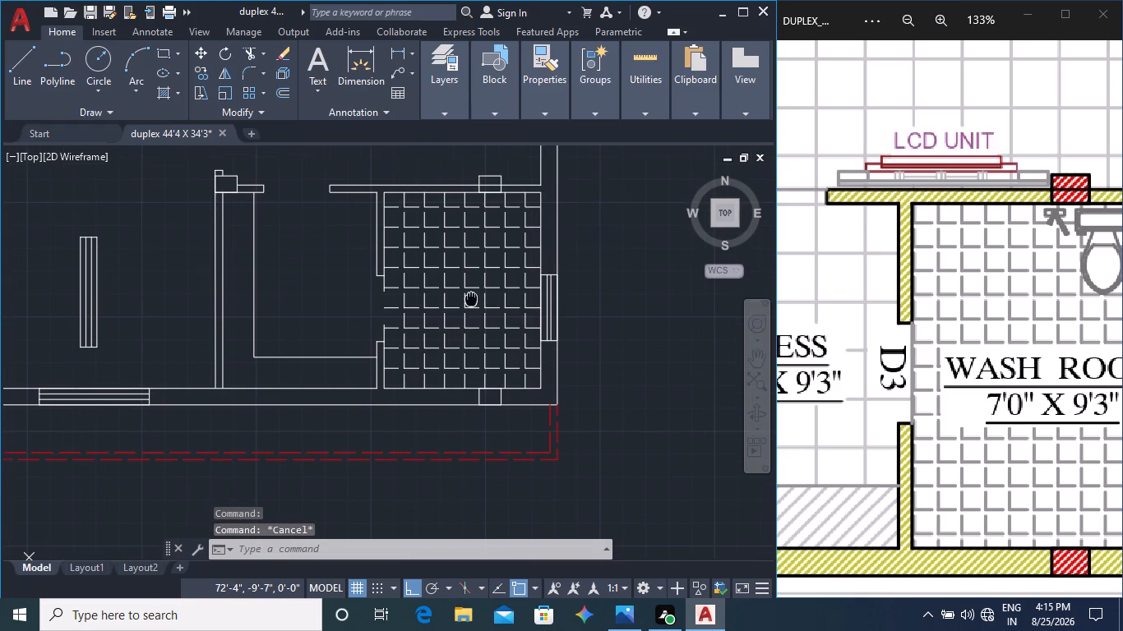
pyautogui.moveTo(469, 344); pyautogui.dragTo(501, 325, button='middle')
pyautogui.middleClick(900, 470)
pyautogui.moveTo(857, 464); pyautogui.dragTo(1029, 399, button='middle')
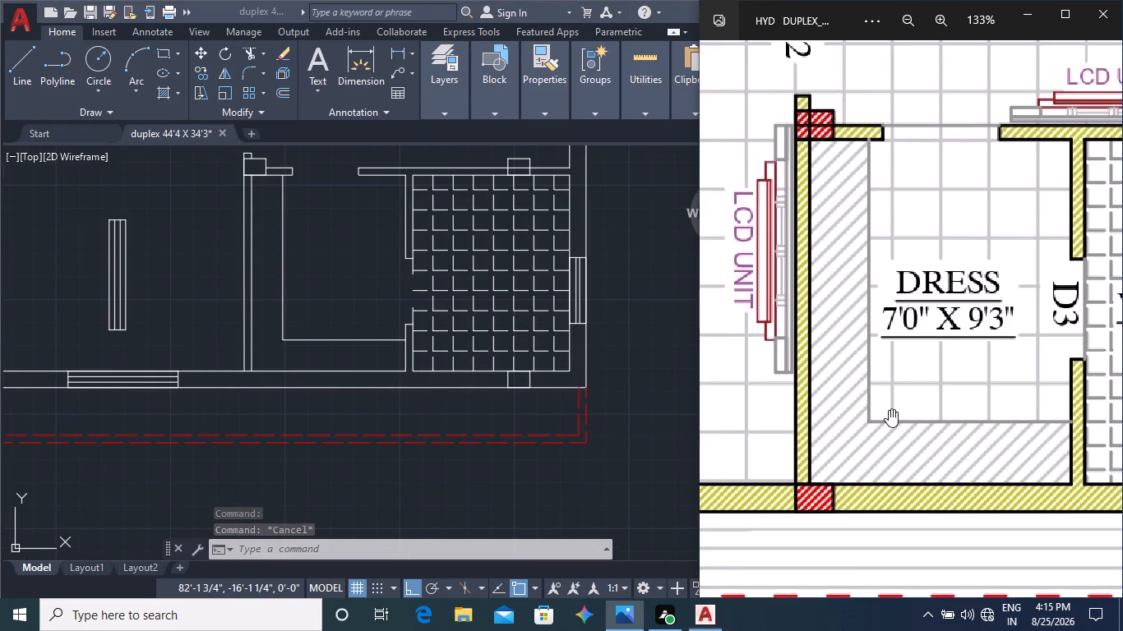
pyautogui.middleClick(889, 409)
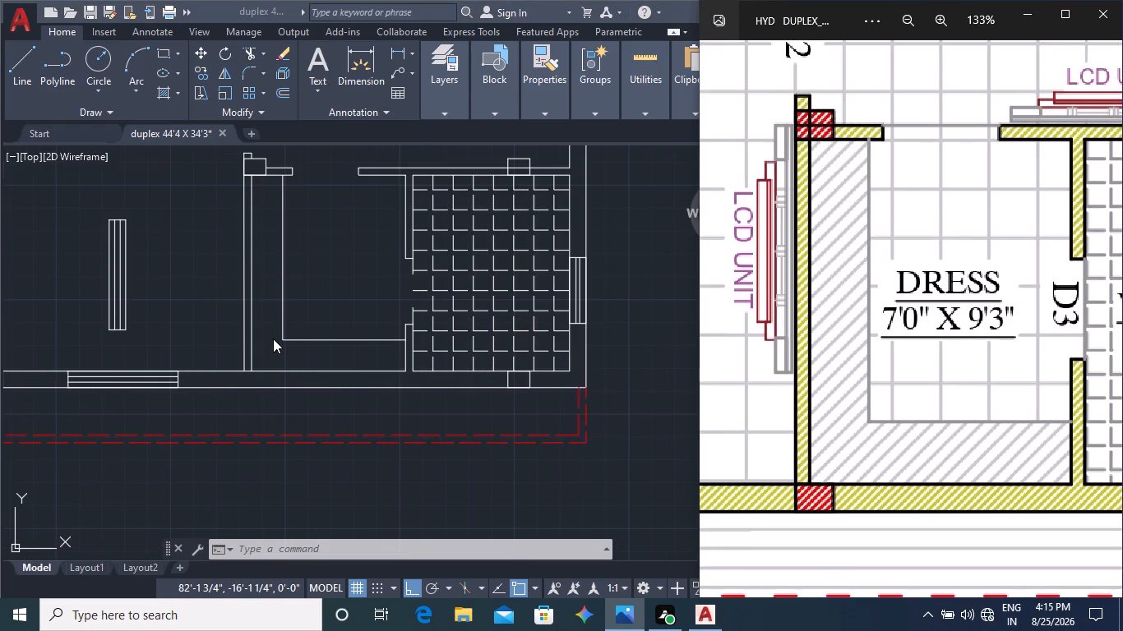
pyautogui.press('h')
pyautogui.press('Return')
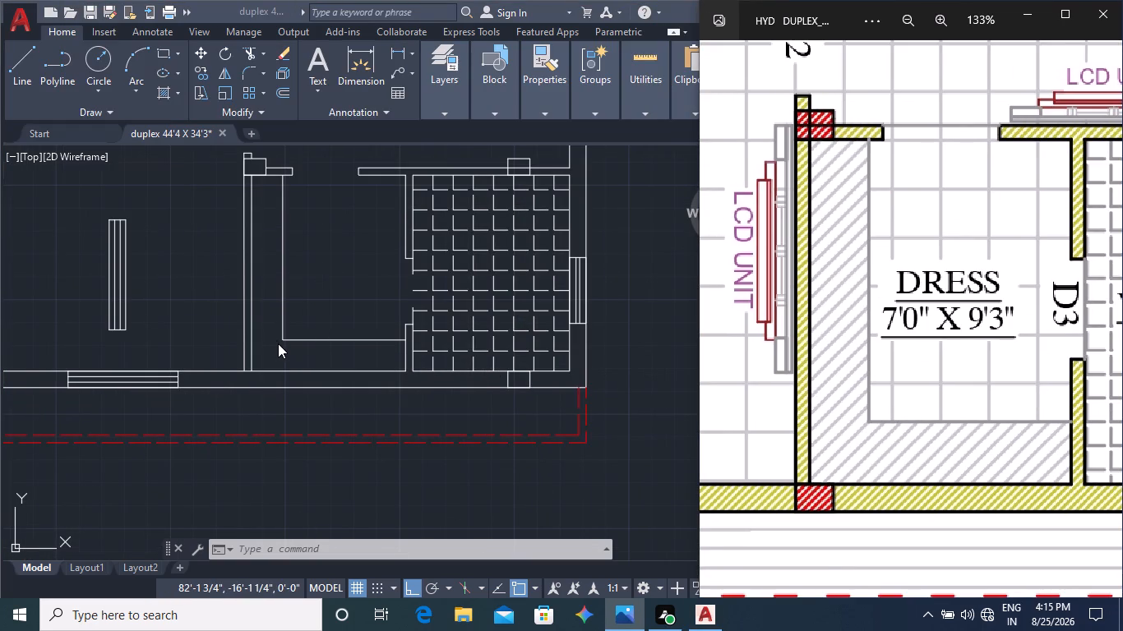
pyautogui.middleClick(278, 343)
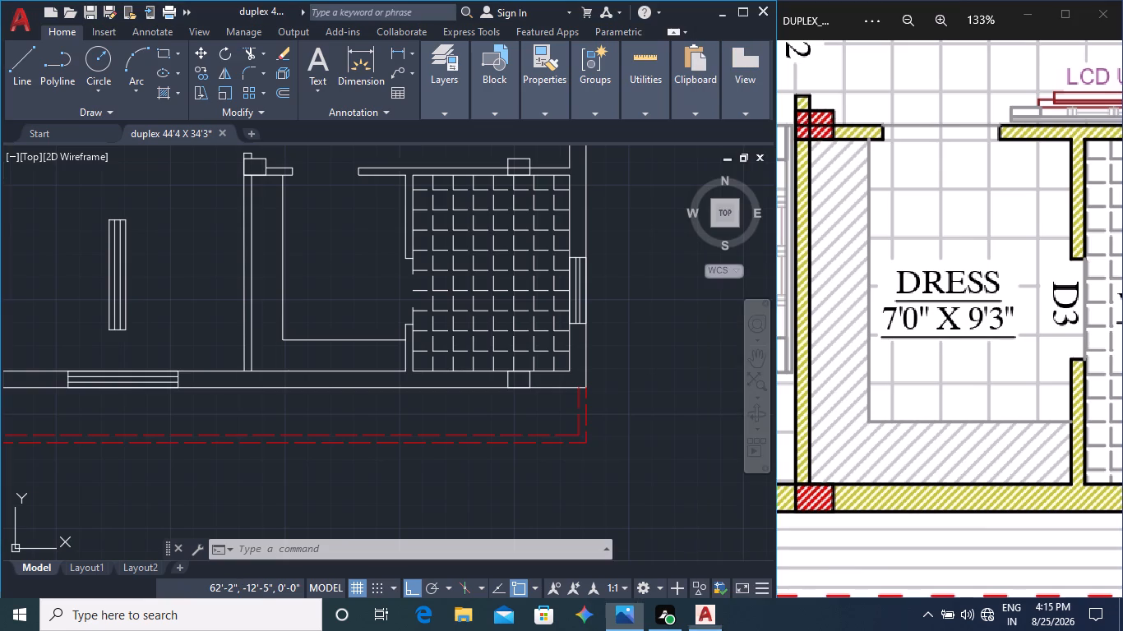
pyautogui.press('h')
pyautogui.press('Return')
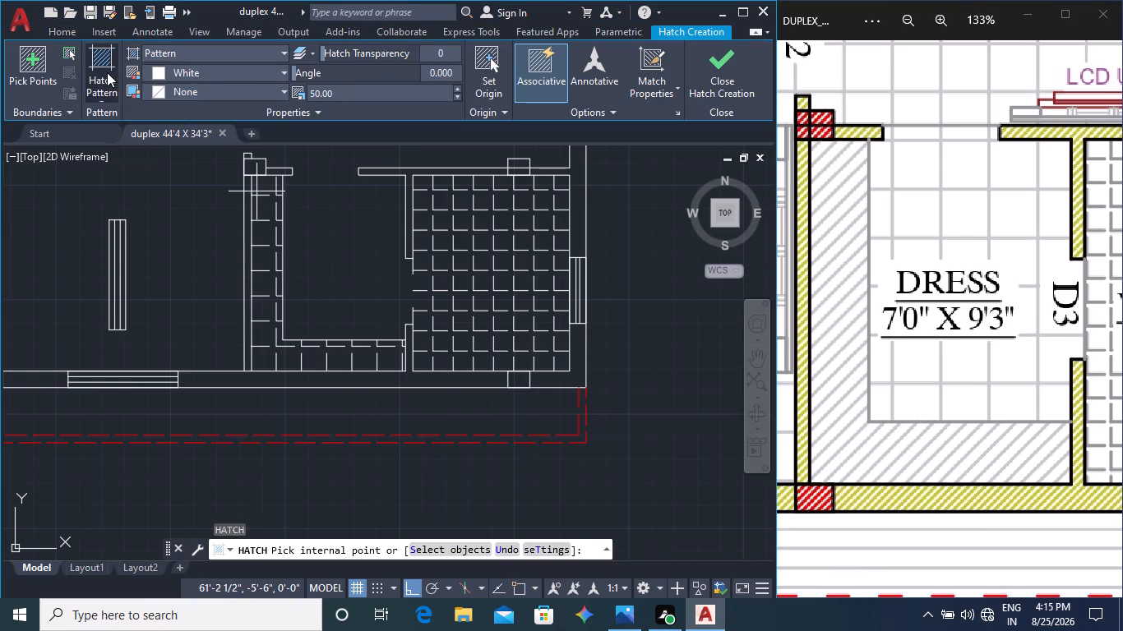
pyautogui.click(107, 71)
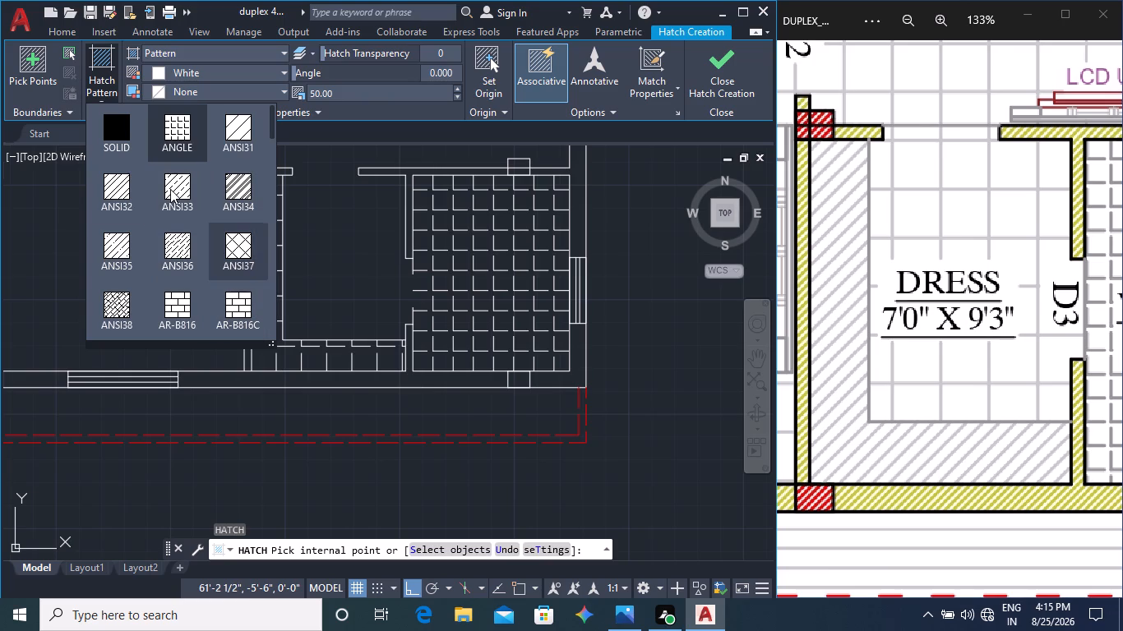
pyautogui.scroll(1, 136, 214)
pyautogui.click(236, 136)
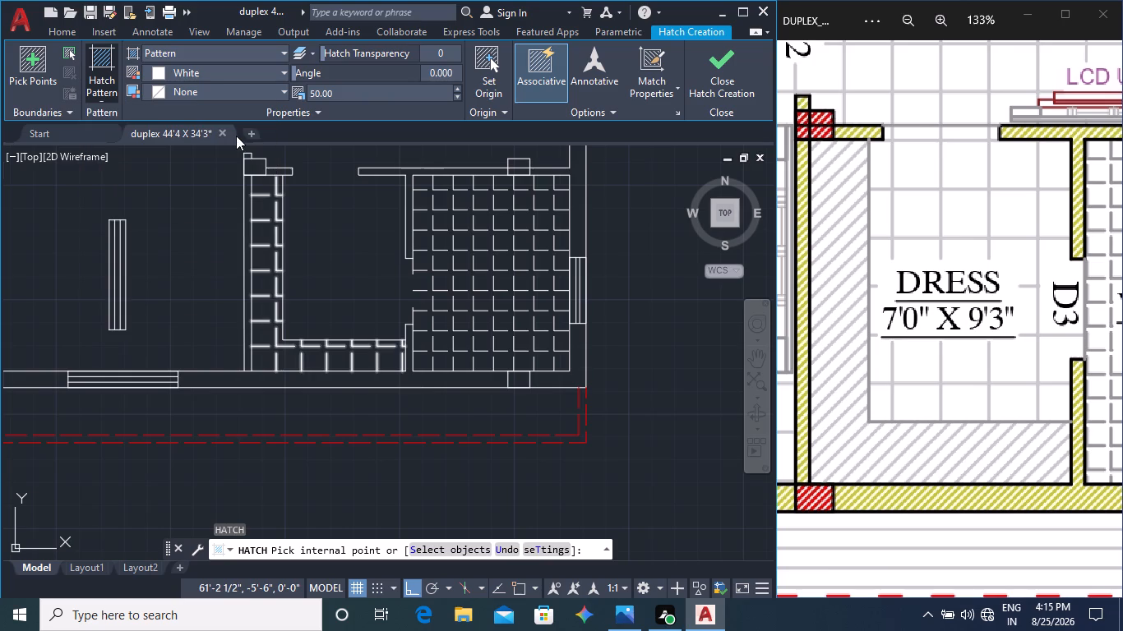
pyautogui.click(267, 304)
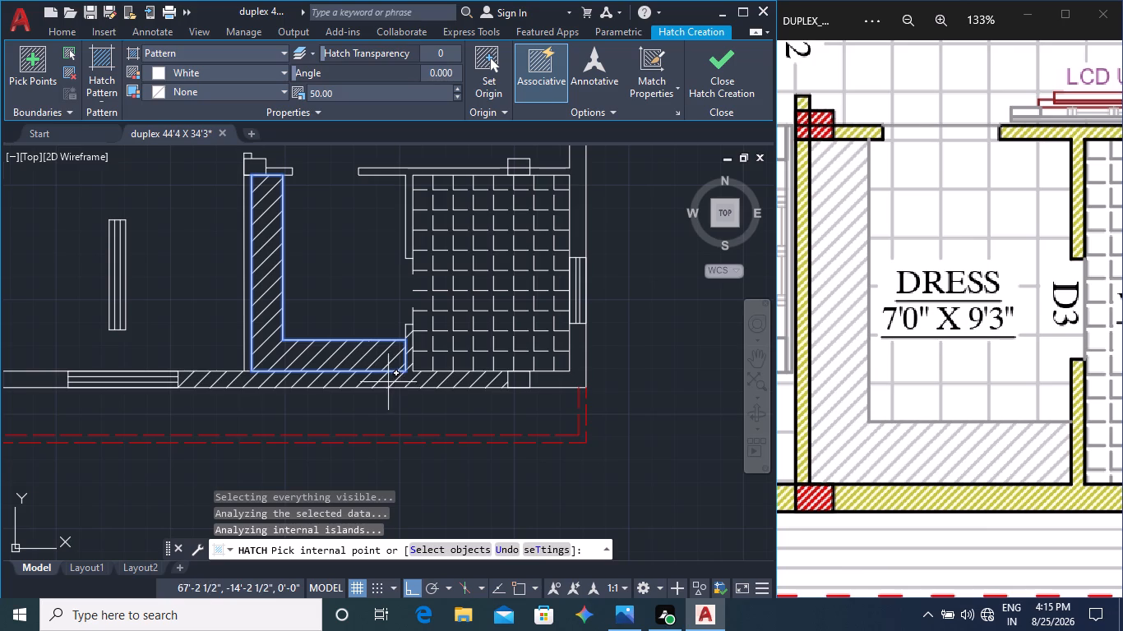
pyautogui.press('Escape')
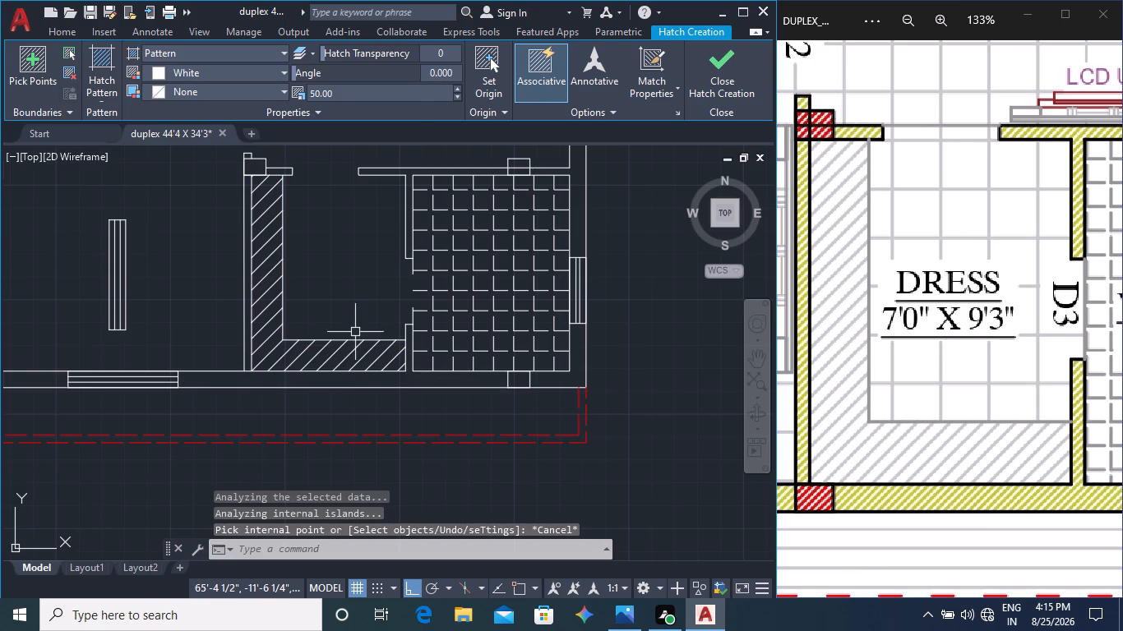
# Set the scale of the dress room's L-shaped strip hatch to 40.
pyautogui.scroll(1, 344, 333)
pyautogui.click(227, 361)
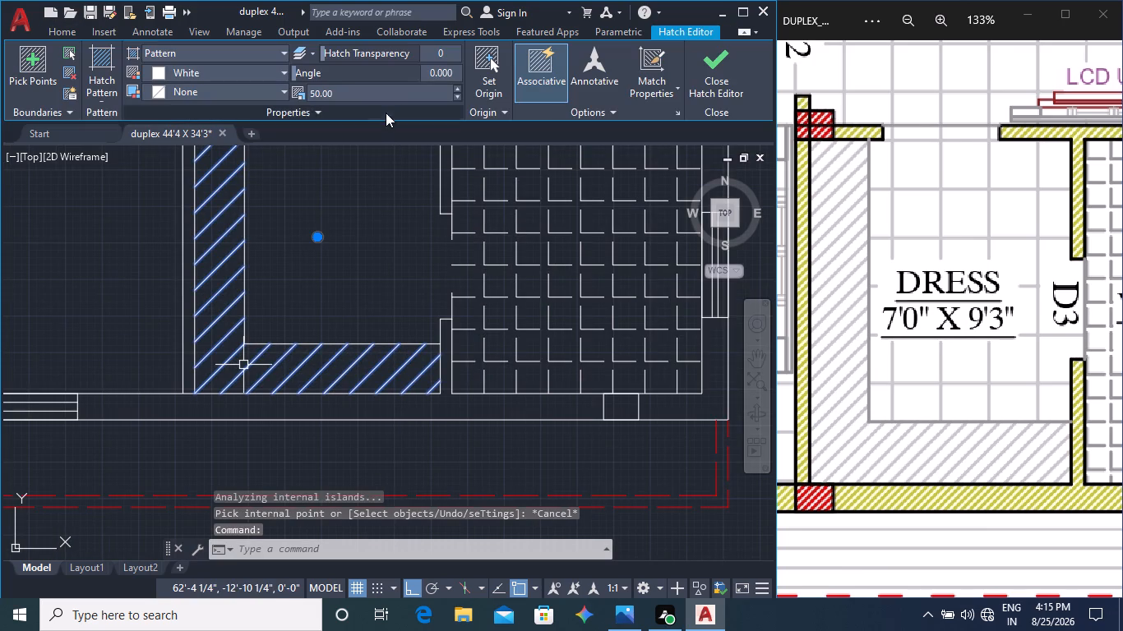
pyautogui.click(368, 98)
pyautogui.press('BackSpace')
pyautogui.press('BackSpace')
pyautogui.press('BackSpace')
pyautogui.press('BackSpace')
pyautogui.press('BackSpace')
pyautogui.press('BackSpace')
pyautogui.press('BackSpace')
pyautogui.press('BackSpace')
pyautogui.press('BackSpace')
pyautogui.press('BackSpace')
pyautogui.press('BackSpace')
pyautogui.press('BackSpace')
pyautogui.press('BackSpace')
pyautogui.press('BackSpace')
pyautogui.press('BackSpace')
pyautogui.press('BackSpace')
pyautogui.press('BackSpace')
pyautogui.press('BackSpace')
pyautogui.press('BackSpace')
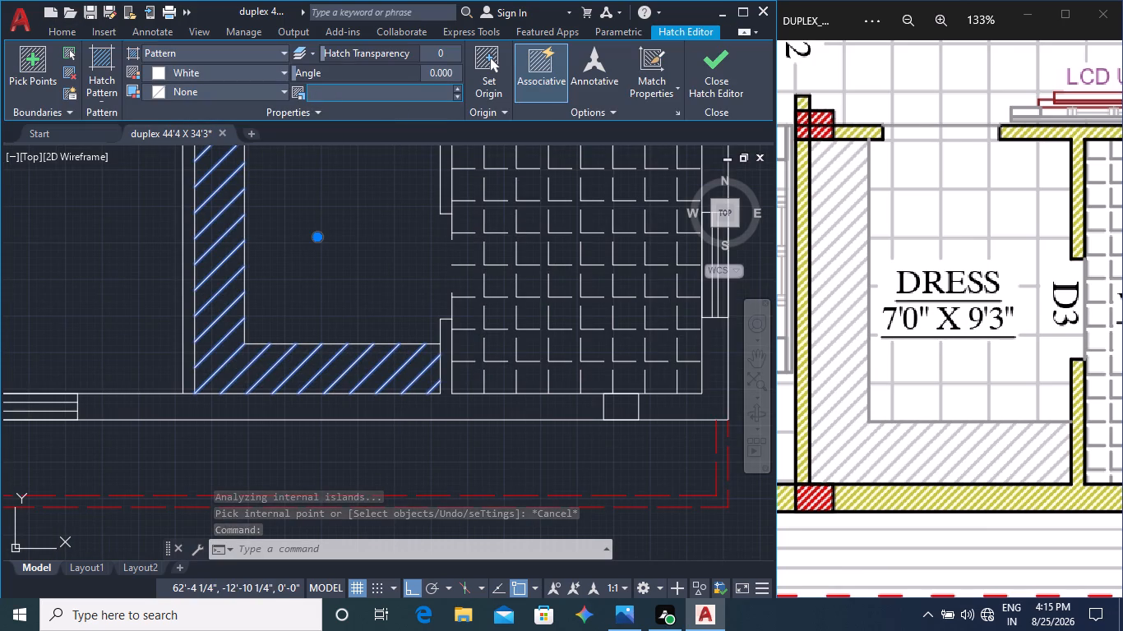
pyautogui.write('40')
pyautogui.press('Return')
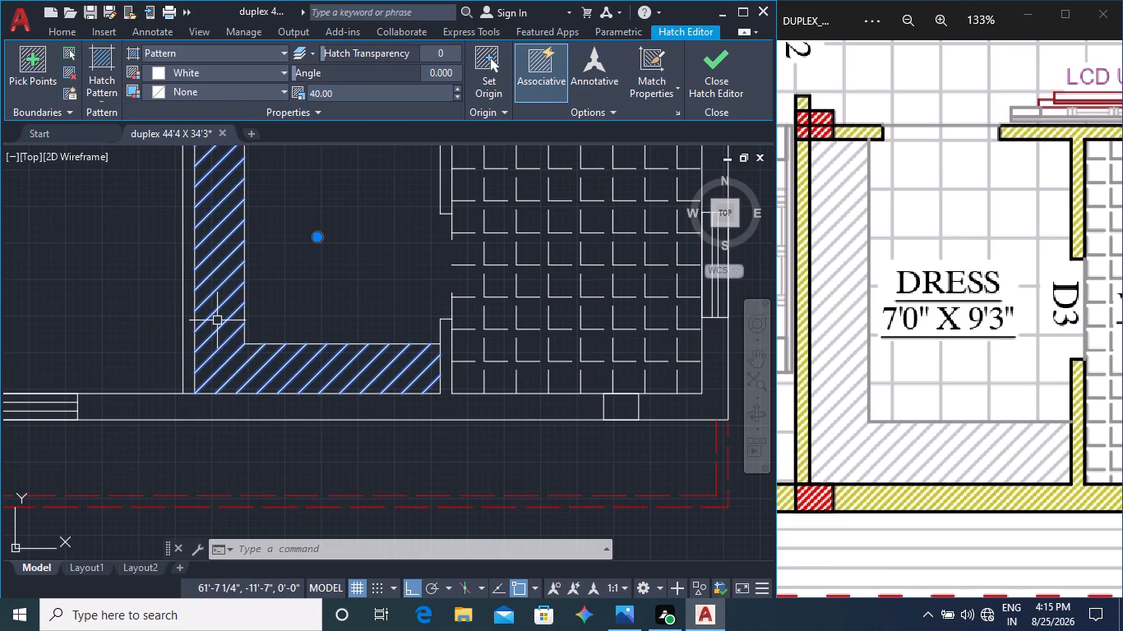
# Set the scale of the dress room's L-shaped ANSI31 hatch to 30.
pyautogui.click(345, 92)
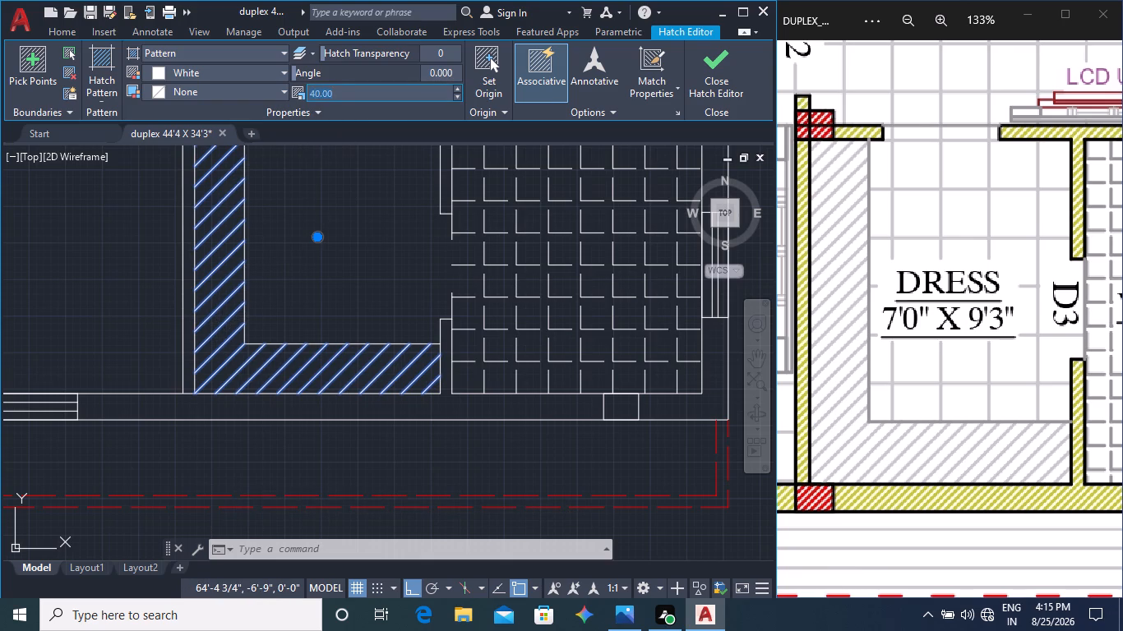
pyautogui.press('BackSpace')
pyautogui.press('BackSpace')
pyautogui.press('BackSpace')
pyautogui.press('BackSpace')
pyautogui.press('BackSpace')
pyautogui.press('BackSpace')
pyautogui.press('BackSpace')
pyautogui.press('BackSpace')
pyautogui.press('BackSpace')
pyautogui.press('BackSpace')
pyautogui.press('BackSpace')
pyautogui.write('30')
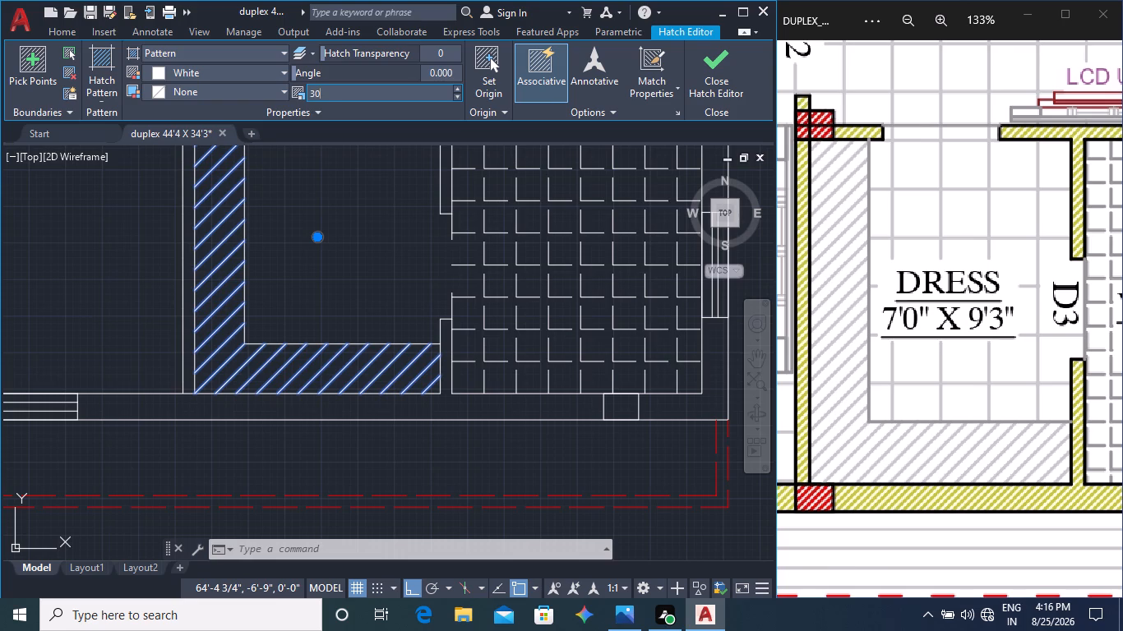
pyautogui.press('Return')
pyautogui.press('Escape')
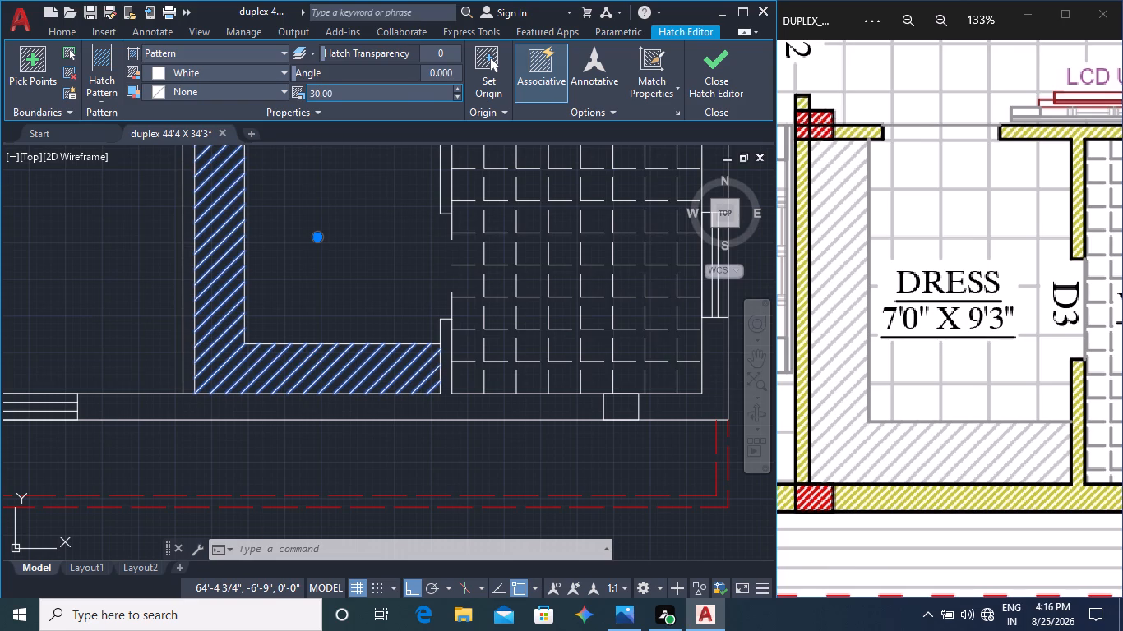
pyautogui.press('Escape')
pyautogui.scroll(-2, 305, 265)
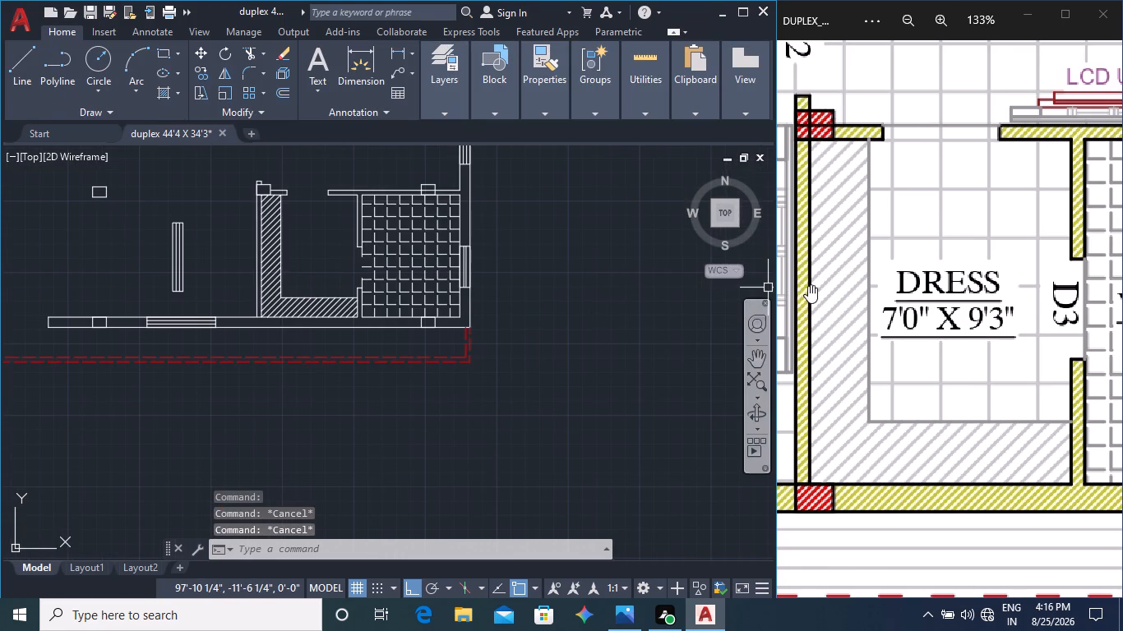
# Examine the reference plan around the dress room, hall/living, pooja, D1/C opening and dining area for elements still to draw.
pyautogui.middleClick(834, 291)
pyautogui.moveTo(829, 302); pyautogui.dragTo(965, 274, button='middle')
pyautogui.scroll(-5, 871, 300)
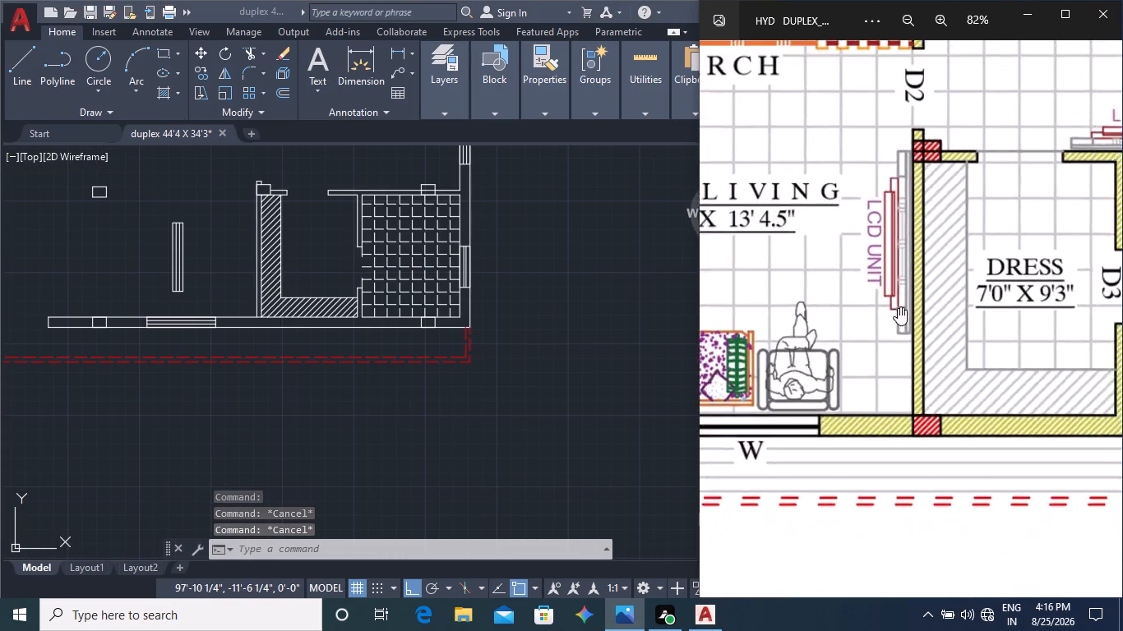
pyautogui.moveTo(934, 293); pyautogui.dragTo(879, 322, button='middle')
pyautogui.moveTo(905, 321); pyautogui.dragTo(858, 316, button='middle')
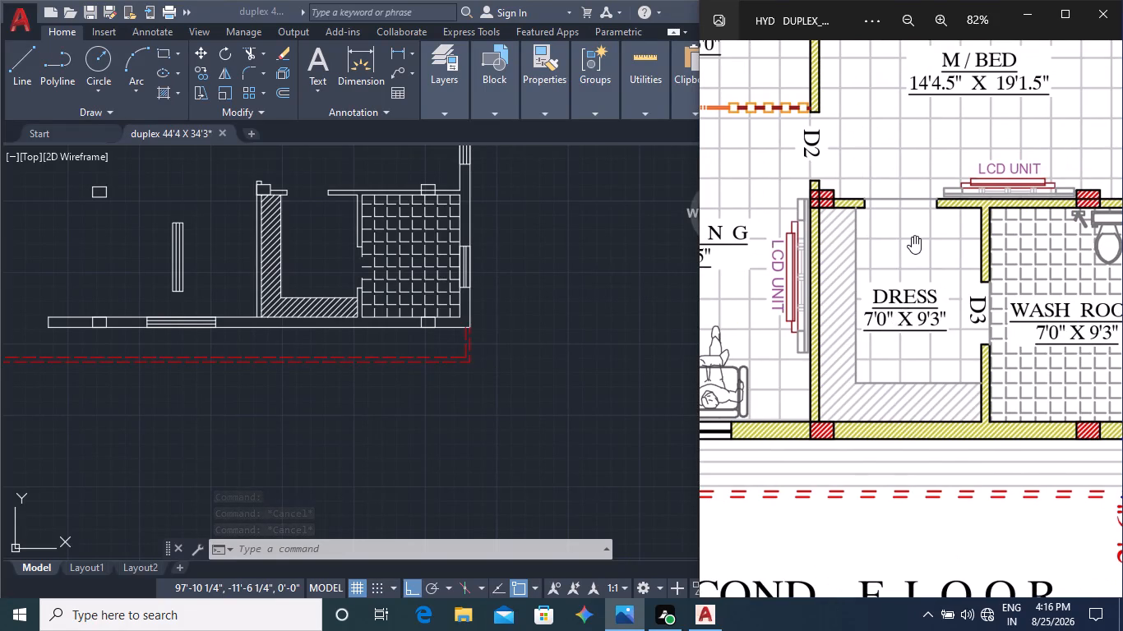
pyautogui.scroll(-3, 912, 236)
pyautogui.scroll(-2, 823, 199)
pyautogui.moveTo(823, 199); pyautogui.dragTo(826, 200, button='middle')
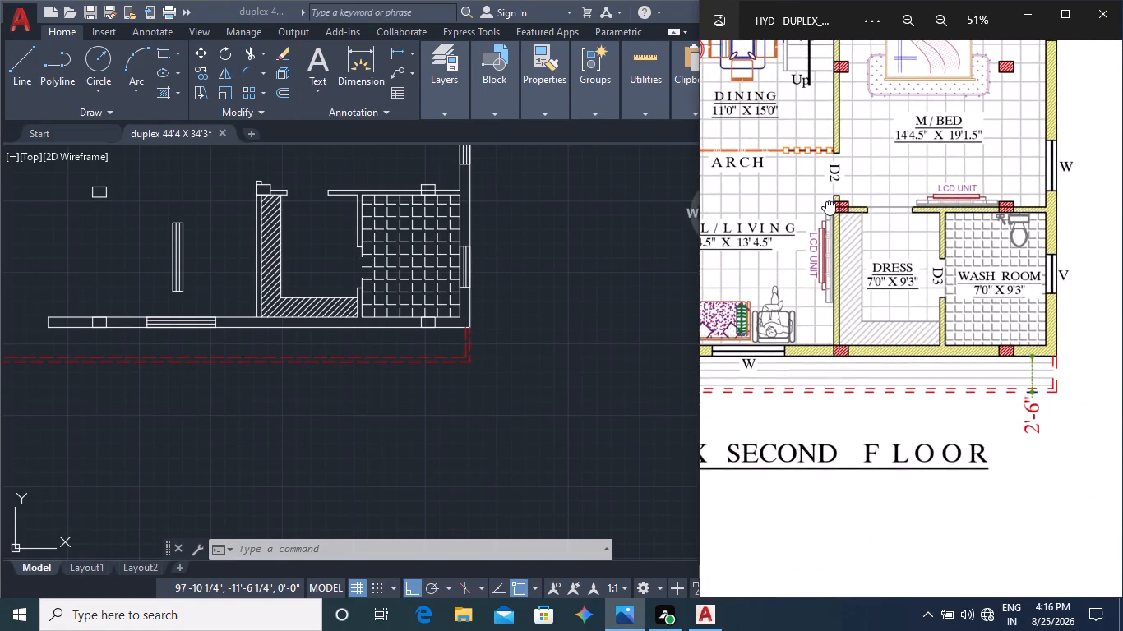
pyautogui.moveTo(826, 200); pyautogui.dragTo(906, 222, button='middle')
pyautogui.moveTo(871, 260); pyautogui.dragTo(926, 255, button='middle')
pyautogui.moveTo(836, 281); pyautogui.dragTo(881, 276, button='middle')
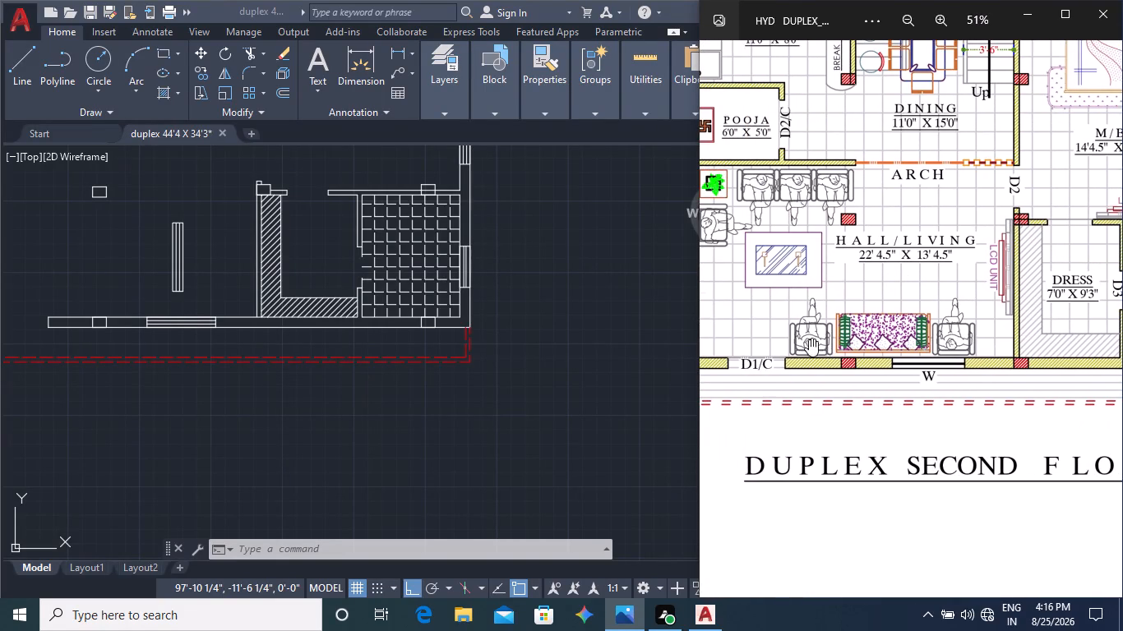
pyautogui.moveTo(809, 339); pyautogui.dragTo(894, 318, button='middle')
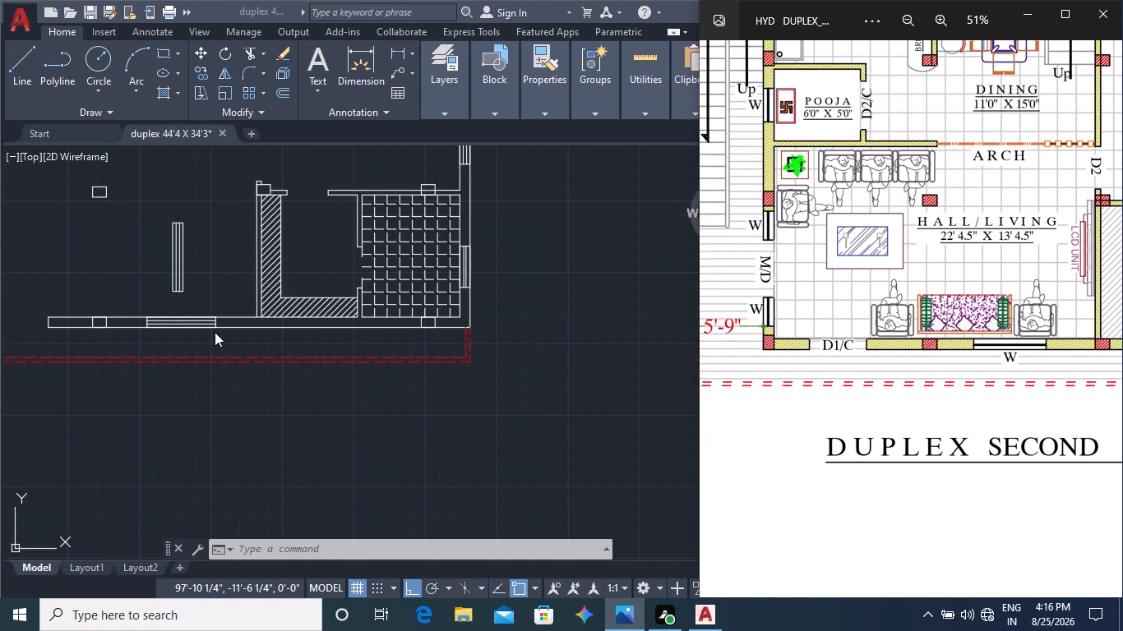
pyautogui.moveTo(215, 333); pyautogui.dragTo(252, 342, button='middle')
pyautogui.moveTo(253, 342); pyautogui.dragTo(303, 349, button='middle')
pyautogui.middleClick(863, 368)
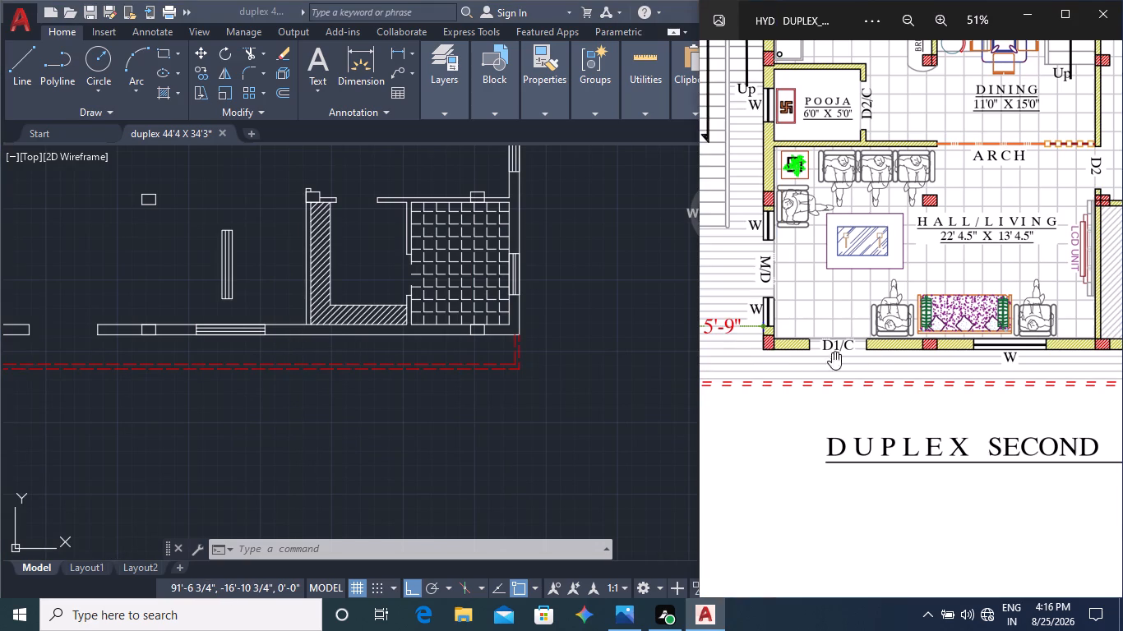
pyautogui.scroll(17, 835, 343)
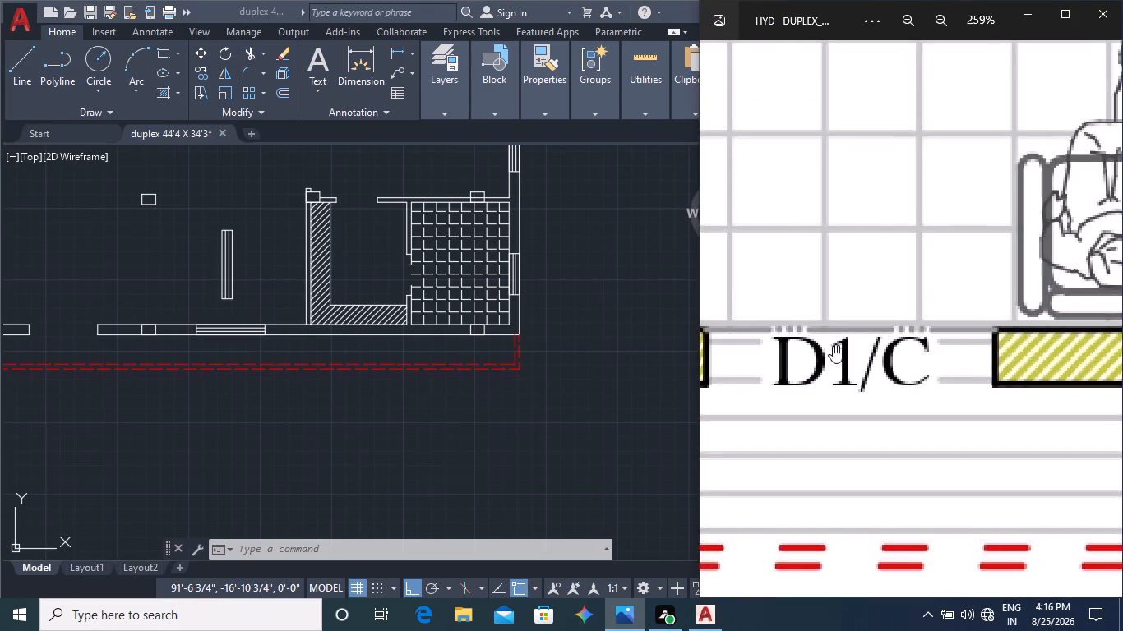
pyautogui.scroll(-20, 833, 345)
pyautogui.moveTo(837, 313); pyautogui.dragTo(867, 317, button='middle')
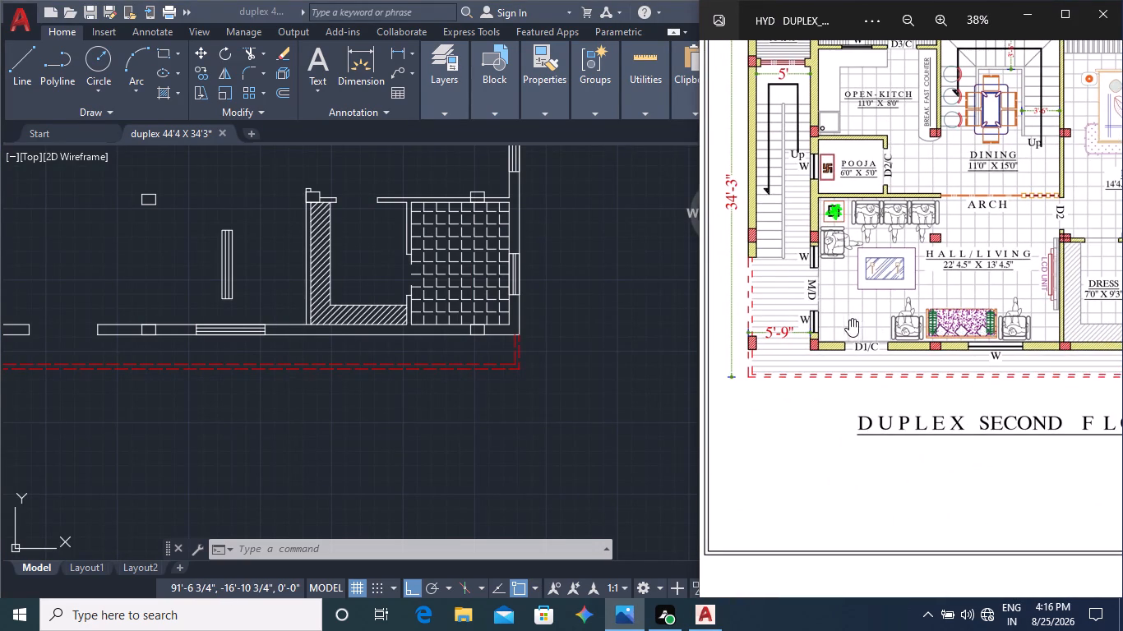
pyautogui.moveTo(870, 320); pyautogui.dragTo(922, 306, button='middle')
pyautogui.scroll(3, 825, 303)
pyautogui.scroll(-1, 825, 303)
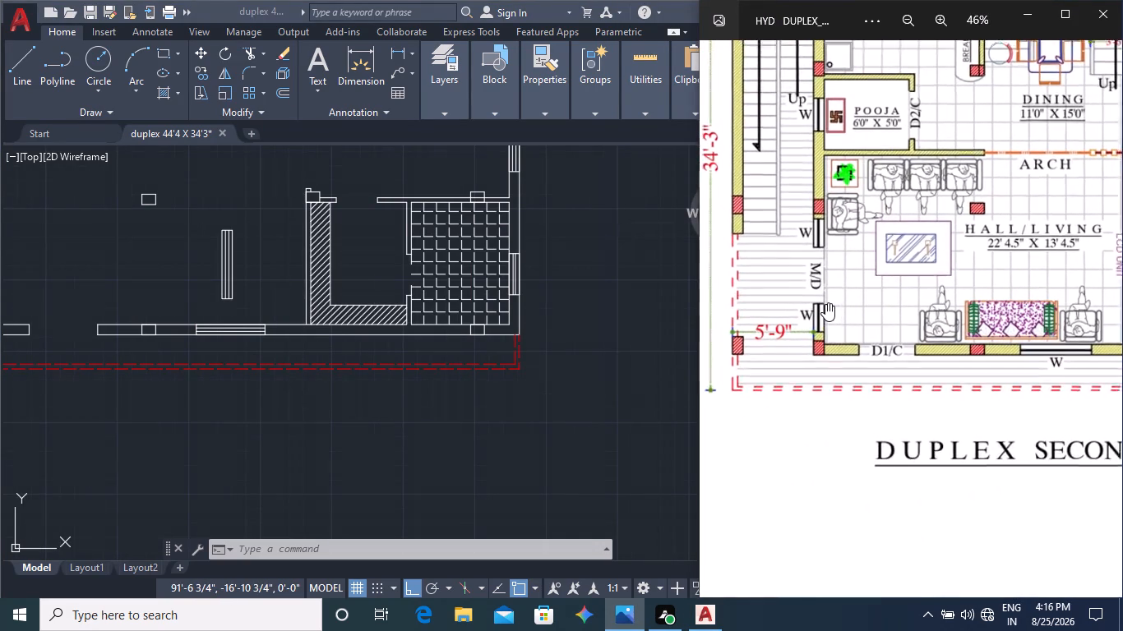
pyautogui.scroll(2, 817, 264)
pyautogui.scroll(-2, 817, 264)
pyautogui.moveTo(861, 303); pyautogui.dragTo(864, 324, button='middle')
pyautogui.moveTo(874, 300); pyautogui.dragTo(862, 334, button='middle')
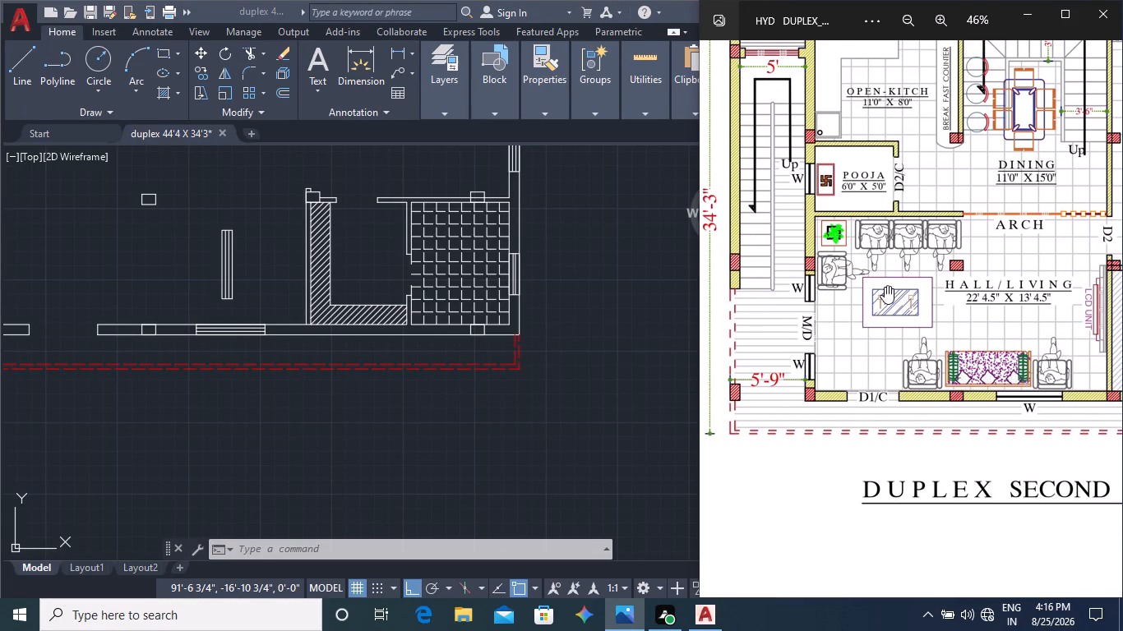
pyautogui.moveTo(885, 286); pyautogui.dragTo(850, 299, button='middle')
pyautogui.moveTo(949, 296); pyautogui.dragTo(894, 311, button='middle')
pyautogui.moveTo(989, 281); pyautogui.dragTo(949, 290, button='middle')
pyautogui.moveTo(990, 284); pyautogui.dragTo(975, 289, button='middle')
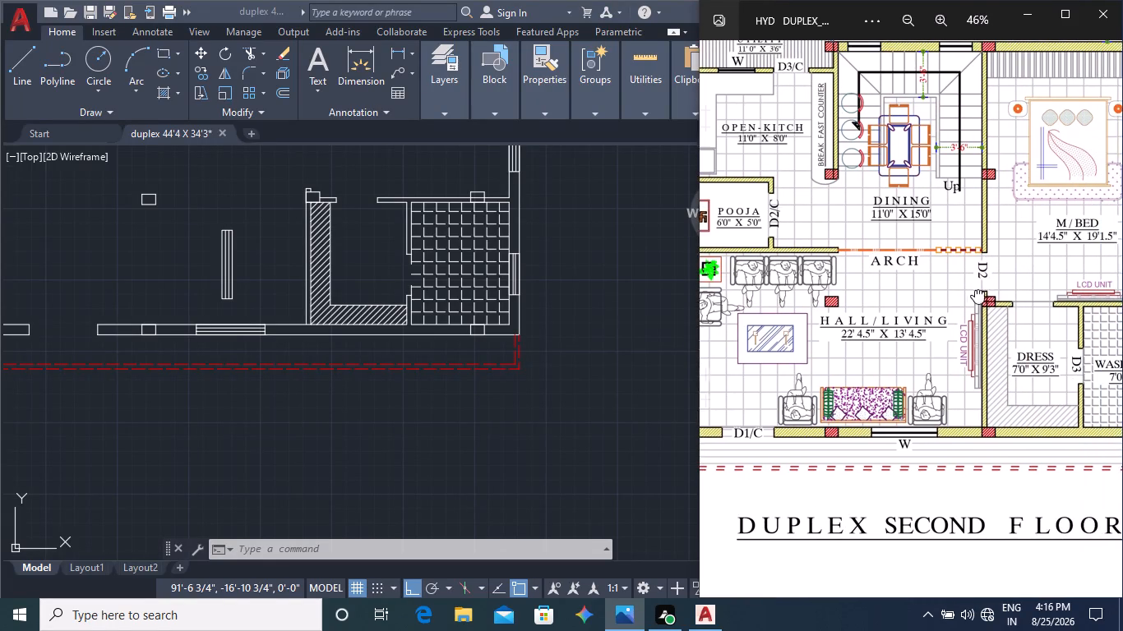
pyautogui.moveTo(975, 289); pyautogui.dragTo(946, 298, button='middle')
# Examine the arch line between dining and hall/living in the reference plan and compare it with the same opening in the drawing.
pyautogui.scroll(12, 863, 274)
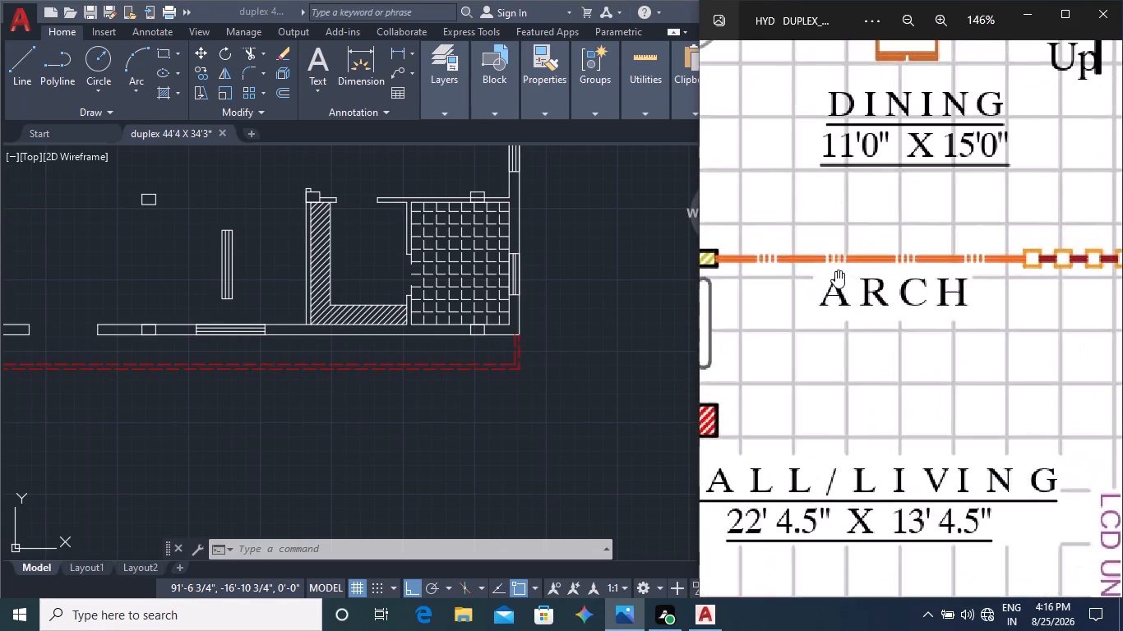
pyautogui.scroll(-7, 835, 270)
pyautogui.scroll(3, 835, 267)
pyautogui.scroll(-1, 835, 267)
pyautogui.scroll(1, 835, 267)
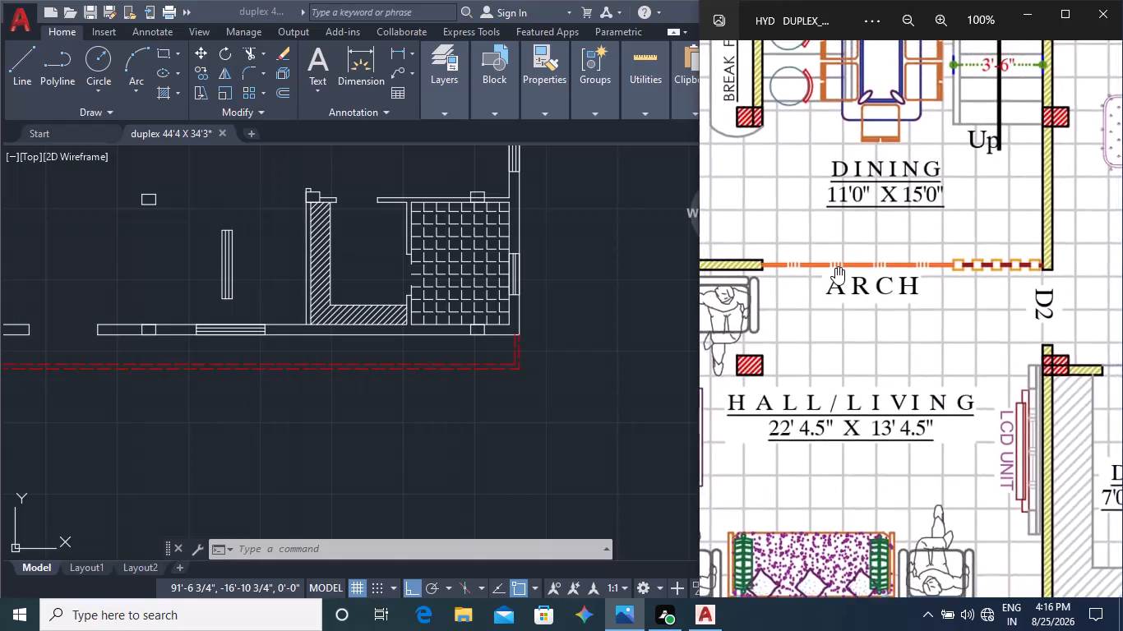
pyautogui.scroll(9, 835, 267)
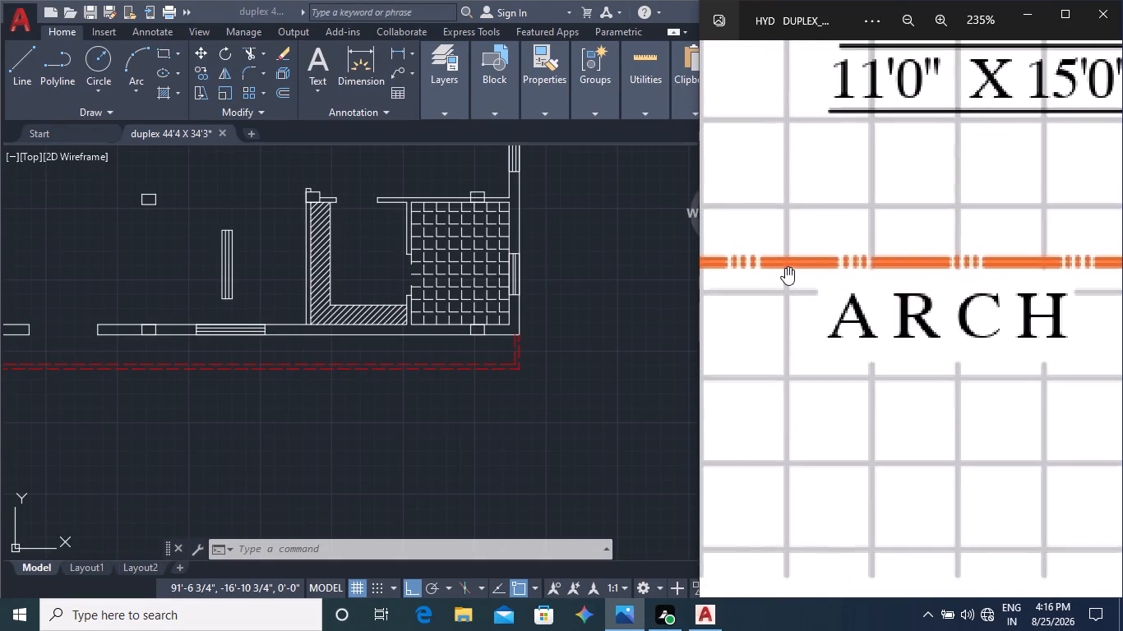
pyautogui.scroll(-8, 785, 267)
pyautogui.moveTo(406, 253); pyautogui.dragTo(409, 266, button='middle')
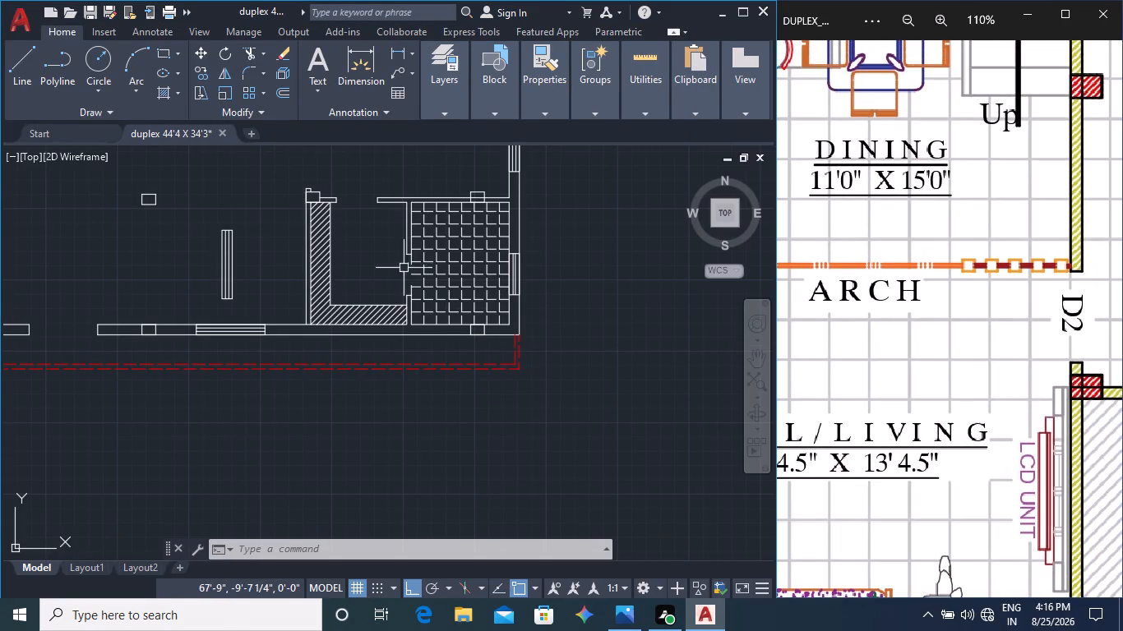
pyautogui.moveTo(423, 292); pyautogui.dragTo(458, 410, button='middle')
pyautogui.moveTo(430, 259); pyautogui.dragTo(465, 394, button='middle')
pyautogui.moveTo(459, 350); pyautogui.dragTo(486, 435, button='middle')
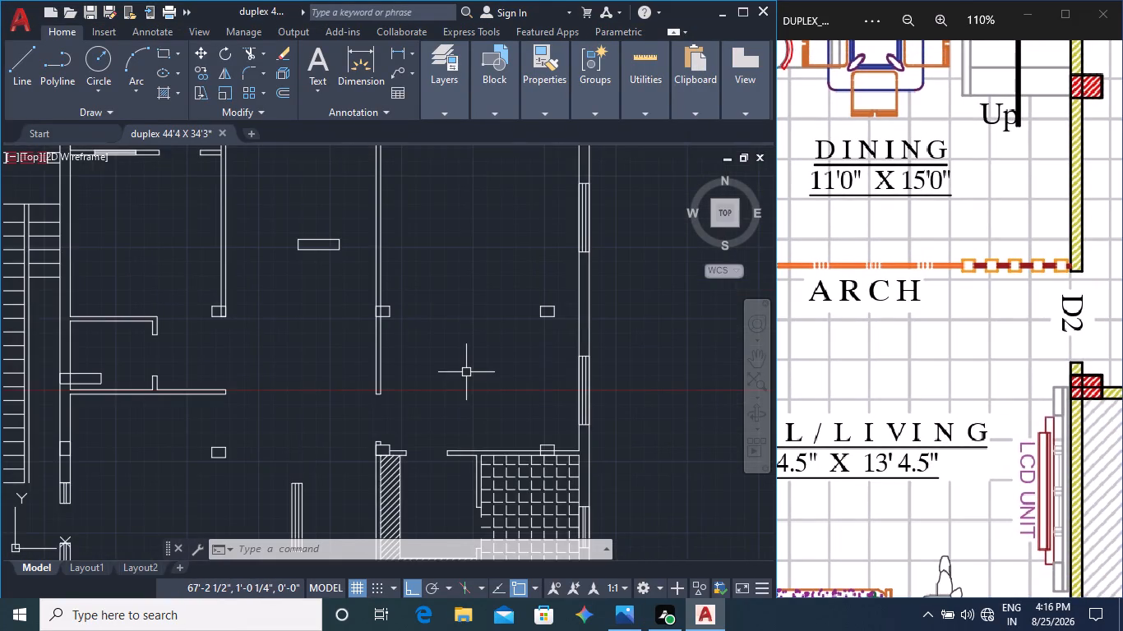
pyautogui.moveTo(491, 431); pyautogui.dragTo(520, 344, button='middle')
pyautogui.middleClick(824, 385)
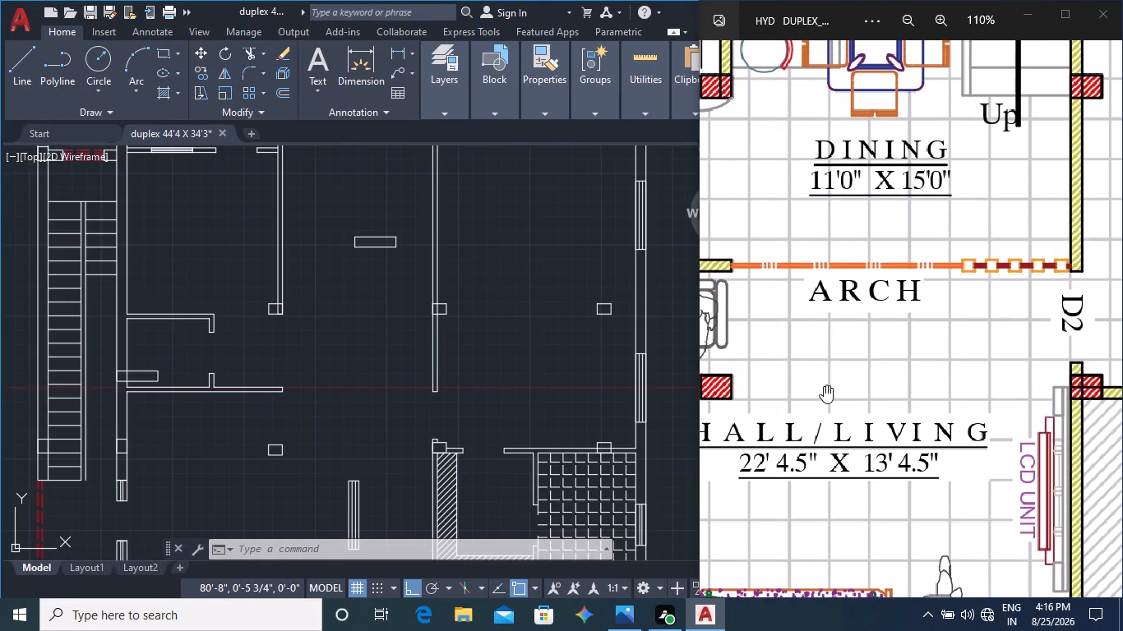
pyautogui.moveTo(821, 383); pyautogui.dragTo(945, 355, button='middle')
pyautogui.scroll(-3, 923, 355)
pyautogui.moveTo(358, 415); pyautogui.dragTo(372, 375, button='middle')
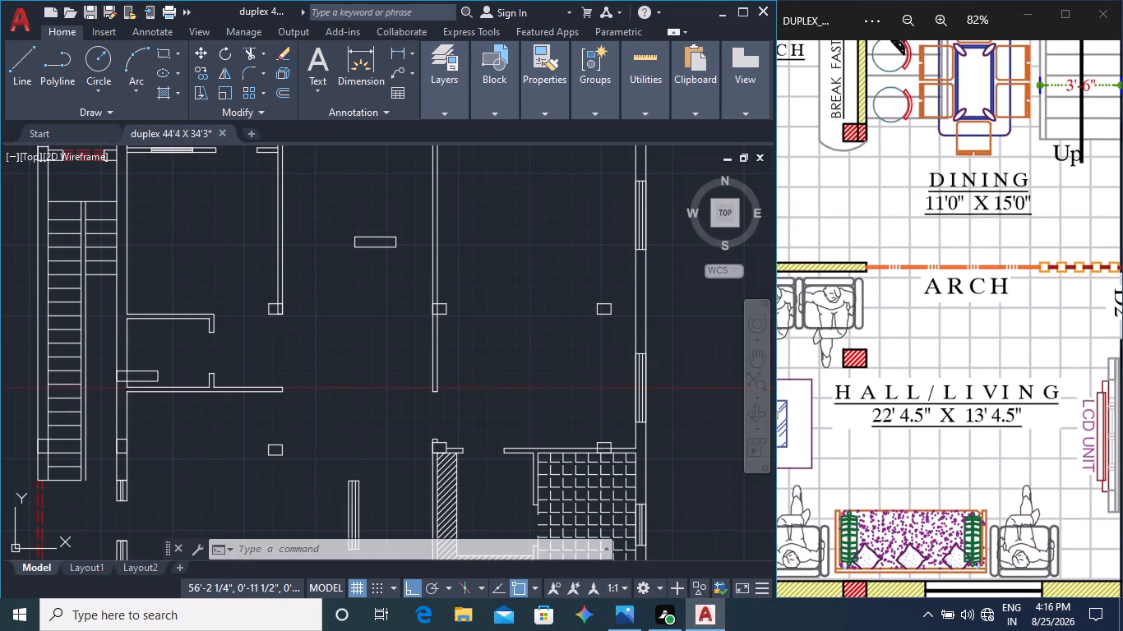
pyautogui.moveTo(379, 380); pyautogui.dragTo(397, 337, button='middle')
pyautogui.middleClick(873, 357)
pyautogui.moveTo(922, 355); pyautogui.dragTo(798, 364, button='middle')
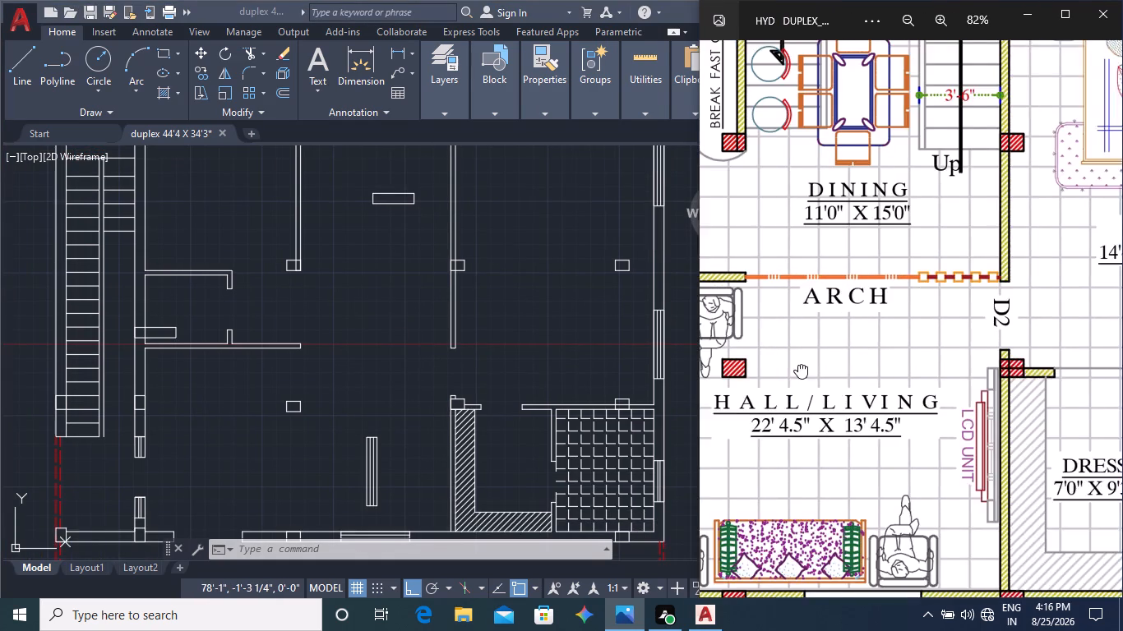
pyautogui.moveTo(798, 364); pyautogui.dragTo(857, 357, button='middle')
pyautogui.scroll(4, 340, 354)
# Draw a horizontal line for the arch from the end of the pooja-side wall across to the wall beside door D2.
pyautogui.moveTo(232, 343); pyautogui.dragTo(398, 315, button='middle')
pyautogui.scroll(1, 251, 329)
pyautogui.moveTo(247, 332); pyautogui.dragTo(463, 310, button='middle')
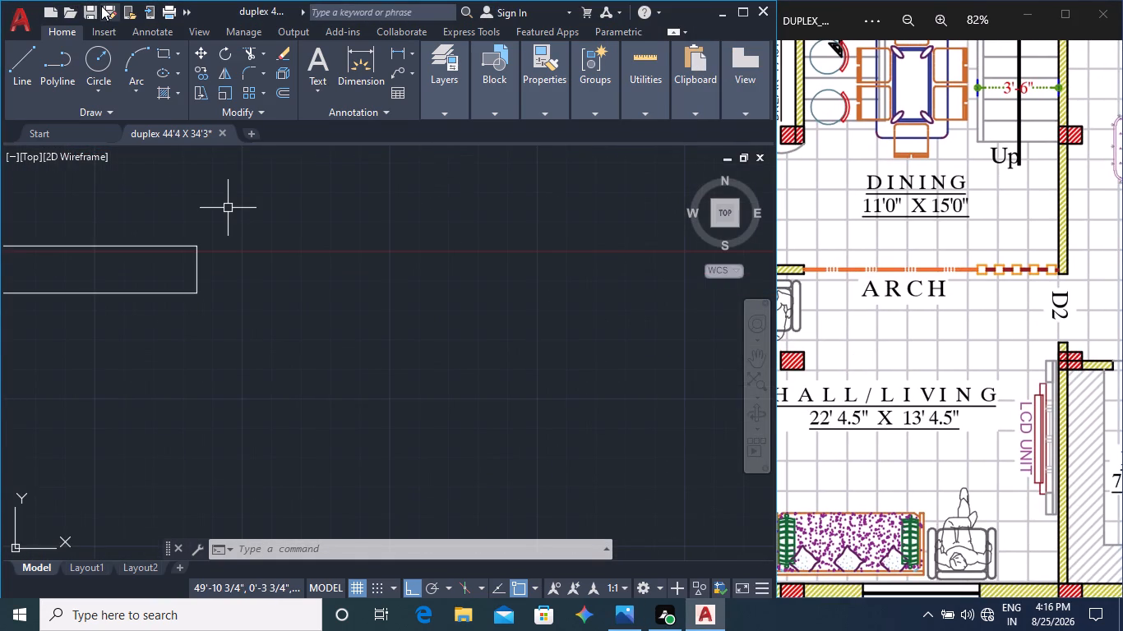
pyautogui.click(20, 67)
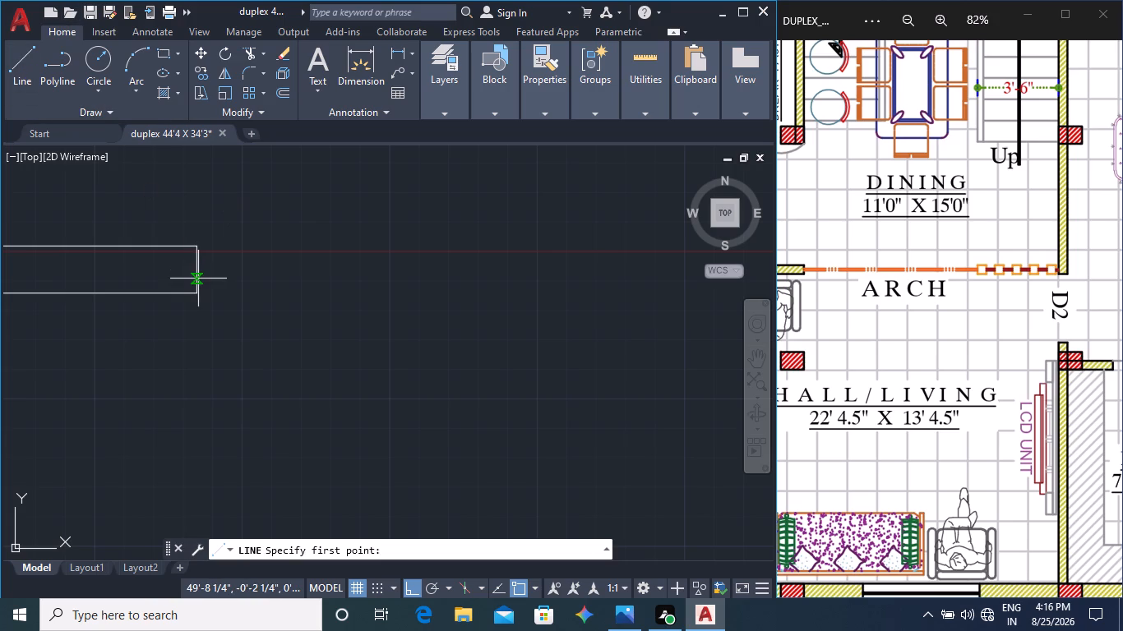
pyautogui.click(196, 273)
pyautogui.moveTo(404, 280); pyautogui.dragTo(166, 243, button='middle')
pyautogui.scroll(-3, 203, 240)
pyautogui.scroll(-4, 506, 253)
pyautogui.moveTo(535, 260); pyautogui.dragTo(506, 253, button='middle')
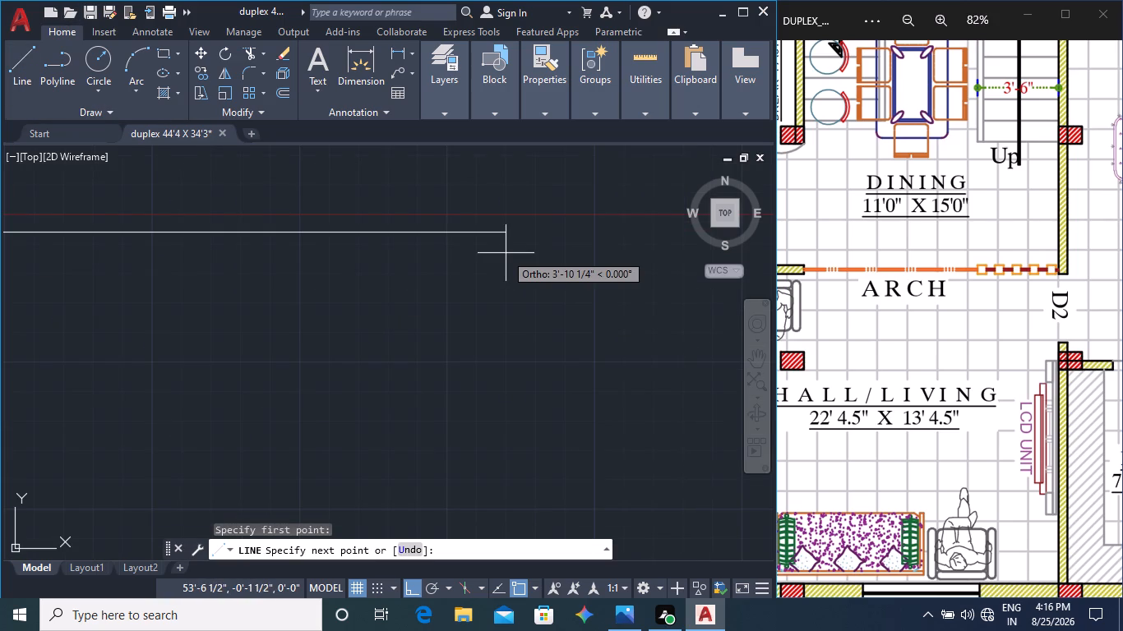
pyautogui.moveTo(506, 253); pyautogui.dragTo(450, 265, button='middle')
pyautogui.scroll(2, 602, 259)
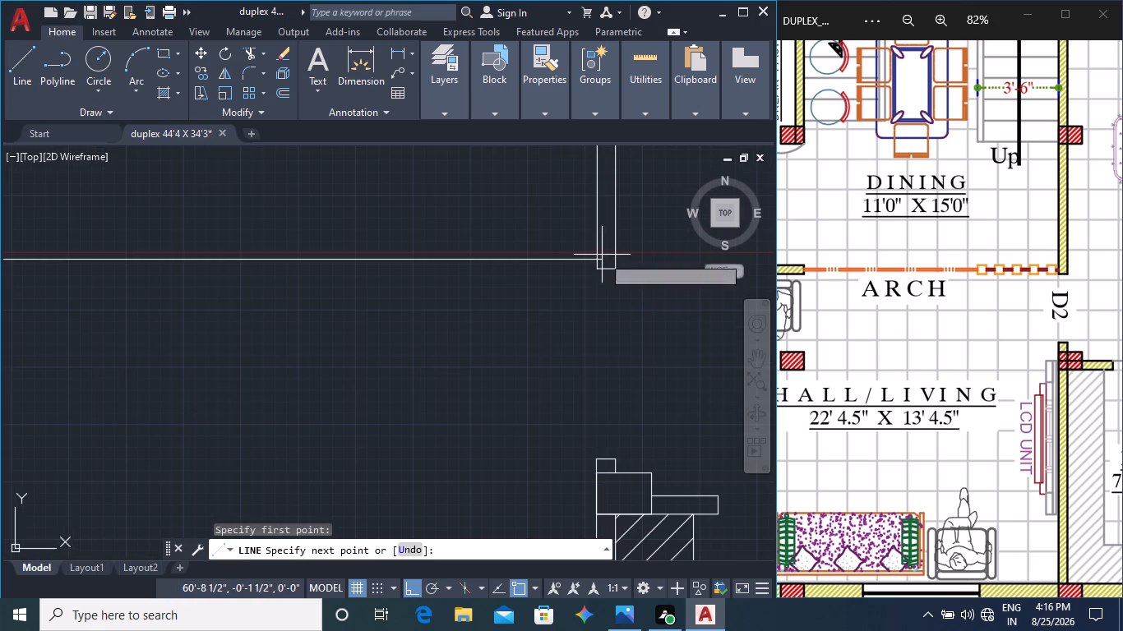
pyautogui.click(598, 260)
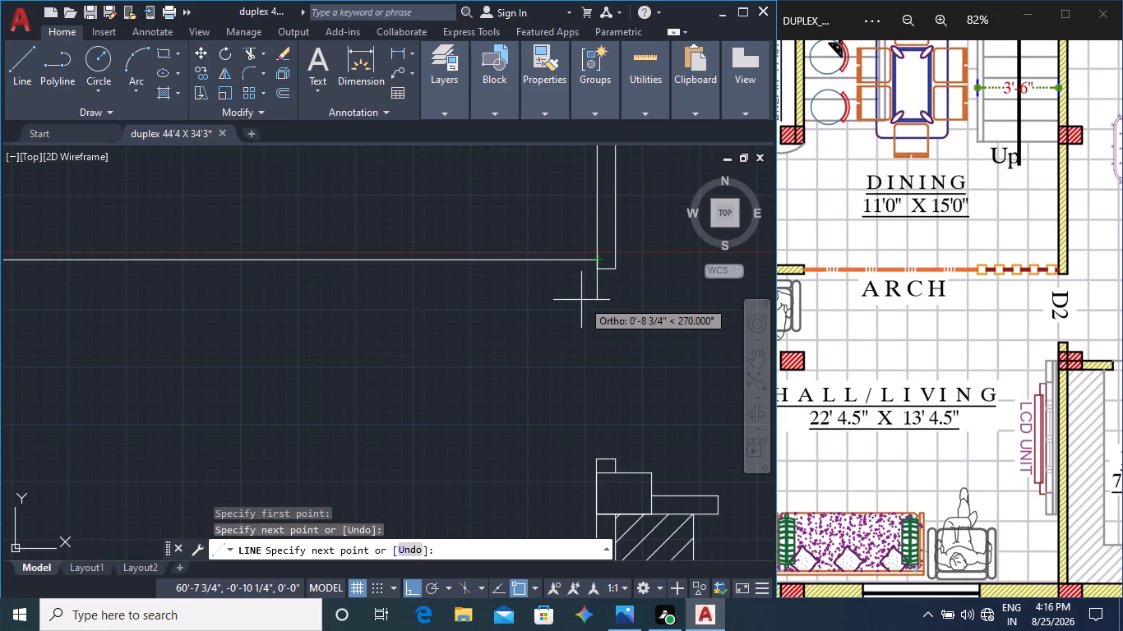
pyautogui.press('Escape')
# Offset the arch line 1" to both sides, below and above.
pyautogui.click(423, 263)
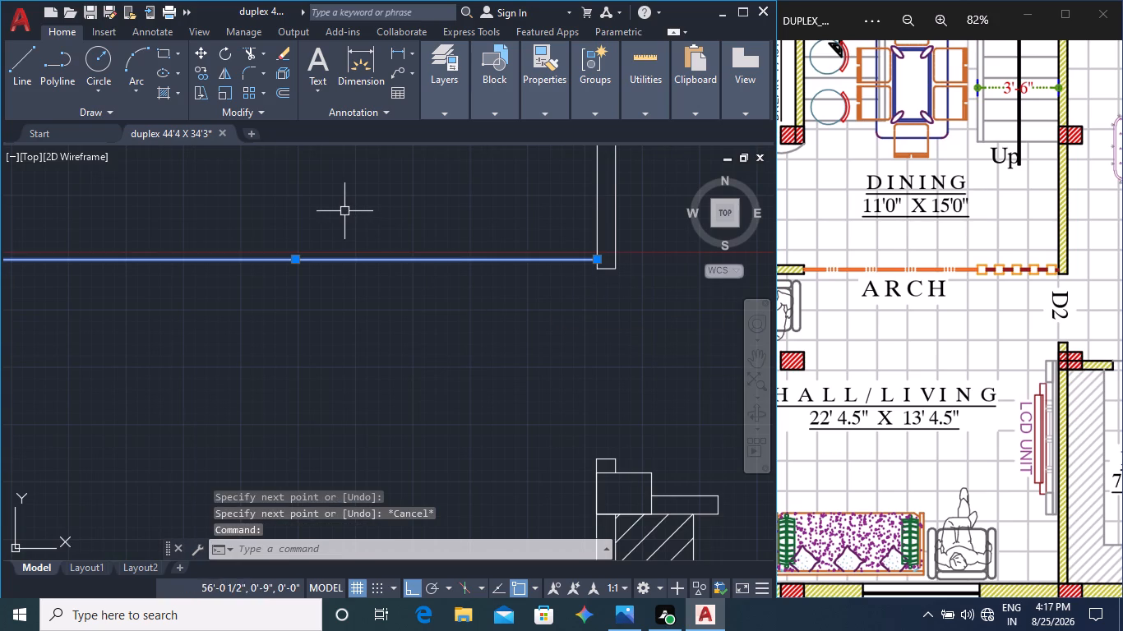
pyautogui.press('o')
pyautogui.press('Return')
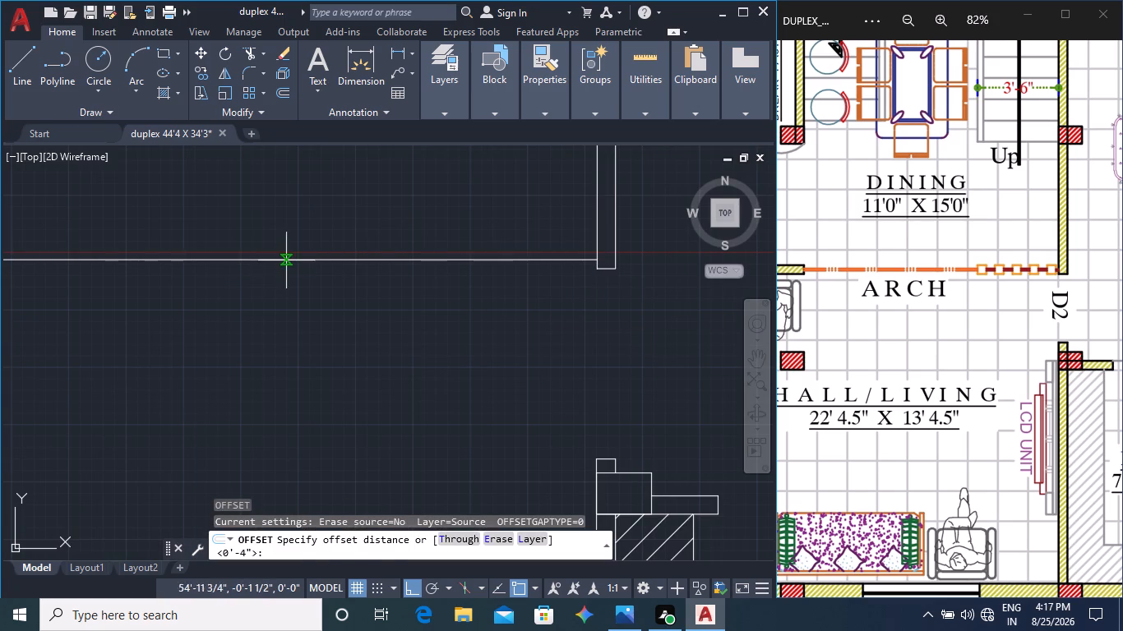
pyautogui.click(286, 260)
pyautogui.write('1"')
pyautogui.press('Return')
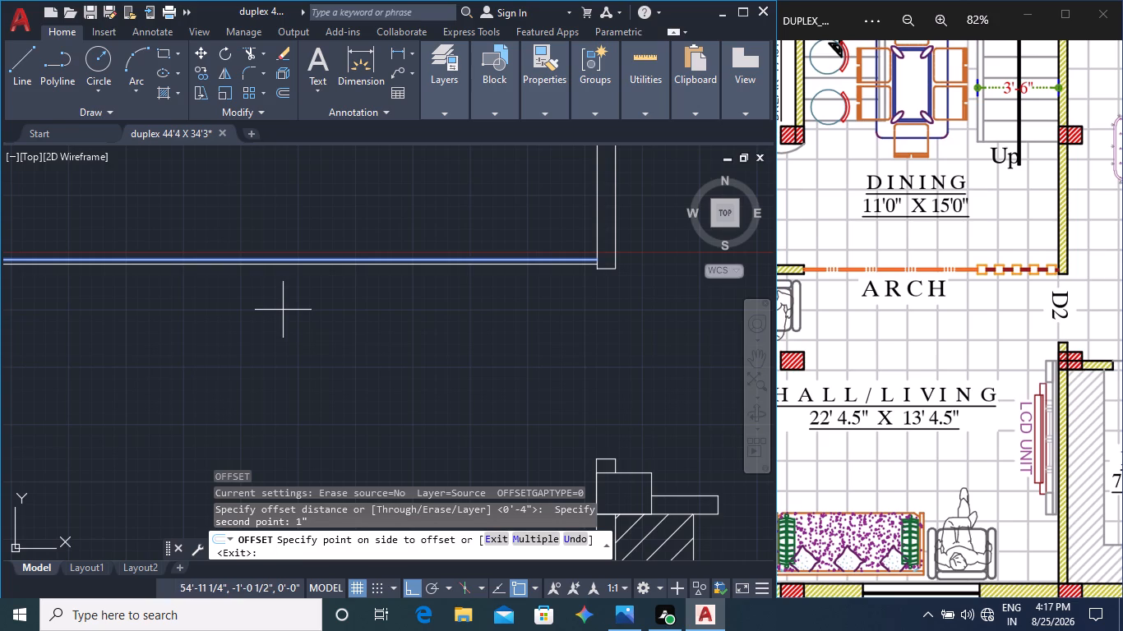
pyautogui.click(325, 306)
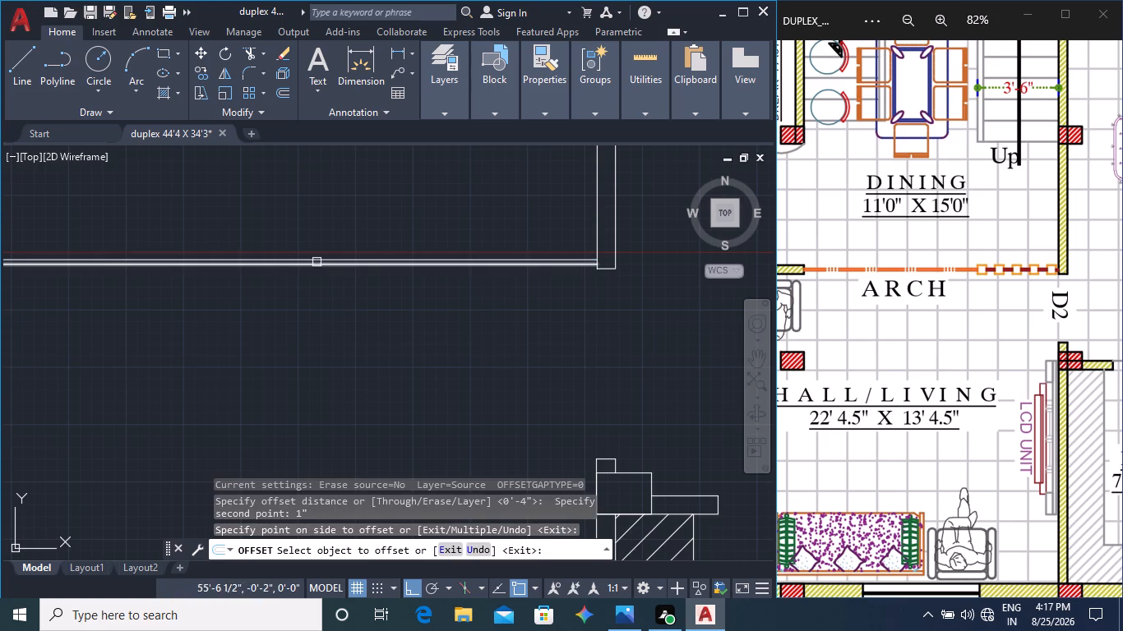
pyautogui.click(315, 258)
pyautogui.click(317, 212)
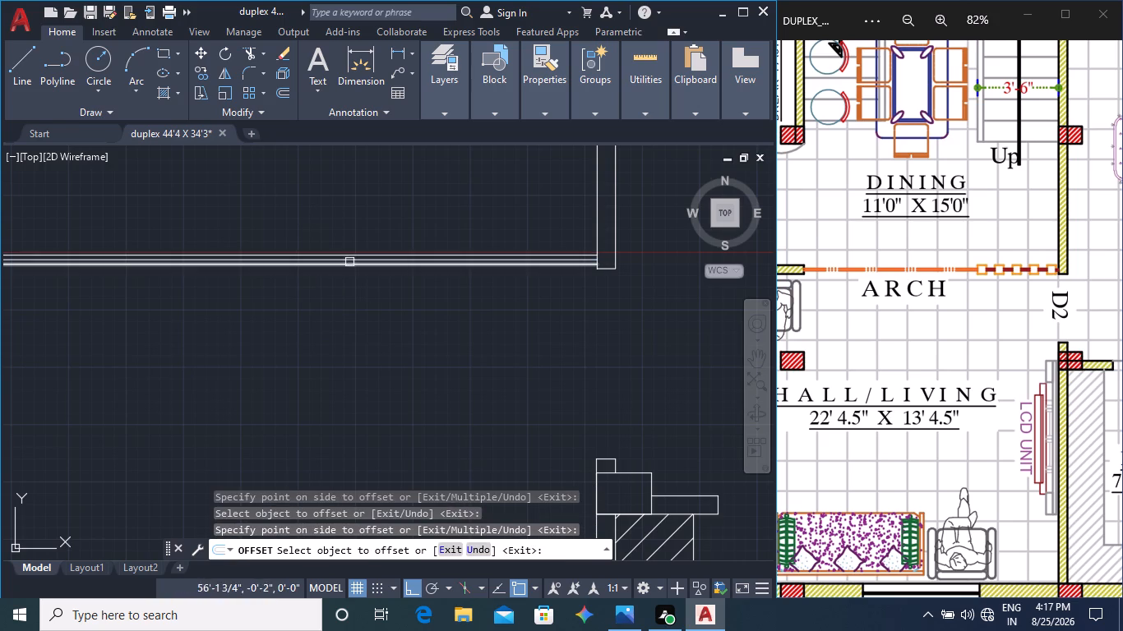
pyautogui.click(349, 259)
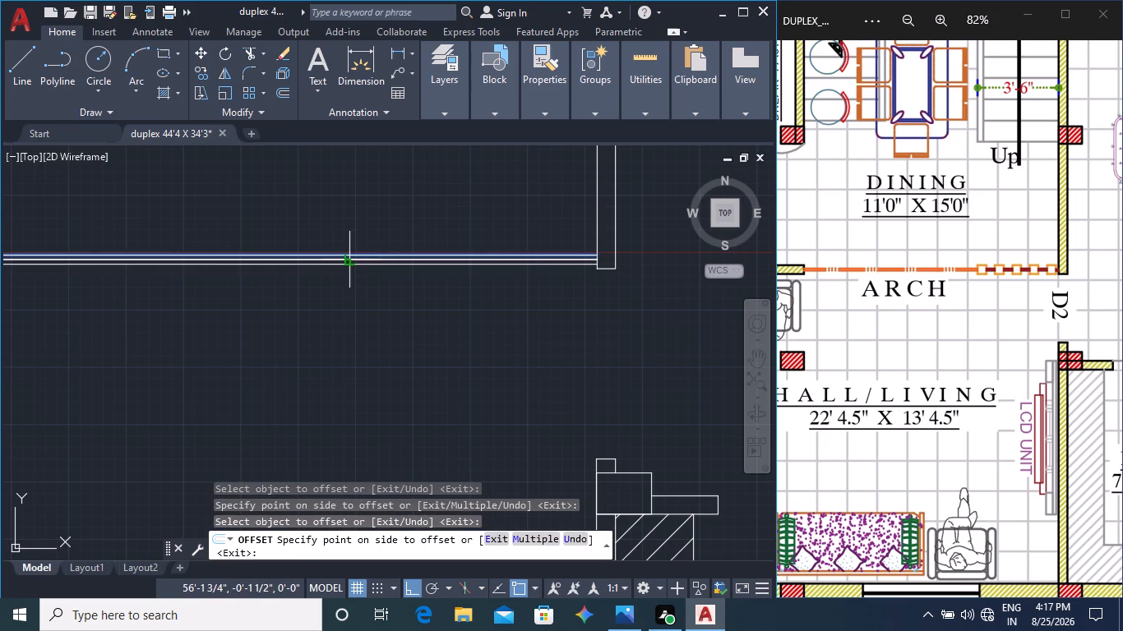
pyautogui.press('Escape')
pyautogui.press('Escape')
# Erase the original centre line of the arch, keeping the two offset lines.
pyautogui.click(352, 259)
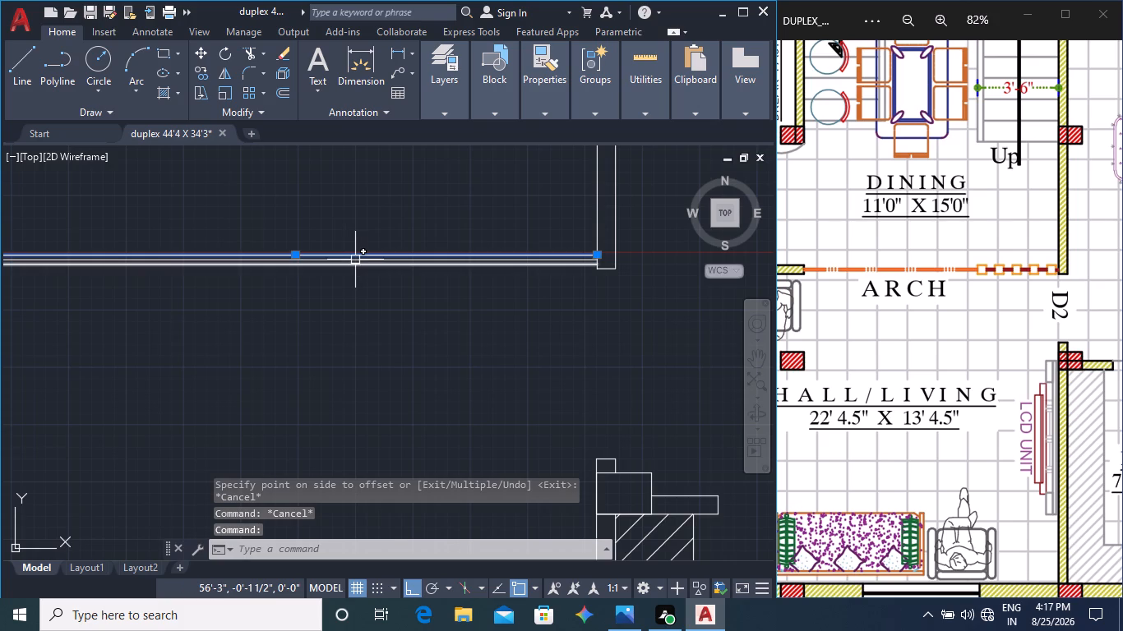
pyautogui.press('Escape')
pyautogui.press('Escape')
pyautogui.scroll(3, 367, 260)
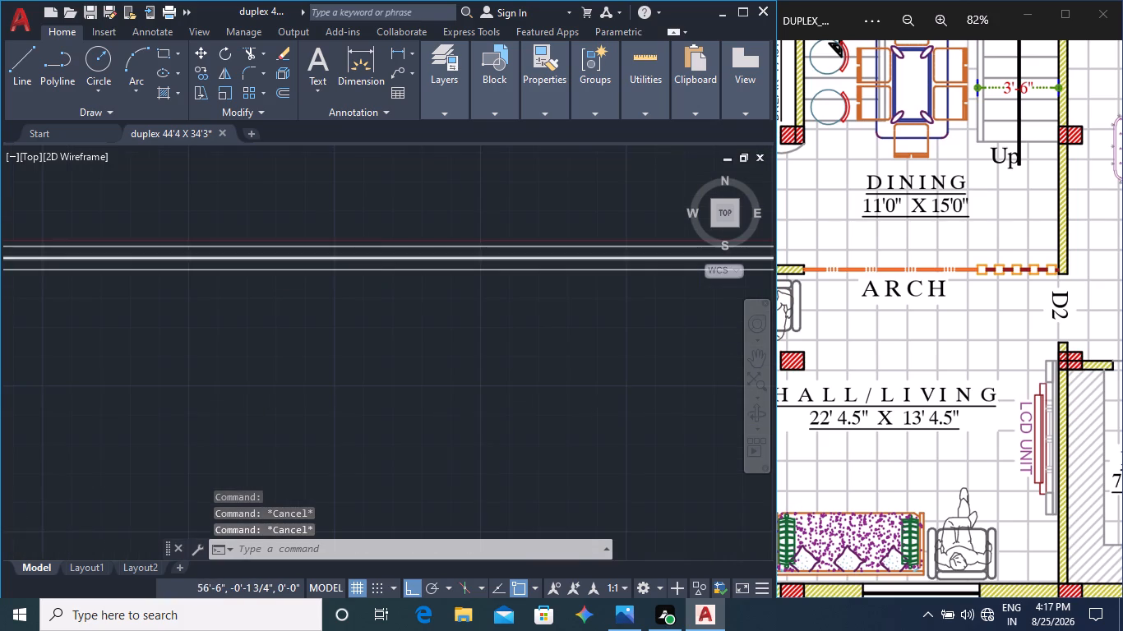
pyautogui.click(399, 252)
pyautogui.press('Delete')
pyautogui.scroll(-5, 408, 269)
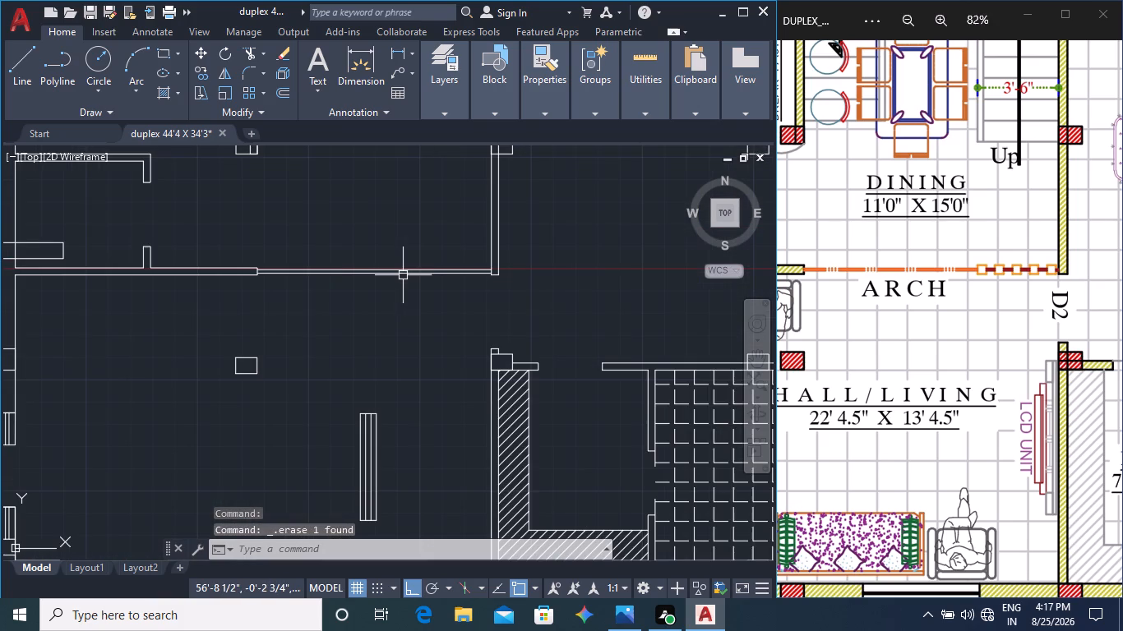
pyautogui.scroll(3, 264, 269)
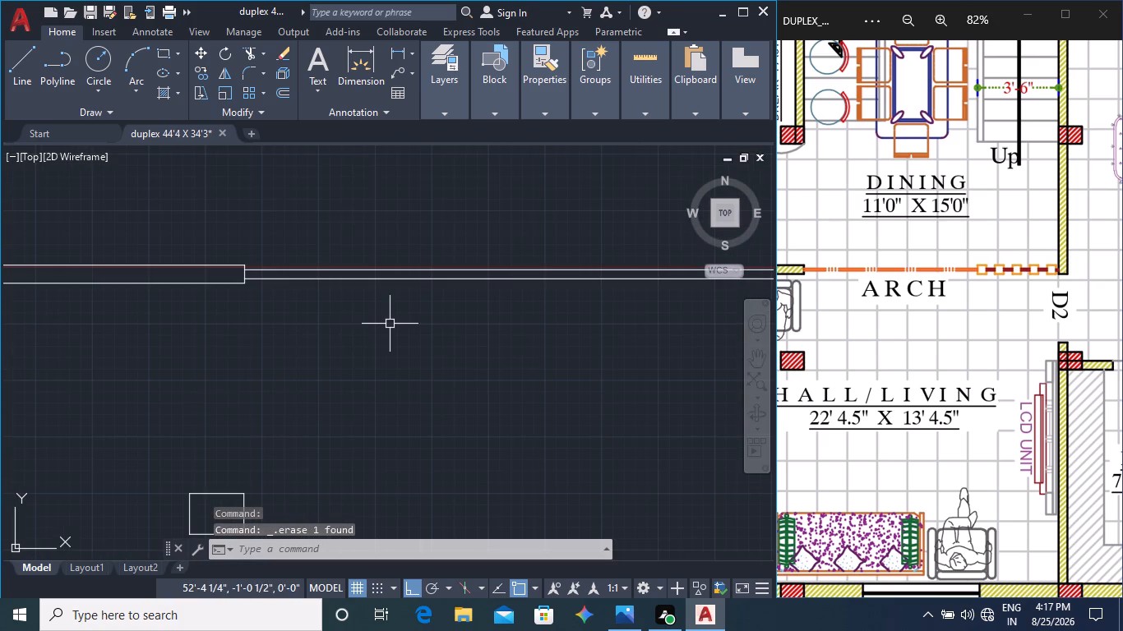
pyautogui.scroll(1, 314, 285)
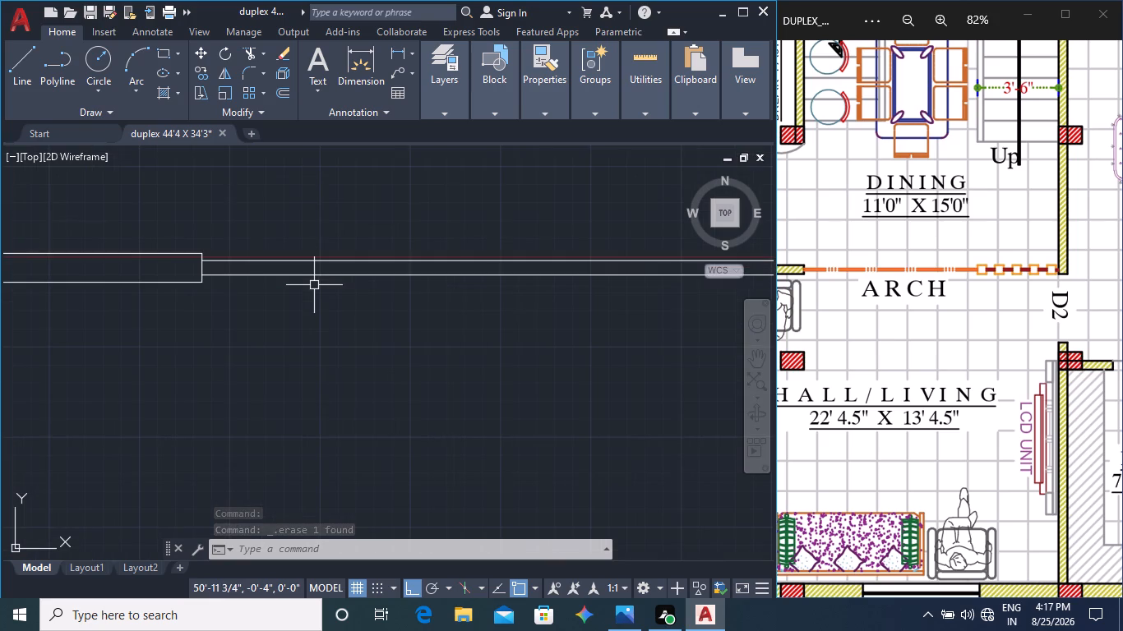
# Draw a short vertical line across the two arch lines, 3' from the wall beside door D2.
pyautogui.moveTo(561, 339); pyautogui.dragTo(473, 335, button='middle')
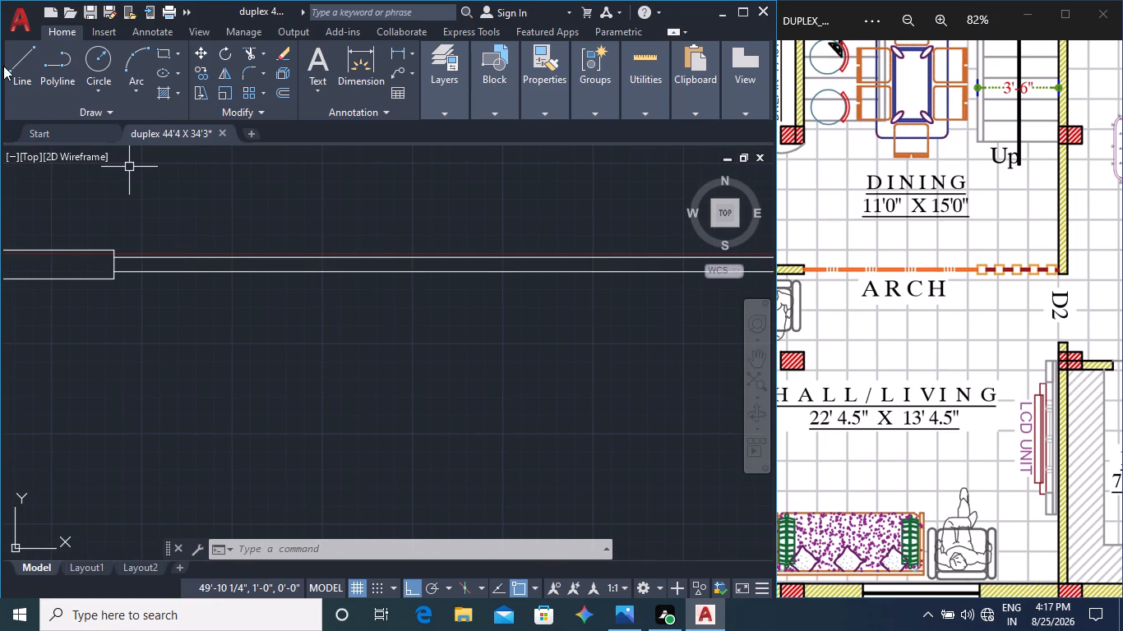
pyautogui.click(16, 69)
pyautogui.moveTo(447, 410); pyautogui.dragTo(384, 394, button='middle')
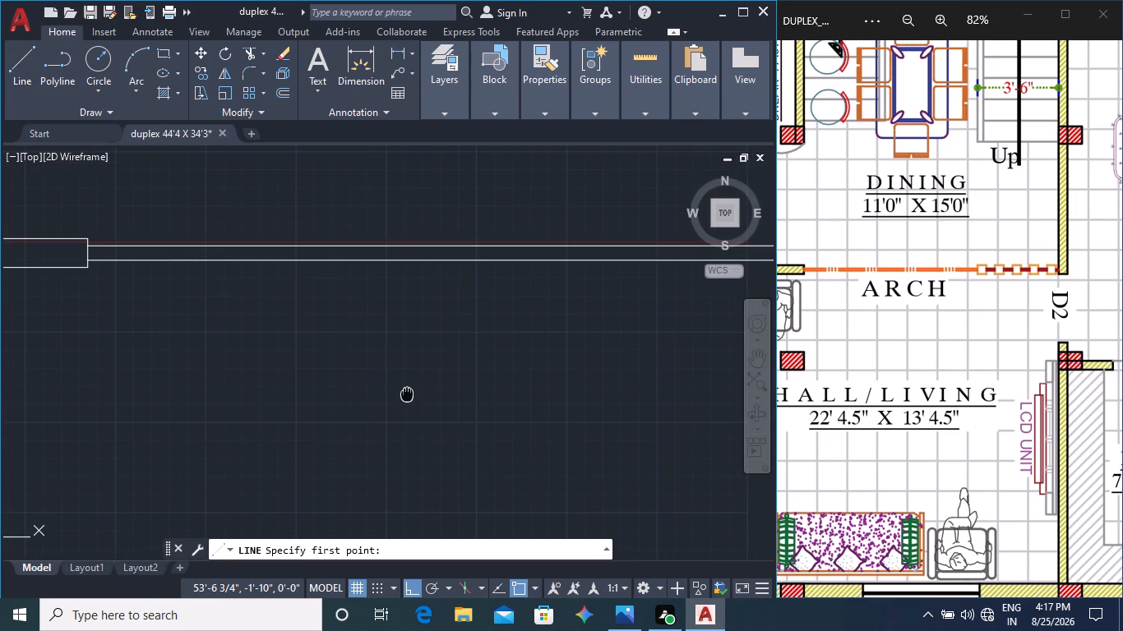
pyautogui.moveTo(595, 325); pyautogui.dragTo(335, 363, button='middle')
pyautogui.moveTo(558, 372); pyautogui.dragTo(365, 387, button='middle')
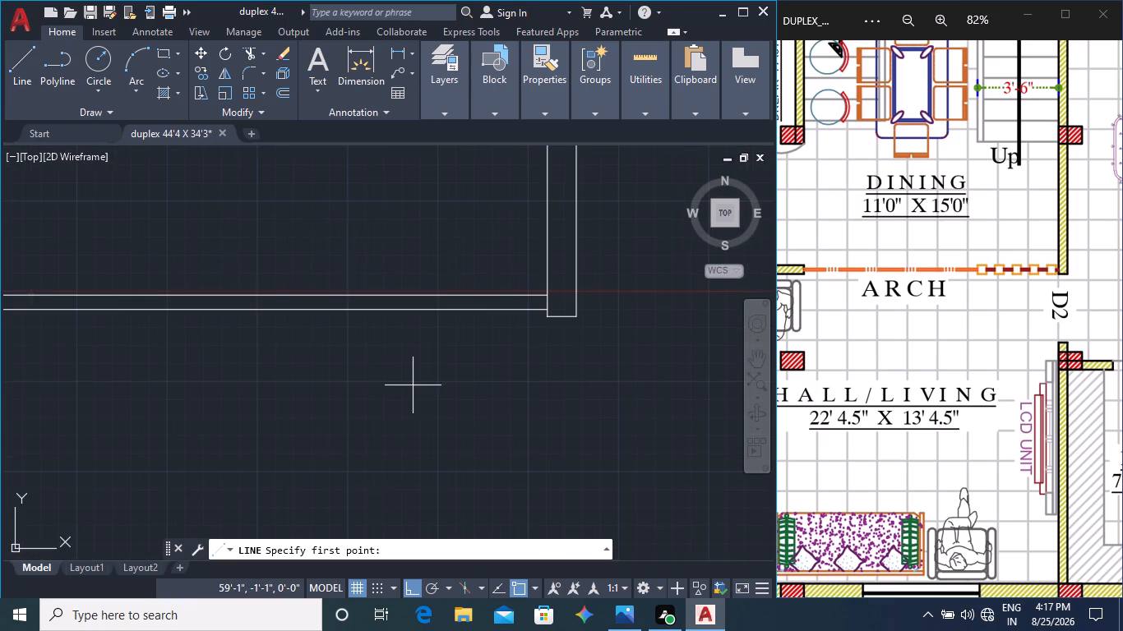
pyautogui.press('t')
pyautogui.press('k')
pyautogui.press('Return')
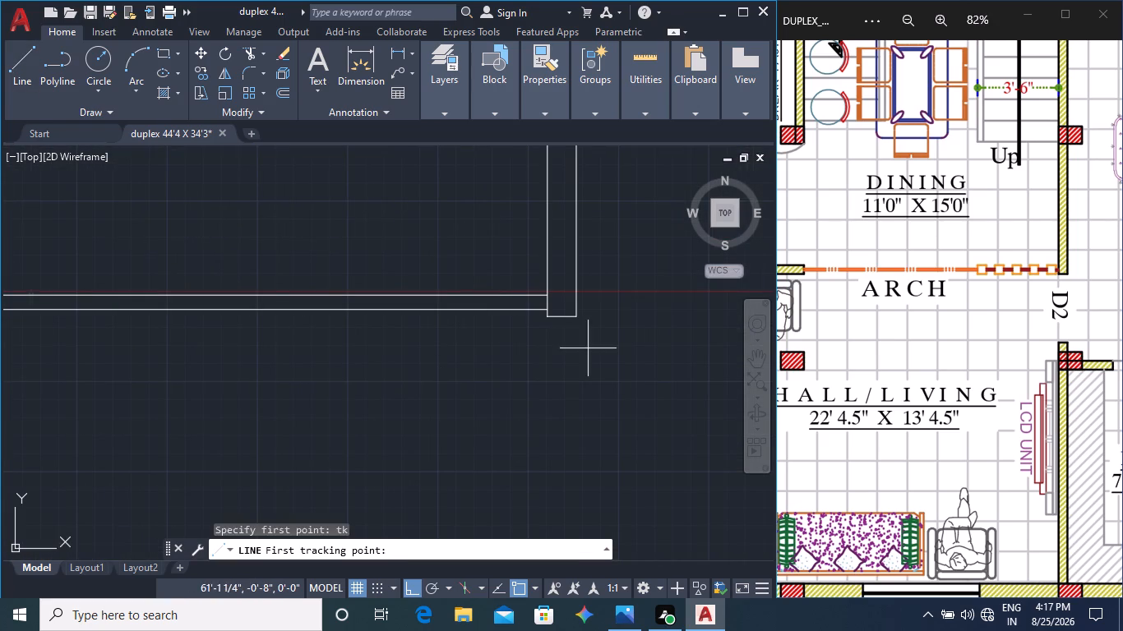
pyautogui.click(548, 307)
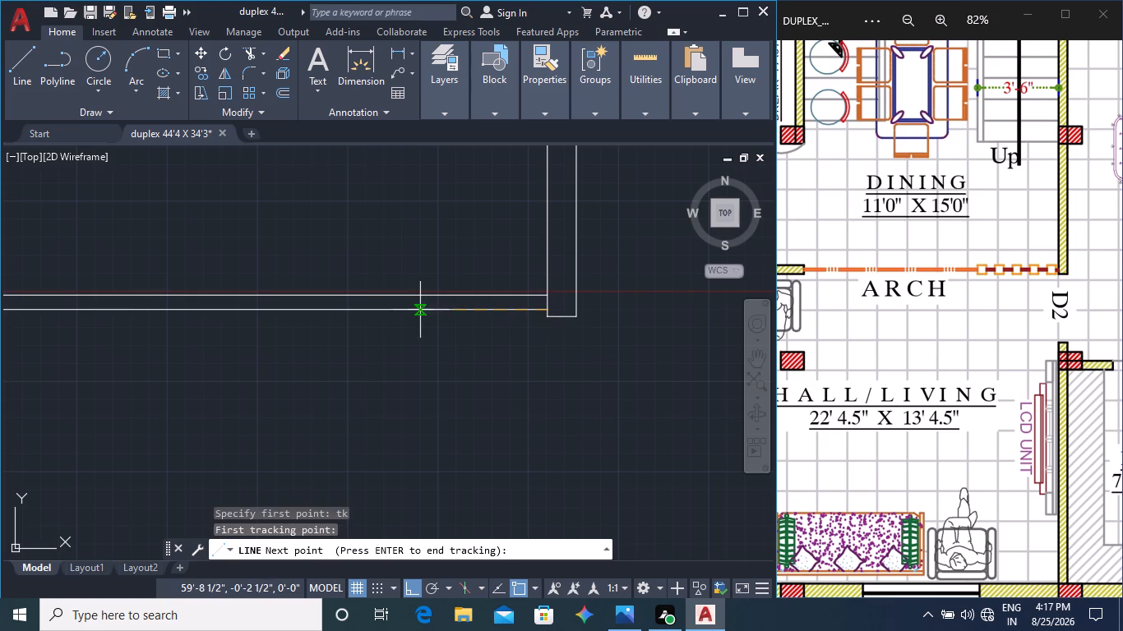
pyautogui.write("3'")
pyautogui.press('Return')
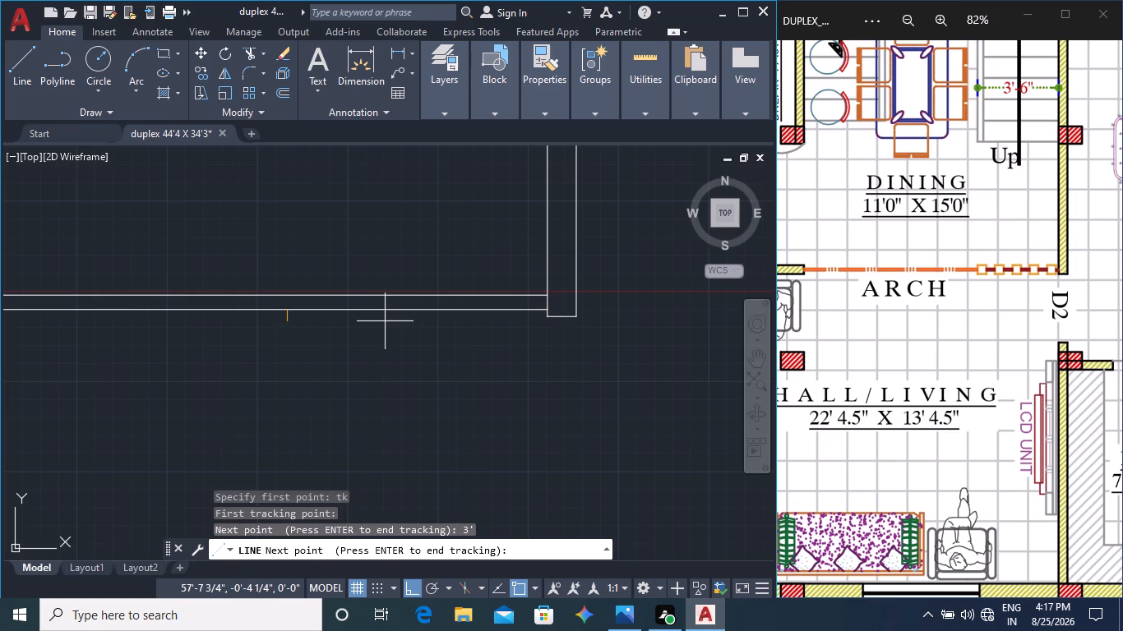
pyautogui.press('Return')
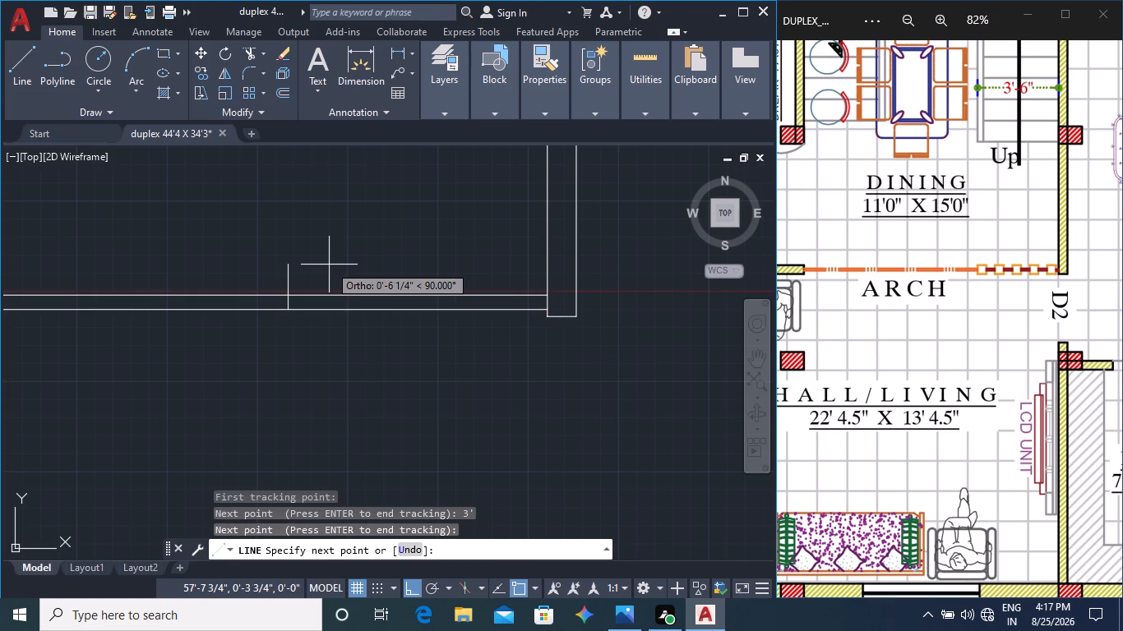
pyautogui.click(287, 294)
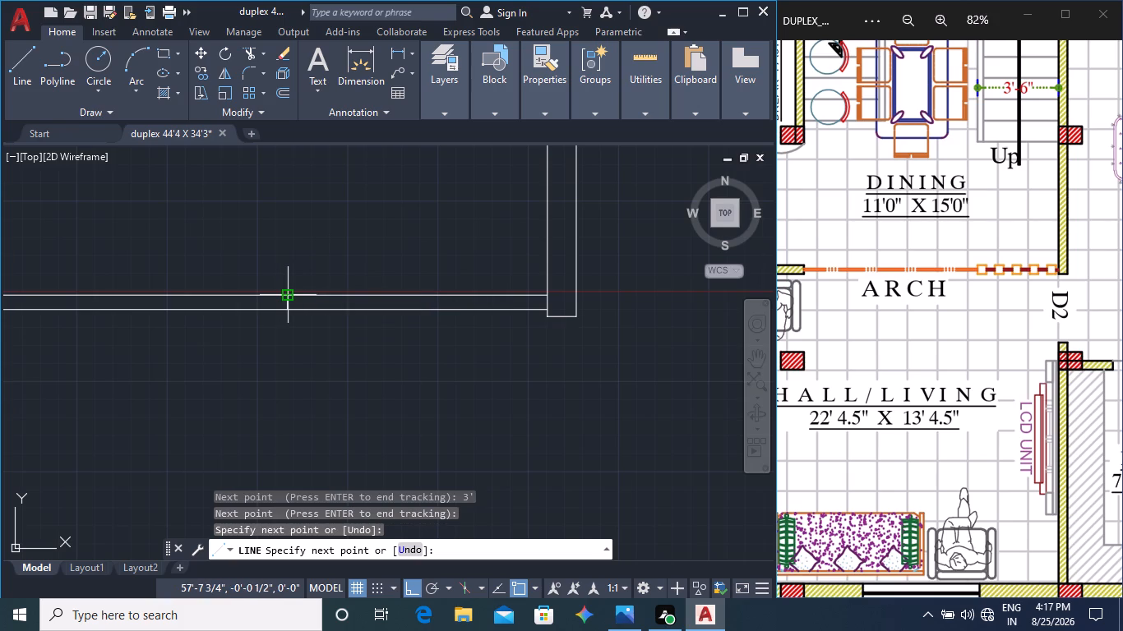
pyautogui.press('Escape')
# Copy the short cross line 1' along the arch, away from the wall beside door D2.
pyautogui.scroll(-1, 302, 352)
pyautogui.moveTo(287, 372); pyautogui.dragTo(433, 370, button='middle')
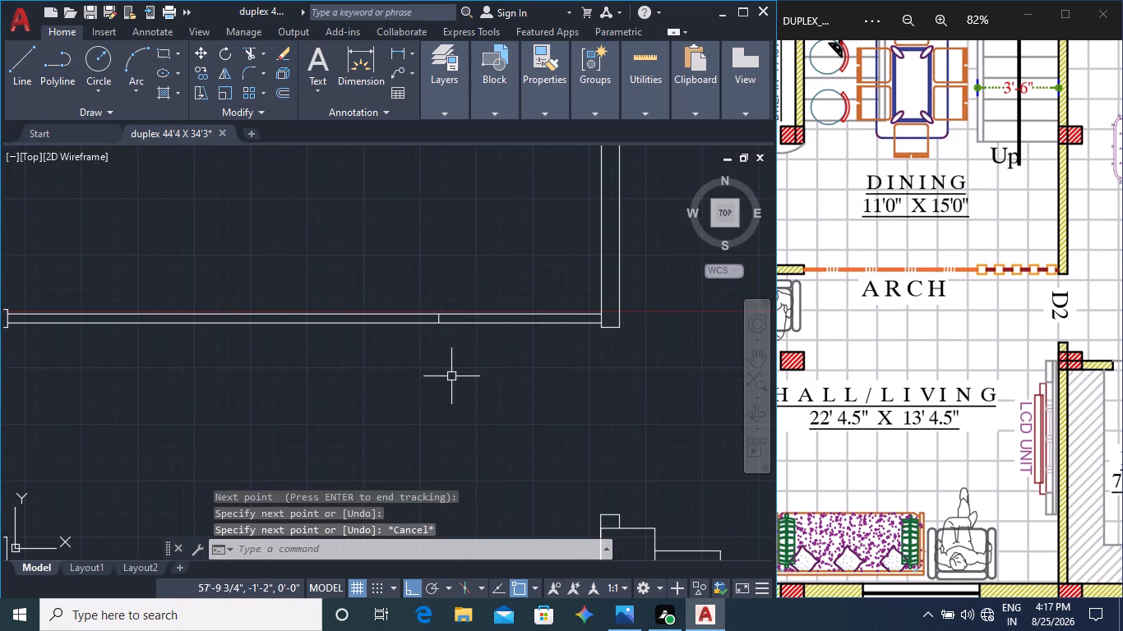
pyautogui.moveTo(451, 339); pyautogui.dragTo(576, 359, button='middle')
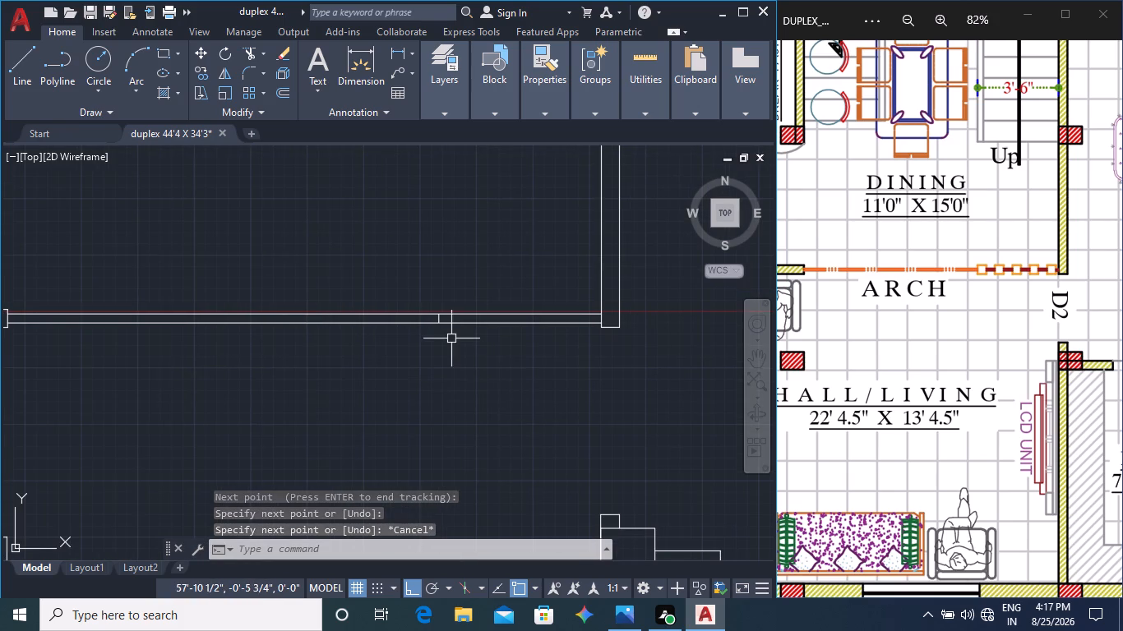
pyautogui.scroll(3, 567, 347)
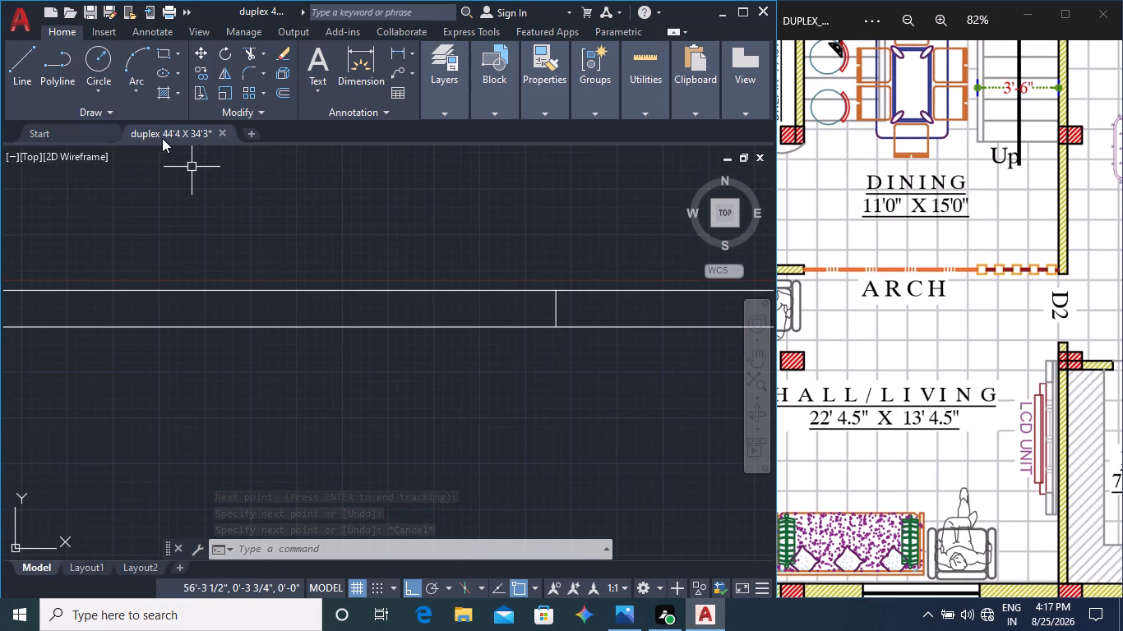
pyautogui.click(203, 67)
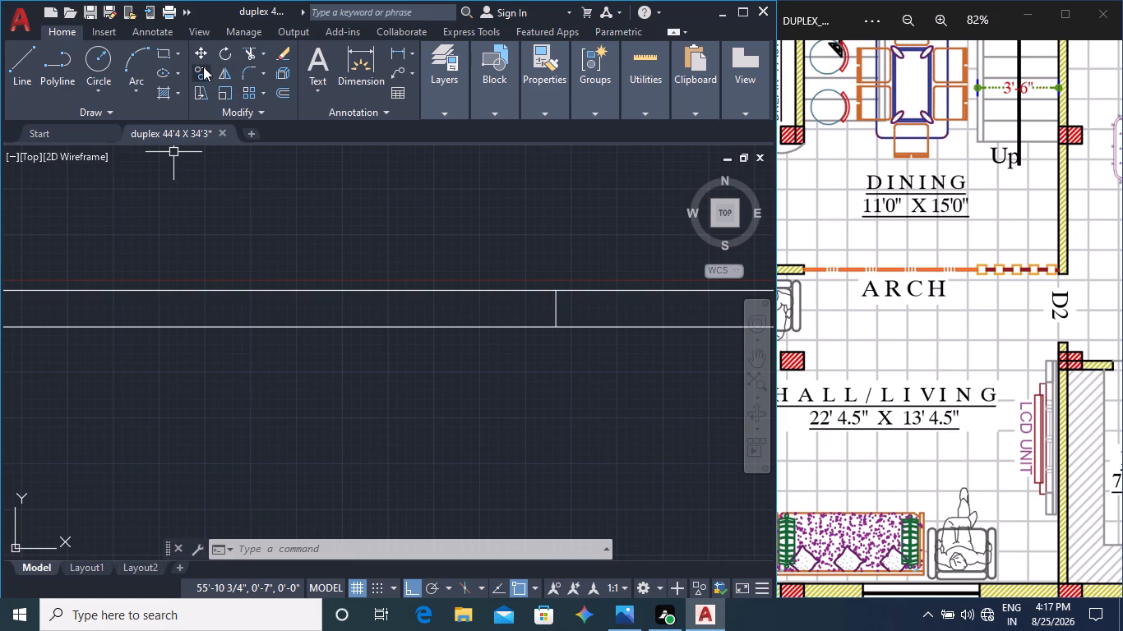
pyautogui.click(557, 312)
pyautogui.press('Return')
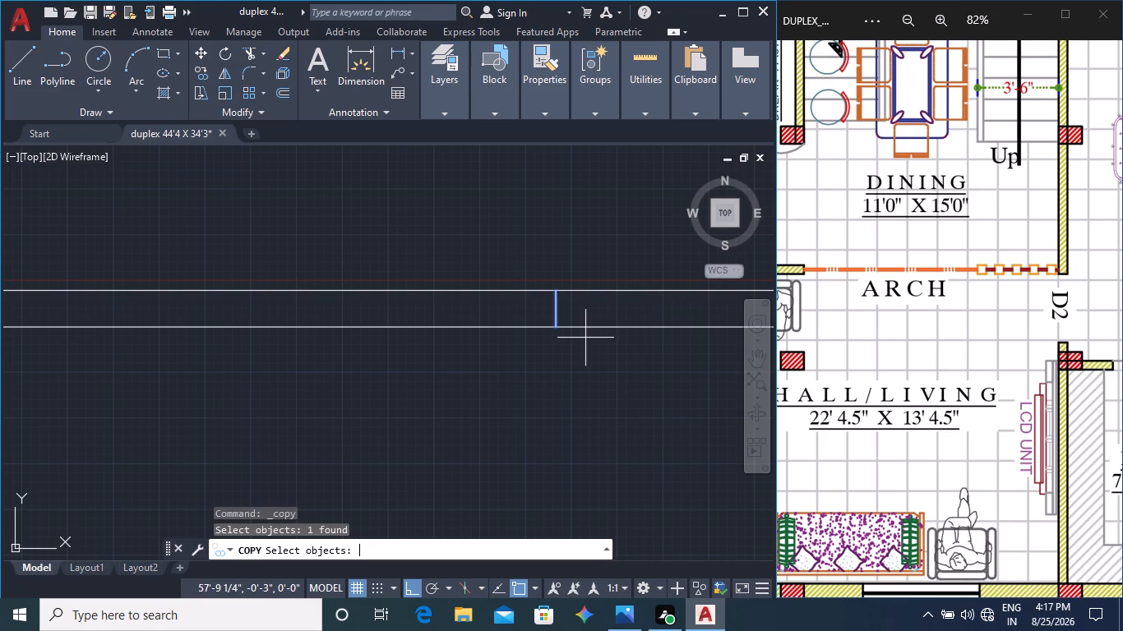
pyautogui.click(560, 326)
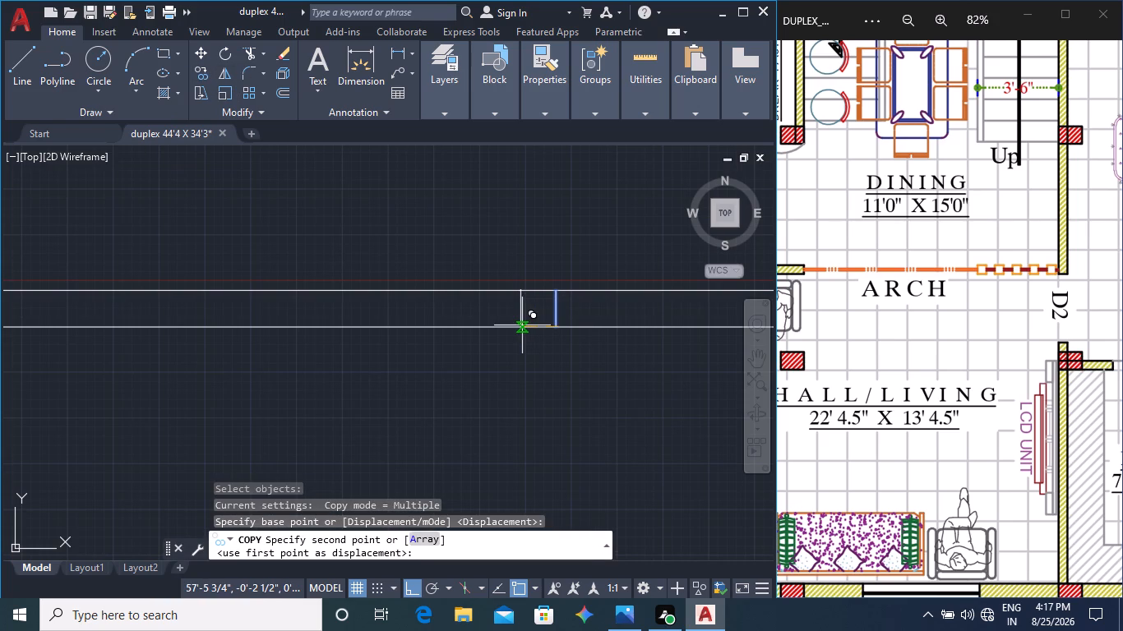
pyautogui.write("1'")
pyautogui.press('Return')
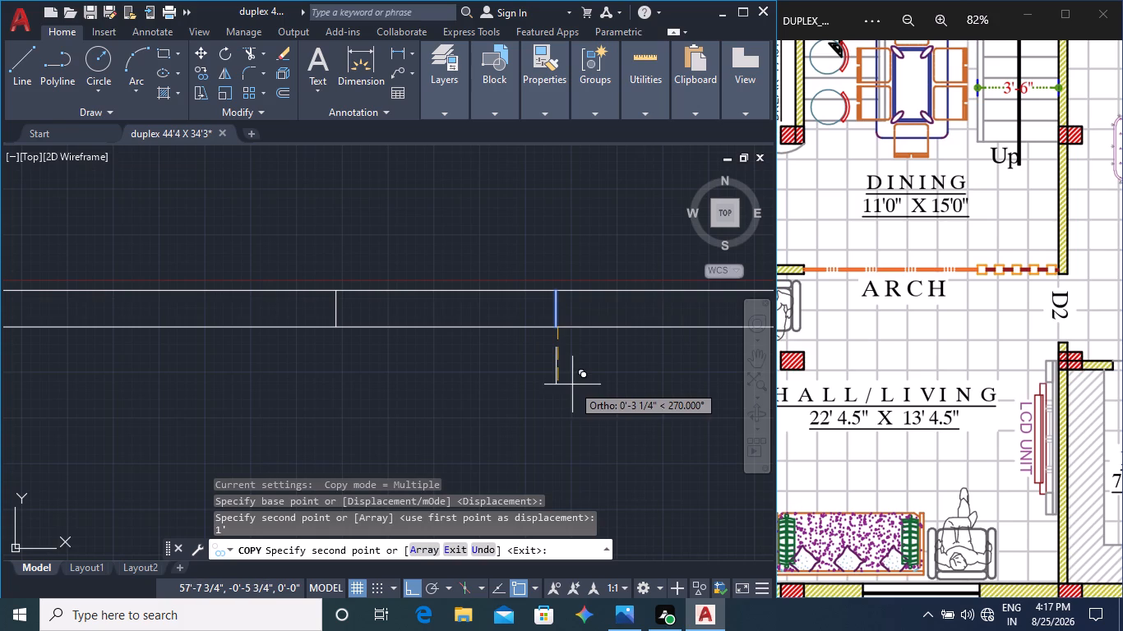
pyautogui.press('Escape')
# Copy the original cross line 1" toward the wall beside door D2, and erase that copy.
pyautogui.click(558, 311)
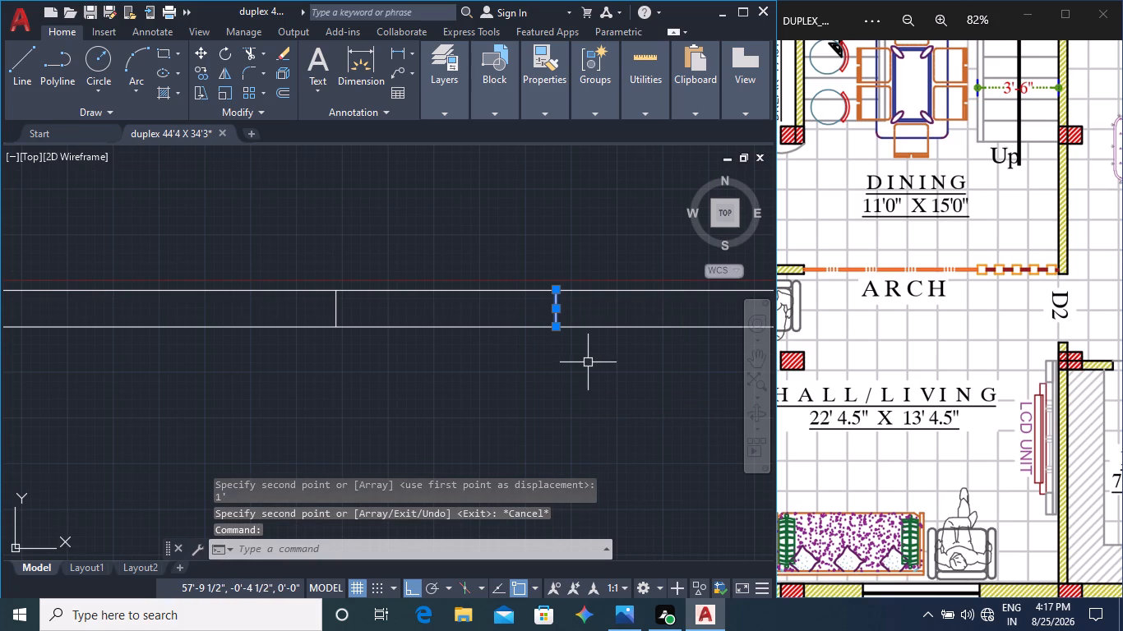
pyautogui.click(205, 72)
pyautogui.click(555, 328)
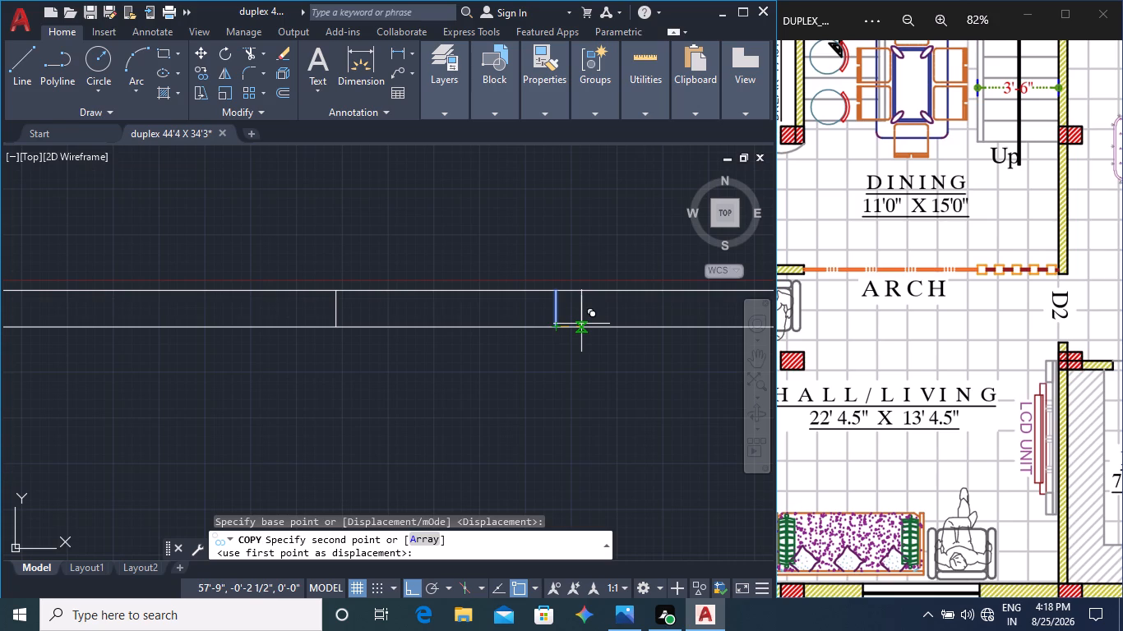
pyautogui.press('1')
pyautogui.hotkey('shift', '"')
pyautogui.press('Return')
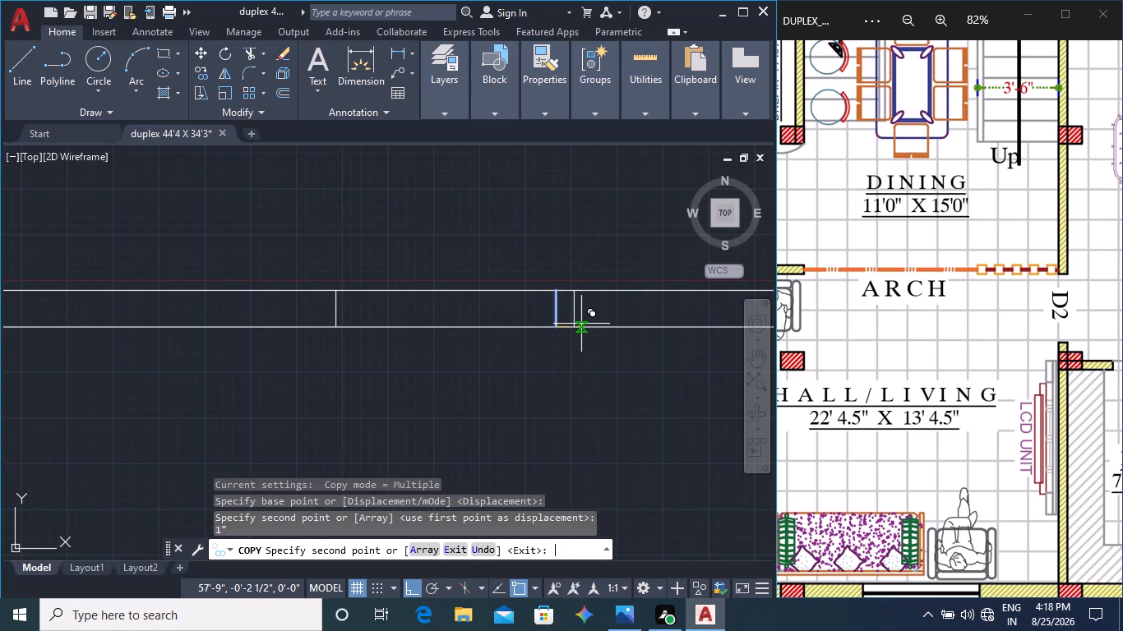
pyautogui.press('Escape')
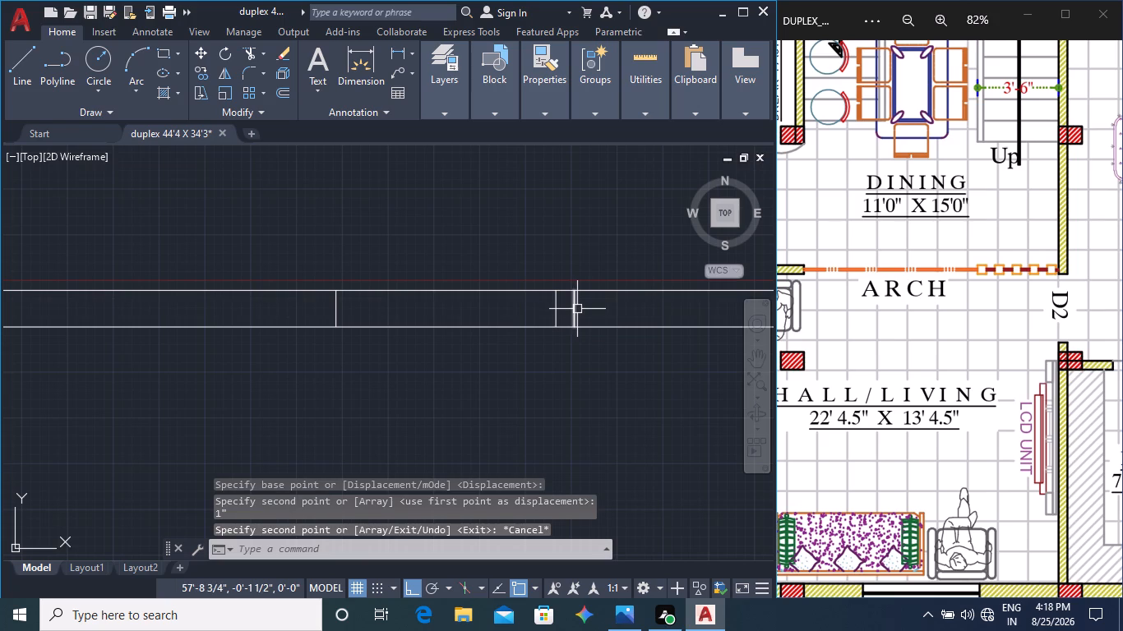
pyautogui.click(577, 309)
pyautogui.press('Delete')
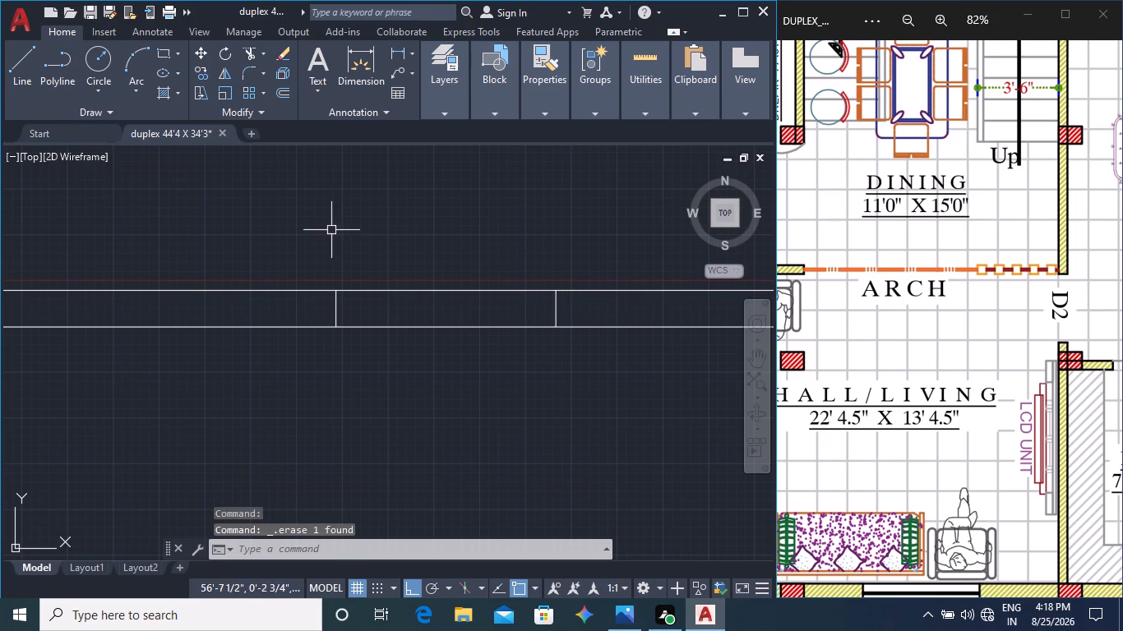
# Draw a rectangle about 3" wide between the arch lines, from the original cross line toward the wall beside door D2.
pyautogui.click(160, 54)
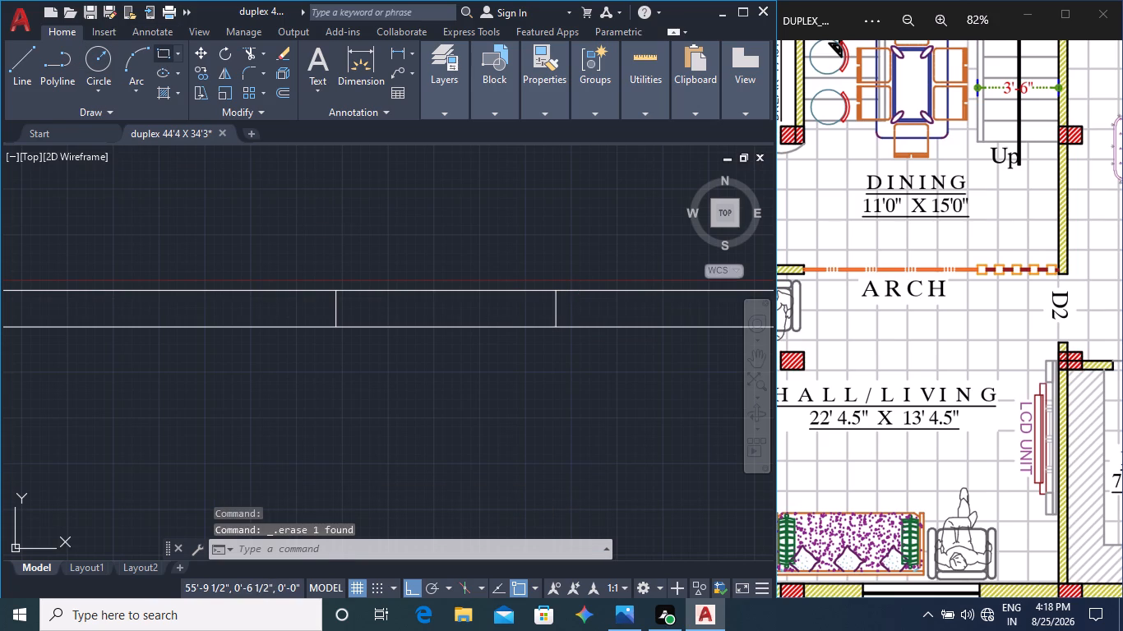
pyautogui.click(557, 329)
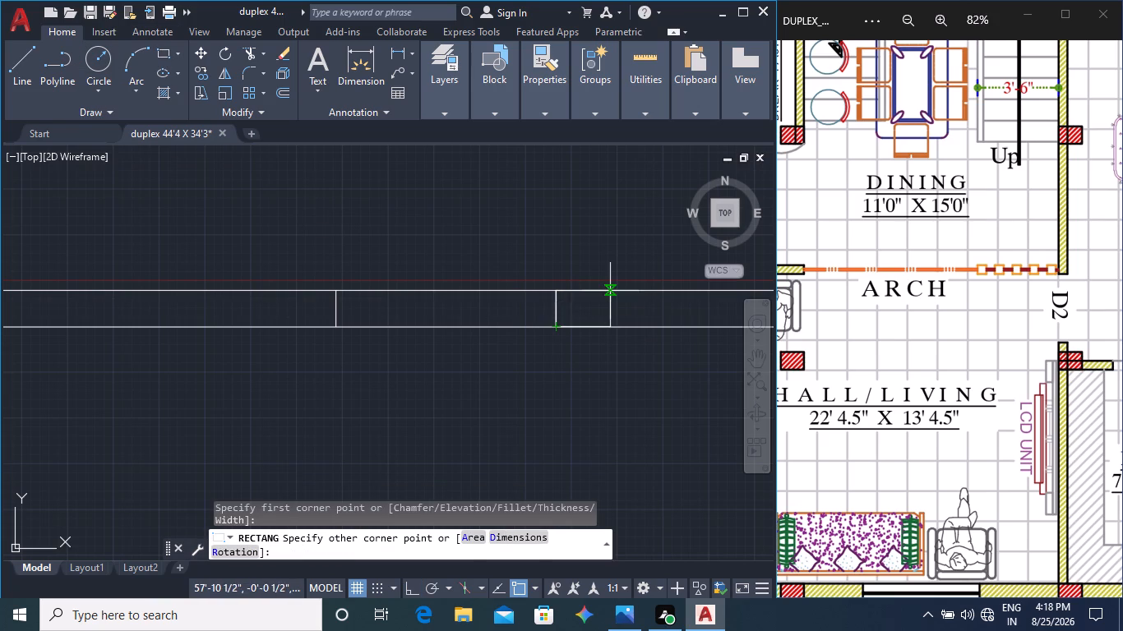
pyautogui.click(608, 290)
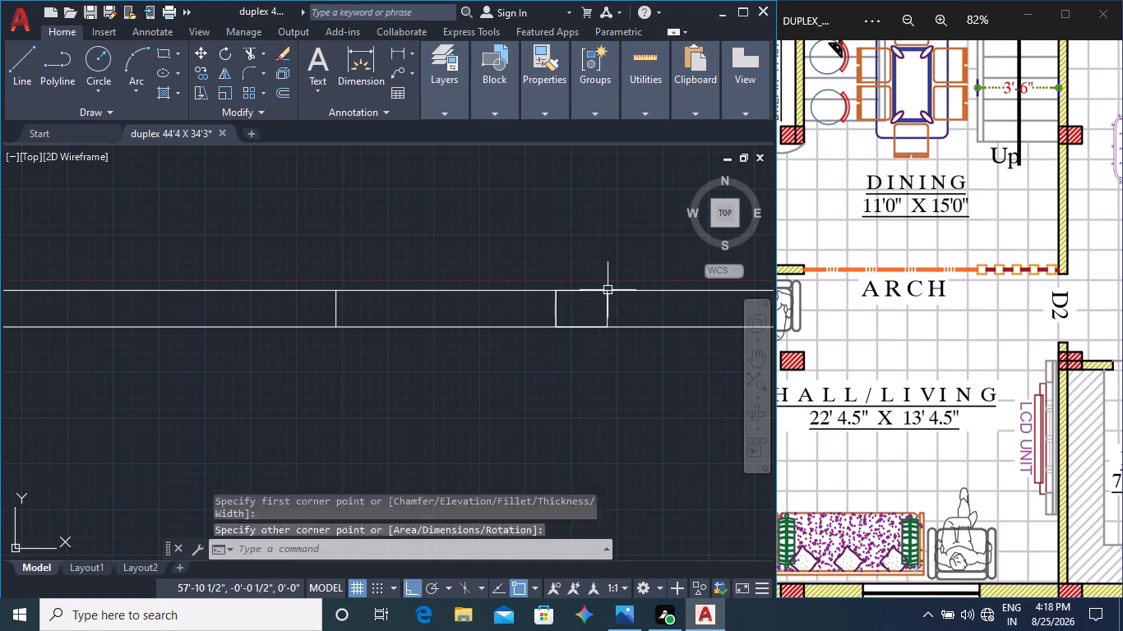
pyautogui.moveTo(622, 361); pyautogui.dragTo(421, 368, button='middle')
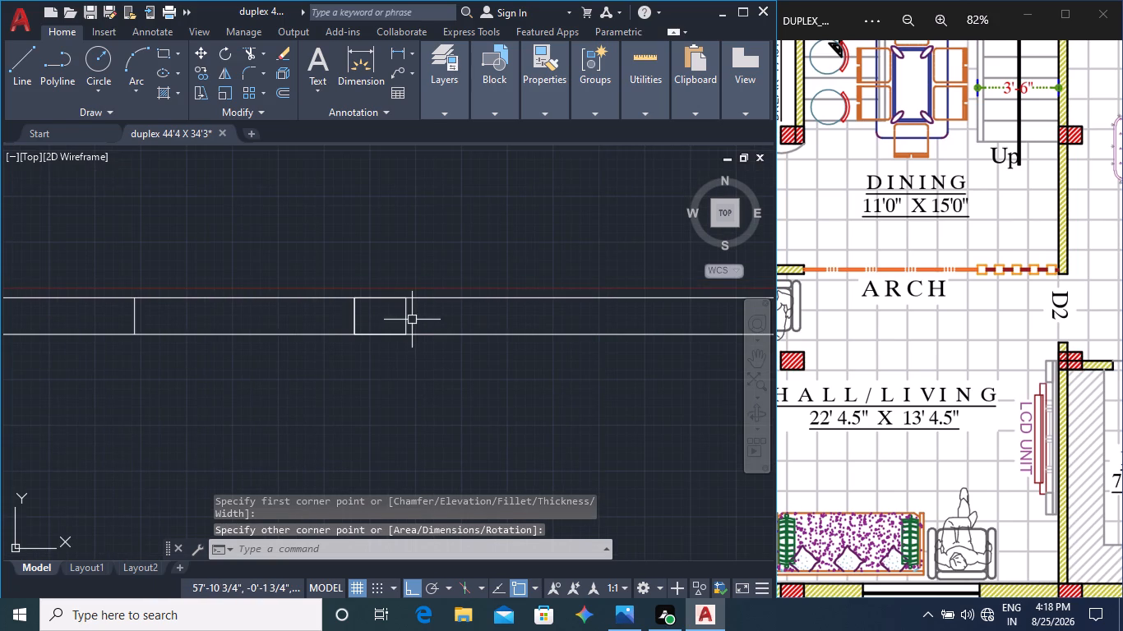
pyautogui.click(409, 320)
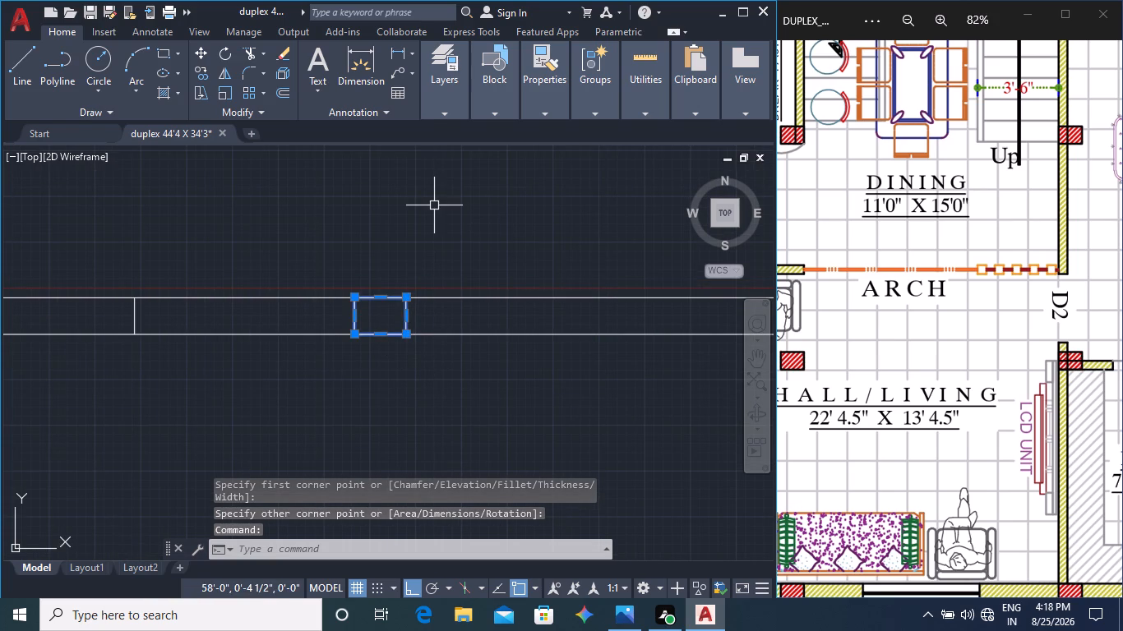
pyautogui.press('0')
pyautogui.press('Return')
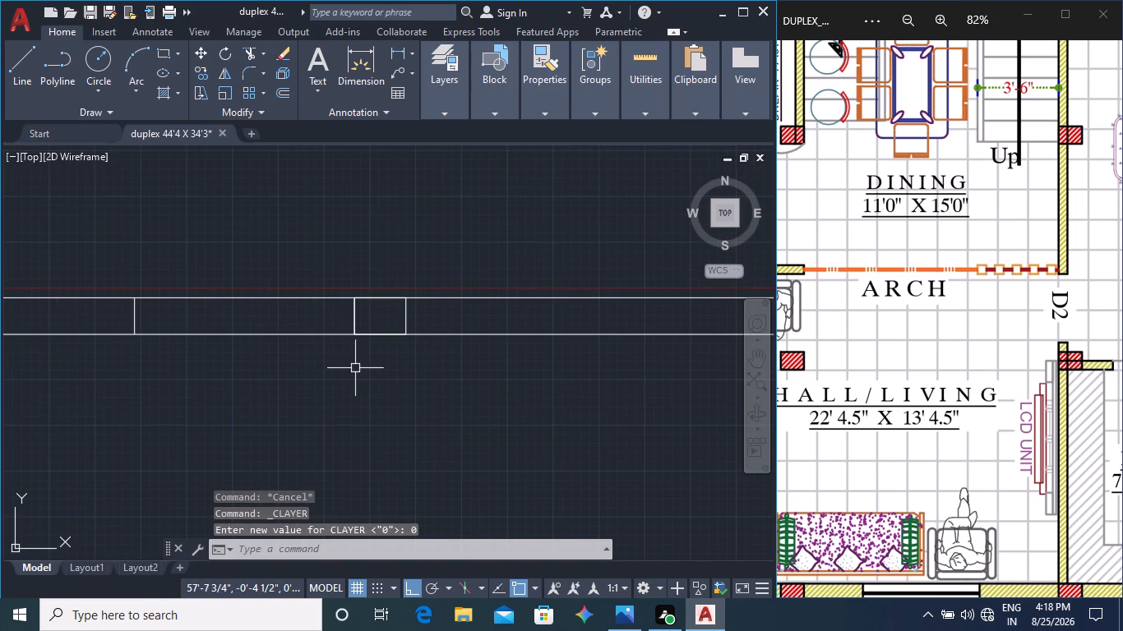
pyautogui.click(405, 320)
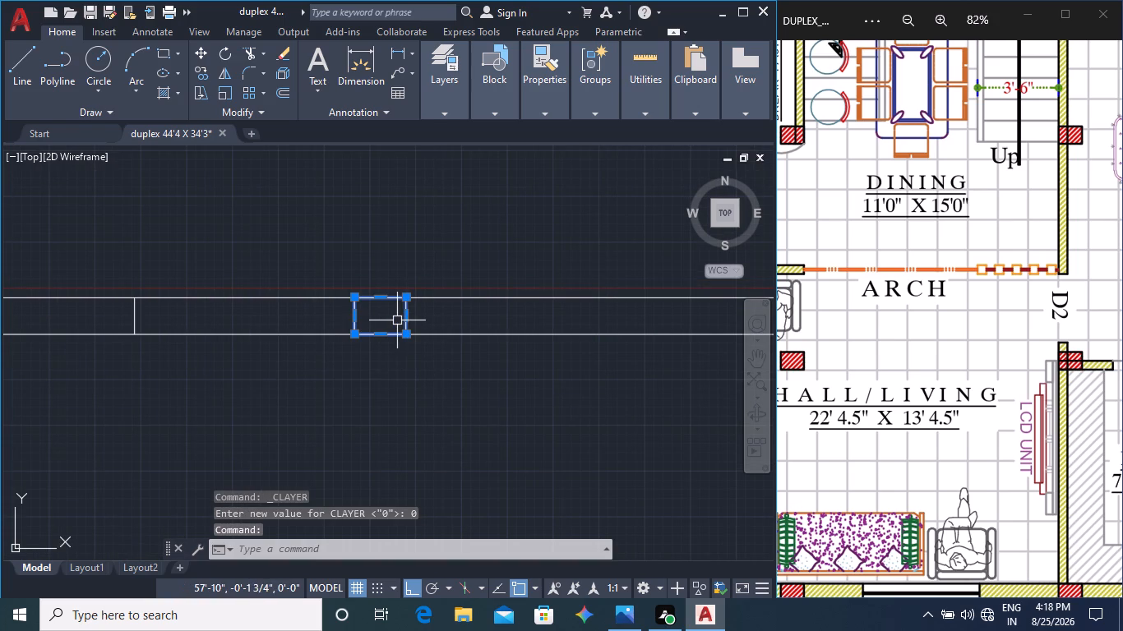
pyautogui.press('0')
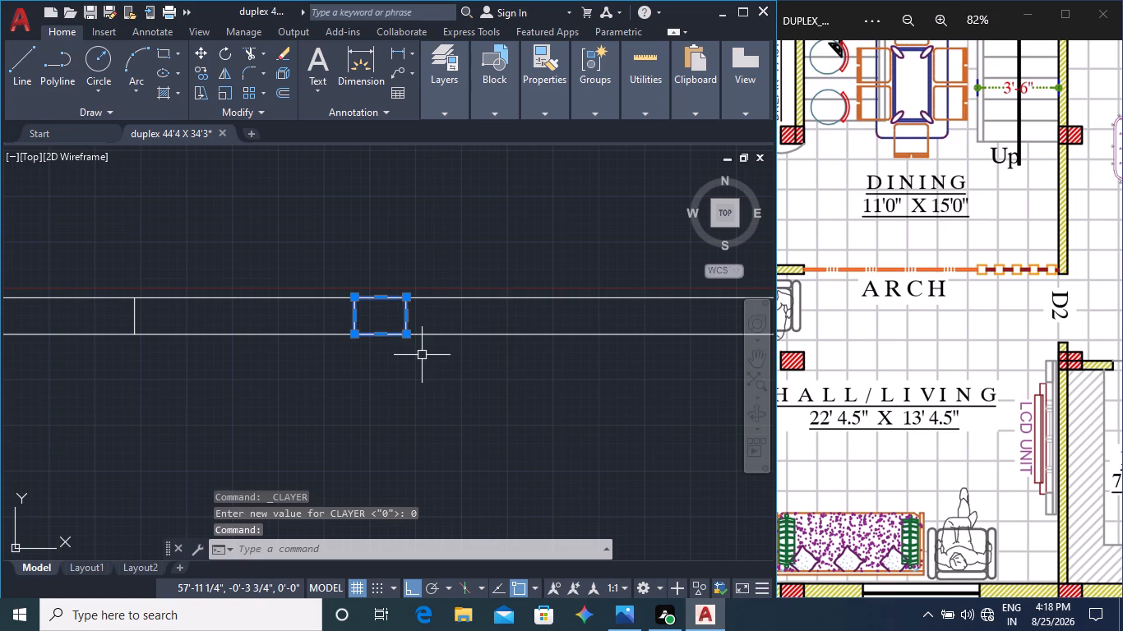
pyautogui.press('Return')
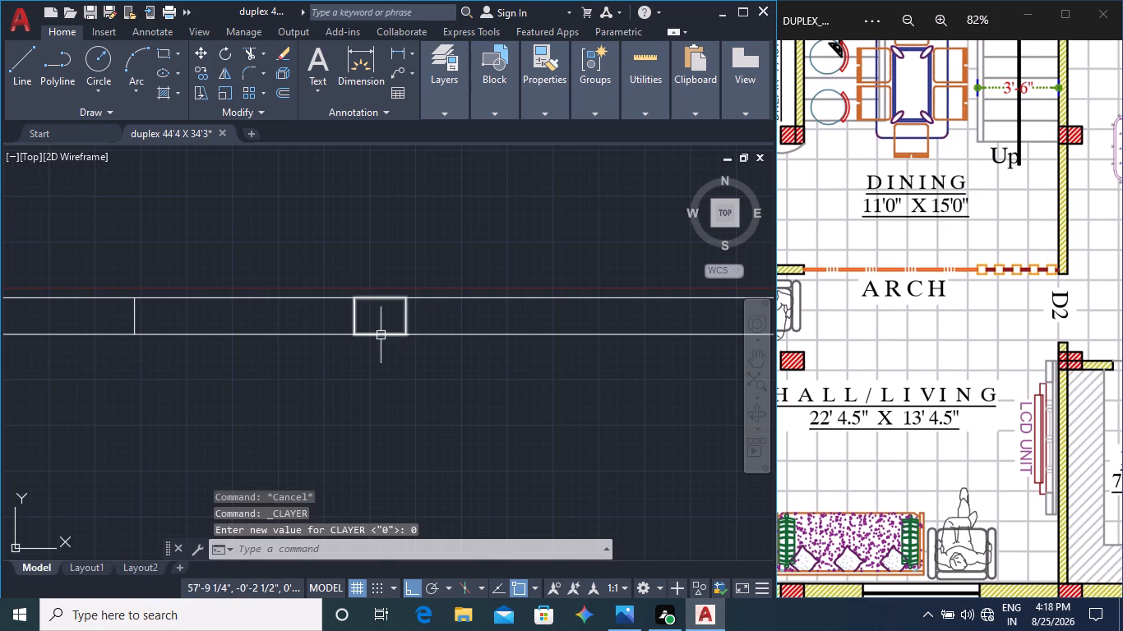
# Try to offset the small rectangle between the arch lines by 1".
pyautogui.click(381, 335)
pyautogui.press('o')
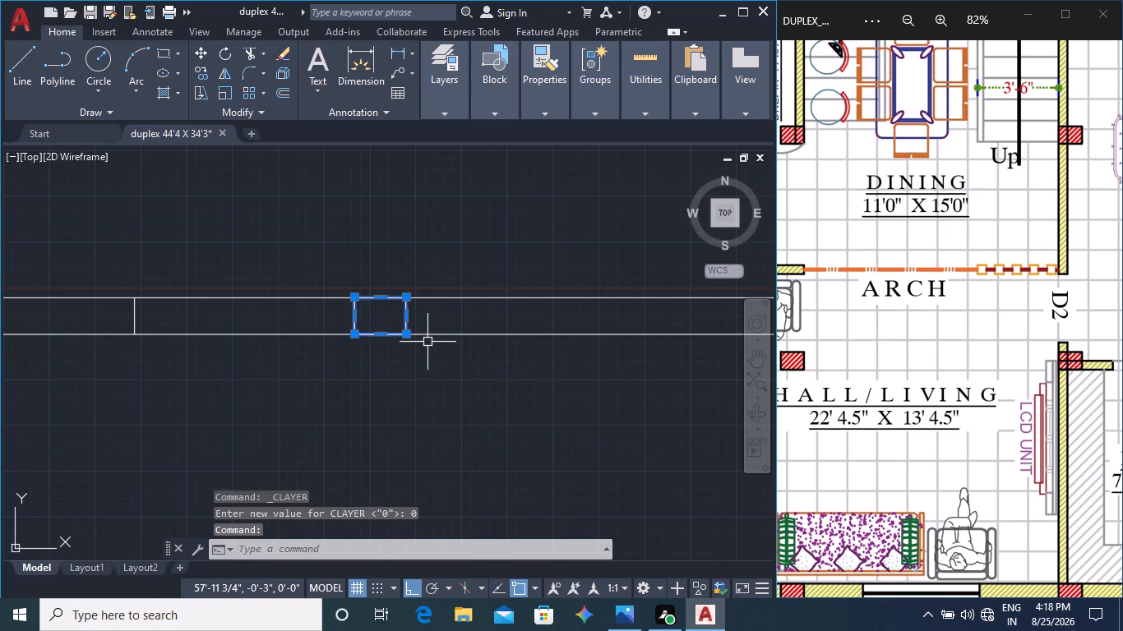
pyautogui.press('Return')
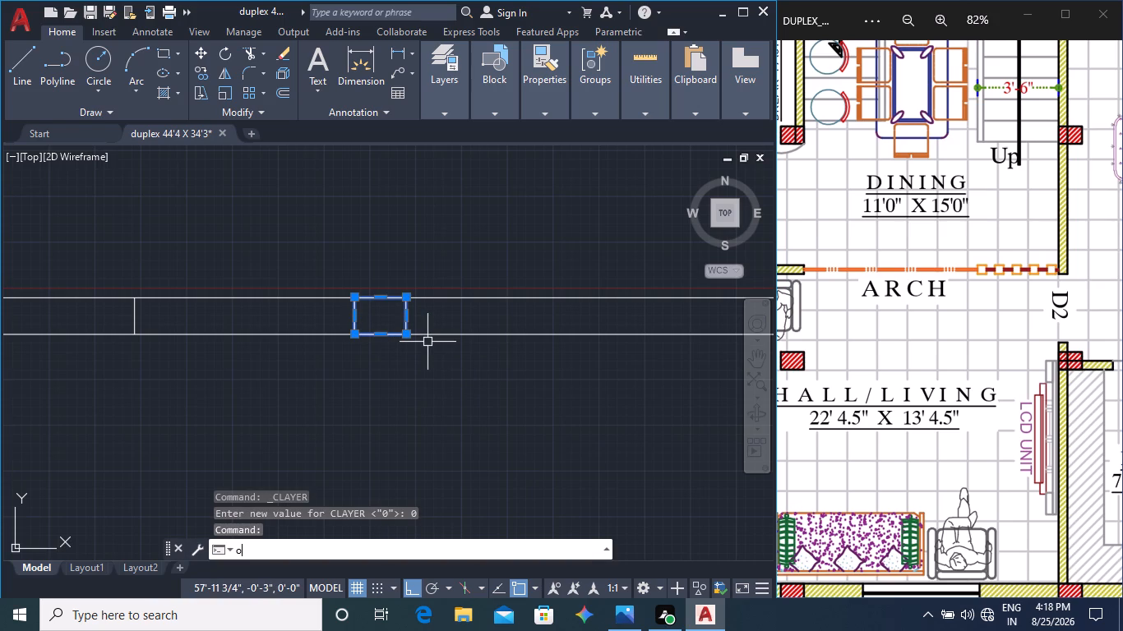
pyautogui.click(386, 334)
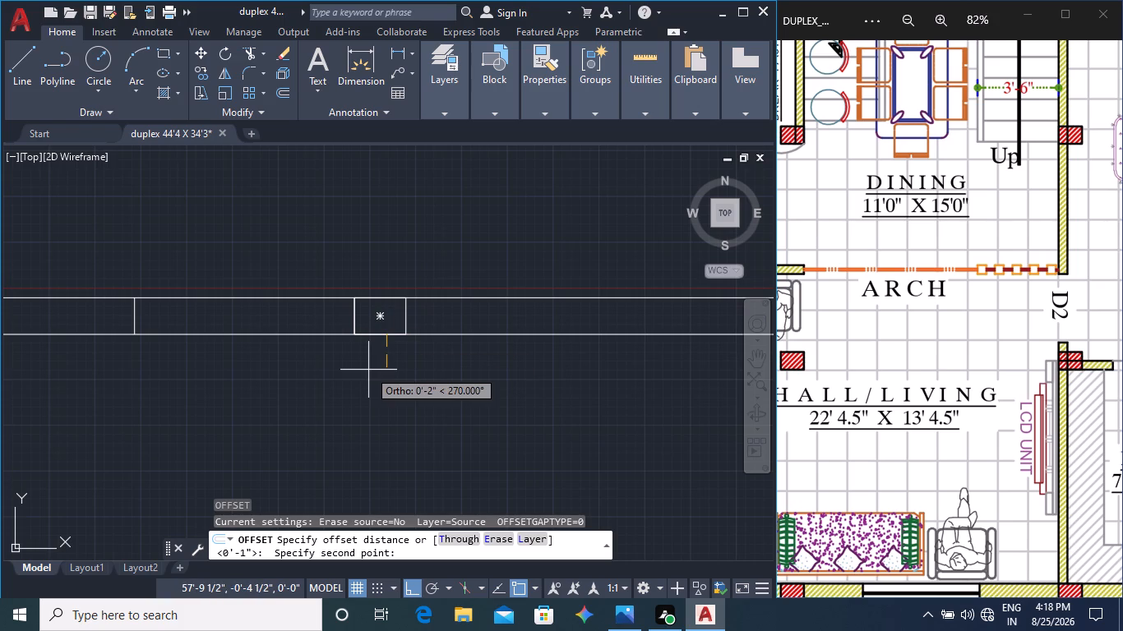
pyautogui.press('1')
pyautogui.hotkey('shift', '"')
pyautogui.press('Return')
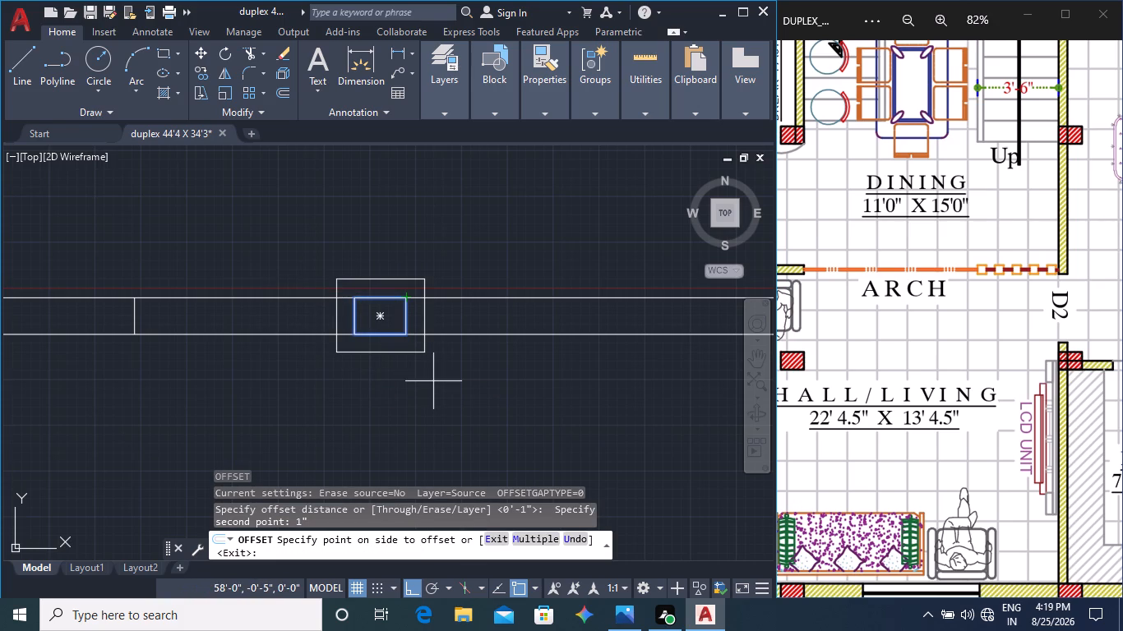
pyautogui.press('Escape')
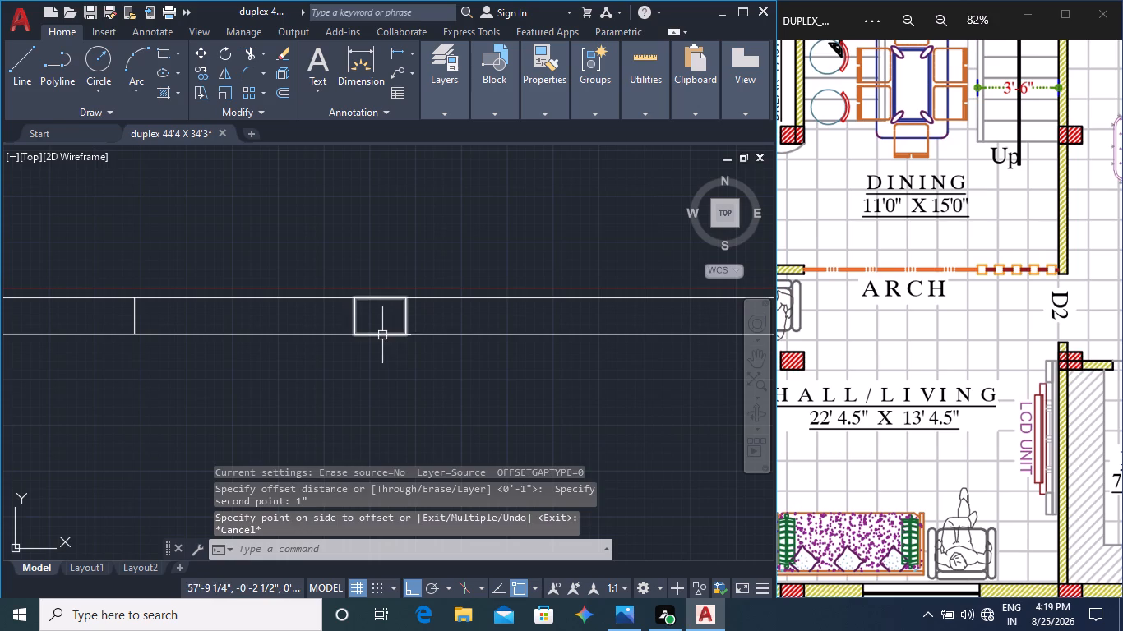
# Offset the small rectangle between the arch lines outward by 0.5".
pyautogui.click(382, 335)
pyautogui.press('o')
pyautogui.press('Return')
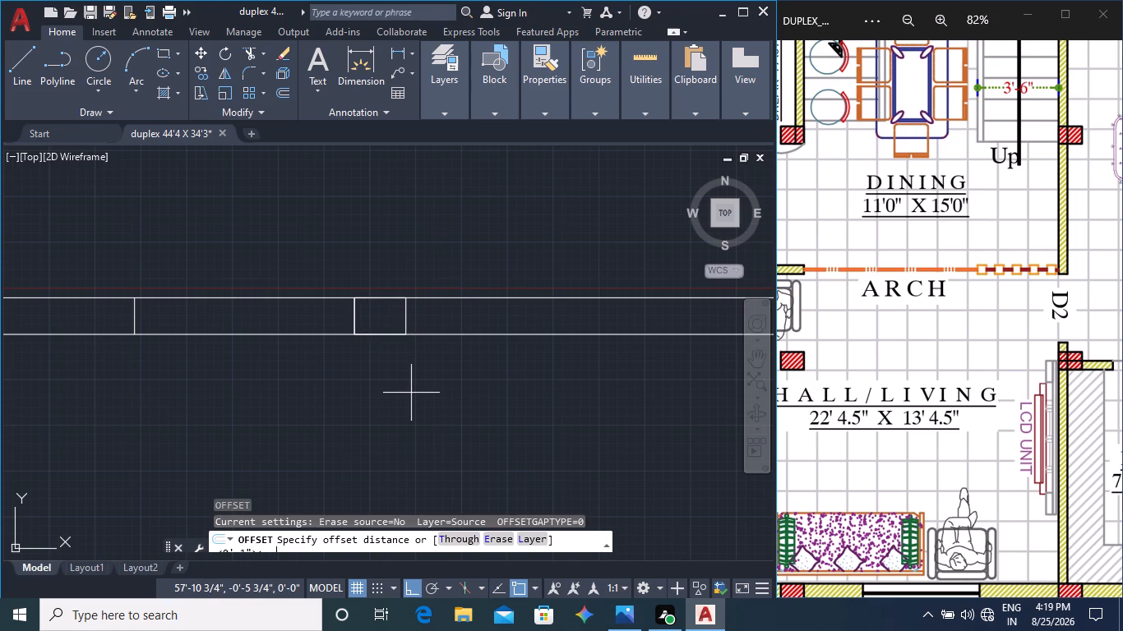
pyautogui.click(384, 336)
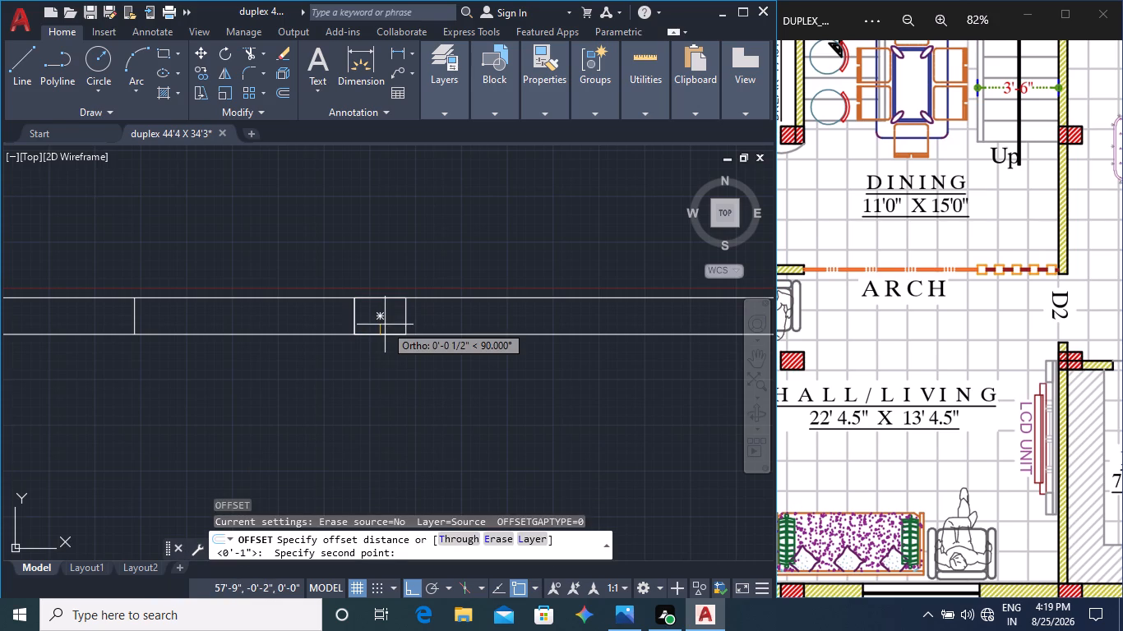
pyautogui.press('0')
pyautogui.press('.')
pyautogui.write('5"')
pyautogui.press('Return')
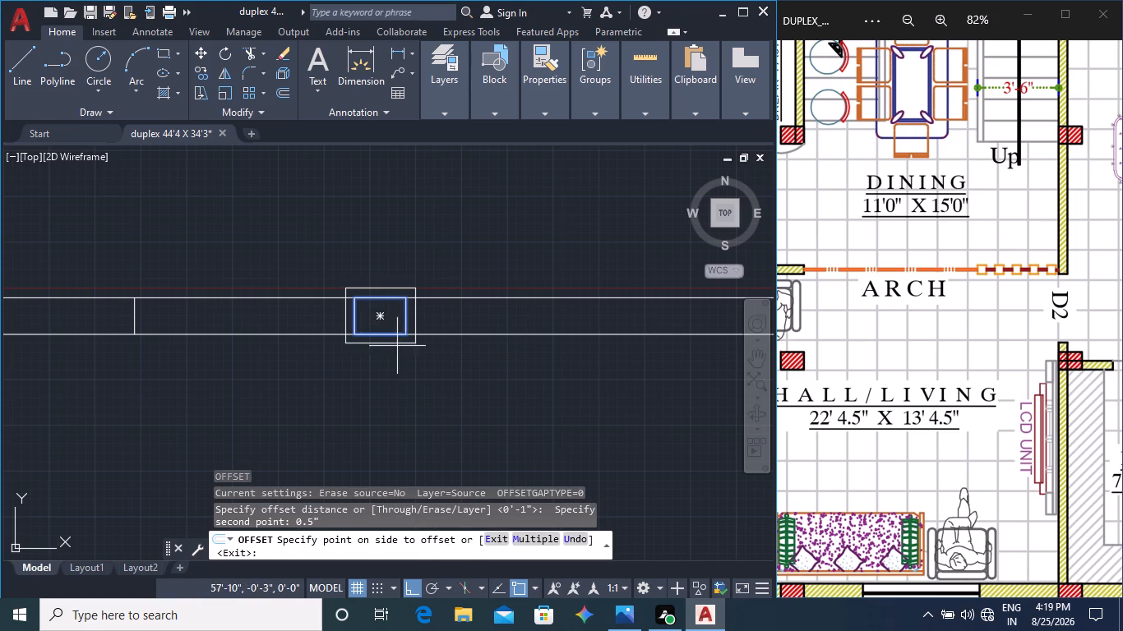
pyautogui.click(406, 371)
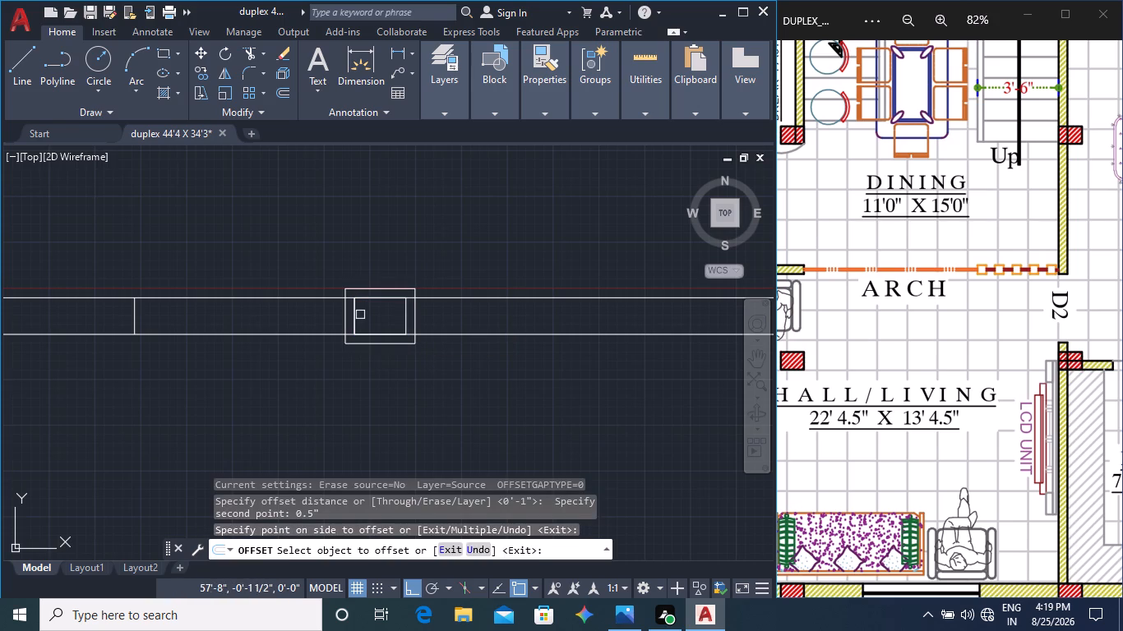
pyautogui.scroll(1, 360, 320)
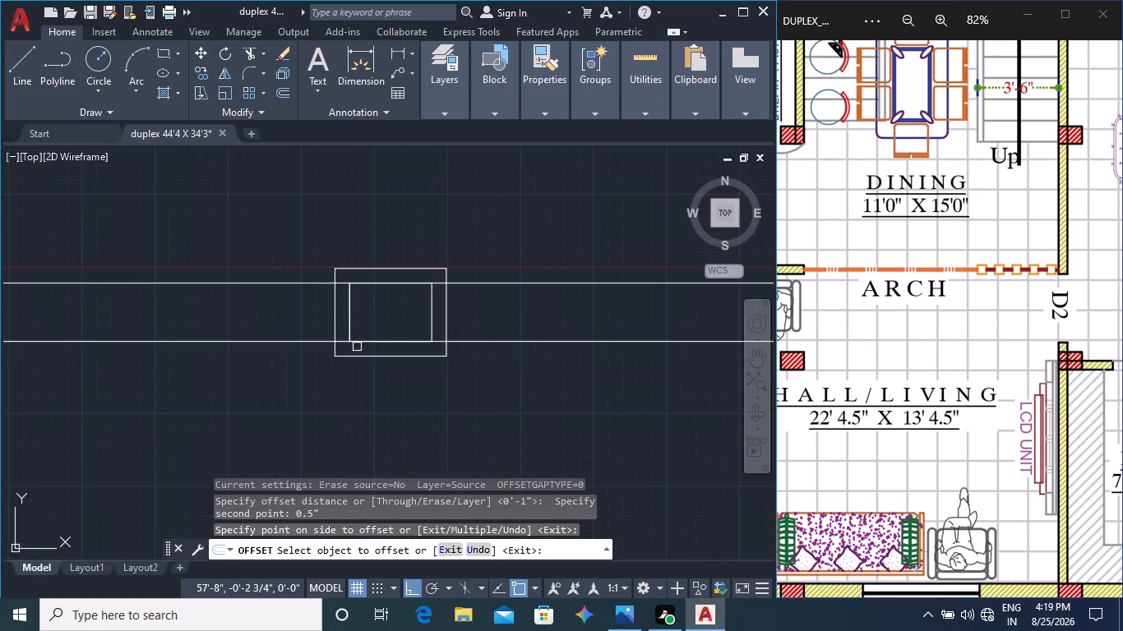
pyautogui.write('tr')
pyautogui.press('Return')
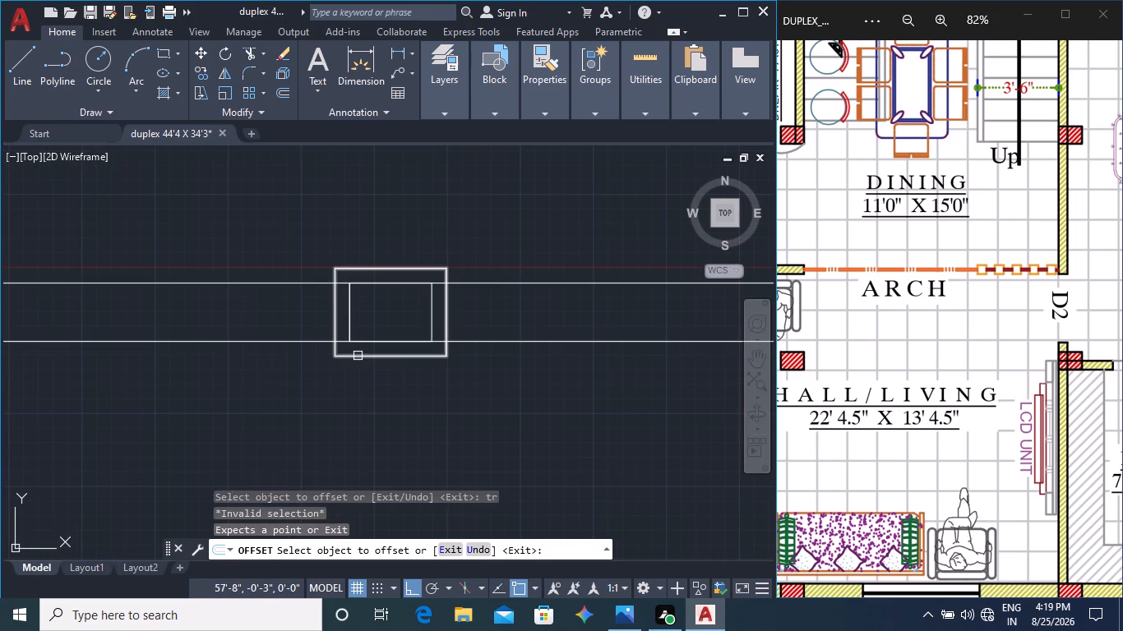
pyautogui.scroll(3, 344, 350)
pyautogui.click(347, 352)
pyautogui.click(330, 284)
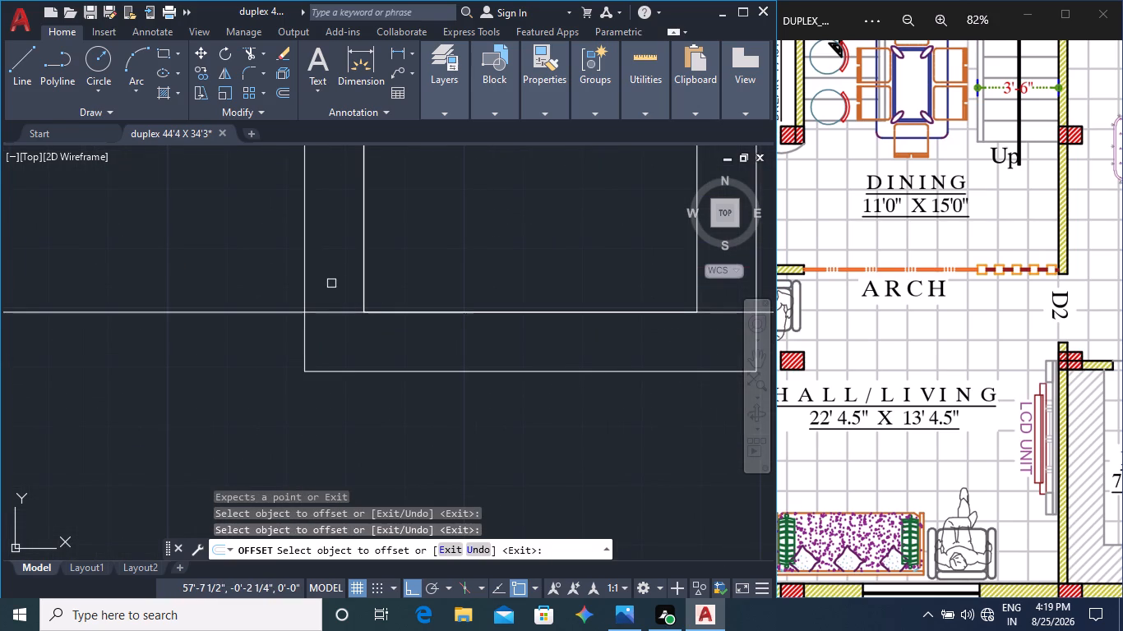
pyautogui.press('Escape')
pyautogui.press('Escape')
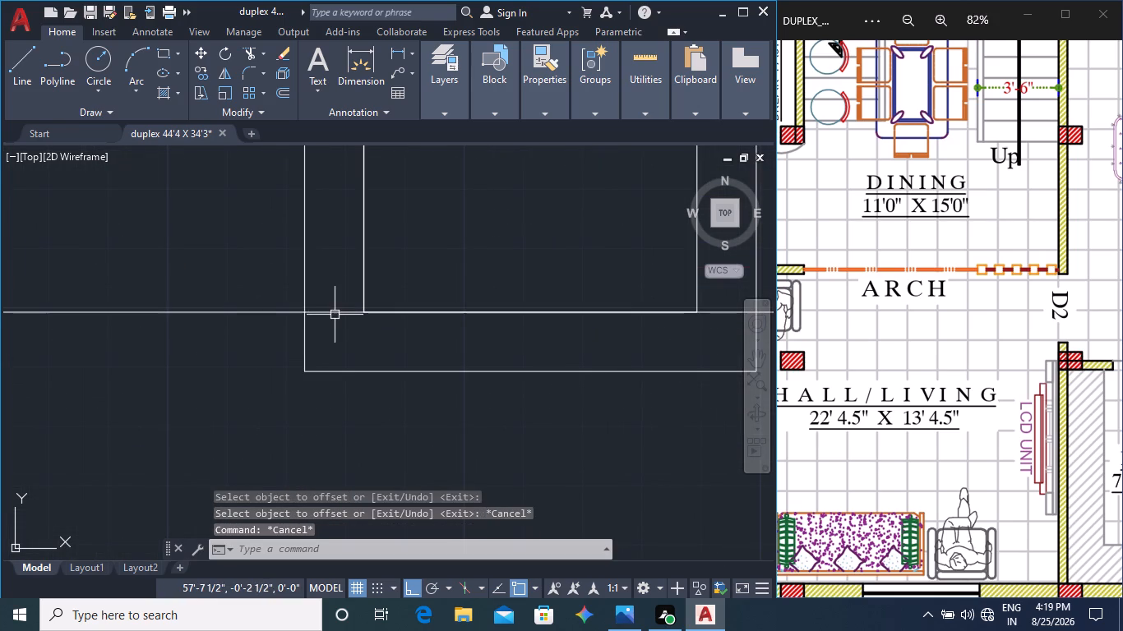
# Trim the arch lines inside the outer rectangle, along with the overlapping line on the inner rectangle's edge.
pyautogui.write('tr')
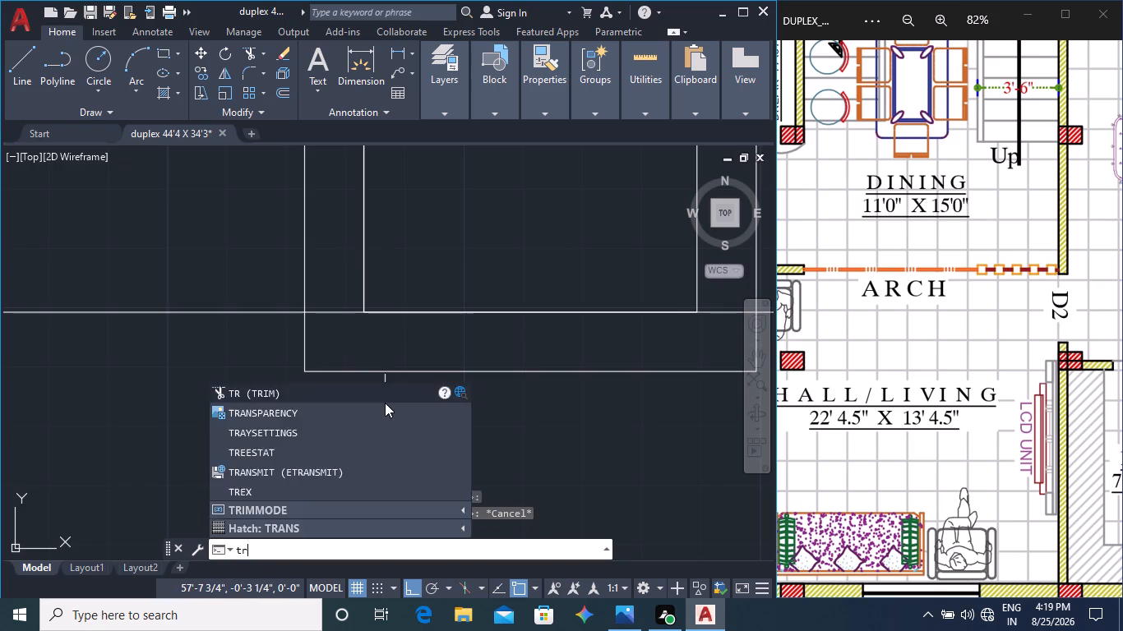
pyautogui.press('Return')
pyautogui.click(340, 339)
pyautogui.click(341, 263)
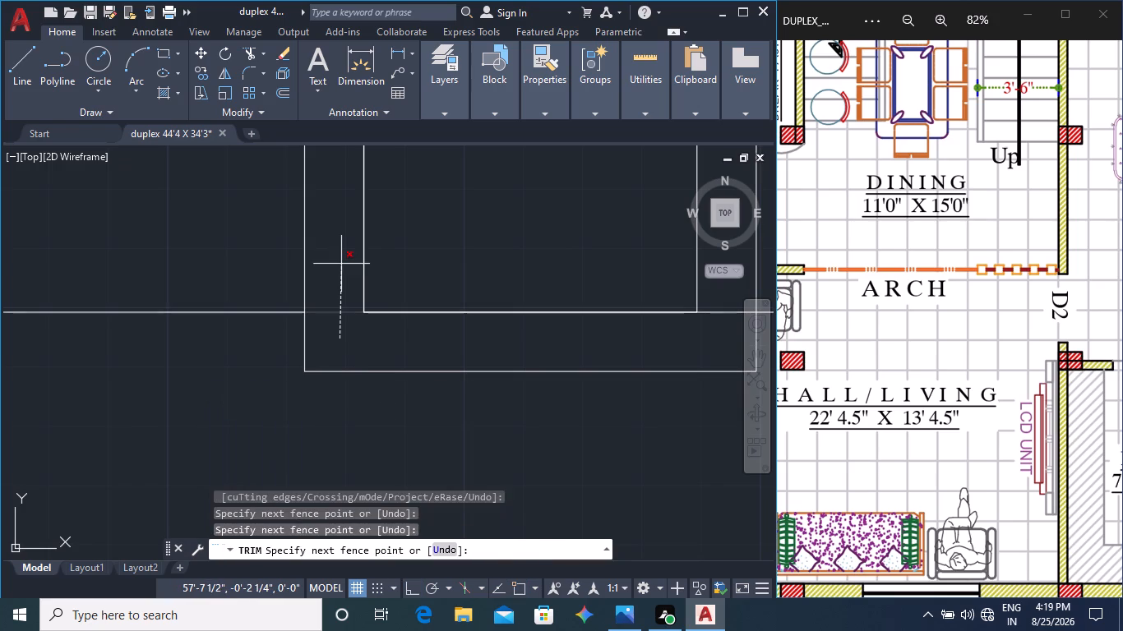
pyautogui.click(401, 315)
pyautogui.scroll(-1, 455, 350)
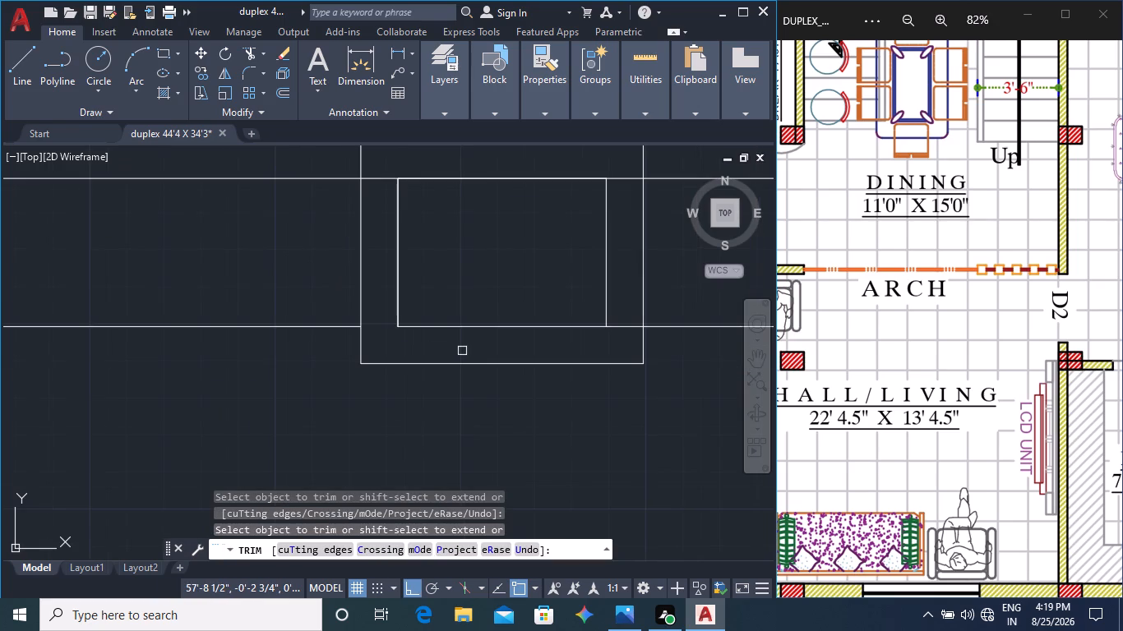
pyautogui.moveTo(505, 346); pyautogui.dragTo(402, 378, button='middle')
pyautogui.click(522, 359)
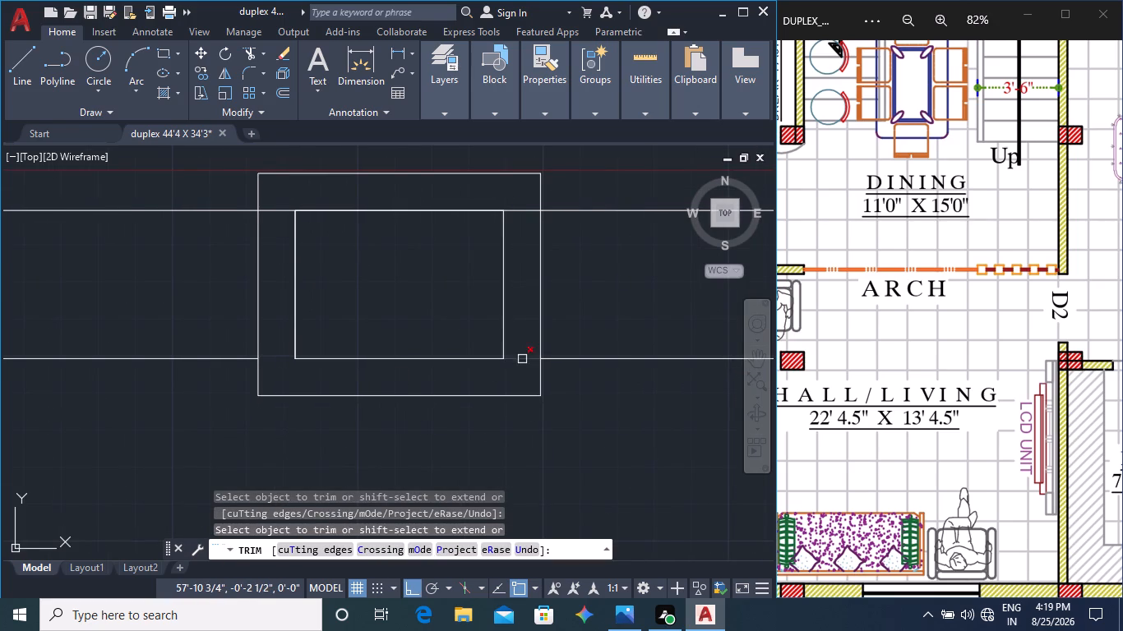
pyautogui.click(518, 209)
pyautogui.click(455, 212)
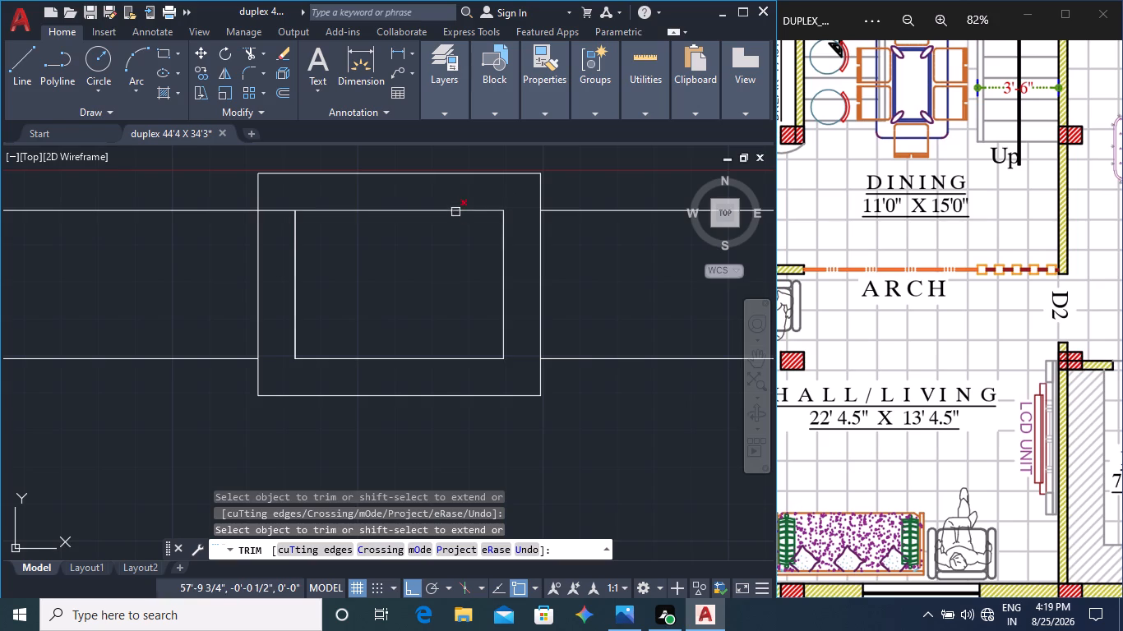
pyautogui.click(280, 213)
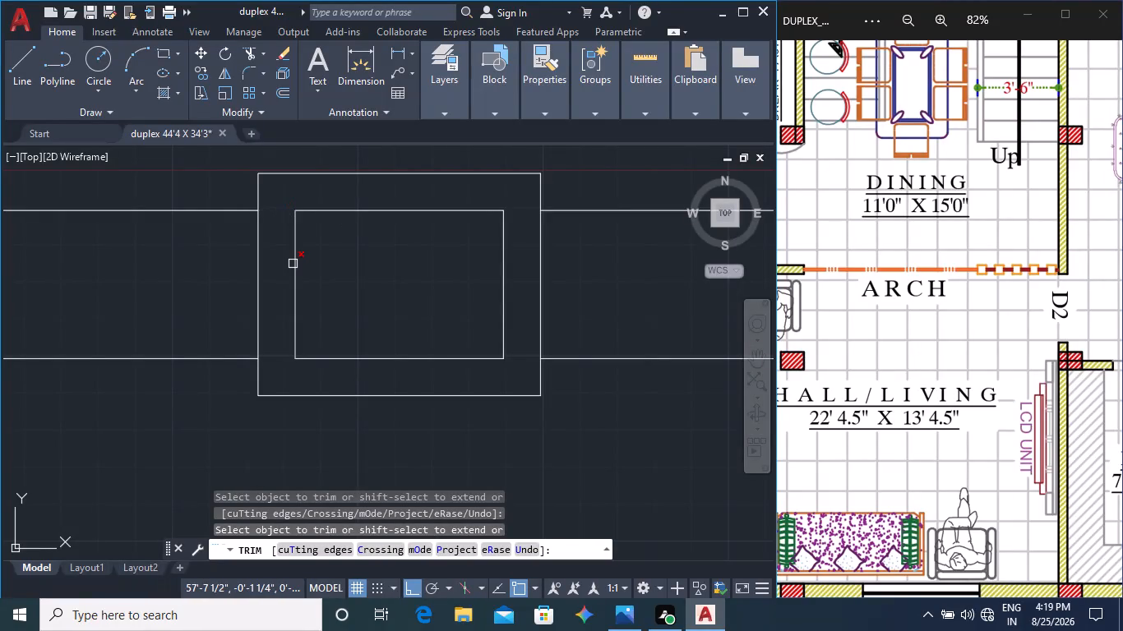
pyautogui.click(293, 264)
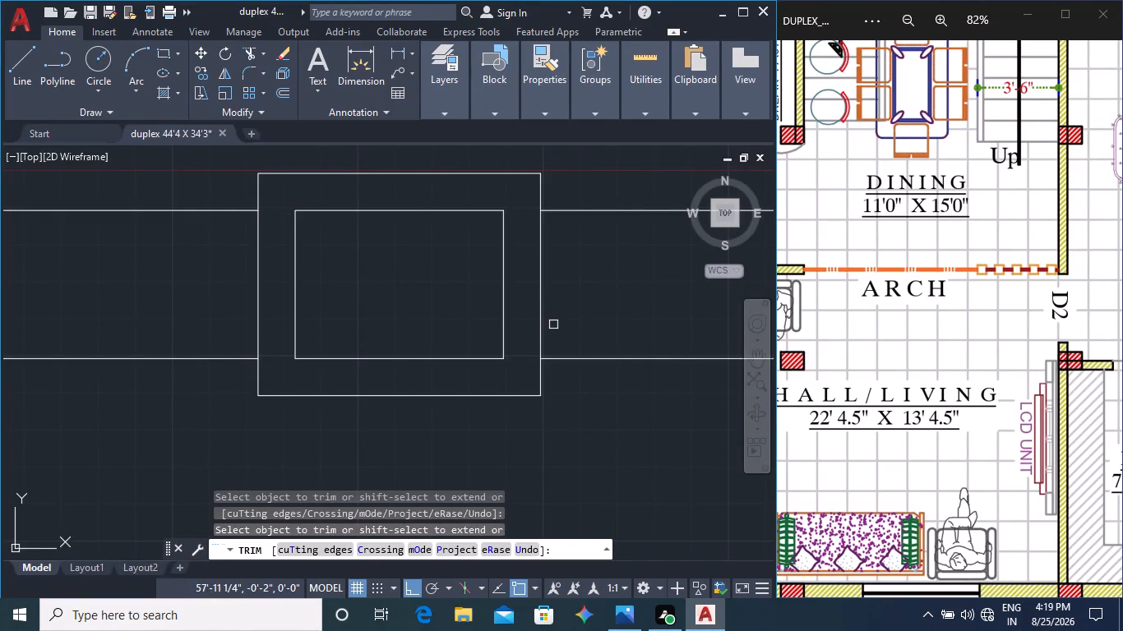
pyautogui.press('Escape')
pyautogui.press('Escape')
# Select both nested rectangles with all inner edges and join the inner rectangle's segments into one polyline.
pyautogui.scroll(-2, 597, 389)
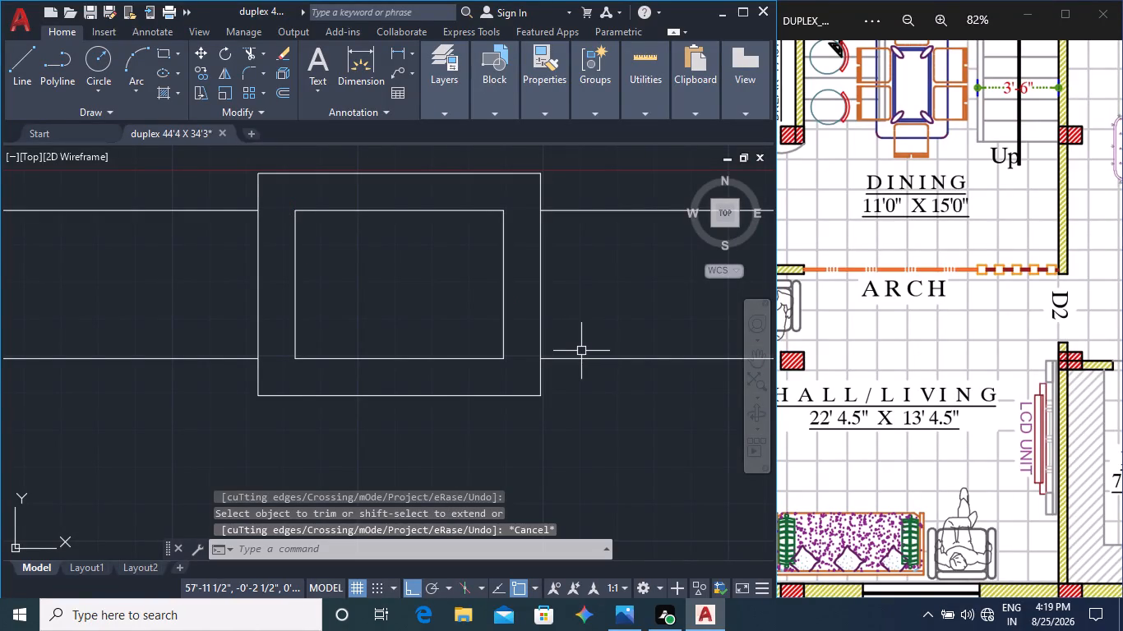
pyautogui.click(555, 442)
pyautogui.click(483, 263)
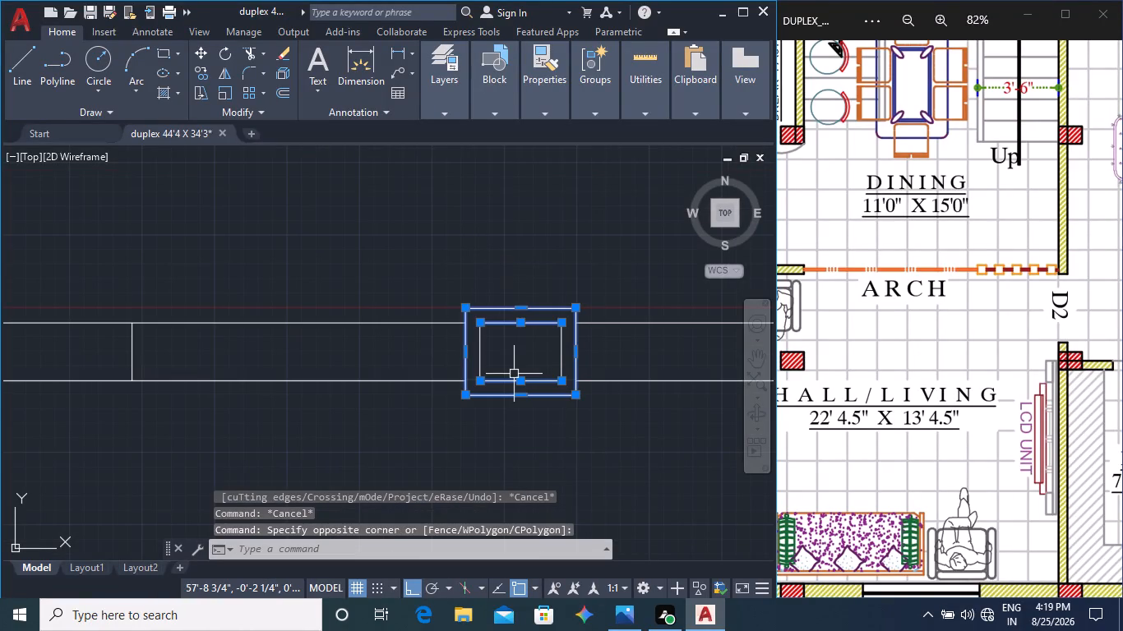
pyautogui.click(557, 356)
pyautogui.click(562, 360)
pyautogui.click(562, 360)
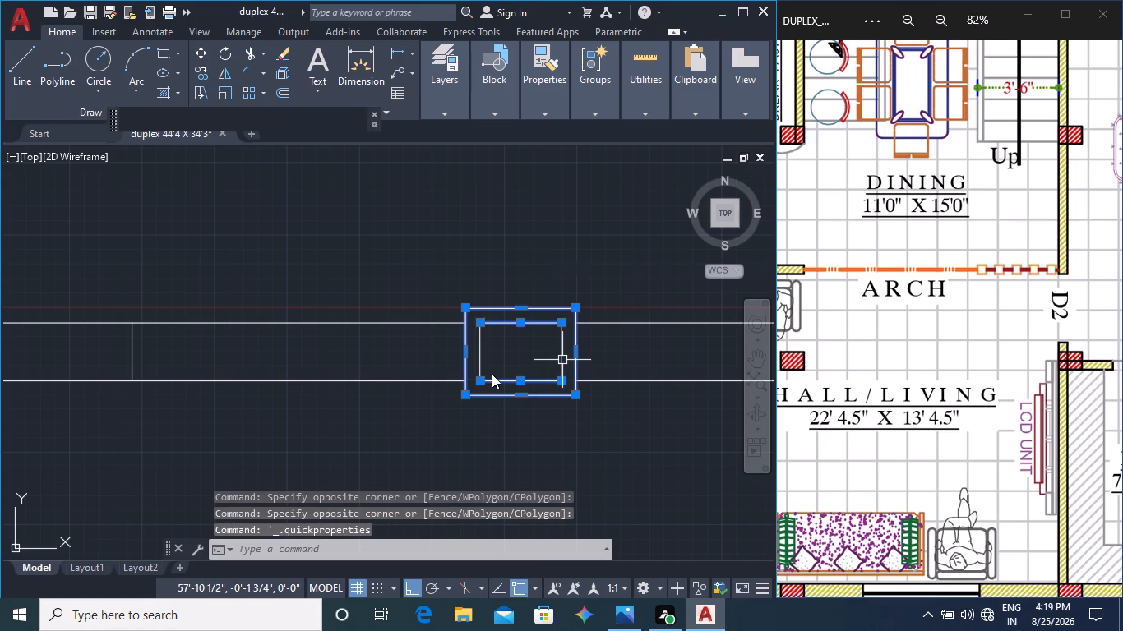
pyautogui.click(799, 264)
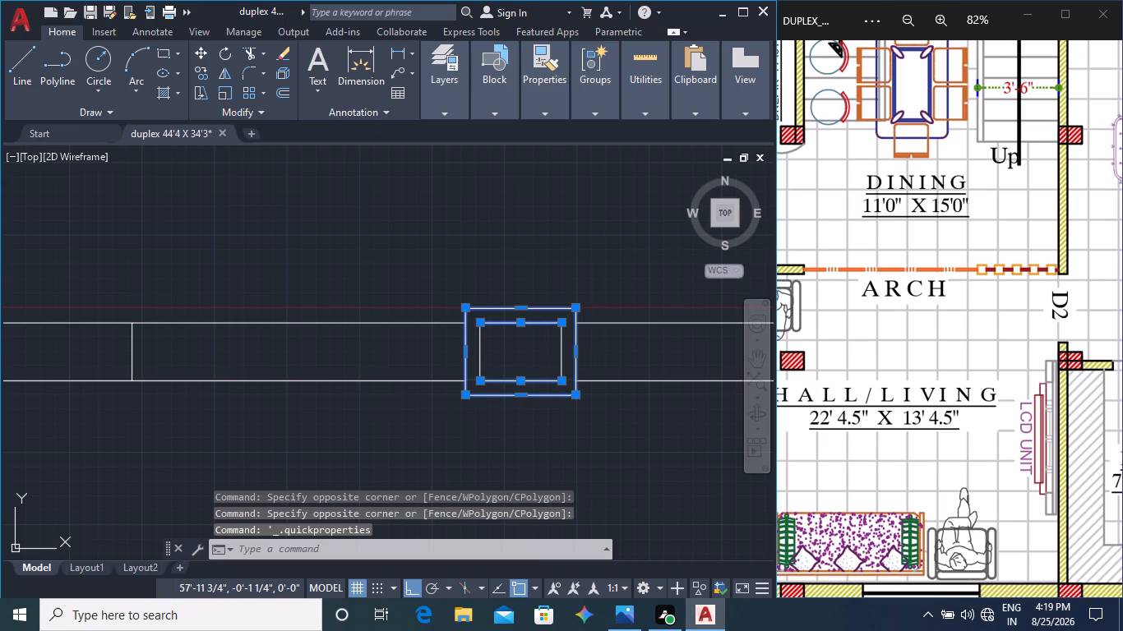
pyautogui.scroll(2, 572, 353)
pyautogui.click(549, 377)
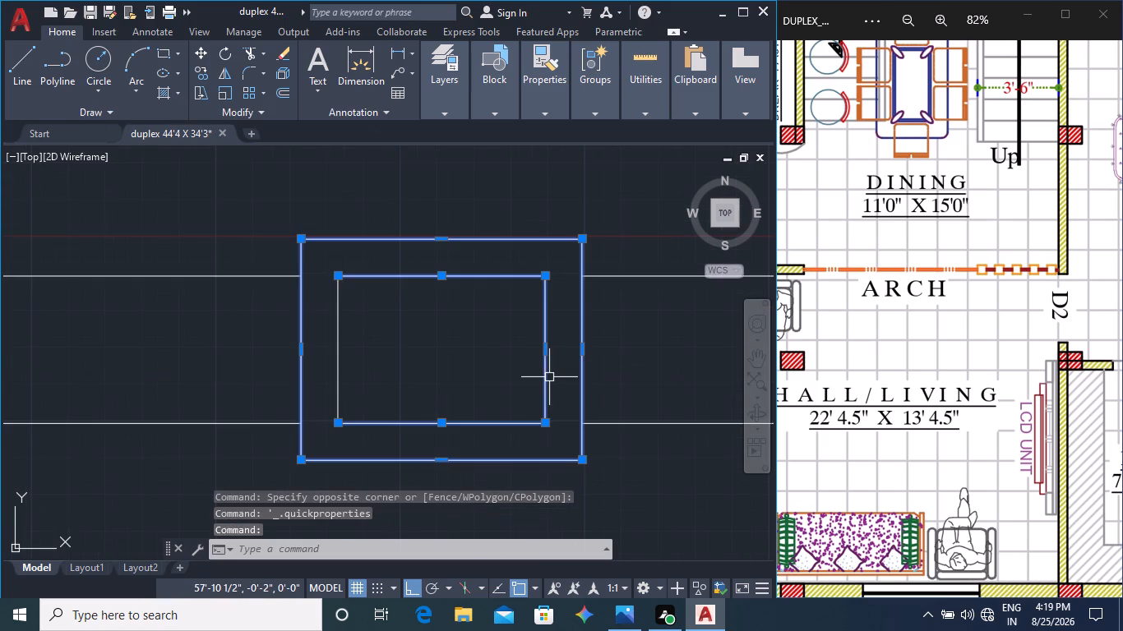
pyautogui.click(340, 388)
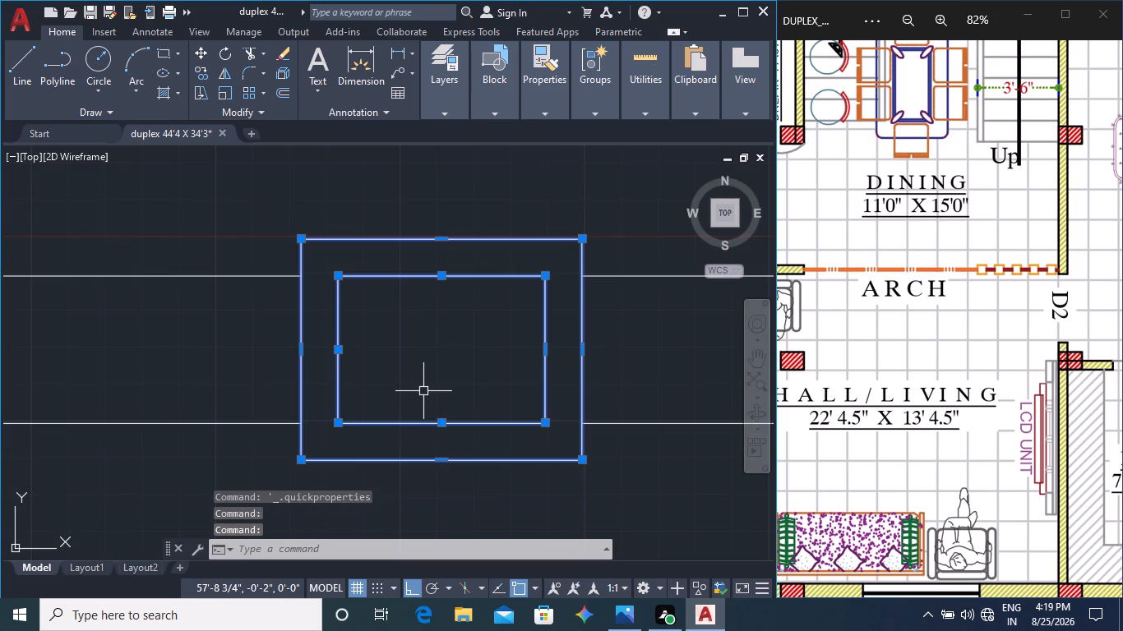
pyautogui.press('j')
pyautogui.write('oi')
pyautogui.press('Return')
pyautogui.scroll(-2, 476, 462)
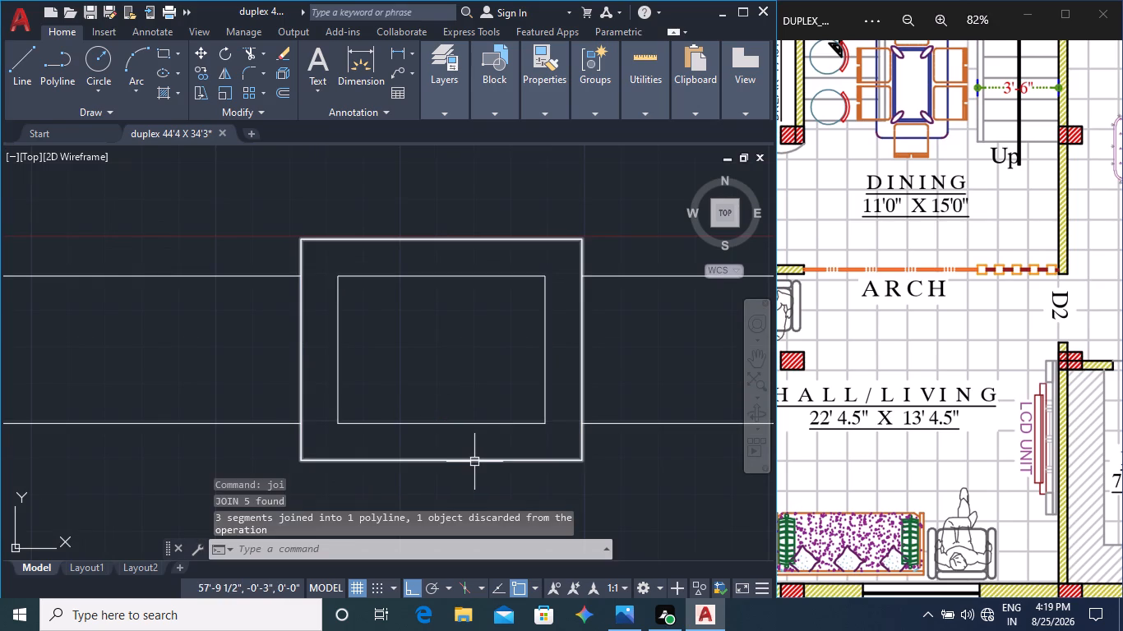
# Copy the two nested rectangles along the arch toward the wall beside door D2, at 1' and 2'.
pyautogui.moveTo(525, 488); pyautogui.dragTo(433, 421, button='middle')
pyautogui.click(423, 420)
pyautogui.click(374, 337)
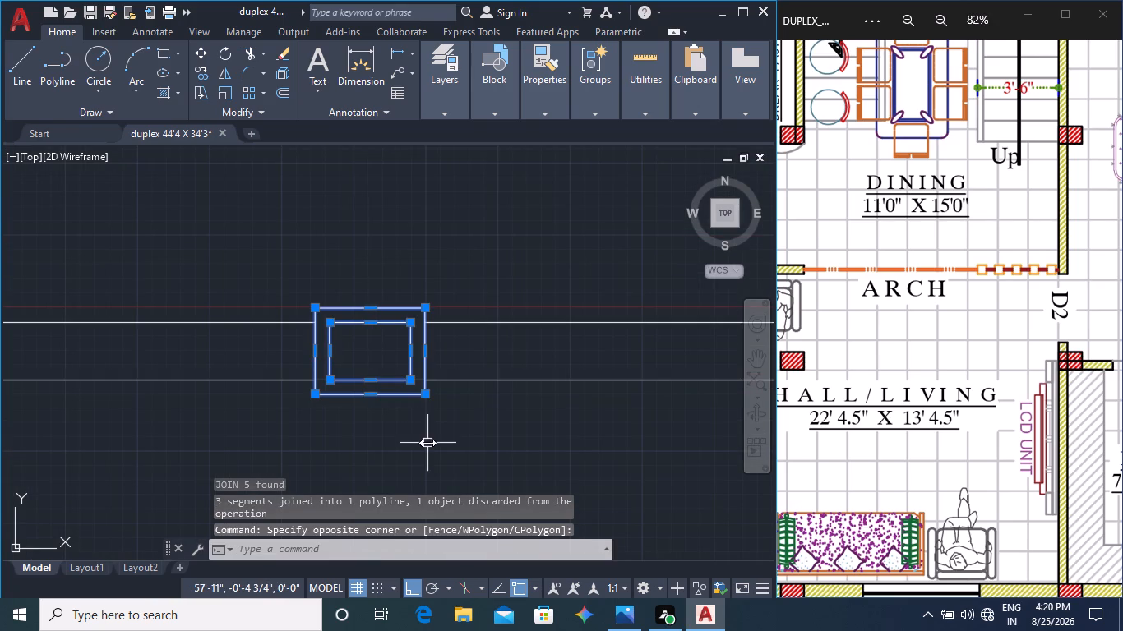
pyautogui.moveTo(436, 246); pyautogui.dragTo(435, 246, button='middle')
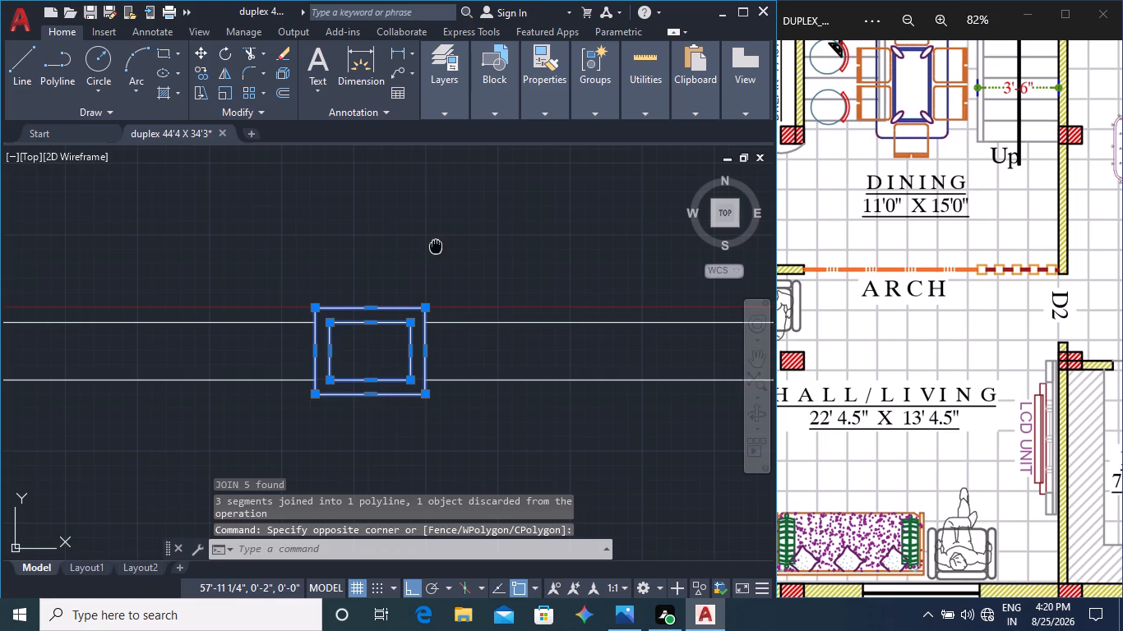
pyautogui.moveTo(435, 246); pyautogui.dragTo(296, 200, button='middle')
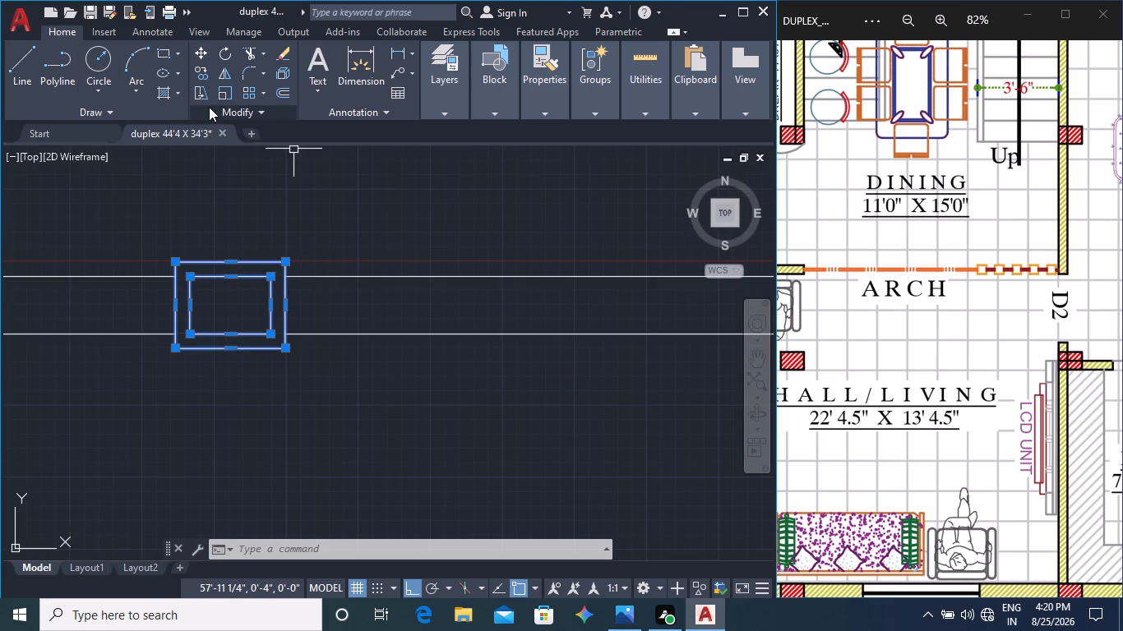
pyautogui.click(205, 71)
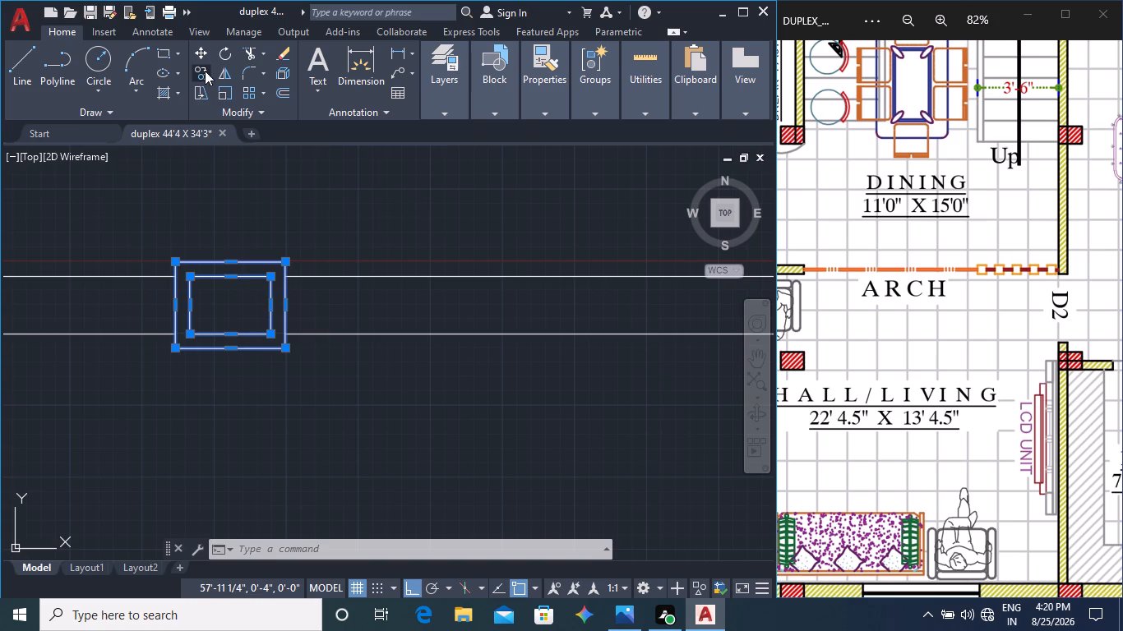
pyautogui.click(284, 352)
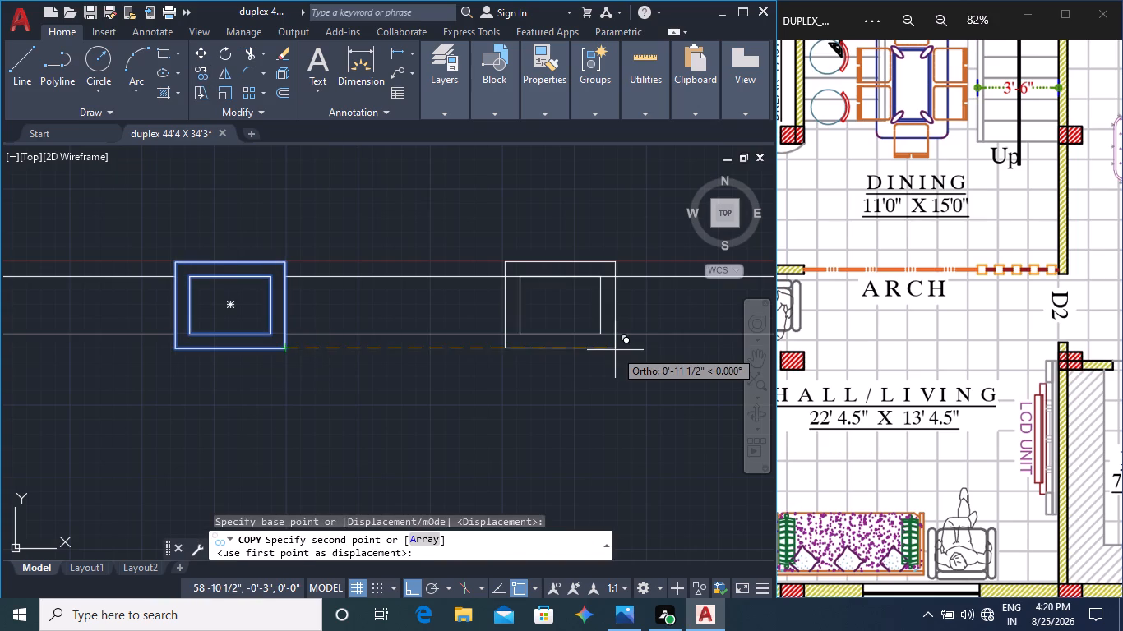
pyautogui.write("1'")
pyautogui.press('Return')
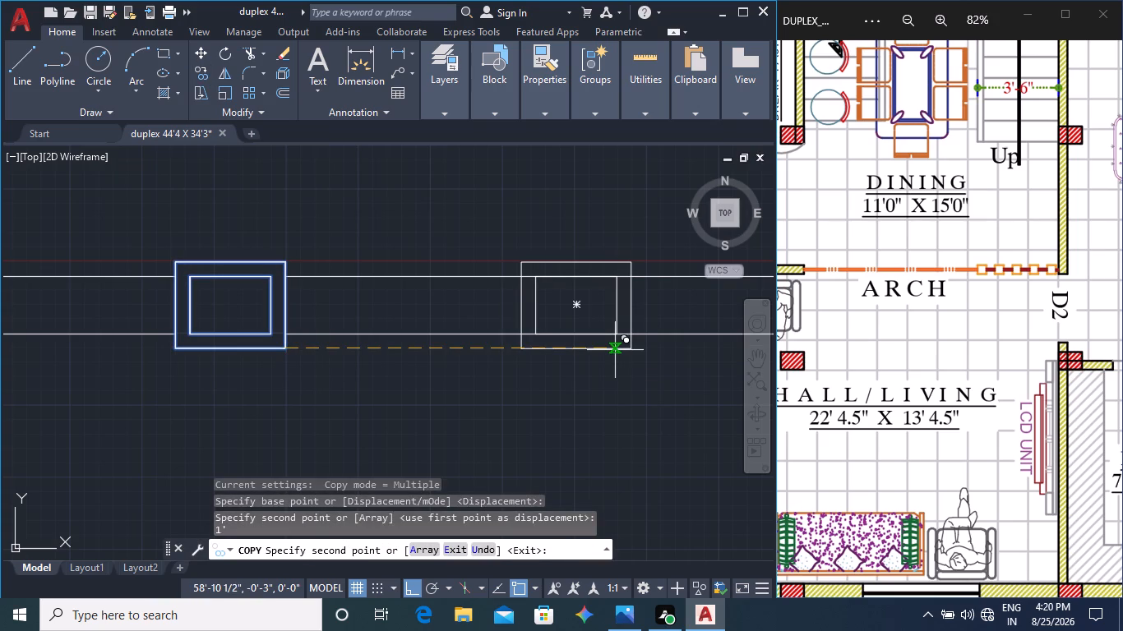
pyautogui.moveTo(686, 380); pyautogui.dragTo(301, 376, button='middle')
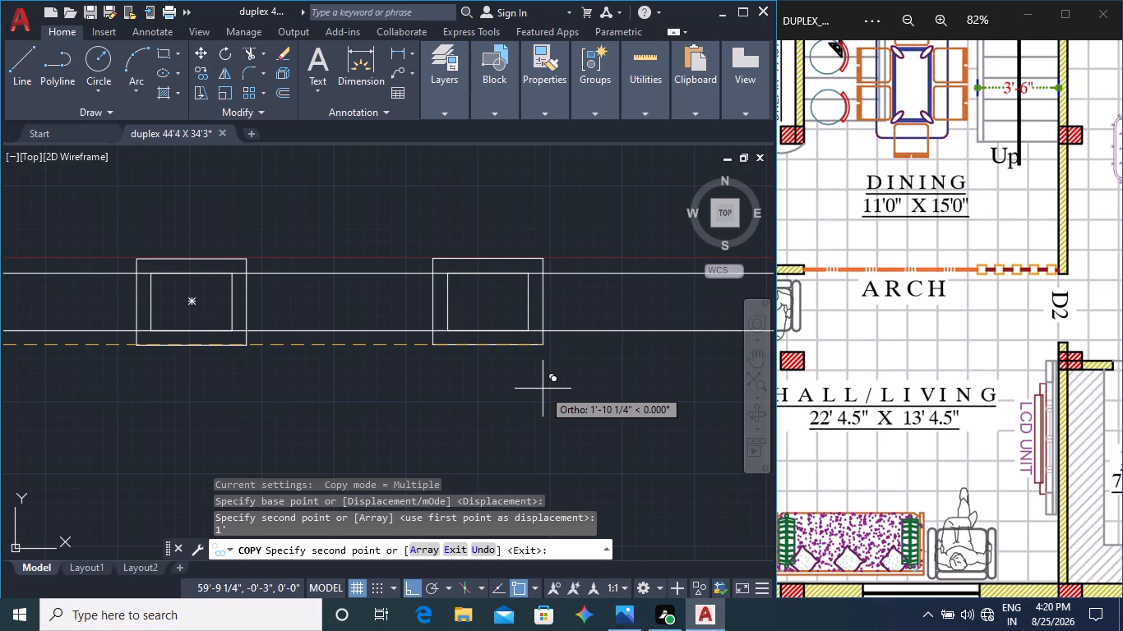
pyautogui.press('2')
pyautogui.press("'")
pyautogui.press('Return')
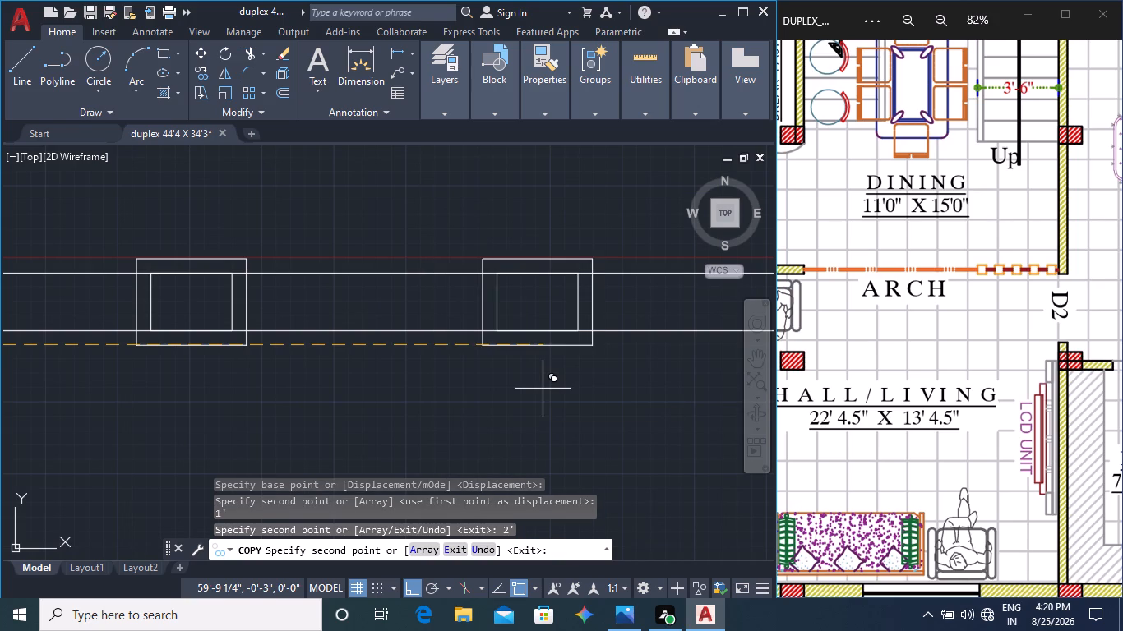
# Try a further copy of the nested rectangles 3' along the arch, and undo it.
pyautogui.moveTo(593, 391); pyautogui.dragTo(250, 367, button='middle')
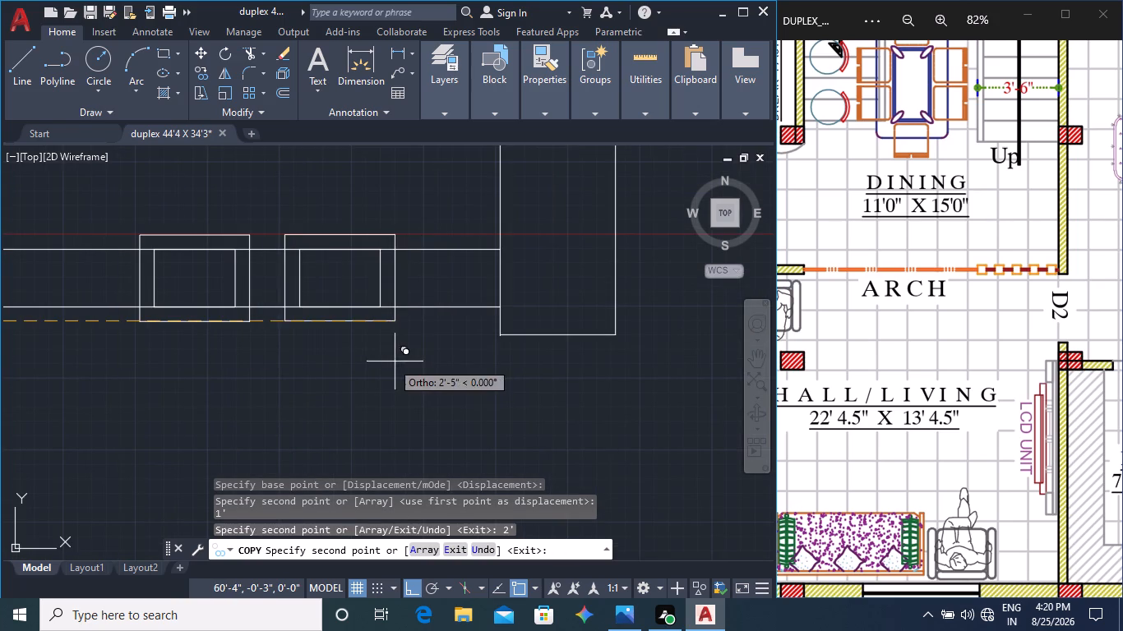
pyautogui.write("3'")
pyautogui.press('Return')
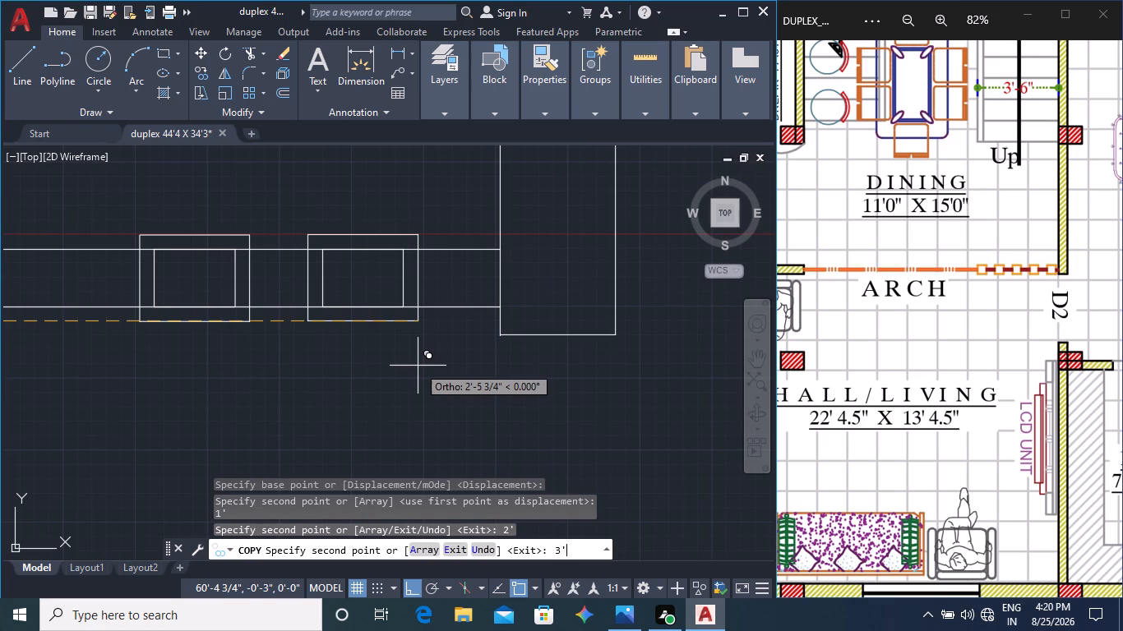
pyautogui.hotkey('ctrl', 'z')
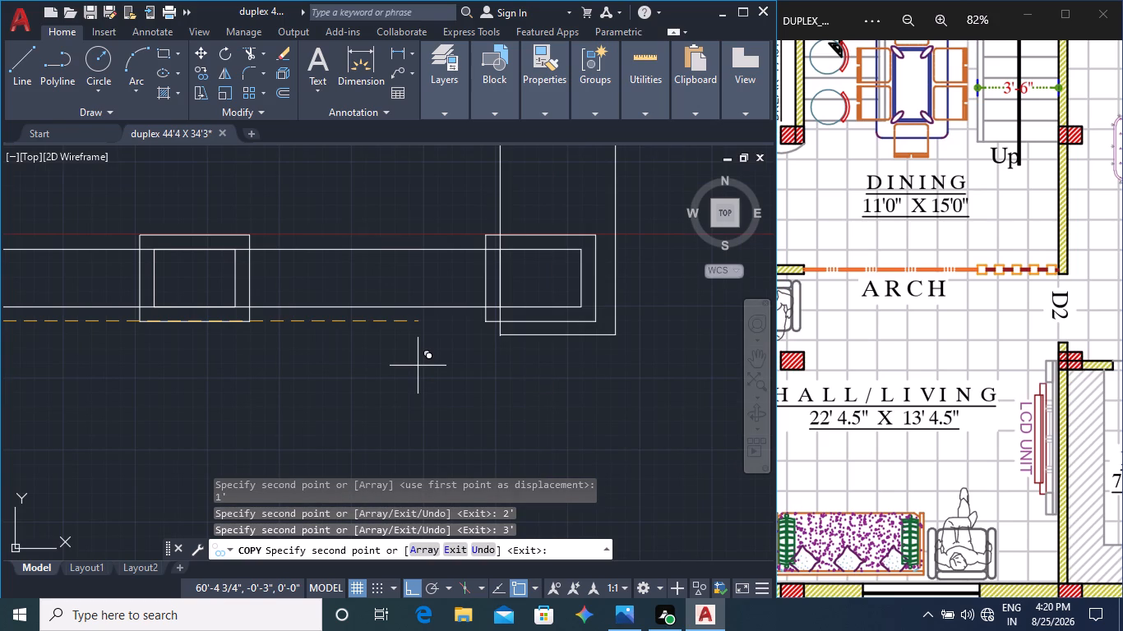
# Place another copy of the nested rectangles about 2'-8 3/4" along the arch, flush against the wall beside door D2, and finish copying.
pyautogui.scroll(-3, 414, 380)
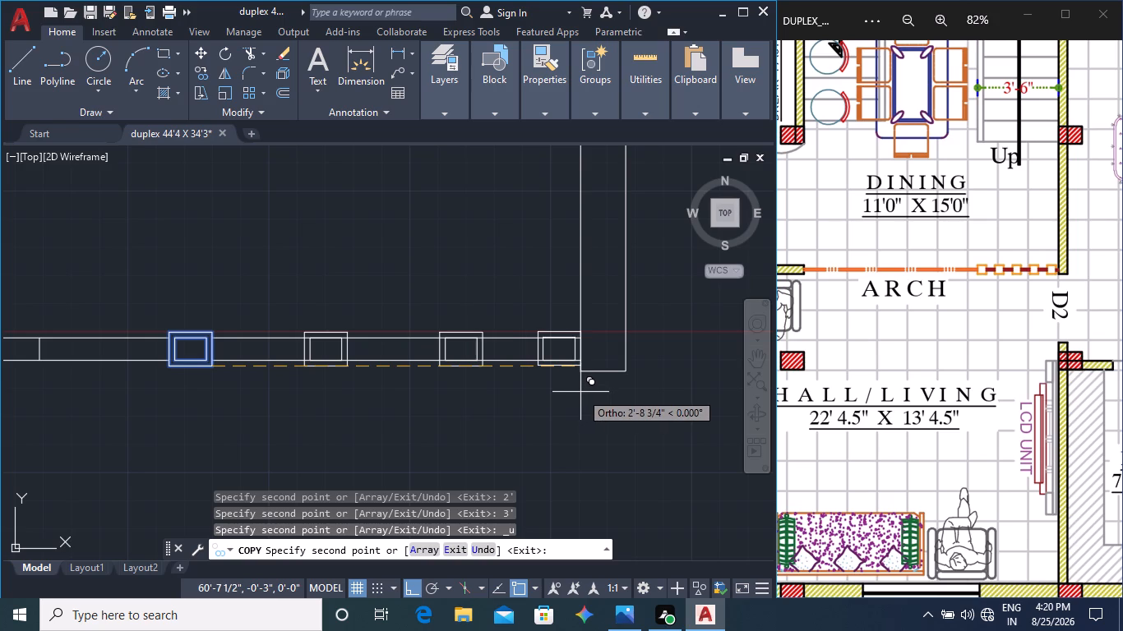
pyautogui.scroll(2, 581, 392)
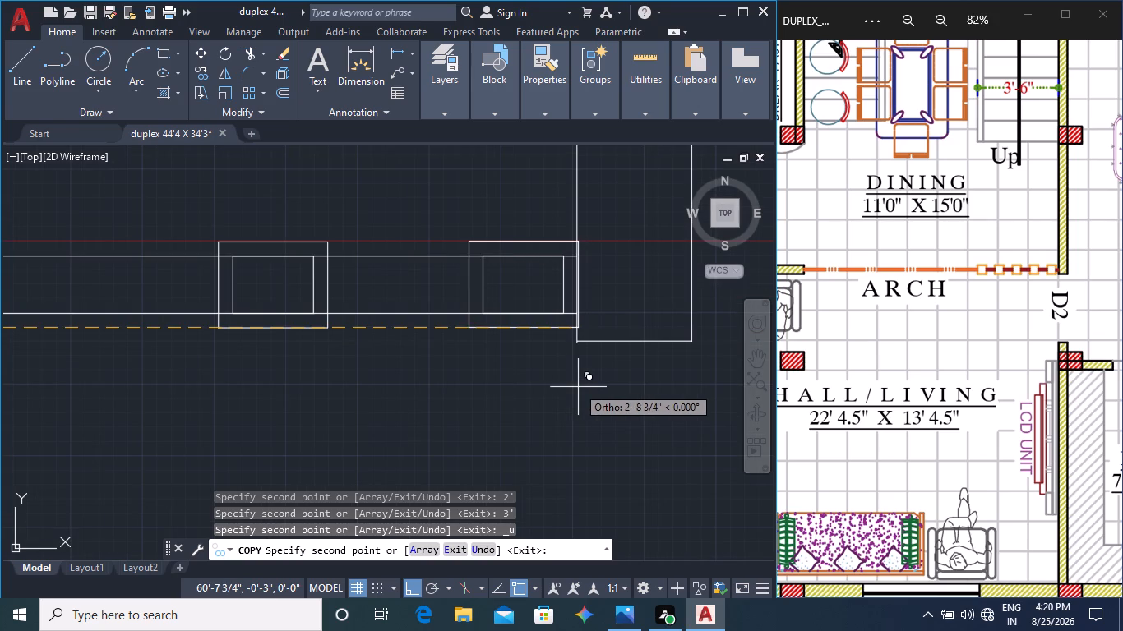
pyautogui.scroll(2, 575, 331)
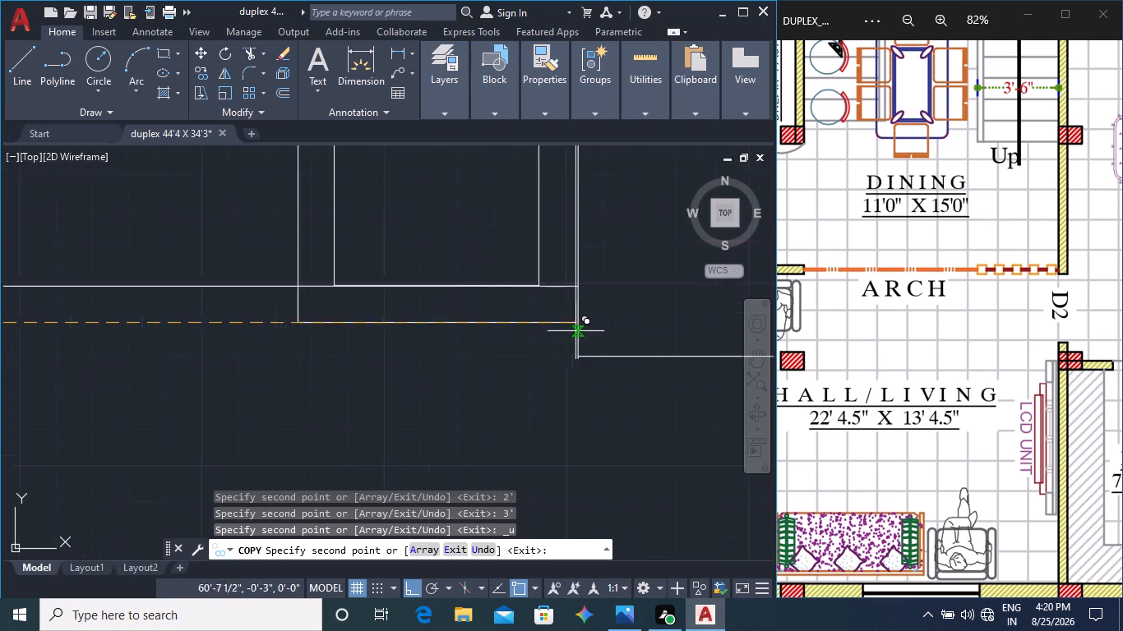
pyautogui.scroll(1, 575, 331)
pyautogui.click(581, 315)
pyautogui.press('Escape')
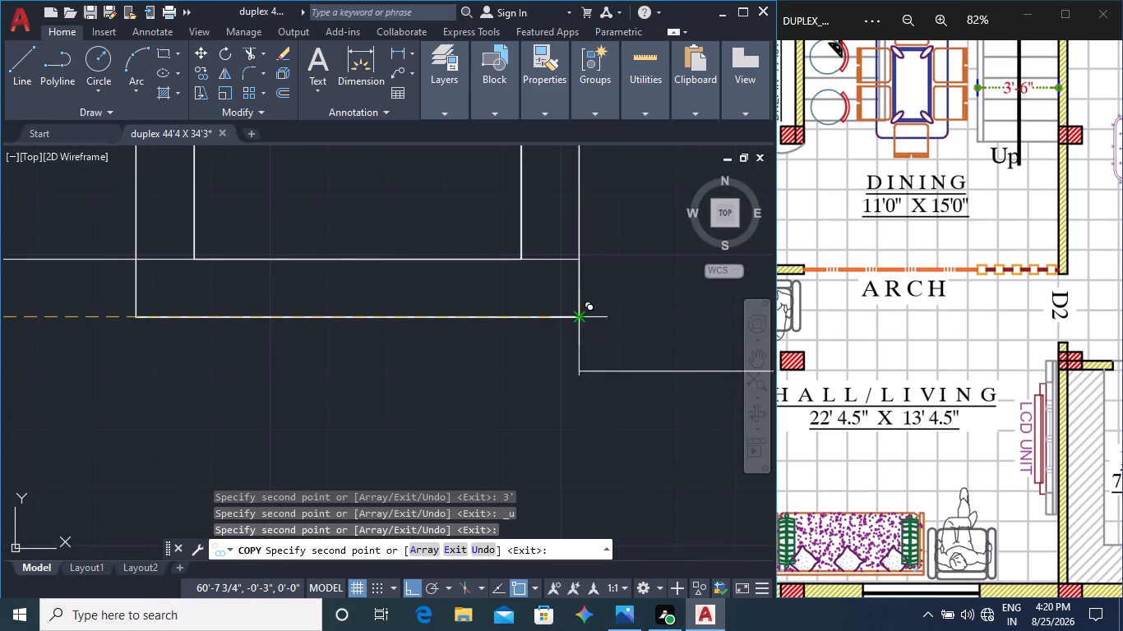
pyautogui.press('Escape')
# Move the nested rectangles second from the D2 wall about 1/2" along the arch, away from the wall.
pyautogui.scroll(-3, 501, 431)
pyautogui.moveTo(461, 423); pyautogui.dragTo(557, 389, button='middle')
pyautogui.scroll(-2, 455, 432)
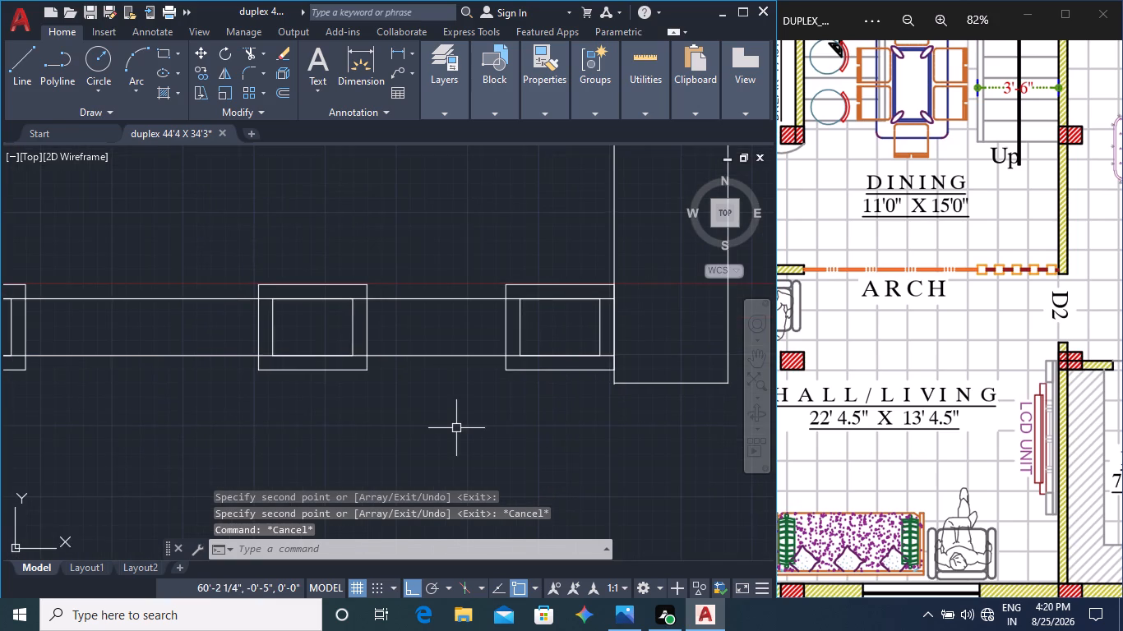
pyautogui.moveTo(423, 450); pyautogui.dragTo(484, 440, button='middle')
pyautogui.scroll(1, 476, 418)
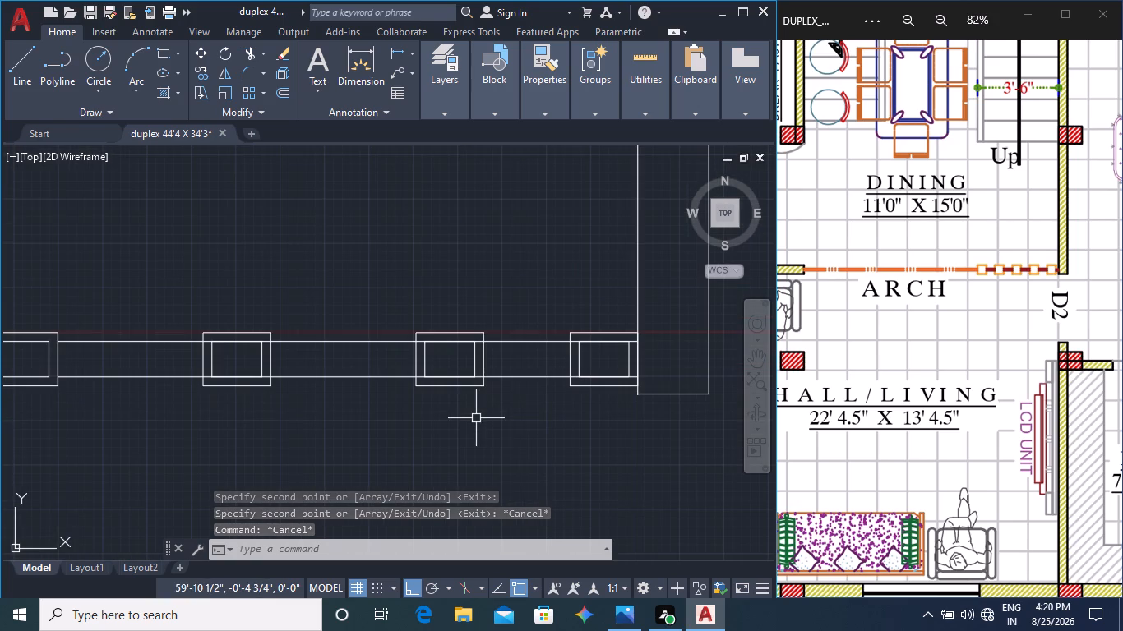
pyautogui.click(487, 416)
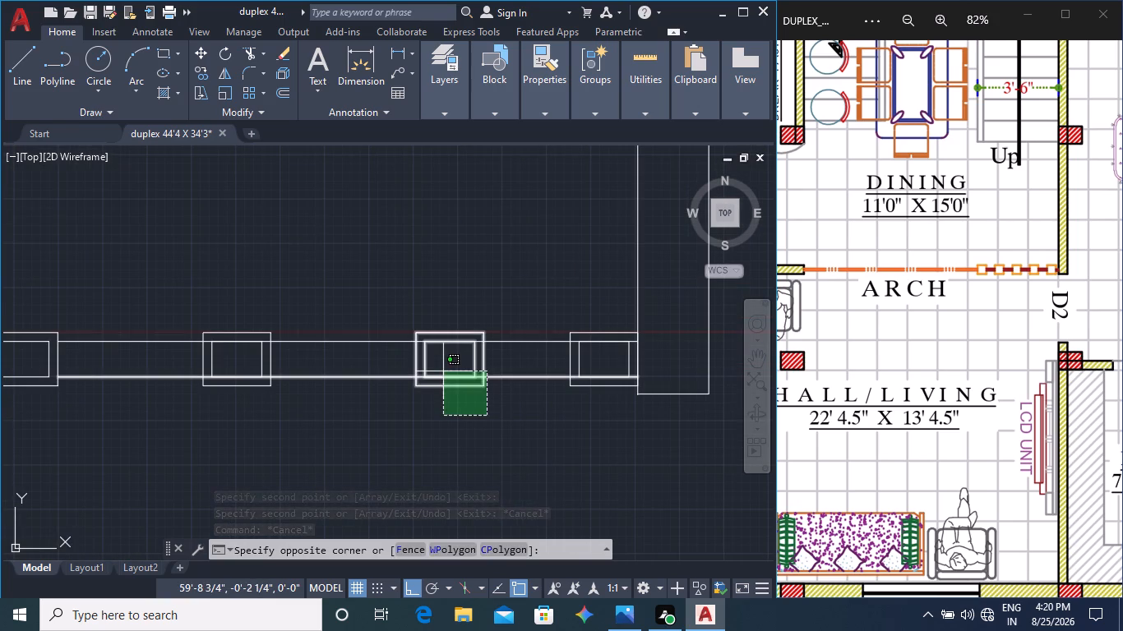
pyautogui.click(442, 385)
pyautogui.click(477, 359)
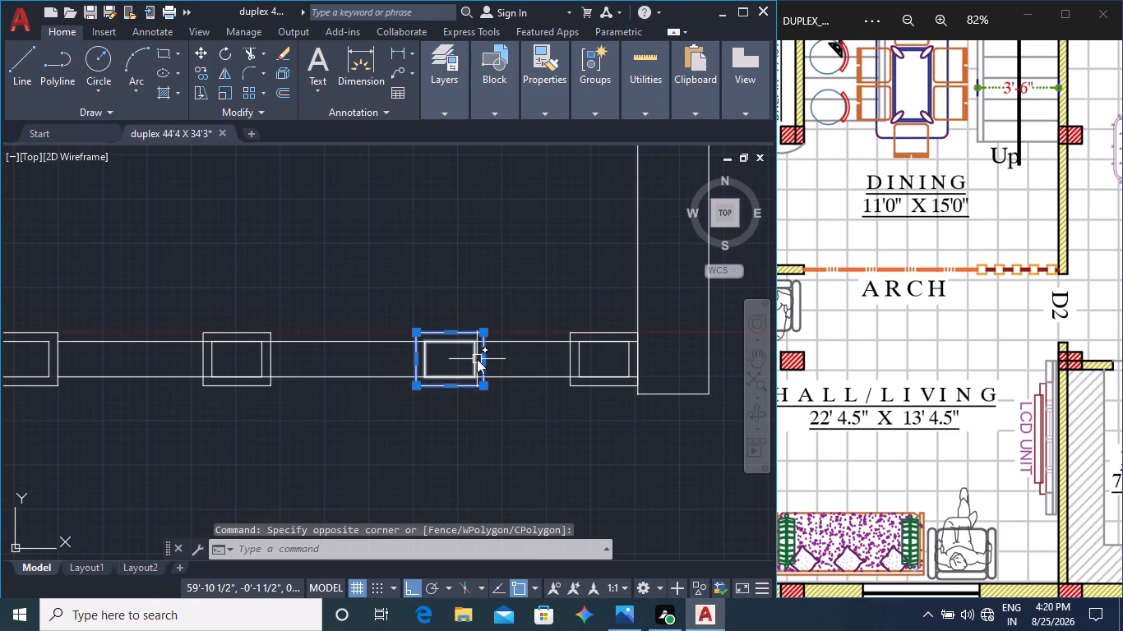
pyautogui.click(201, 49)
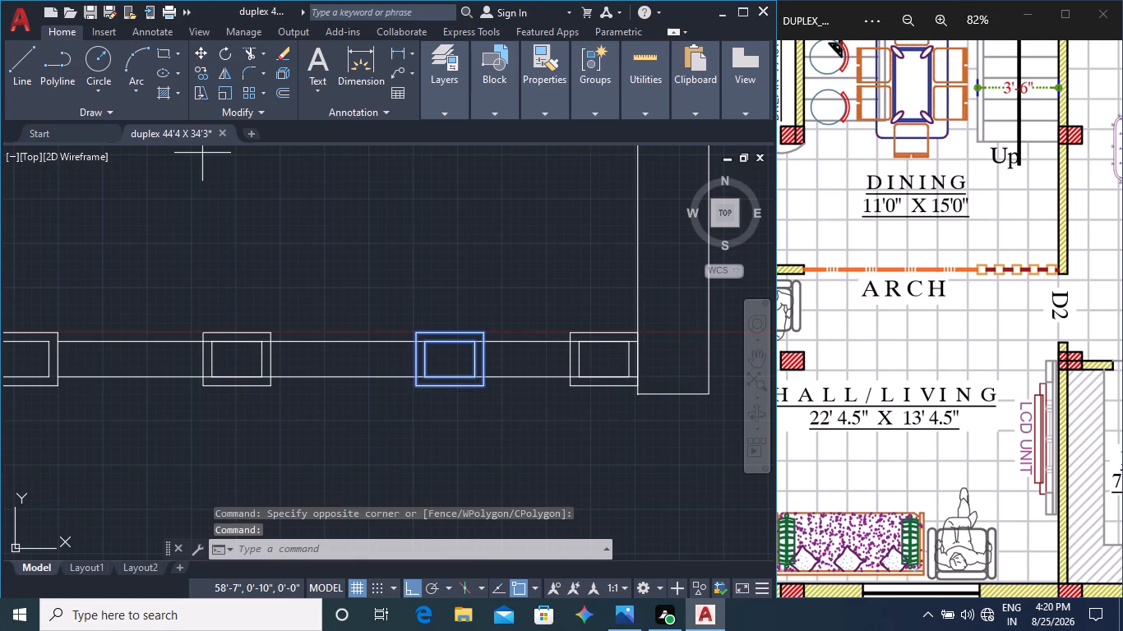
pyautogui.click(417, 372)
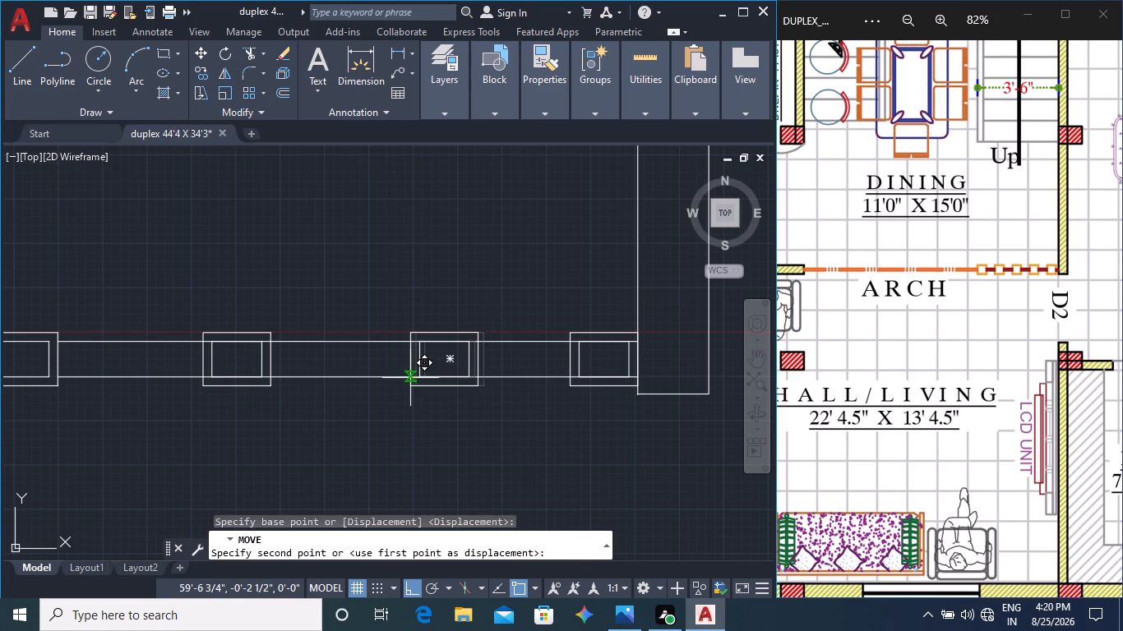
pyautogui.click(410, 378)
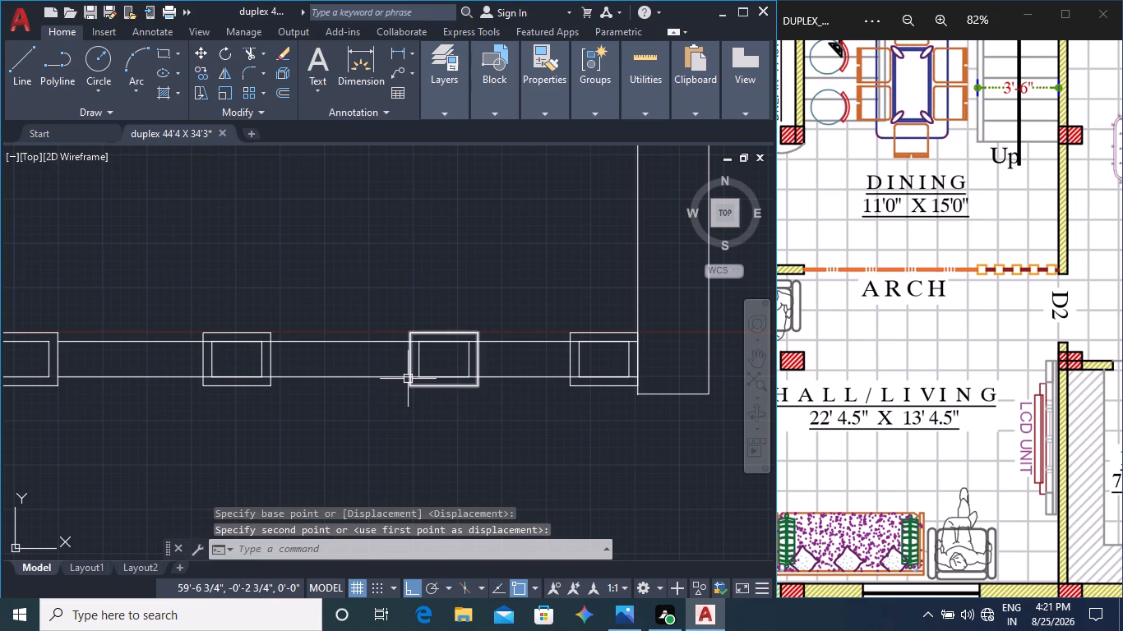
# Move the same nested rectangles about 3/4" farther along the arch, away from the D2 wall.
pyautogui.click(408, 379)
pyautogui.click(421, 371)
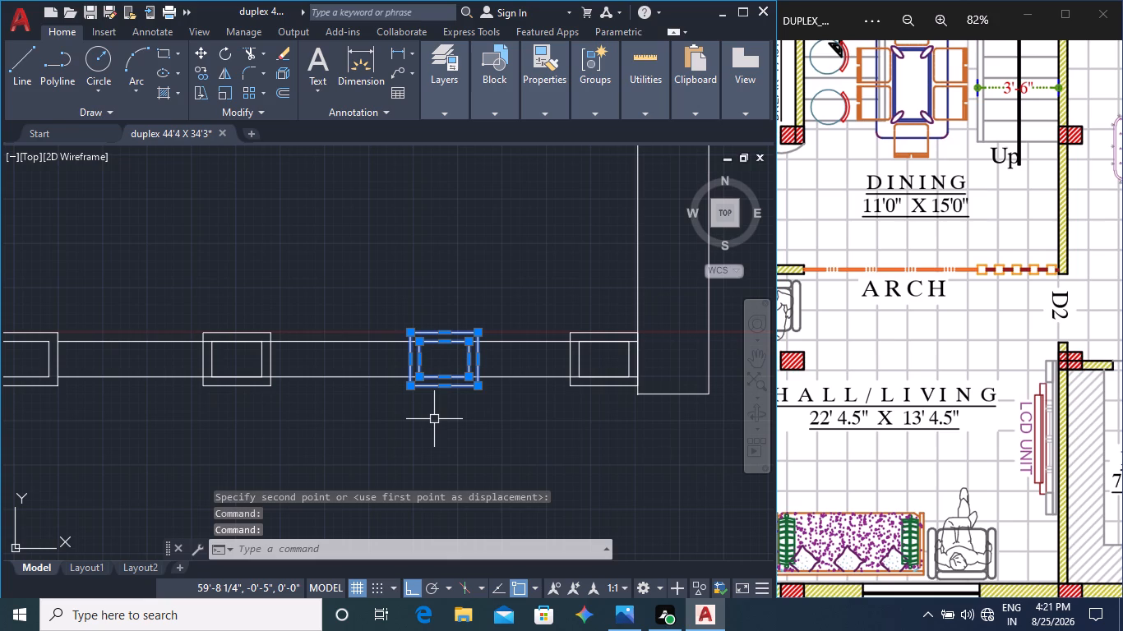
pyautogui.press('m')
pyautogui.press('Return')
pyautogui.scroll(3, 386, 362)
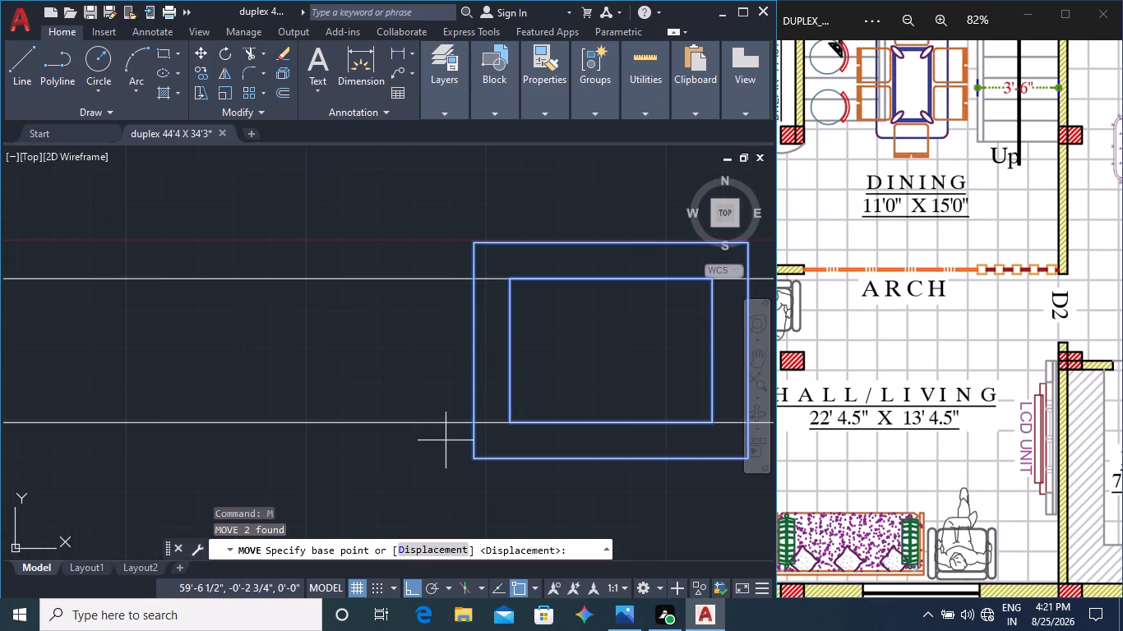
pyautogui.click(475, 419)
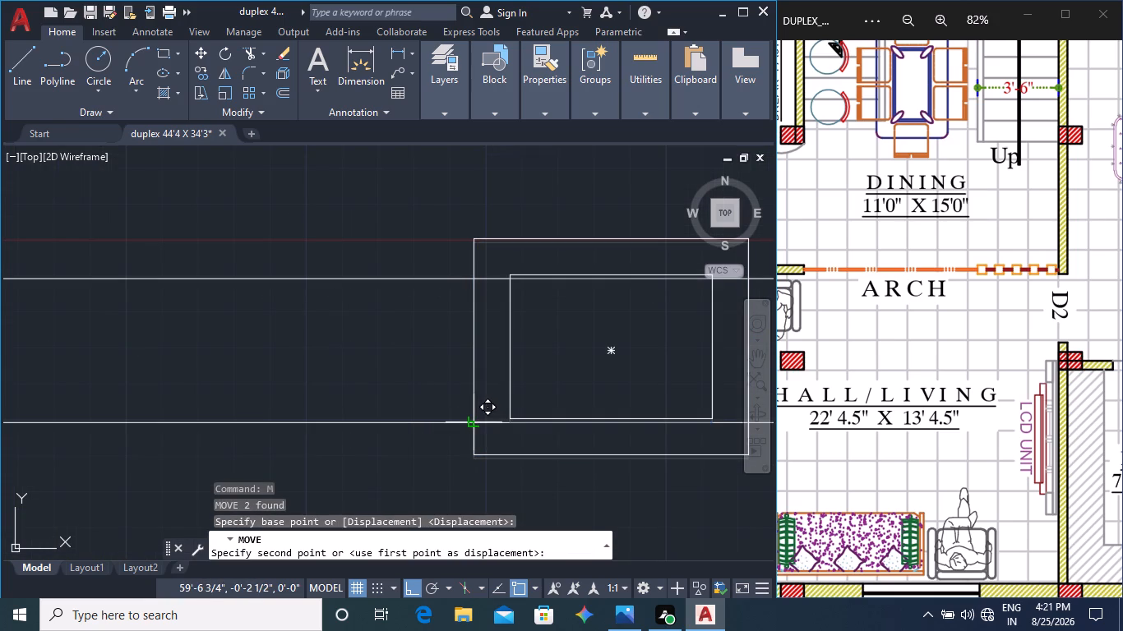
pyautogui.click(422, 426)
# Move the nested rectangles third from the D2 wall 4" along the arch, away from the wall.
pyautogui.scroll(-3, 449, 459)
pyautogui.moveTo(478, 501); pyautogui.dragTo(581, 380, button='middle')
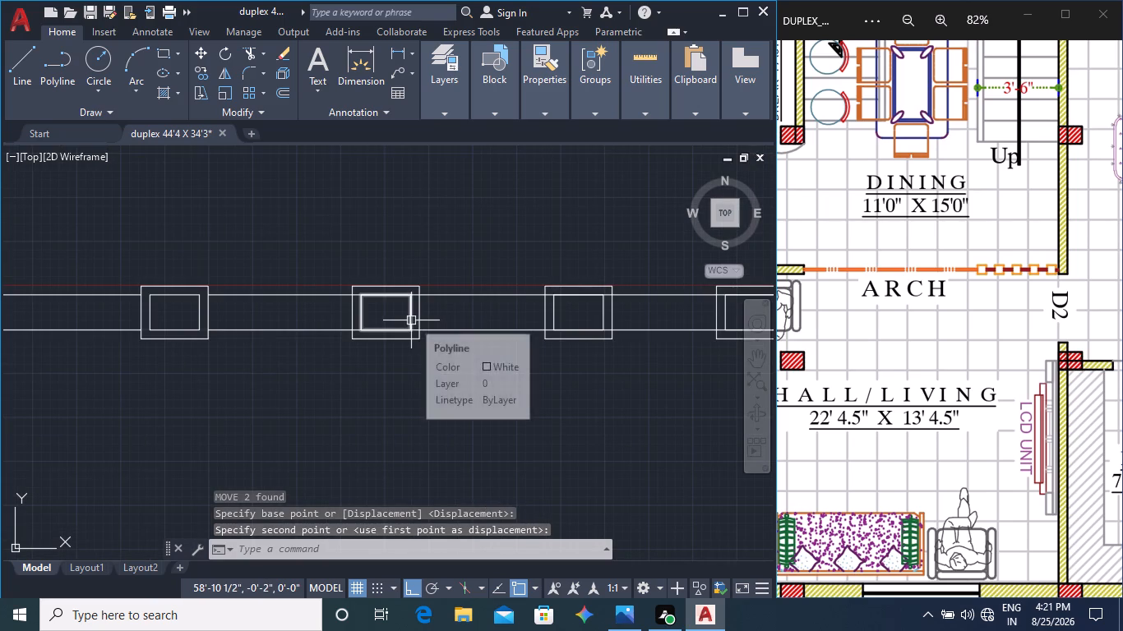
pyautogui.scroll(-2, 501, 374)
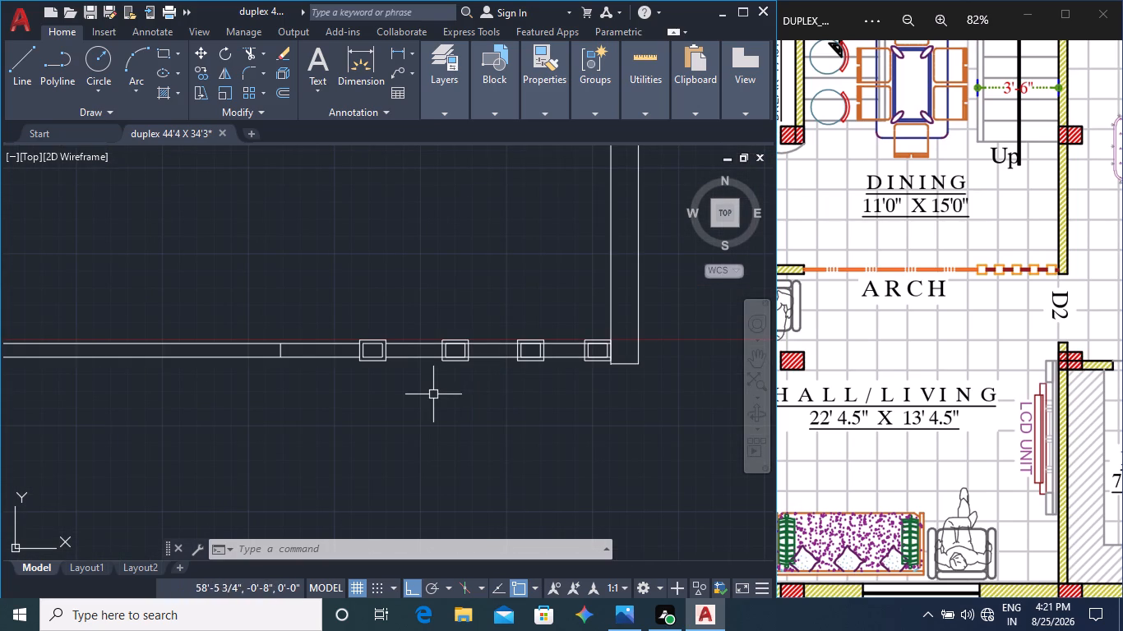
pyautogui.scroll(2, 395, 351)
pyautogui.moveTo(481, 445); pyautogui.dragTo(405, 440, button='middle')
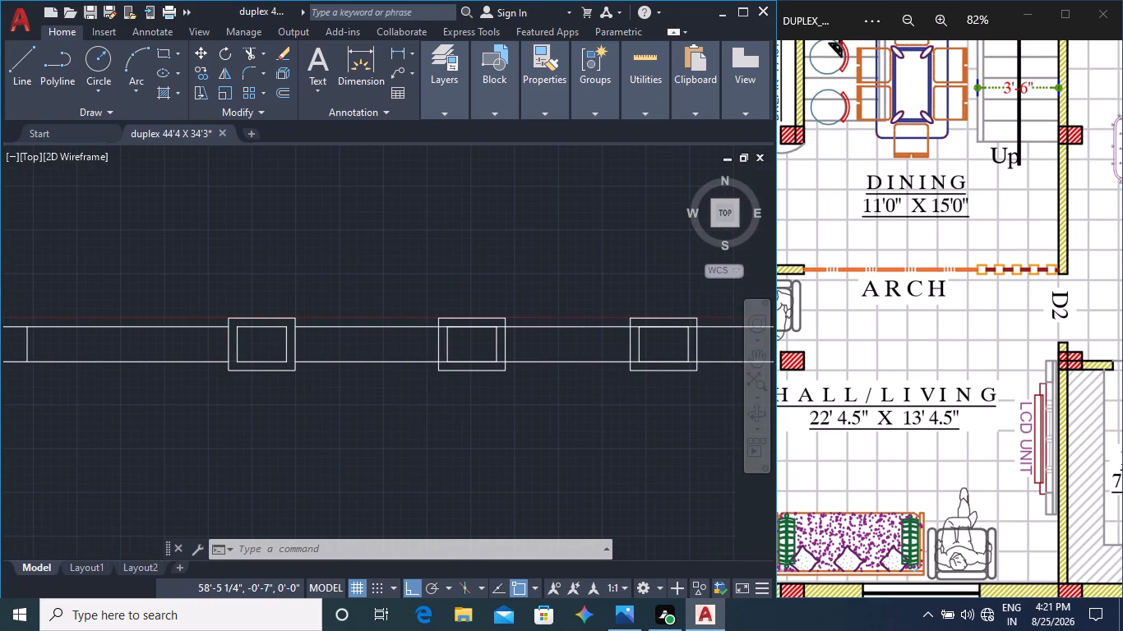
pyautogui.scroll(2, 452, 363)
pyautogui.click(441, 348)
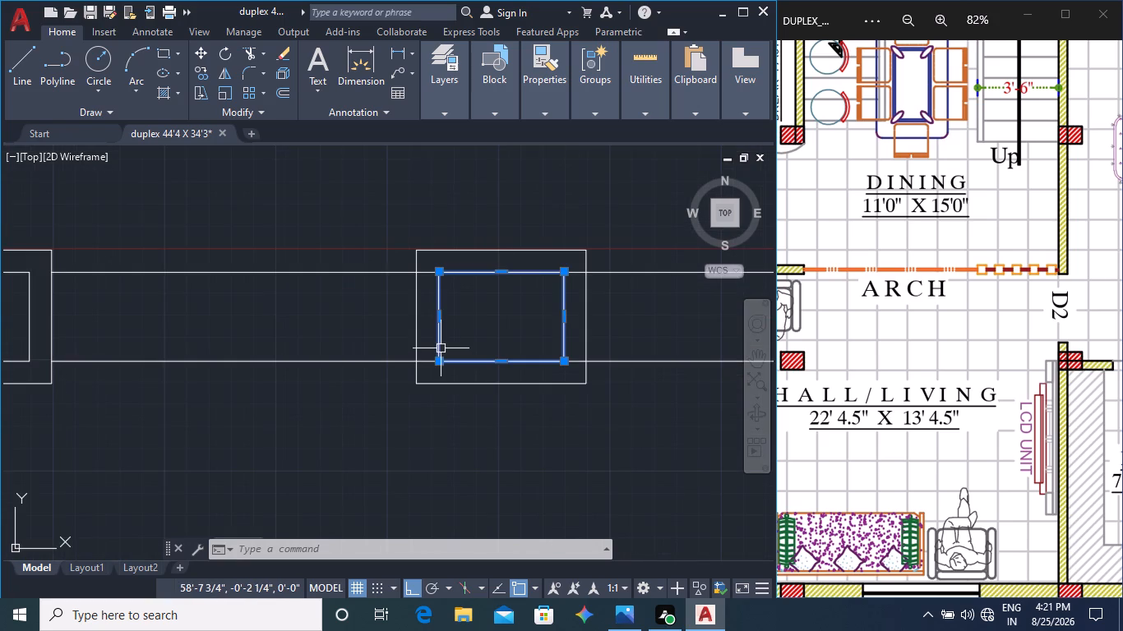
pyautogui.click(418, 343)
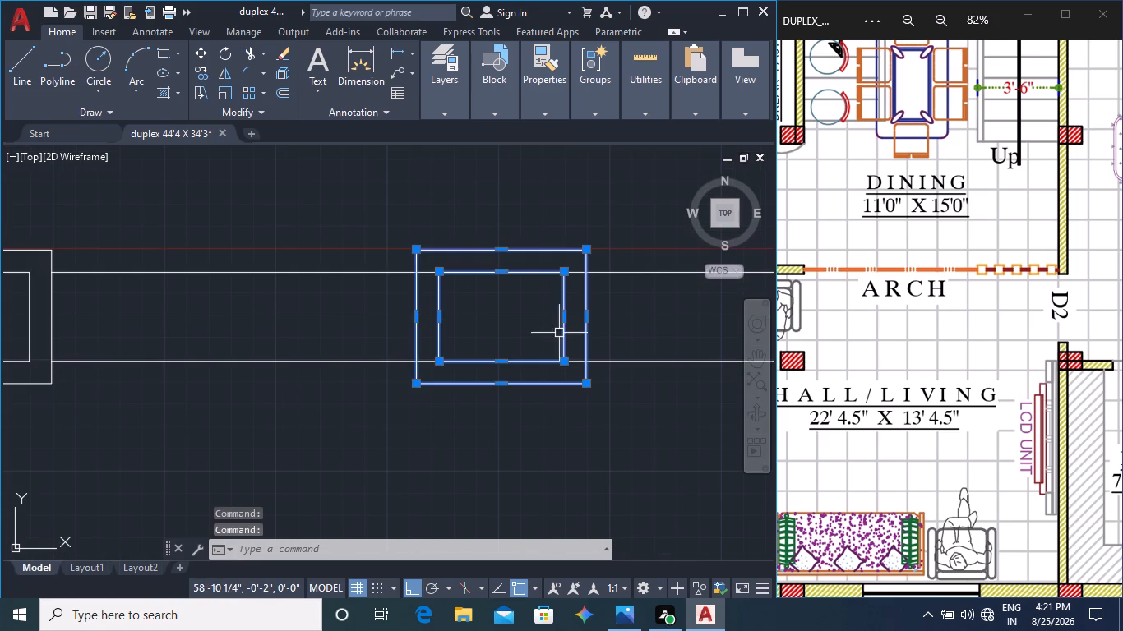
pyautogui.click(204, 55)
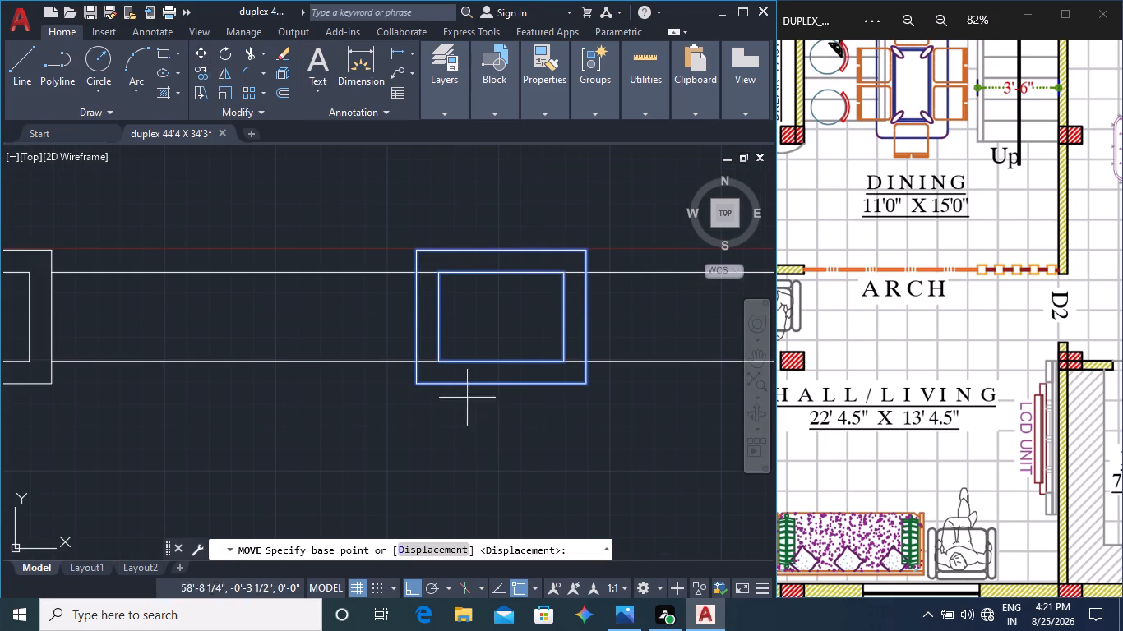
pyautogui.click(438, 360)
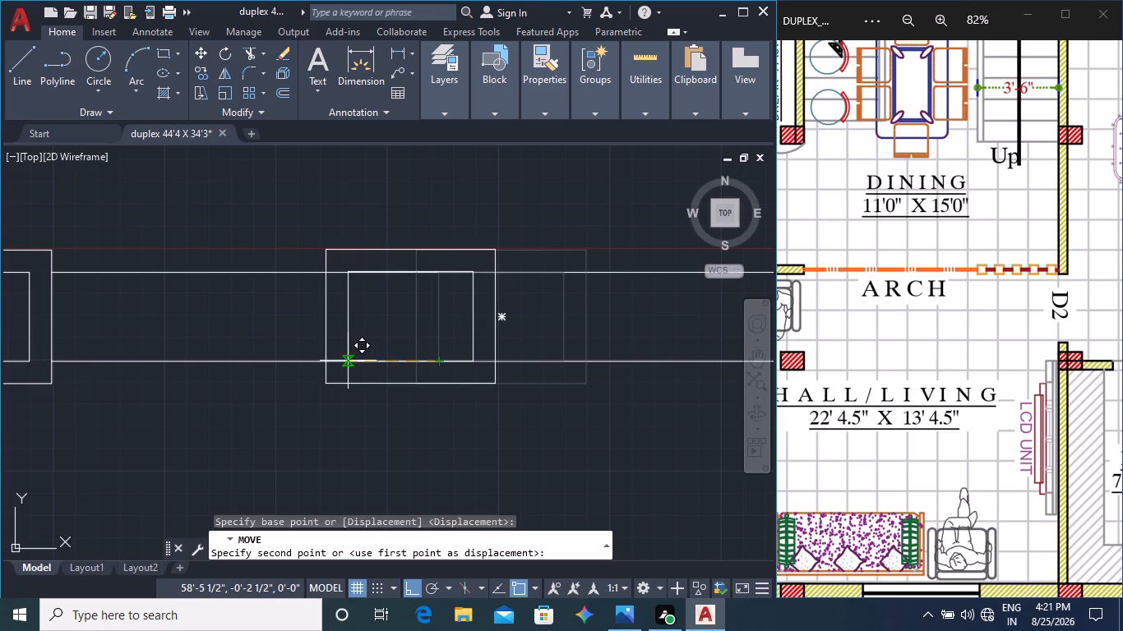
pyautogui.write('4"')
pyautogui.press('Return')
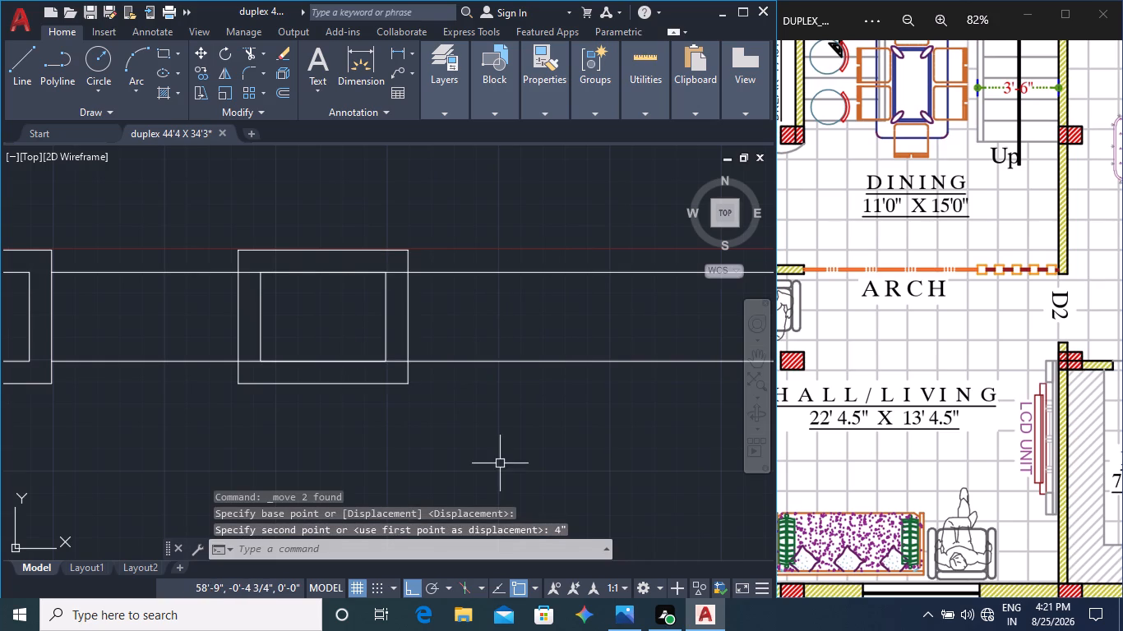
# Copy the nested rectangles second from the D2 wall about 7 1/4" along the arch, into the gap before the next pair.
pyautogui.moveTo(508, 456); pyautogui.dragTo(211, 413, button='middle')
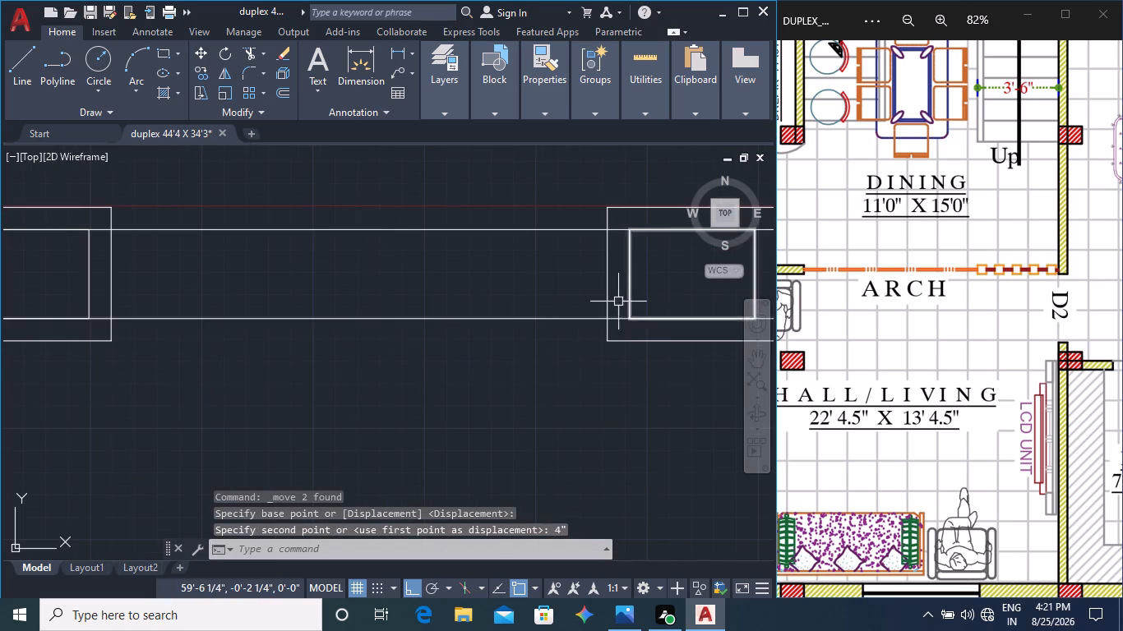
pyautogui.click(631, 302)
pyautogui.click(608, 308)
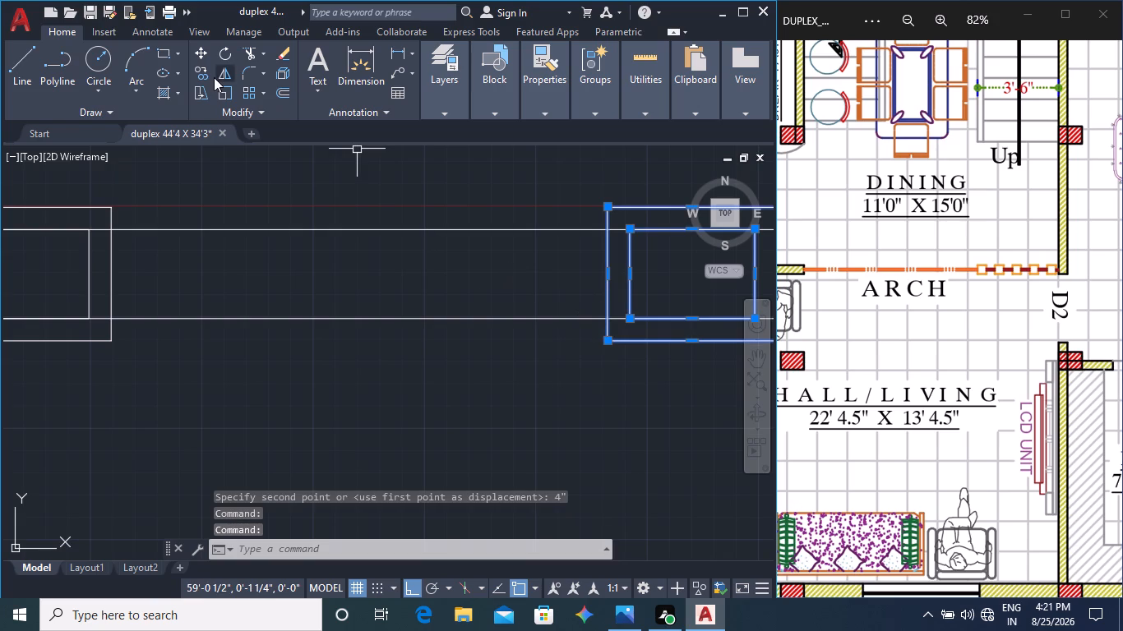
pyautogui.click(204, 71)
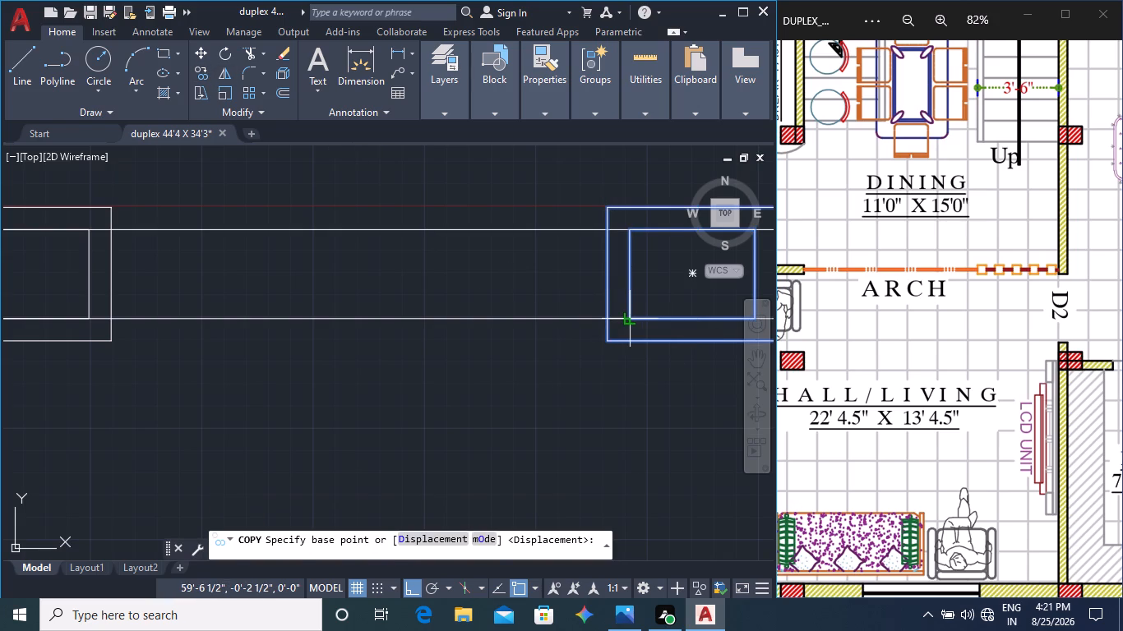
pyautogui.click(627, 317)
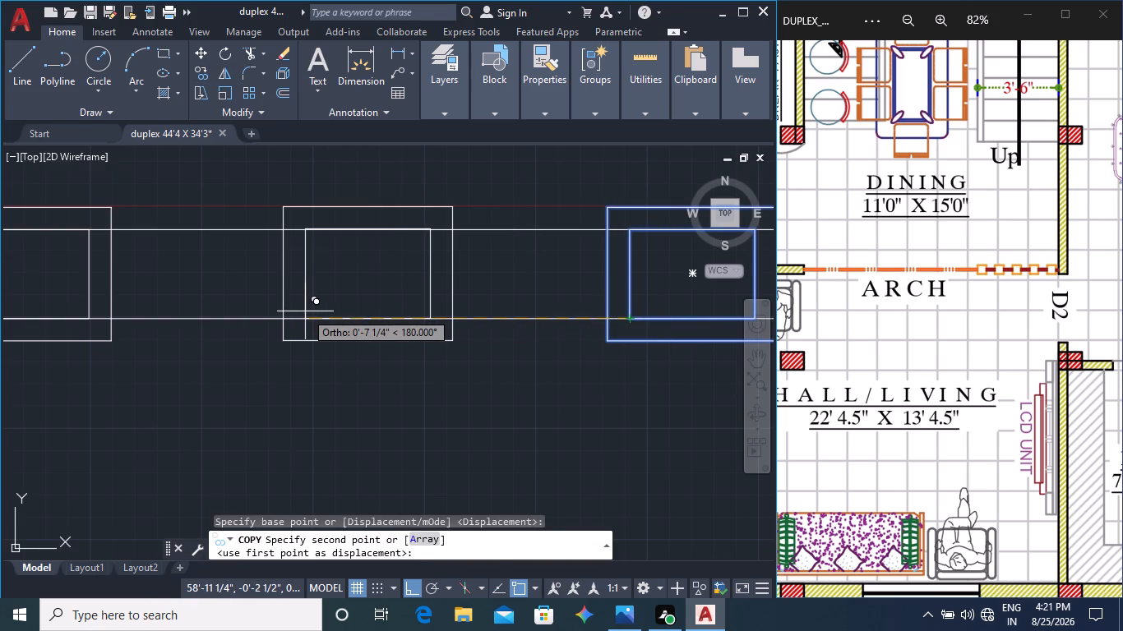
pyautogui.click(305, 311)
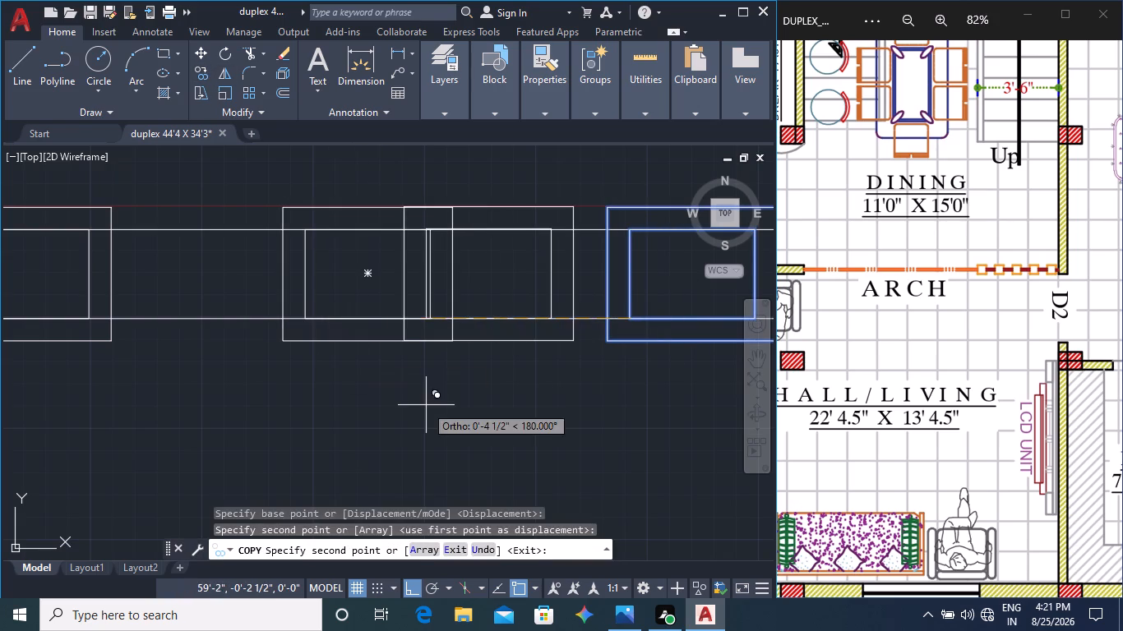
pyautogui.press('Escape')
# Move the newly copied nested rectangles, third from the D2 wall, slightly along the arch away from the wall.
pyautogui.scroll(-2, 446, 416)
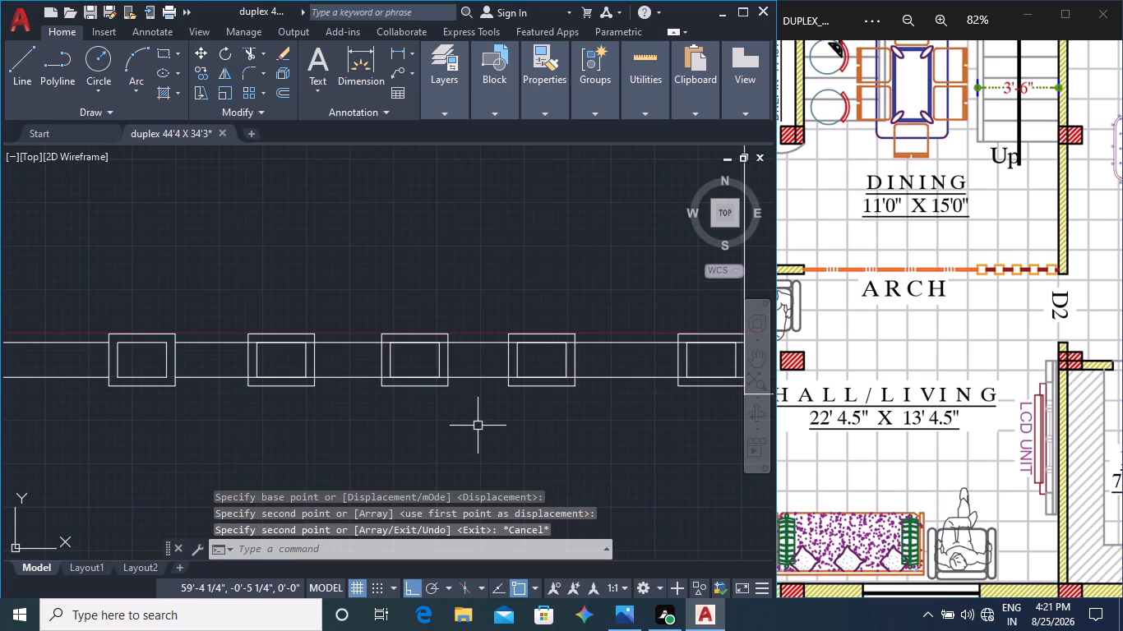
pyautogui.moveTo(478, 426); pyautogui.dragTo(356, 381, button='middle')
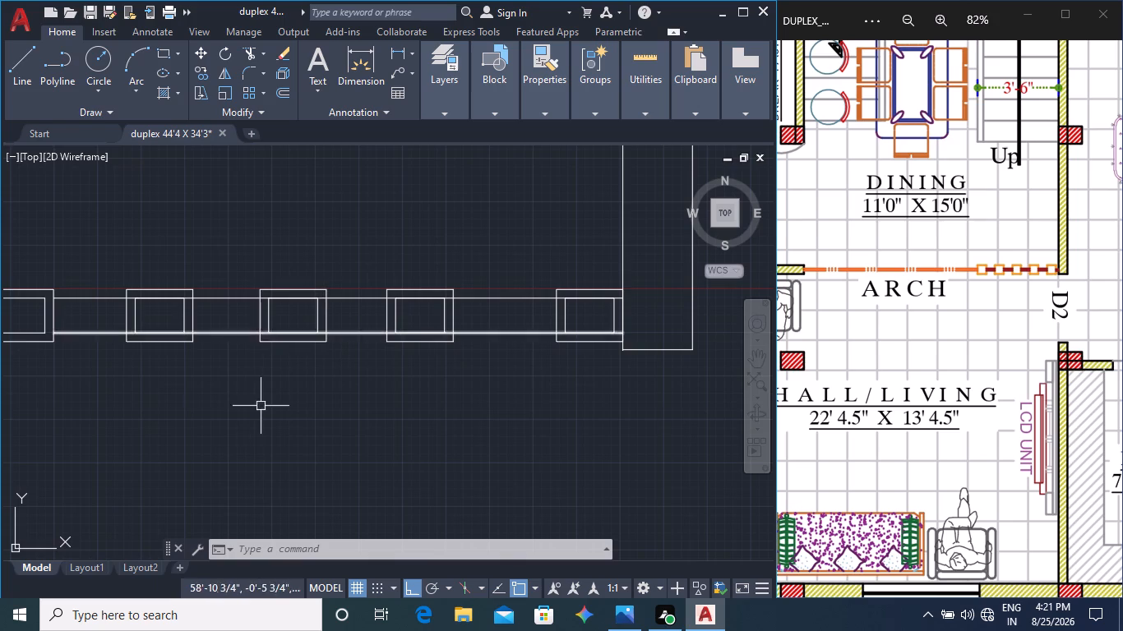
pyautogui.moveTo(245, 405); pyautogui.dragTo(290, 403, button='middle')
pyautogui.scroll(3, 309, 333)
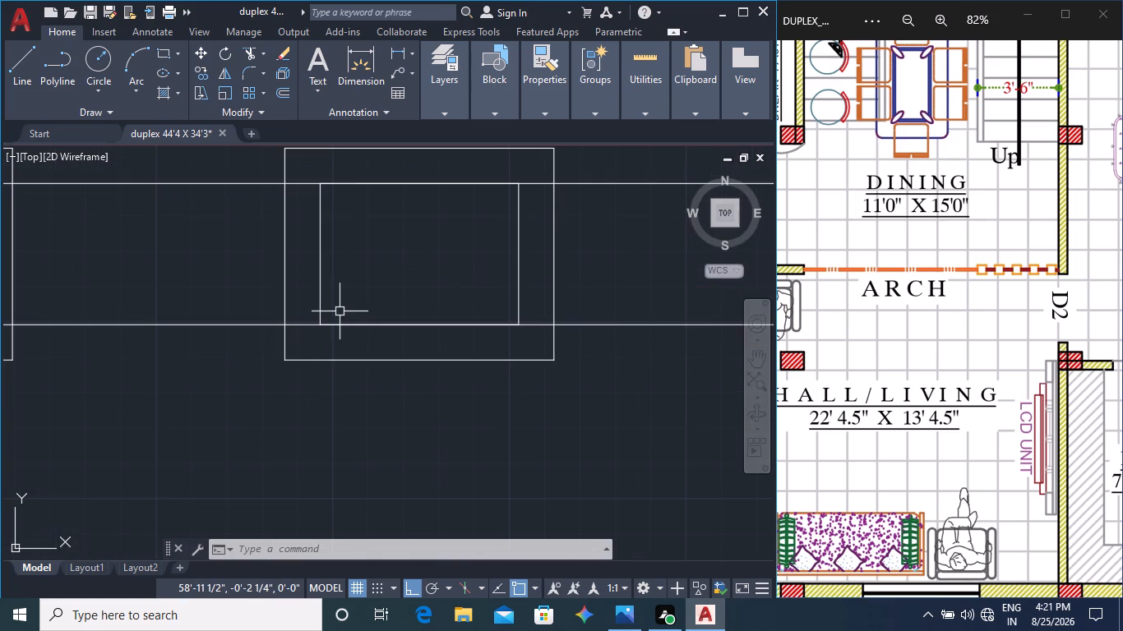
pyautogui.click(324, 309)
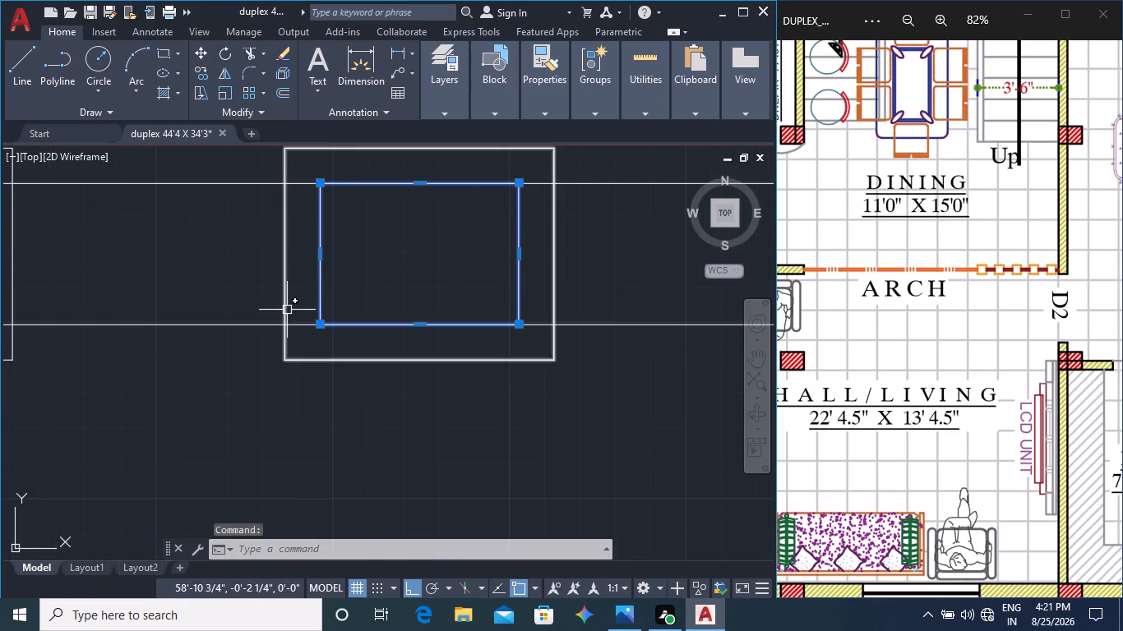
pyautogui.click(287, 310)
pyautogui.click(193, 54)
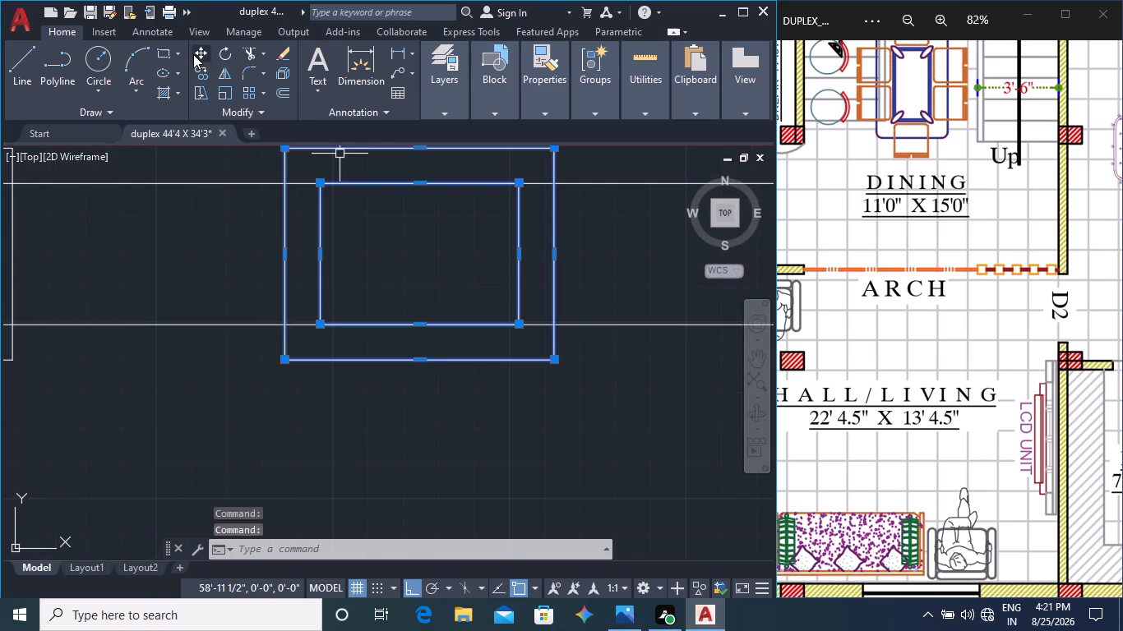
pyautogui.click(287, 323)
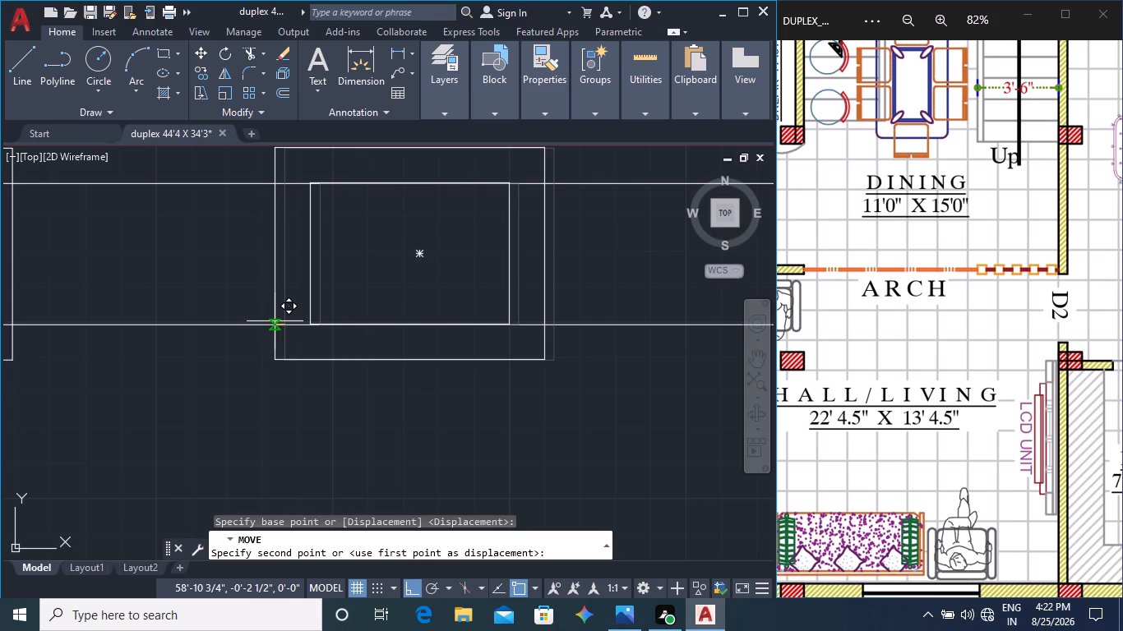
pyautogui.click(275, 321)
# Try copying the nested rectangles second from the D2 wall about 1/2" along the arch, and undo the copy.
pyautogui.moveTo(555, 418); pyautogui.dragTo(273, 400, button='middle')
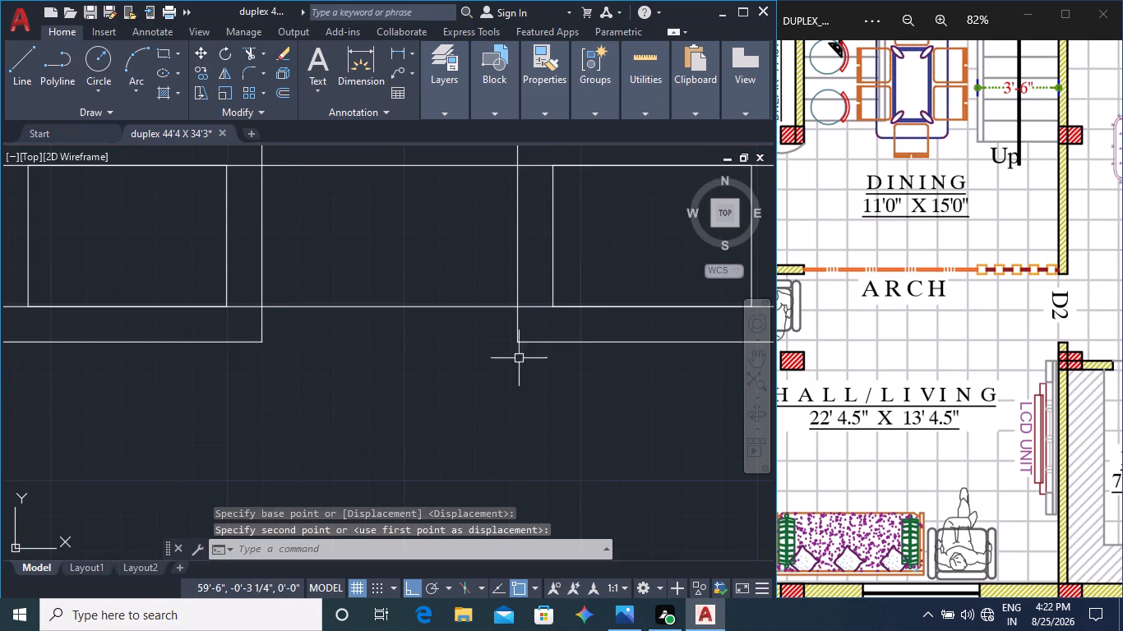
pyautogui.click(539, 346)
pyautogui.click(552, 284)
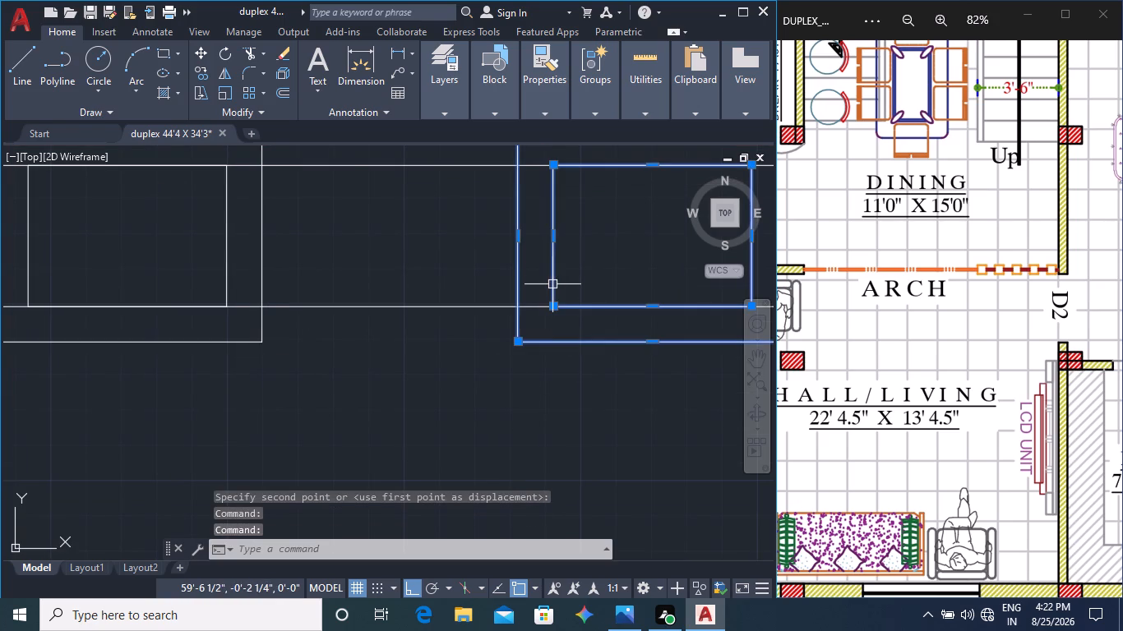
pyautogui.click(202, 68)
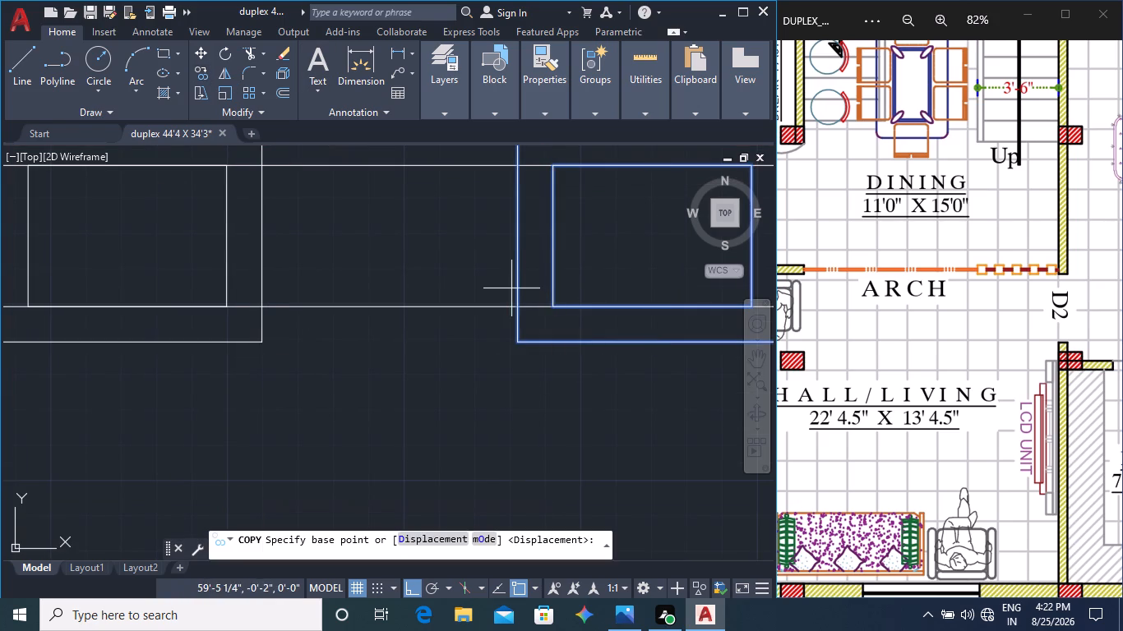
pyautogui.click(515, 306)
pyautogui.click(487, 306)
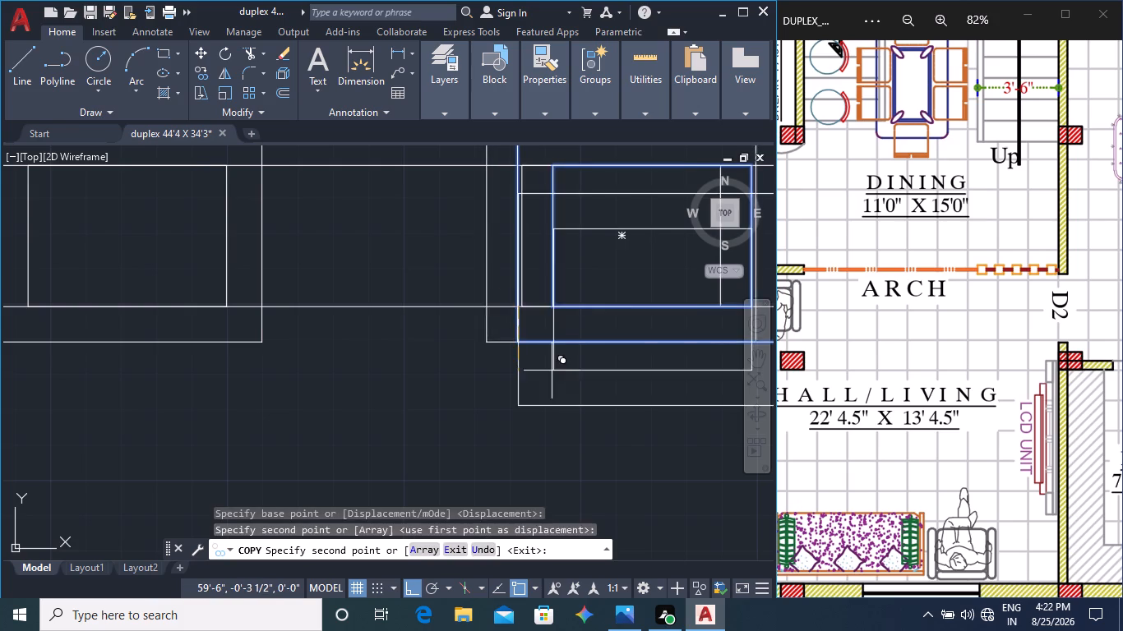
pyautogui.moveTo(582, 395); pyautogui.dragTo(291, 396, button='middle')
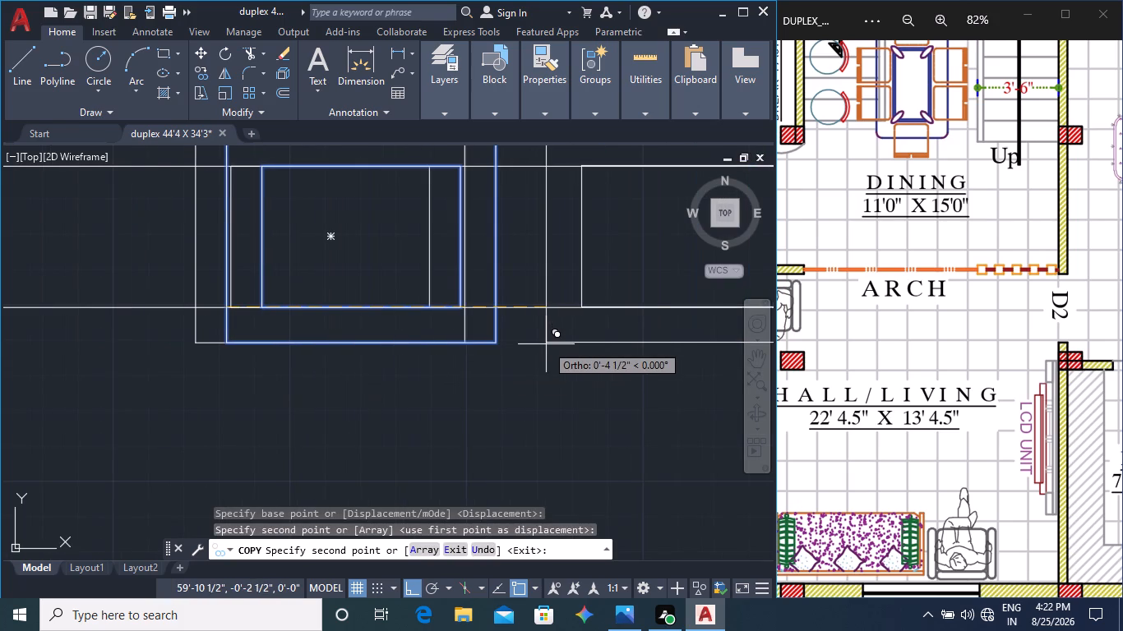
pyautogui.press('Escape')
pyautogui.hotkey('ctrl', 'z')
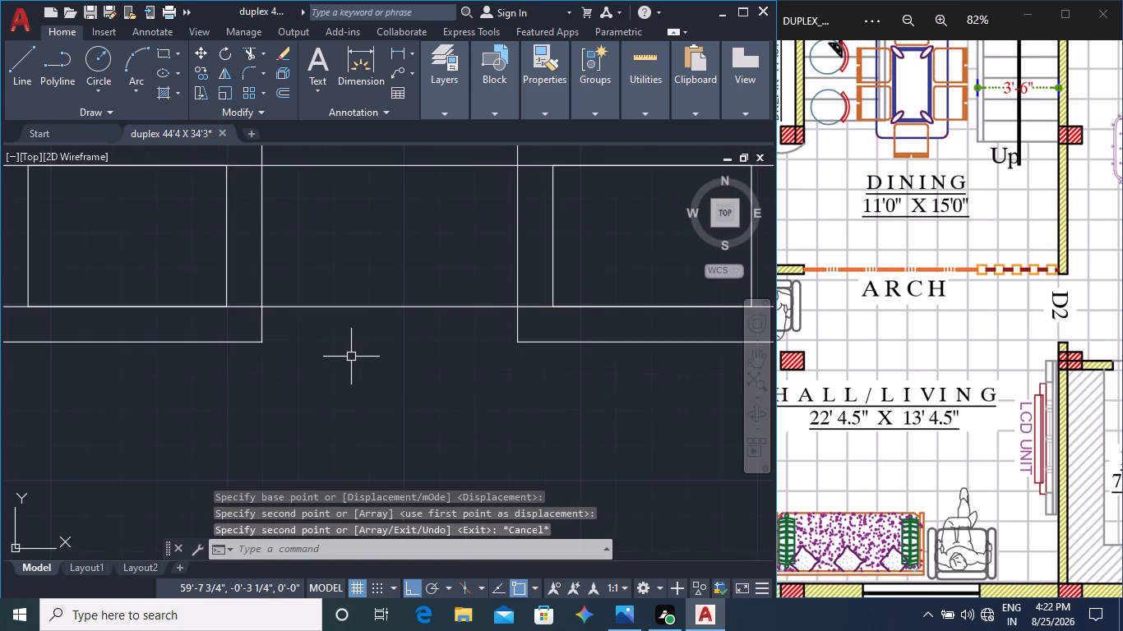
# Move the nested rectangles nearest the D2 wall about 1 1/2" along the arch, away from the wall.
pyautogui.moveTo(492, 392); pyautogui.dragTo(133, 449, button='middle')
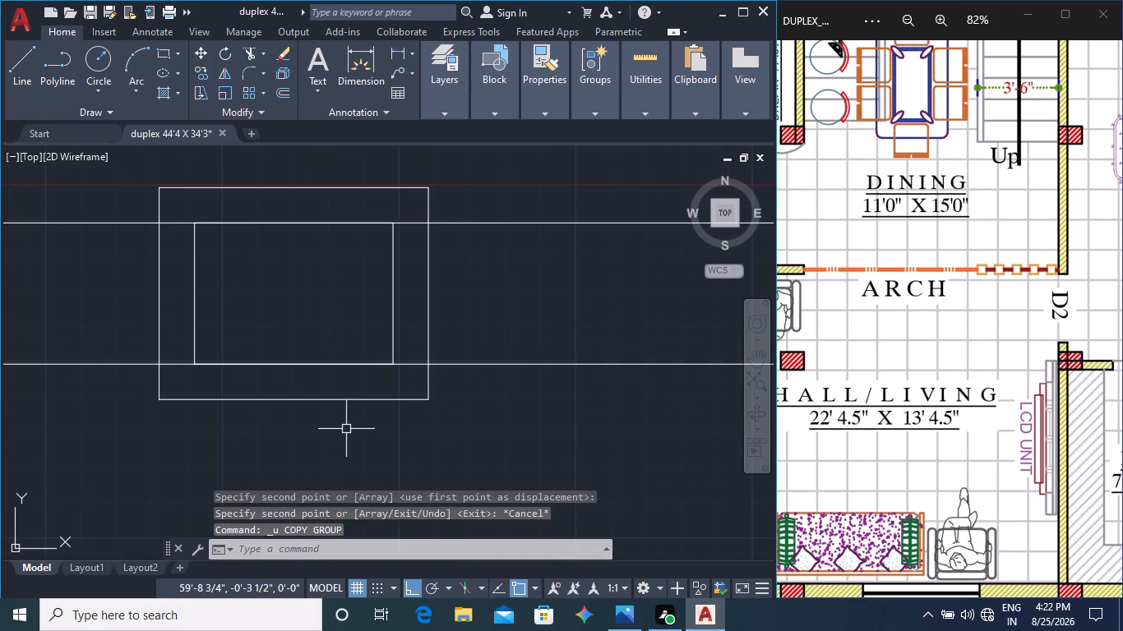
pyautogui.scroll(-3, 320, 436)
pyautogui.scroll(3, 469, 440)
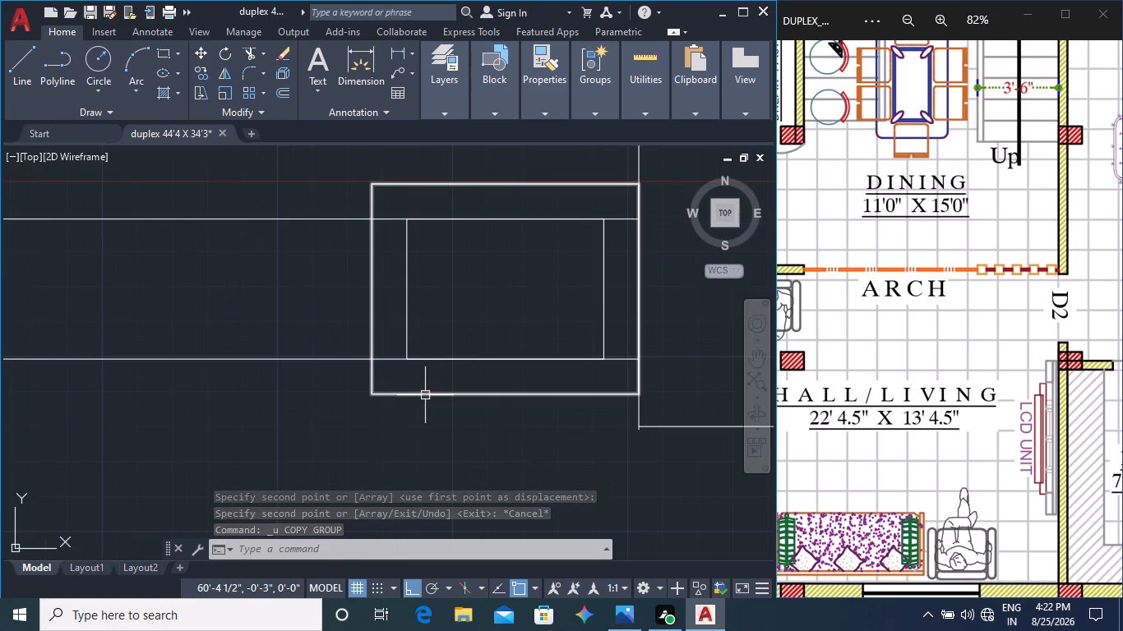
pyautogui.click(425, 395)
pyautogui.click(405, 343)
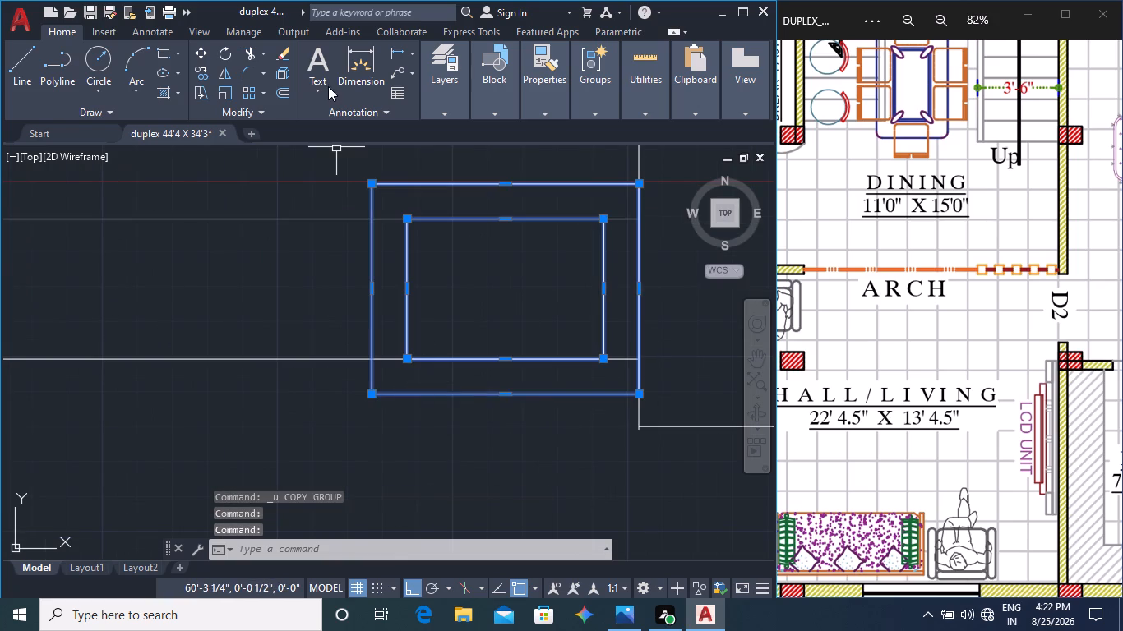
pyautogui.click(196, 53)
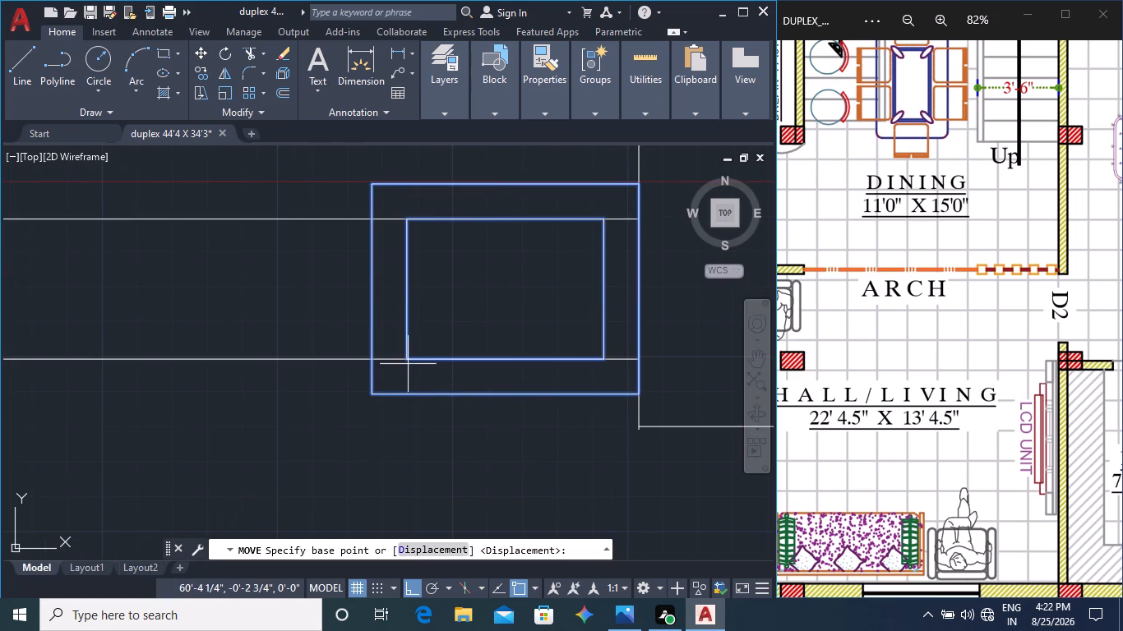
pyautogui.click(407, 357)
pyautogui.click(307, 354)
pyautogui.scroll(-3, 339, 429)
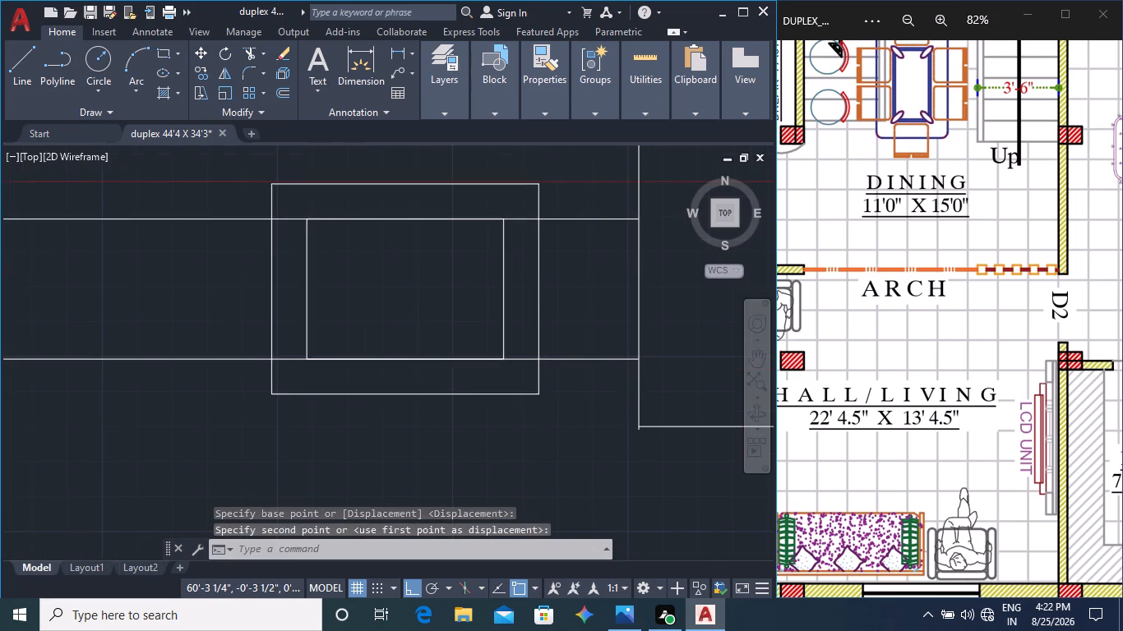
# Move the same nested rectangles about 1/2" farther along the arch, away from the D2 wall.
pyautogui.moveTo(335, 434); pyautogui.dragTo(483, 387, button='middle')
pyautogui.scroll(3, 480, 360)
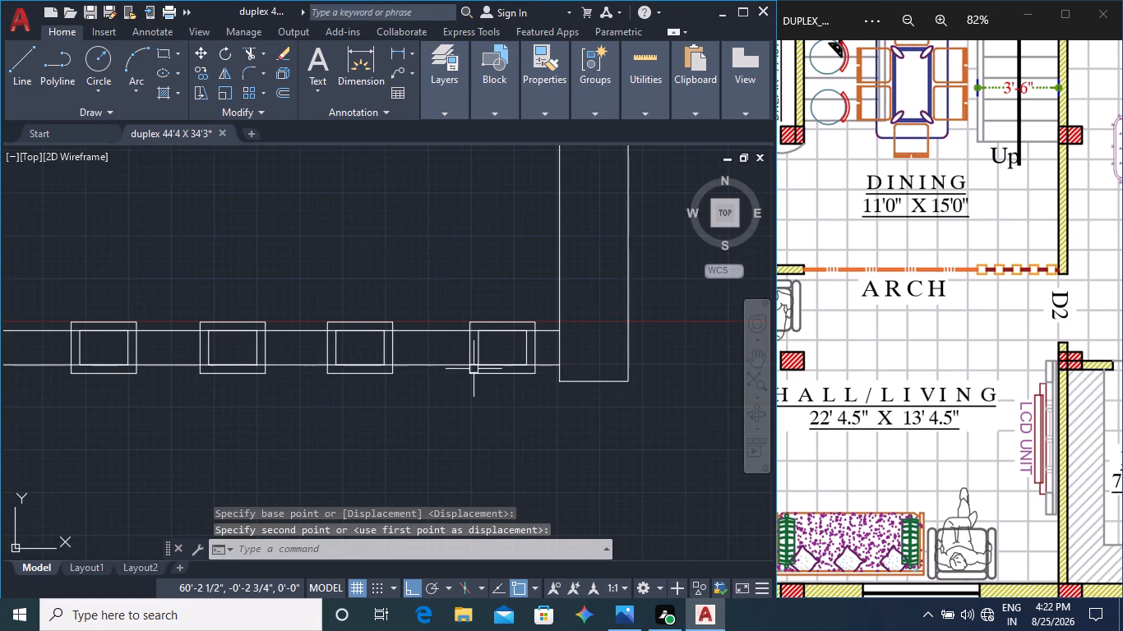
pyautogui.click(481, 360)
pyautogui.click(424, 357)
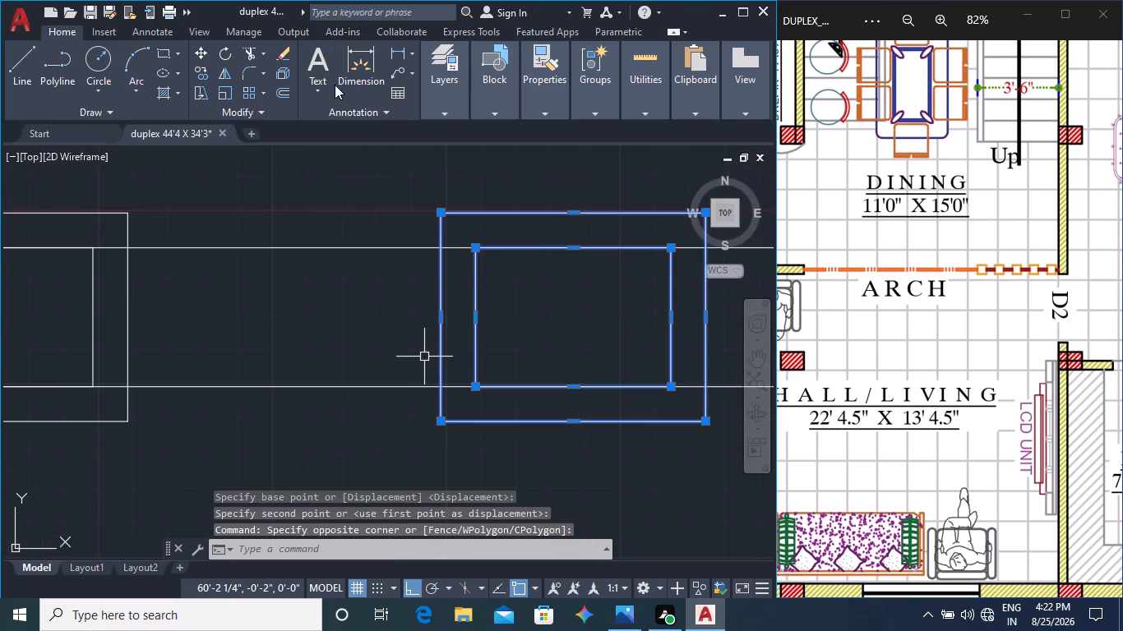
pyautogui.click(197, 58)
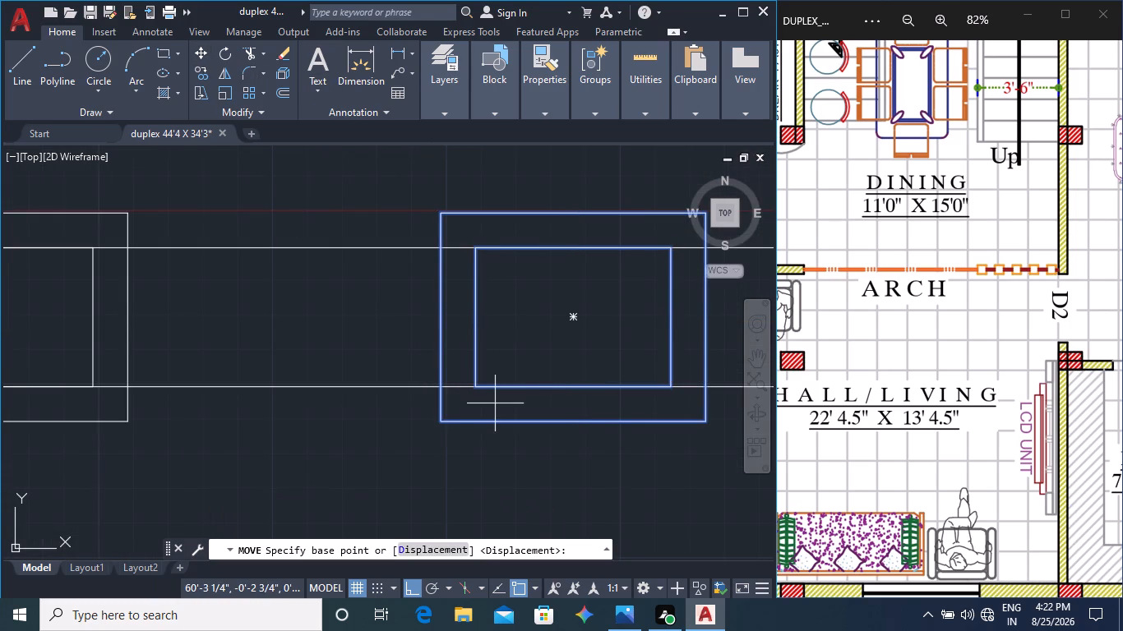
pyautogui.click(471, 385)
pyautogui.click(446, 385)
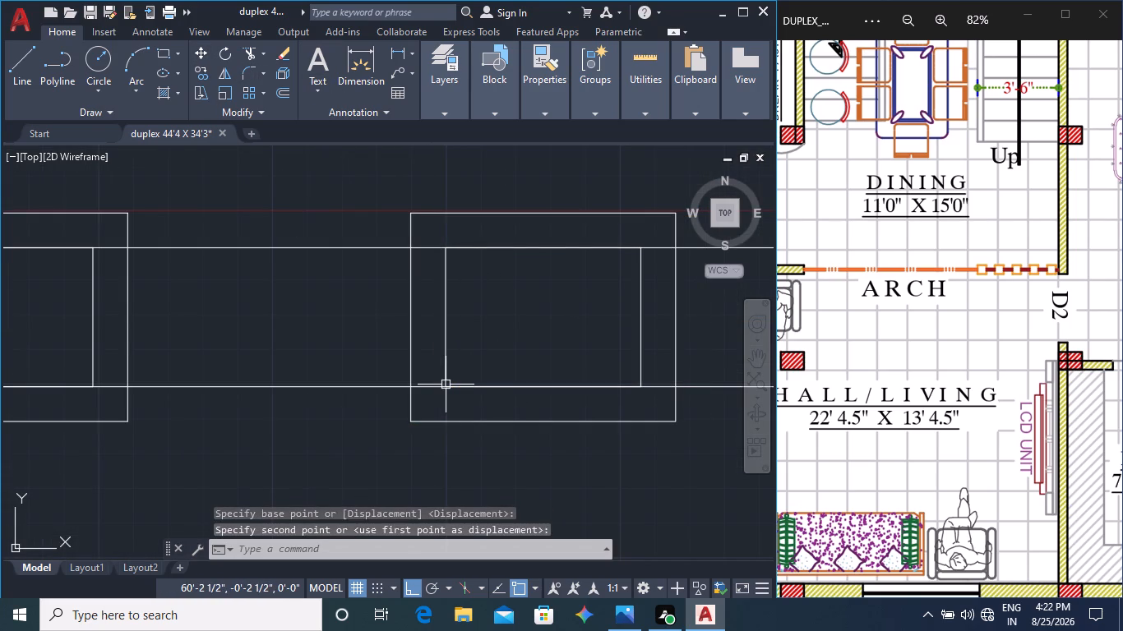
pyautogui.press('Escape')
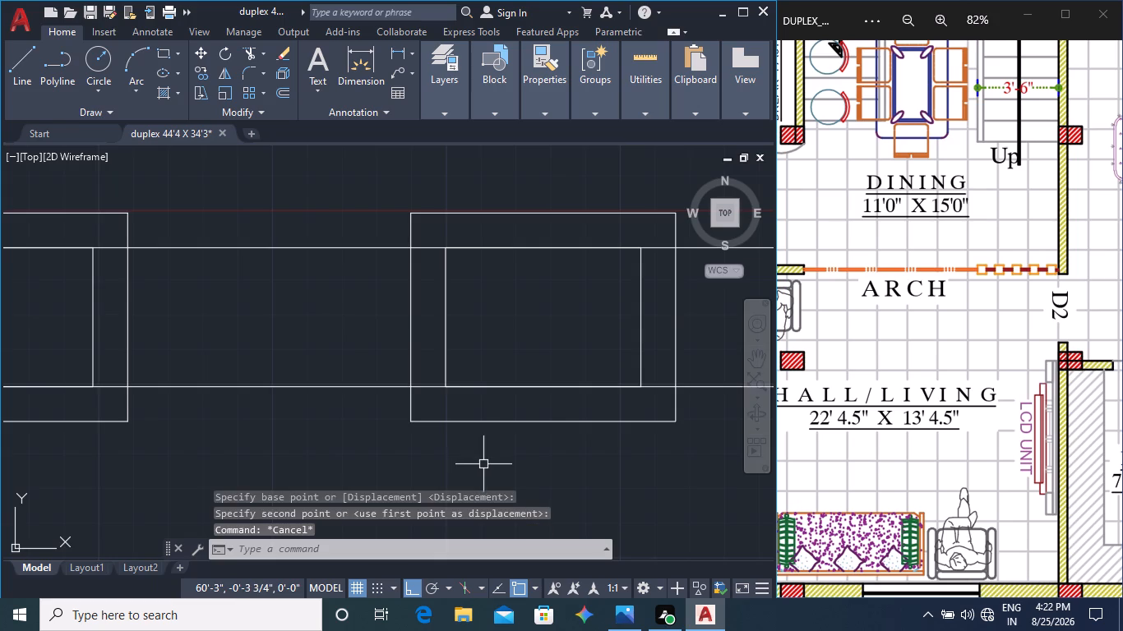
# Trim both arch lines where they cross the nested rectangles third from the D2 wall.
pyautogui.scroll(-3, 486, 469)
pyautogui.moveTo(483, 477); pyautogui.dragTo(566, 385, button='middle')
pyautogui.scroll(-2, 504, 440)
pyautogui.moveTo(492, 445); pyautogui.dragTo(580, 380, button='middle')
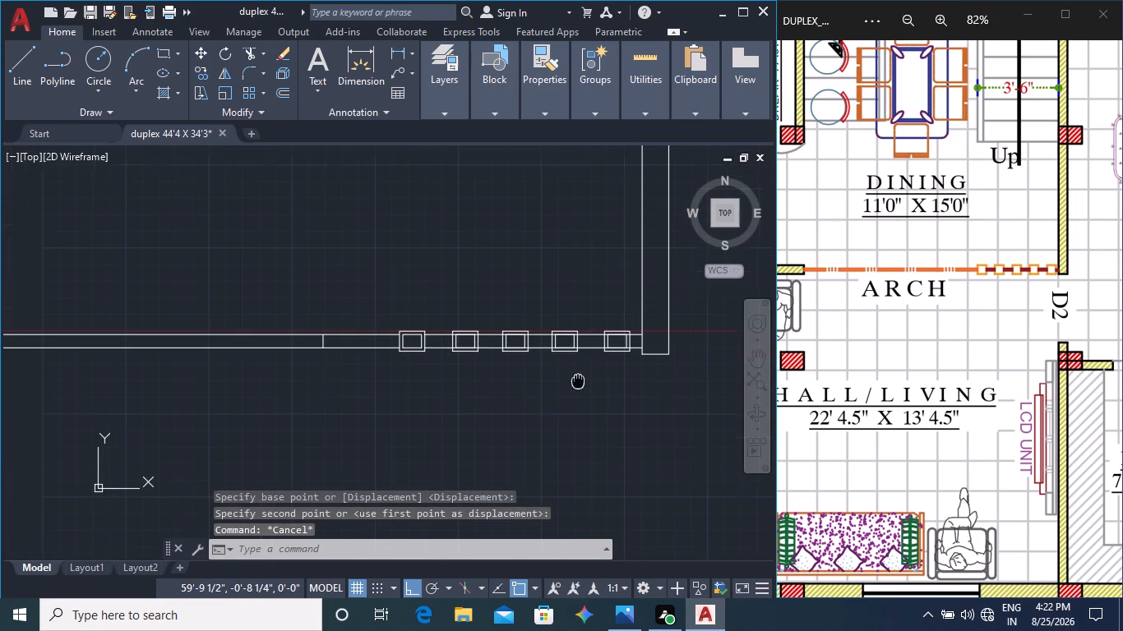
pyautogui.moveTo(580, 380); pyautogui.dragTo(581, 379, button='middle')
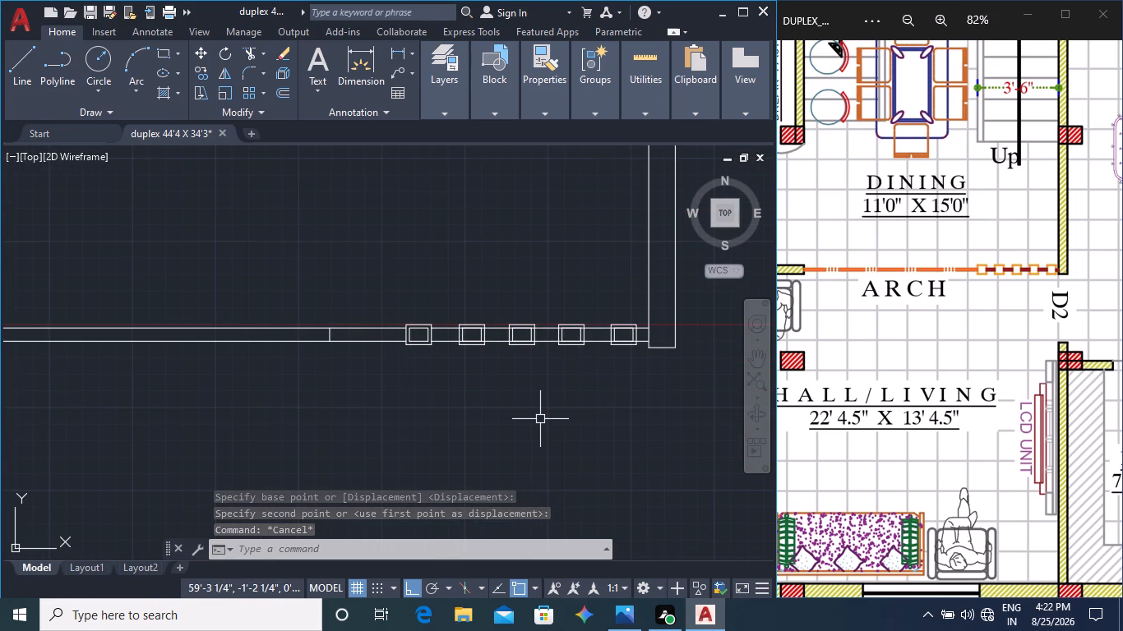
pyautogui.scroll(3, 538, 367)
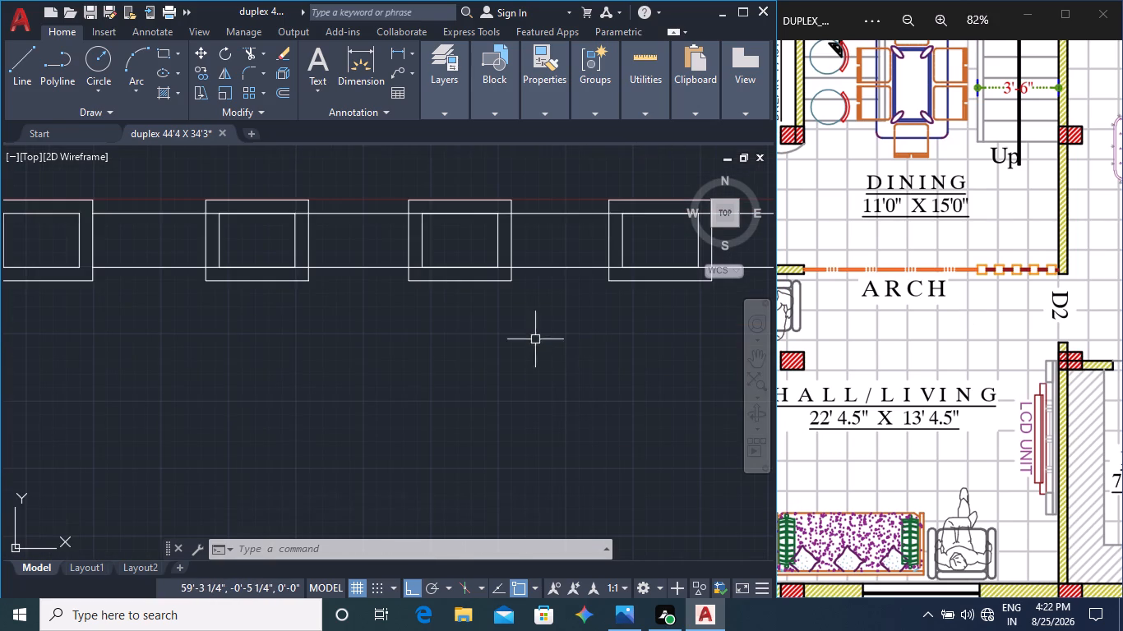
pyautogui.moveTo(535, 339); pyautogui.dragTo(511, 475, button='middle')
pyautogui.write('tr')
pyautogui.press('Return')
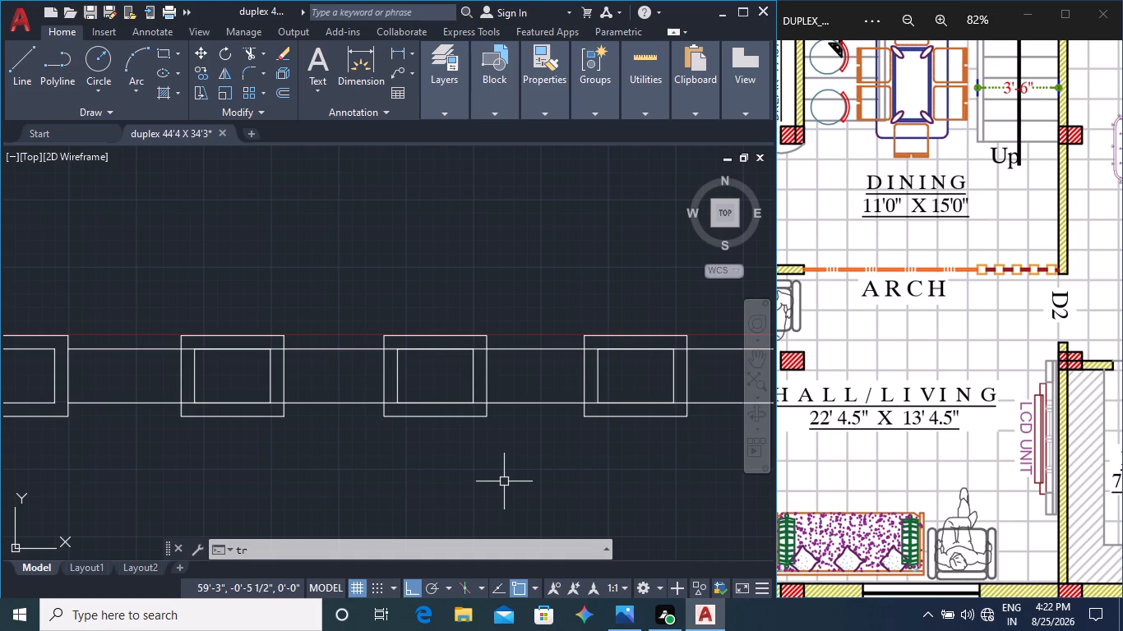
pyautogui.scroll(3, 387, 452)
pyautogui.moveTo(377, 302); pyautogui.dragTo(406, 441, button='middle')
pyautogui.click(425, 442)
pyautogui.click(412, 159)
pyautogui.moveTo(519, 375); pyautogui.dragTo(486, 333, button='middle')
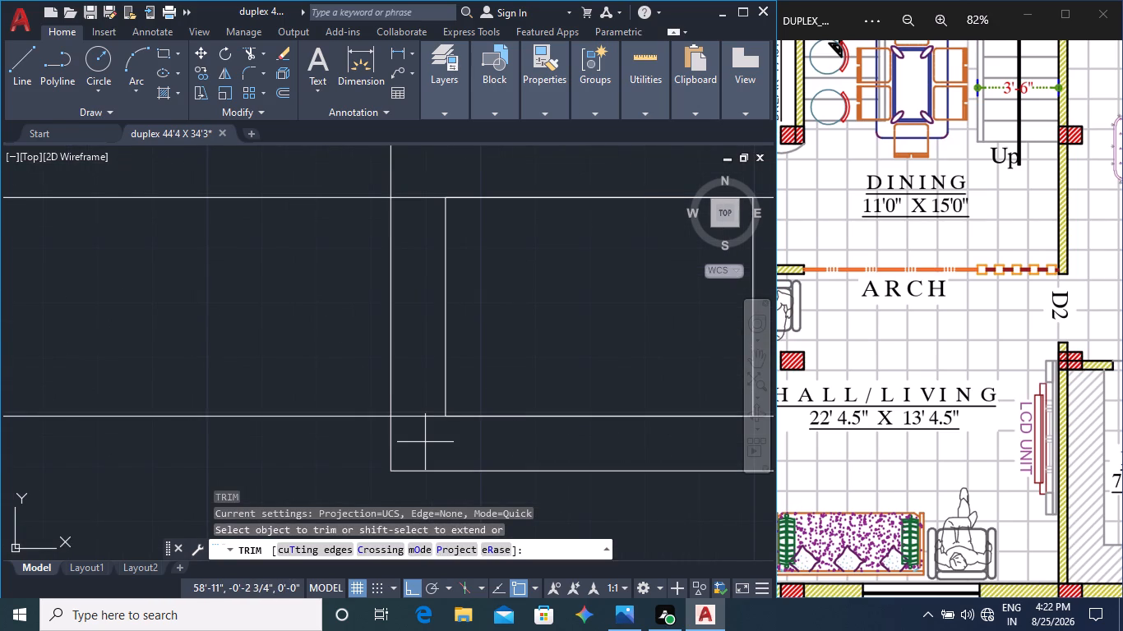
pyautogui.moveTo(486, 333); pyautogui.dragTo(149, 375, button='middle')
pyautogui.click(404, 450)
pyautogui.click(395, 180)
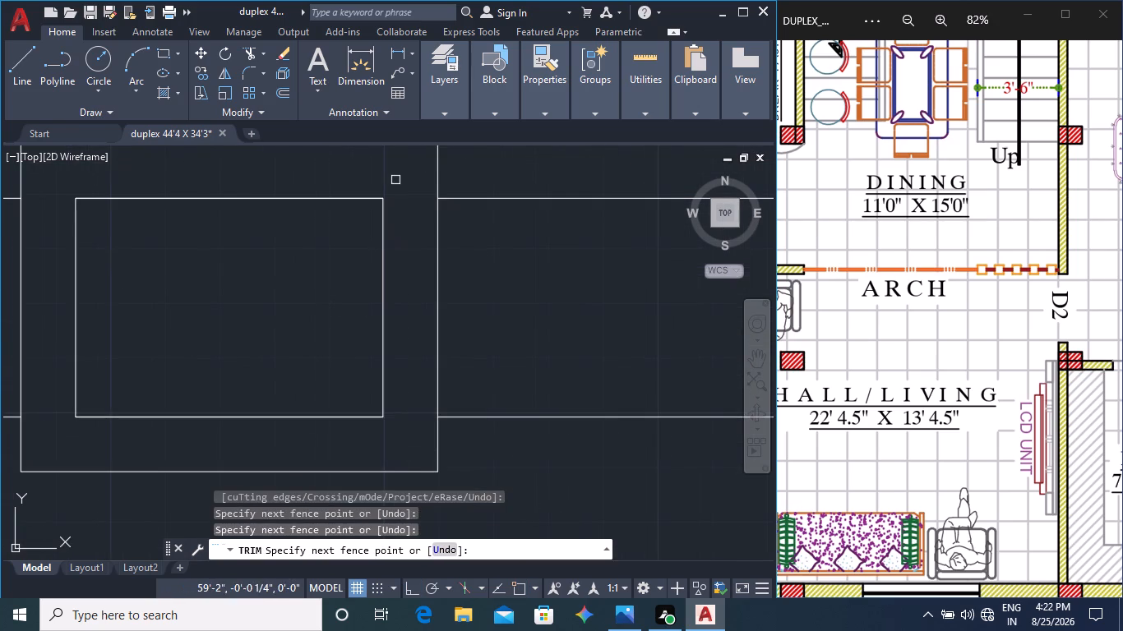
pyautogui.middleClick(564, 441)
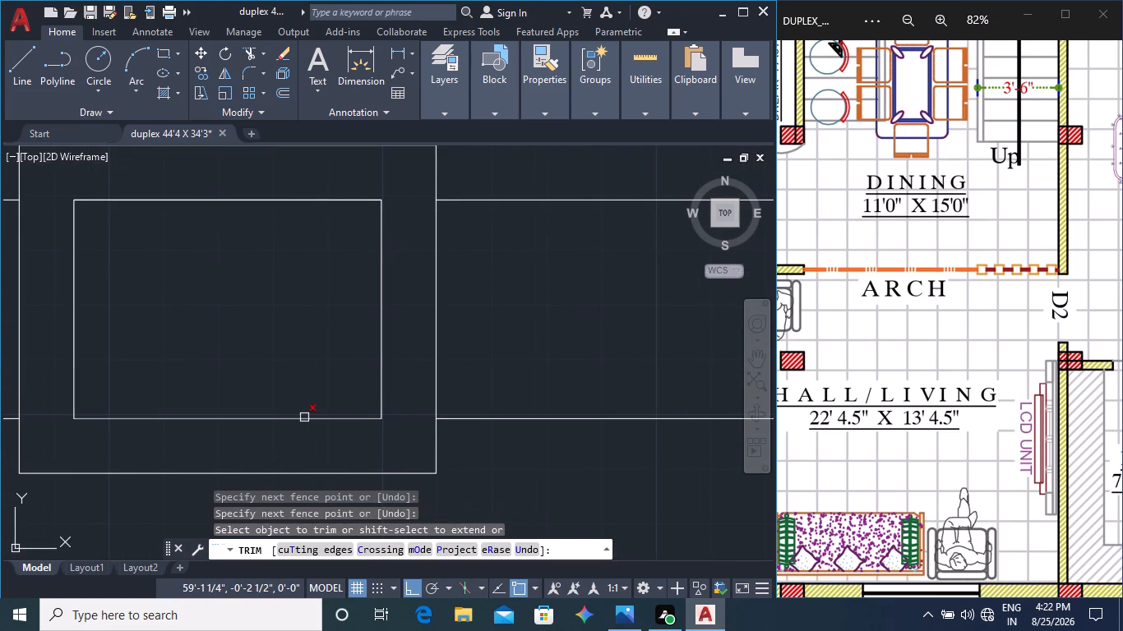
pyautogui.click(304, 417)
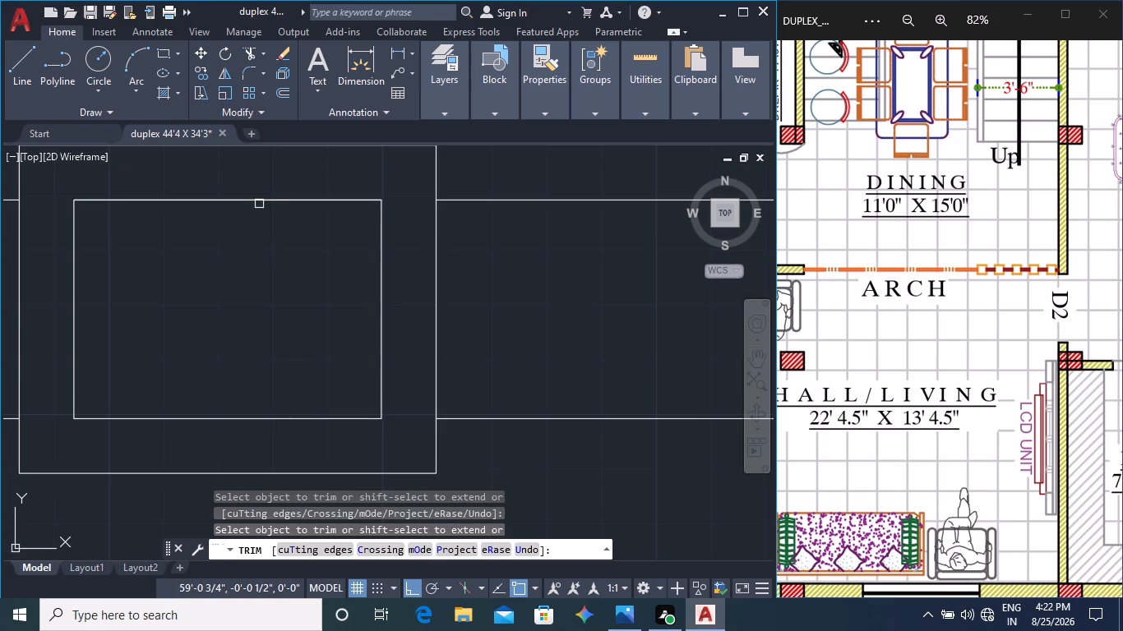
pyautogui.click(259, 200)
# Trim both arch lines inside the nested rectangles second from the D2 wall.
pyautogui.scroll(-2, 380, 378)
pyautogui.moveTo(548, 471); pyautogui.dragTo(224, 440, button='middle')
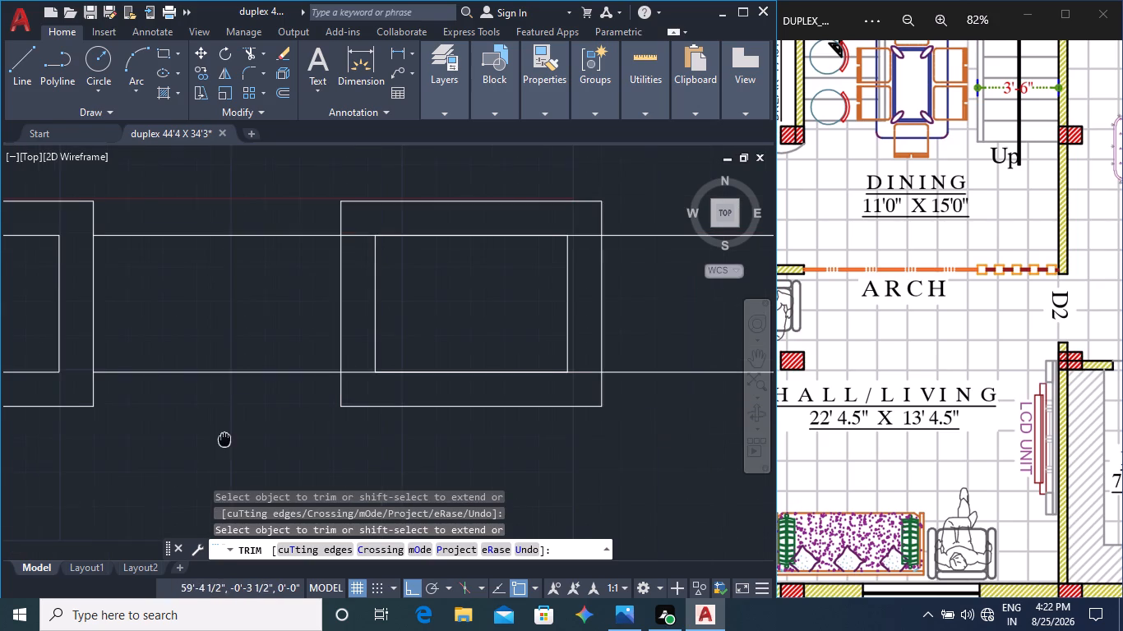
pyautogui.click(344, 397)
pyautogui.click(356, 225)
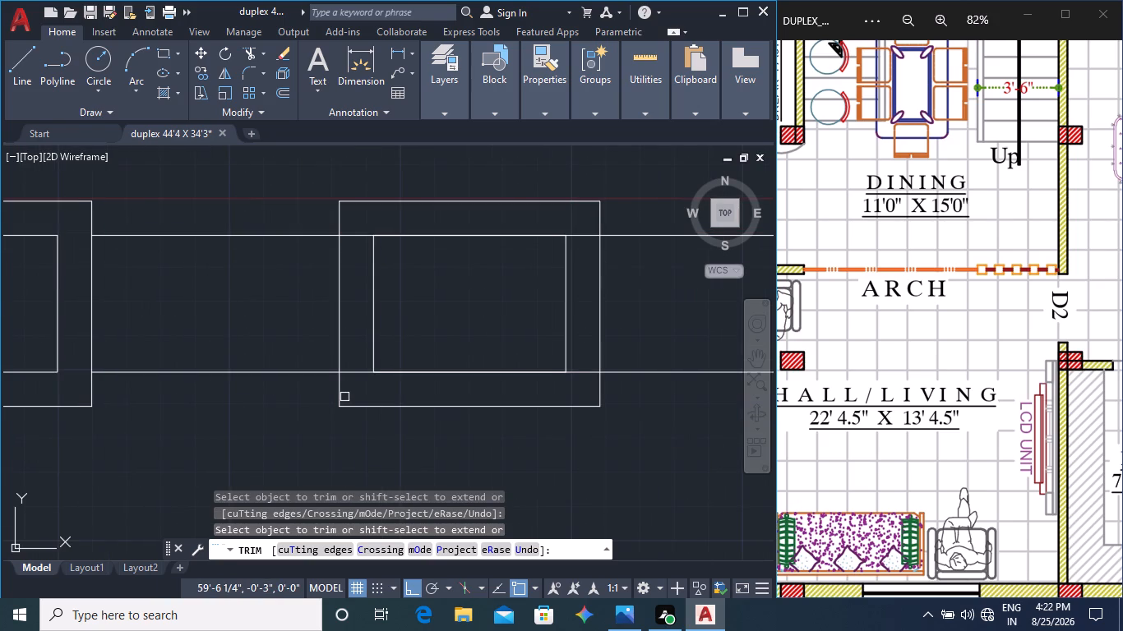
pyautogui.click(410, 373)
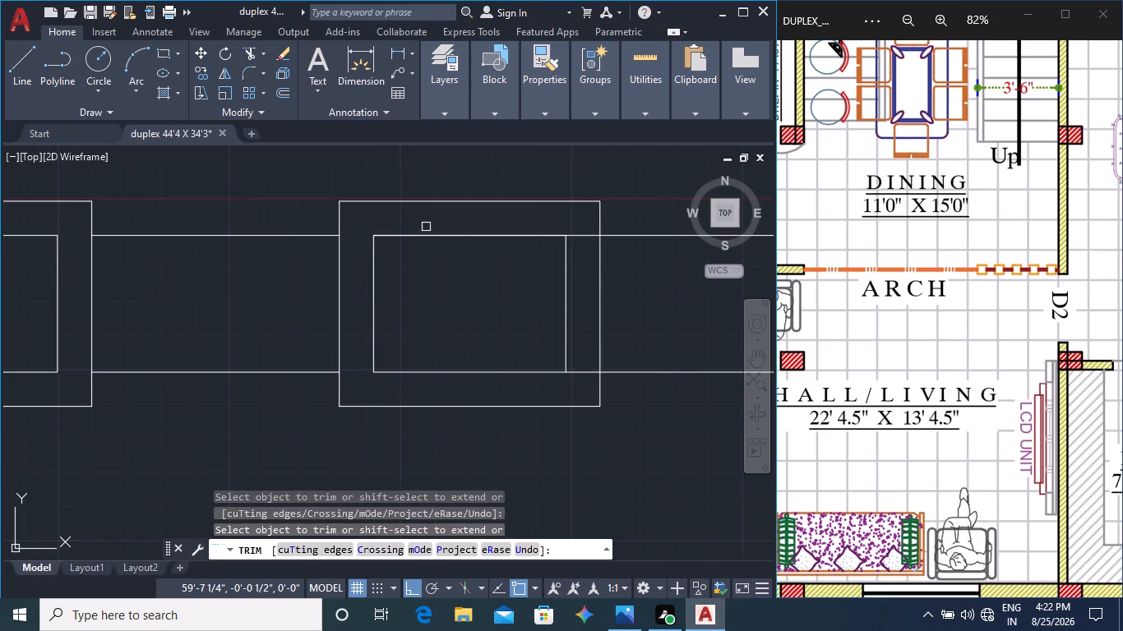
pyautogui.click(426, 235)
pyautogui.click(580, 398)
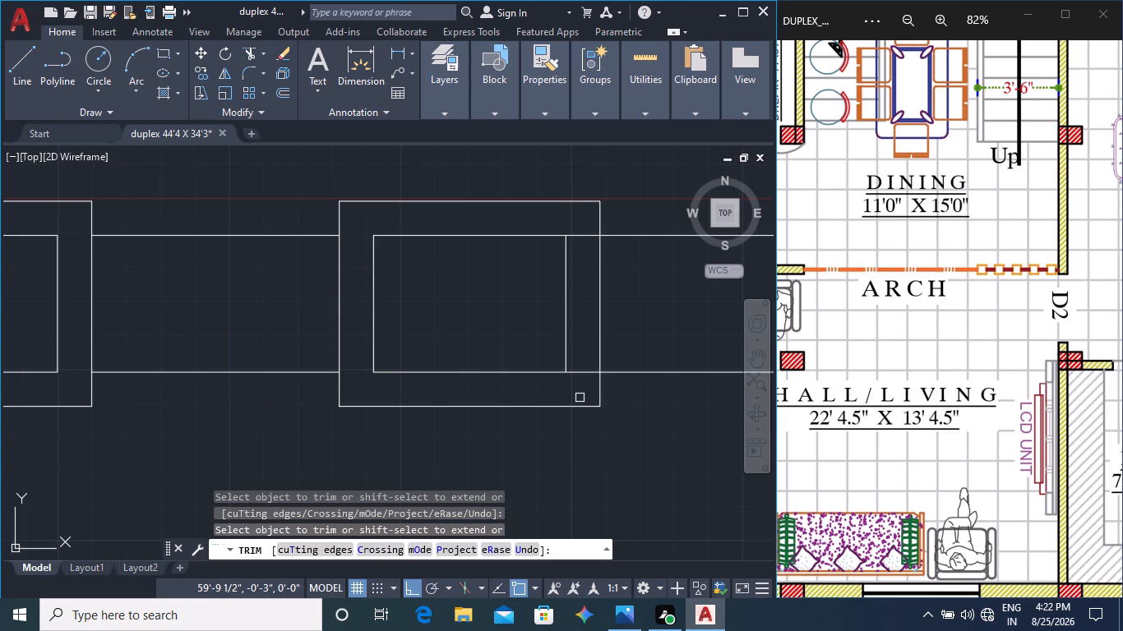
pyautogui.click(574, 226)
# Trim both arch lines inside the nested rectangles nearest the D2 wall.
pyautogui.scroll(-3, 565, 328)
pyautogui.scroll(4, 675, 334)
pyautogui.click(486, 389)
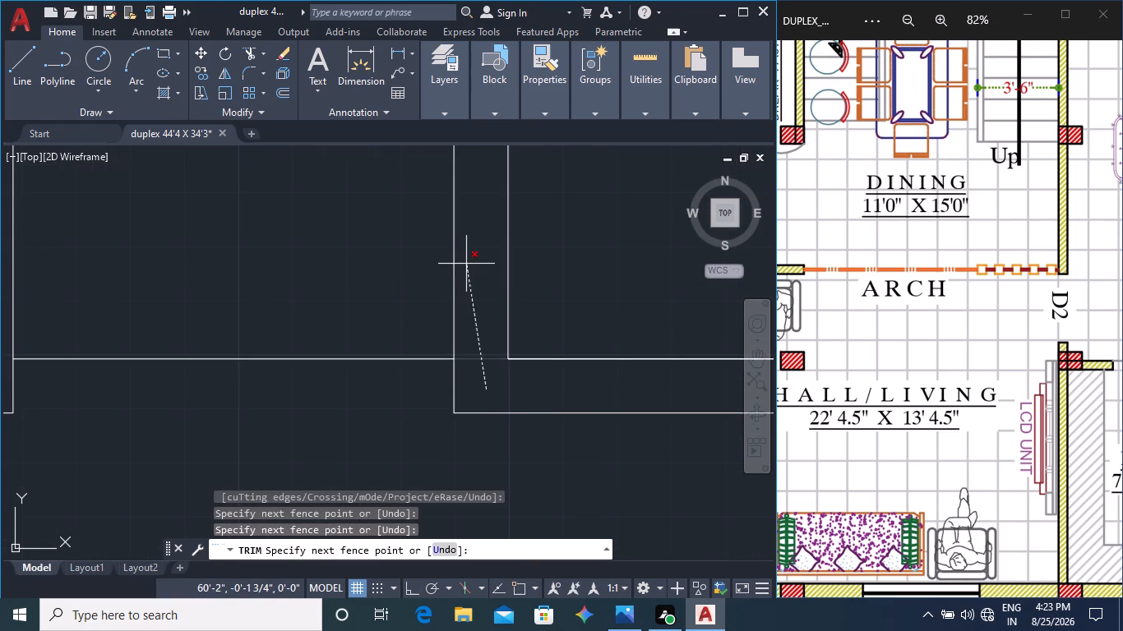
pyautogui.moveTo(466, 264); pyautogui.dragTo(485, 421, button='middle')
pyautogui.click(498, 290)
pyautogui.click(546, 297)
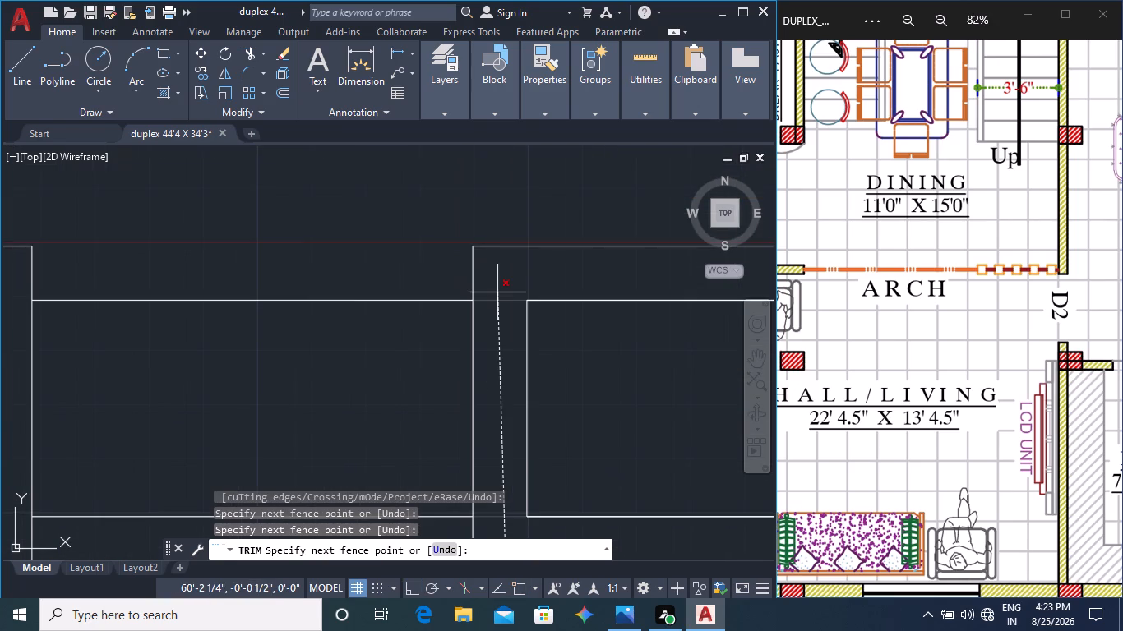
pyautogui.click(619, 517)
pyautogui.moveTo(649, 468); pyautogui.dragTo(149, 436, button='middle')
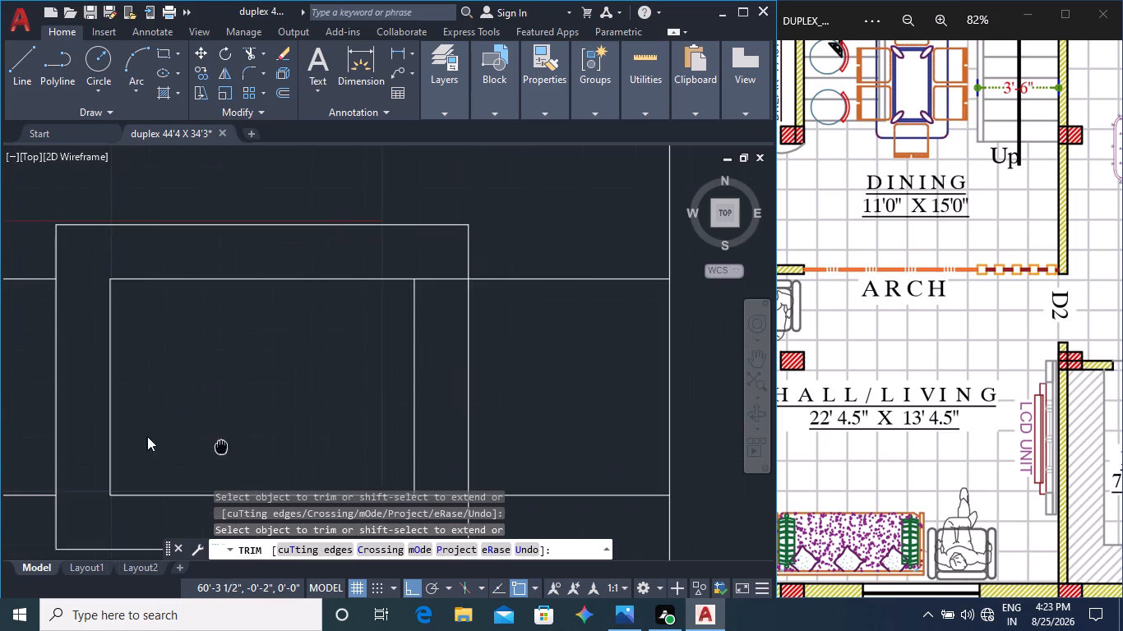
pyautogui.moveTo(363, 453); pyautogui.dragTo(377, 343, button='middle')
pyautogui.click(391, 411)
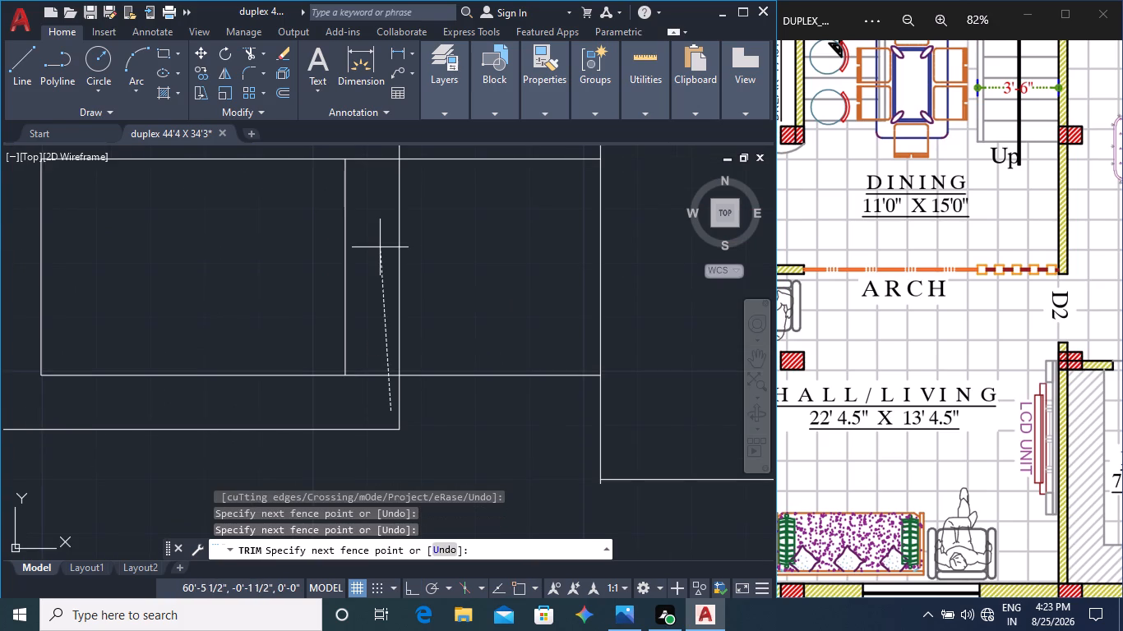
pyautogui.middleClick(375, 154)
pyautogui.click(375, 154)
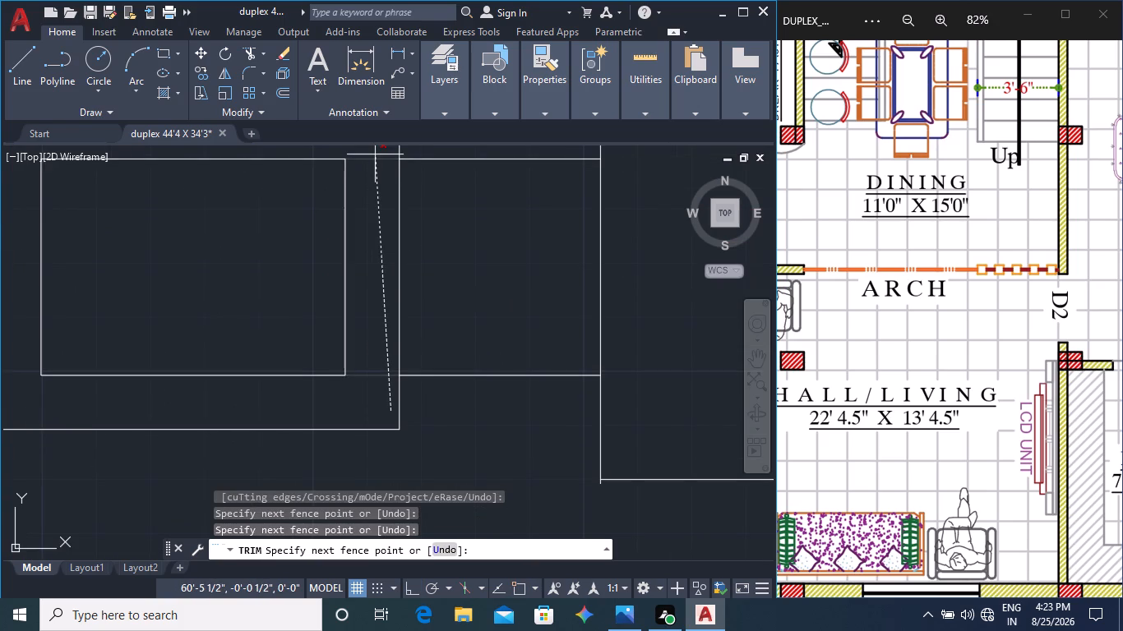
pyautogui.moveTo(500, 357); pyautogui.dragTo(237, 407, button='middle')
pyautogui.scroll(-3, 321, 491)
pyautogui.scroll(-1, 404, 480)
pyautogui.scroll(-2, 460, 419)
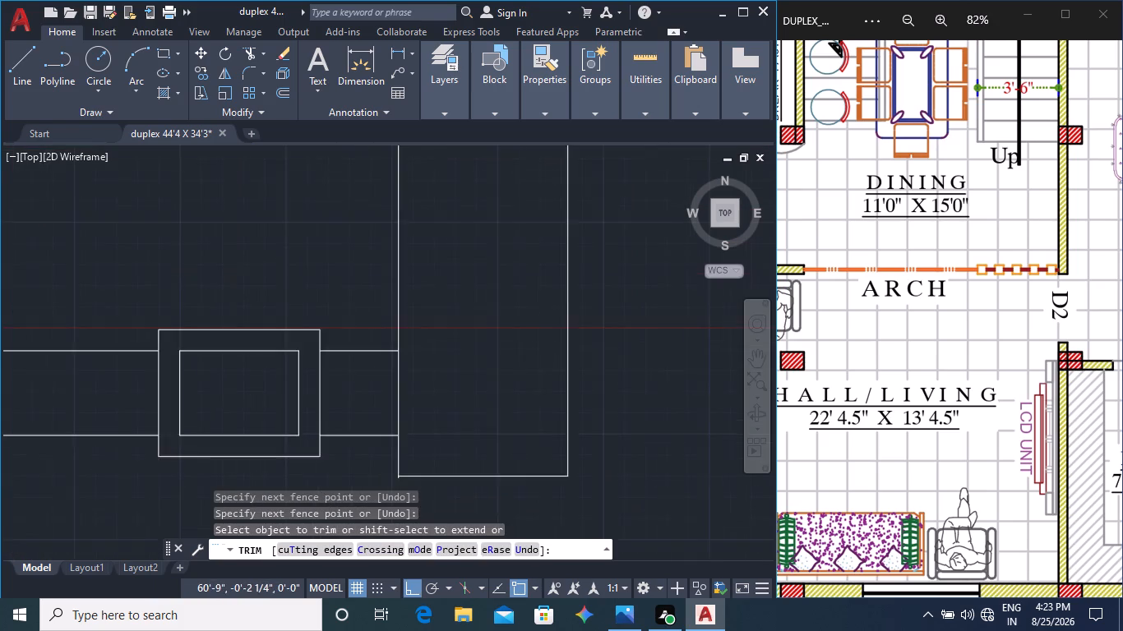
# Trim both arch lines where they cross the nested rectangles fourth from the D2 wall.
pyautogui.moveTo(347, 463); pyautogui.dragTo(709, 363, button='middle')
pyautogui.moveTo(326, 348); pyautogui.dragTo(602, 367, button='middle')
pyautogui.scroll(3, 350, 352)
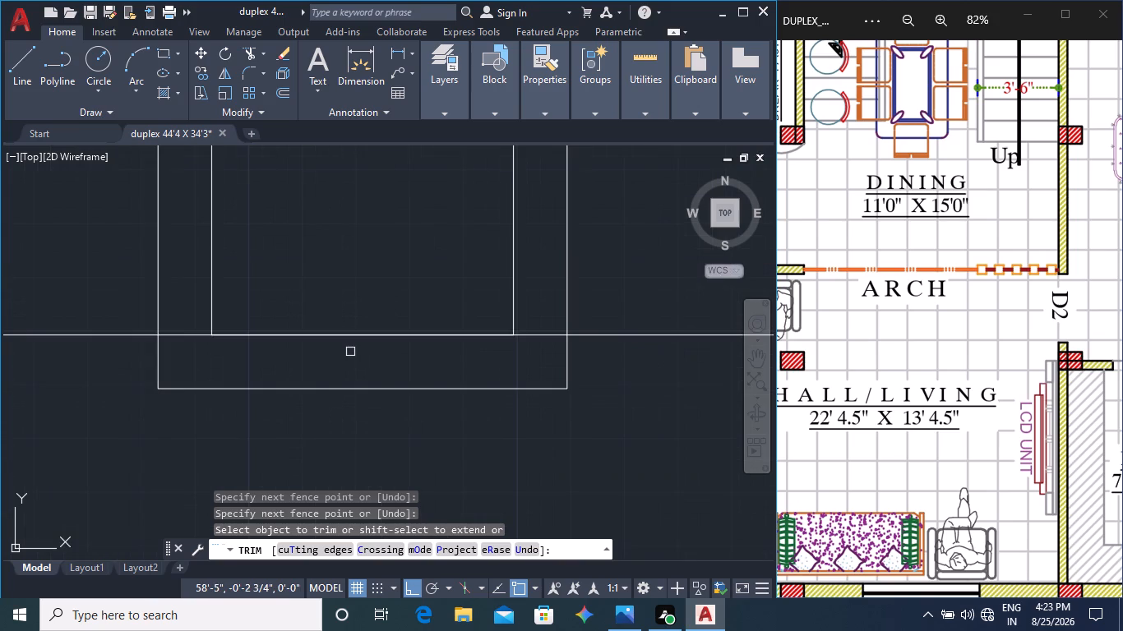
pyautogui.click(533, 355)
pyautogui.moveTo(515, 237); pyautogui.dragTo(543, 359, button='middle')
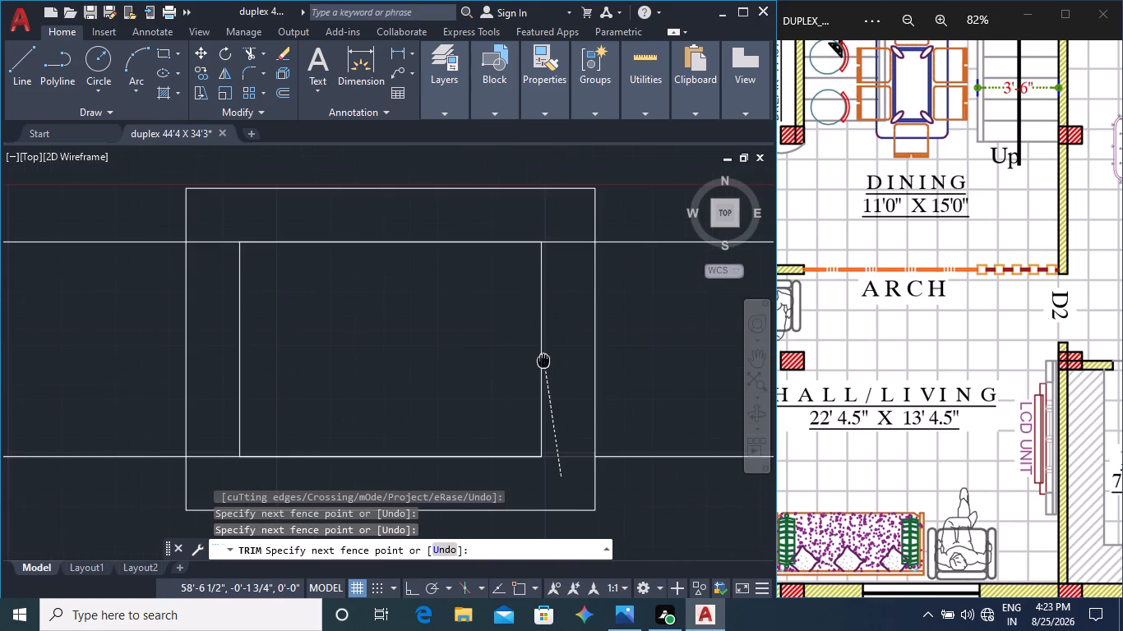
pyautogui.click(561, 226)
pyautogui.click(219, 475)
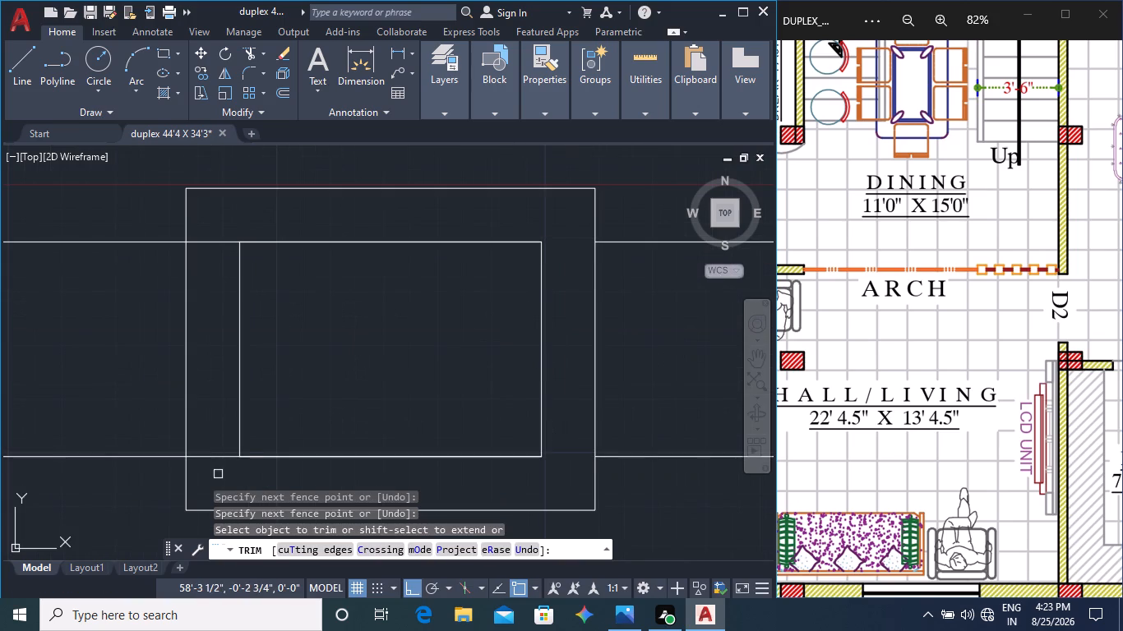
pyautogui.click(226, 228)
pyautogui.moveTo(218, 368); pyautogui.dragTo(786, 283, button='middle')
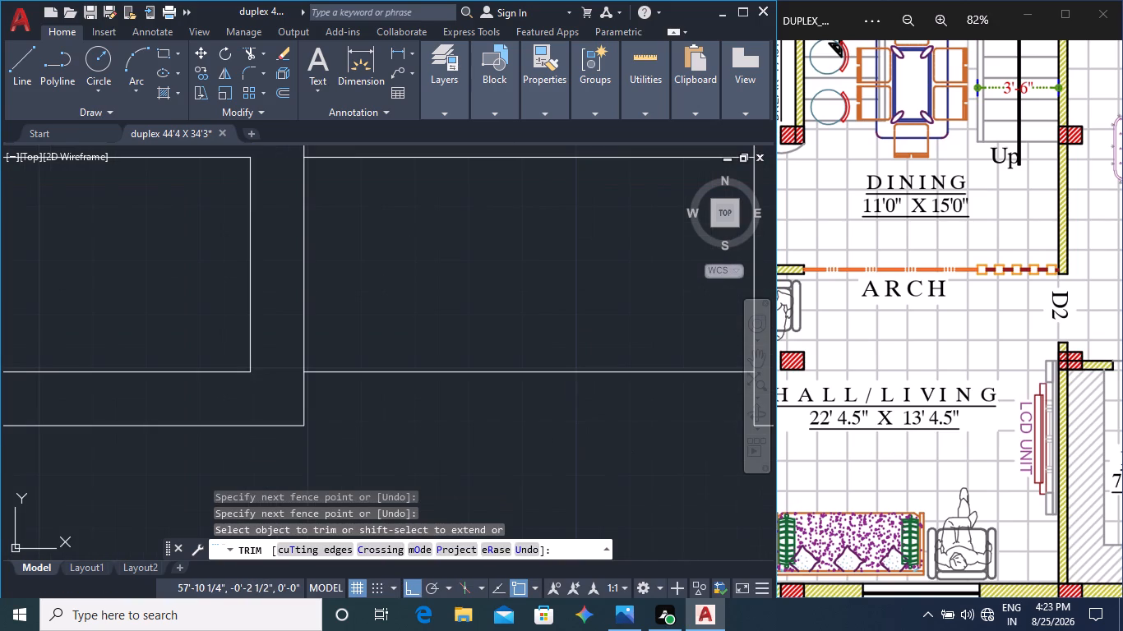
pyautogui.scroll(-2, 239, 403)
pyautogui.moveTo(261, 406); pyautogui.dragTo(473, 400, button='middle')
pyautogui.scroll(-2, 446, 435)
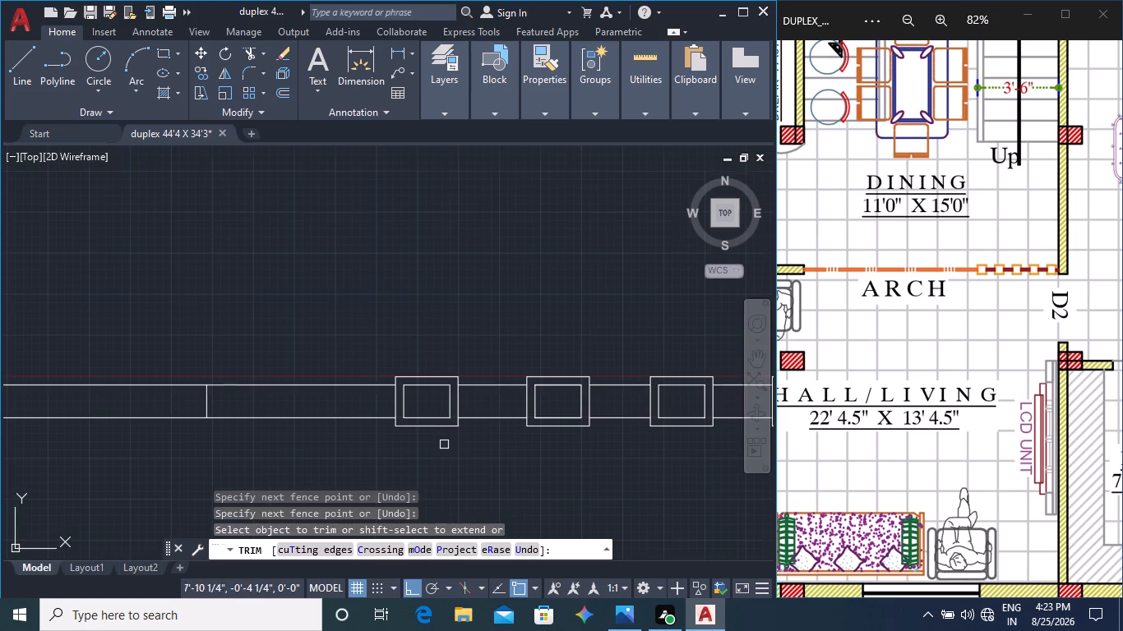
pyautogui.moveTo(308, 483); pyautogui.dragTo(654, 380, button='middle')
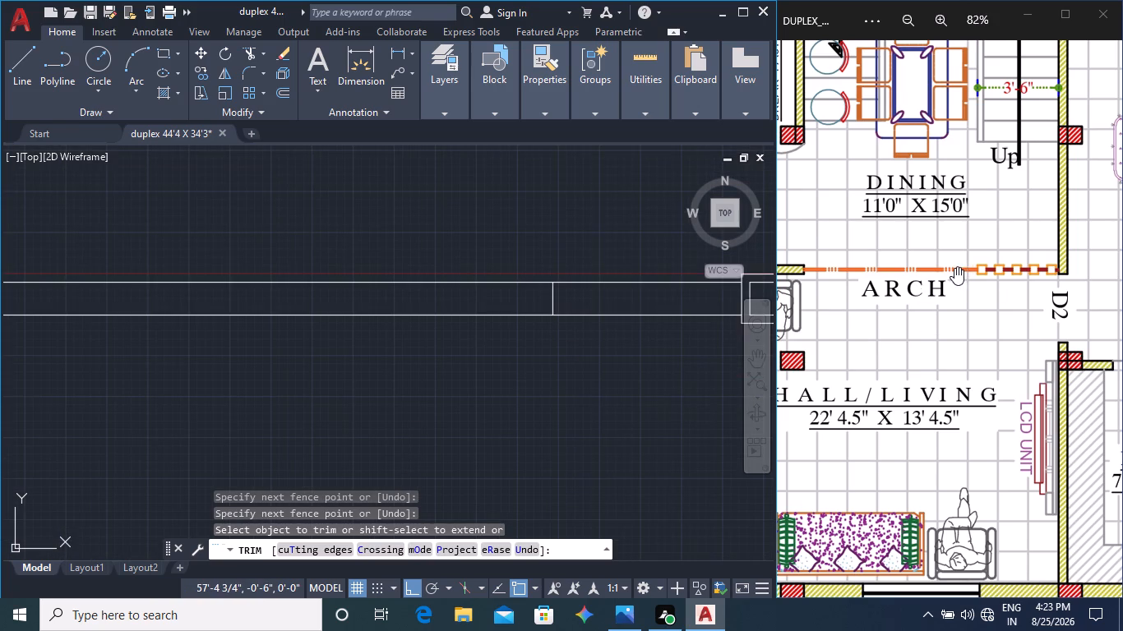
pyautogui.scroll(16, 954, 267)
pyautogui.scroll(-7, 948, 276)
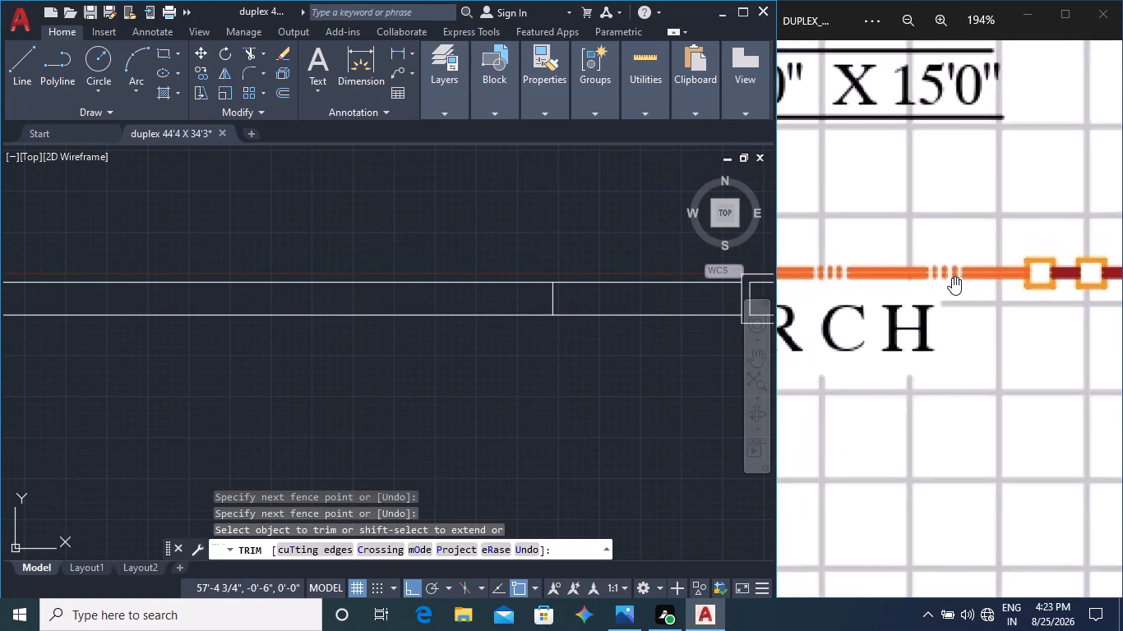
pyautogui.press('Escape')
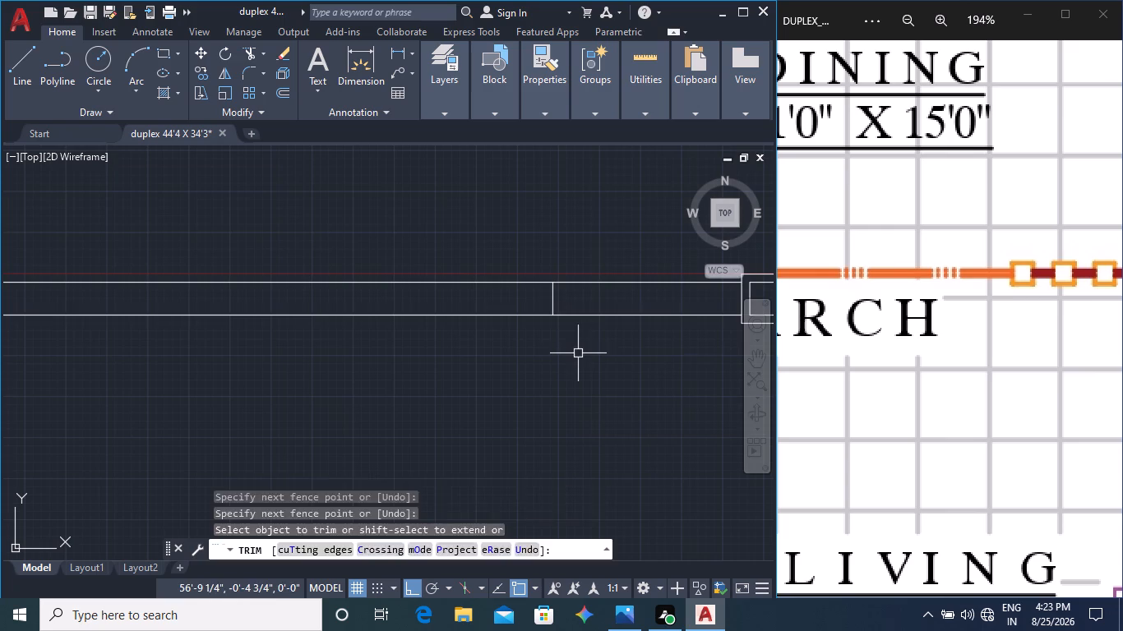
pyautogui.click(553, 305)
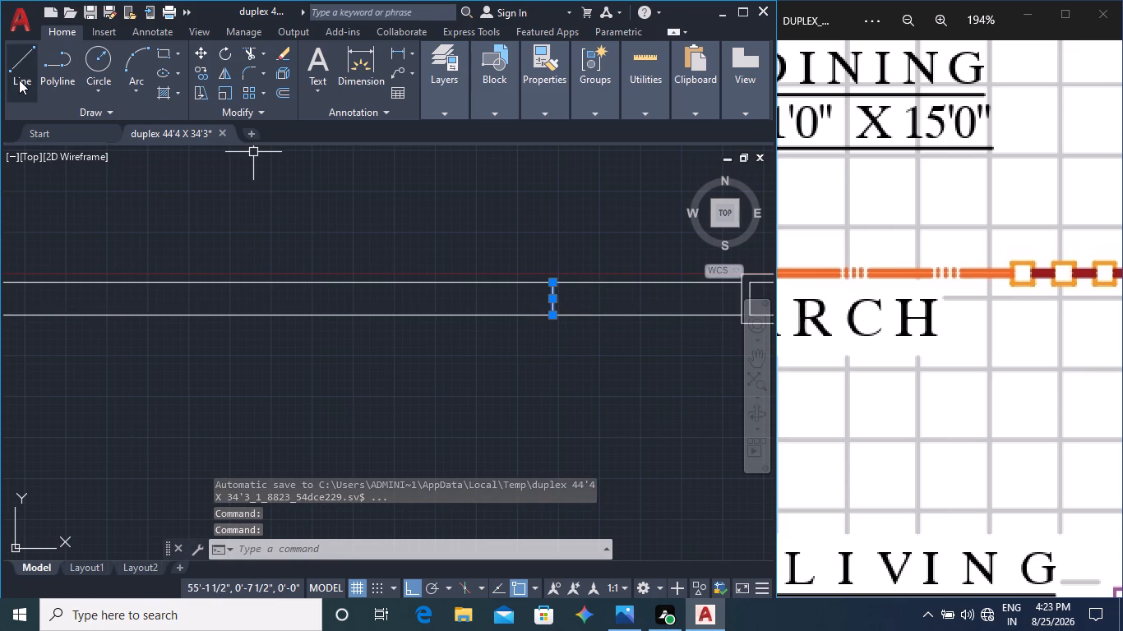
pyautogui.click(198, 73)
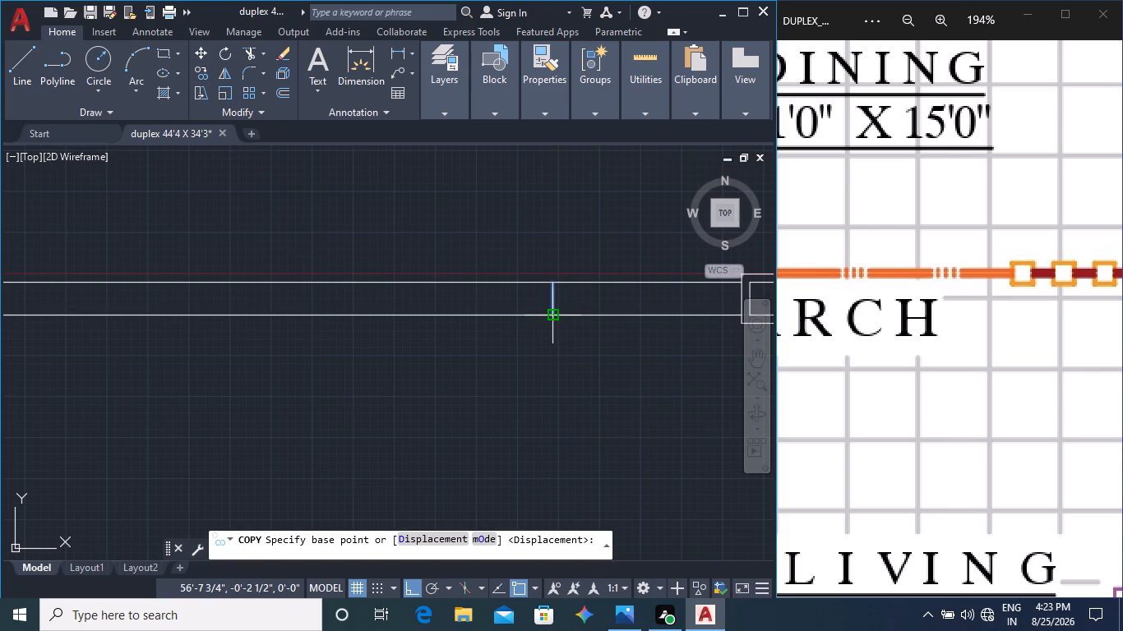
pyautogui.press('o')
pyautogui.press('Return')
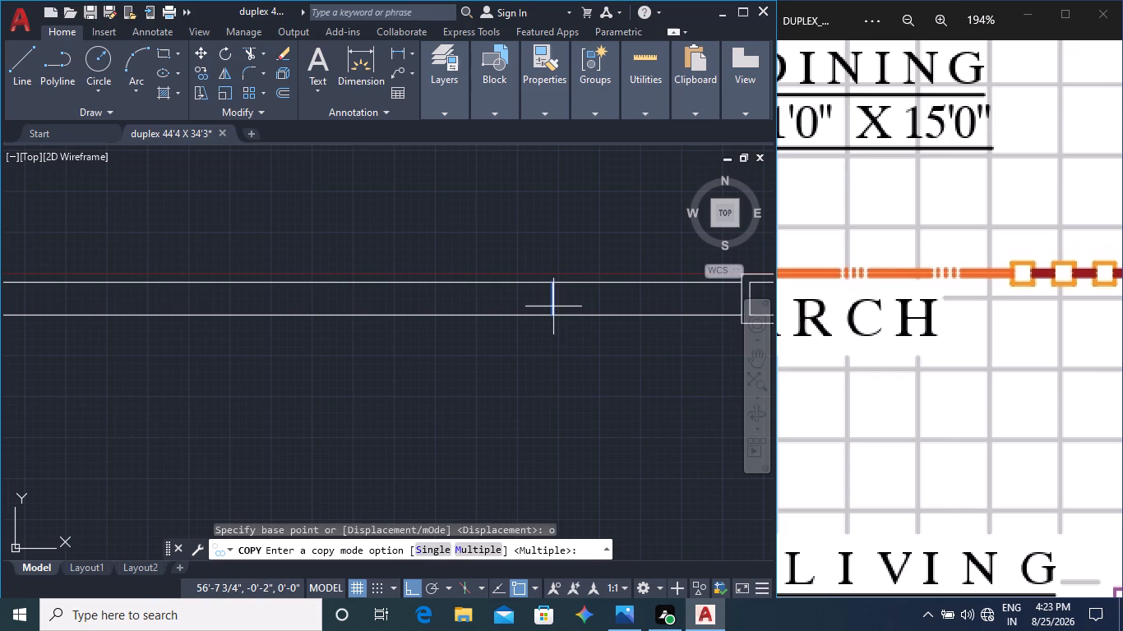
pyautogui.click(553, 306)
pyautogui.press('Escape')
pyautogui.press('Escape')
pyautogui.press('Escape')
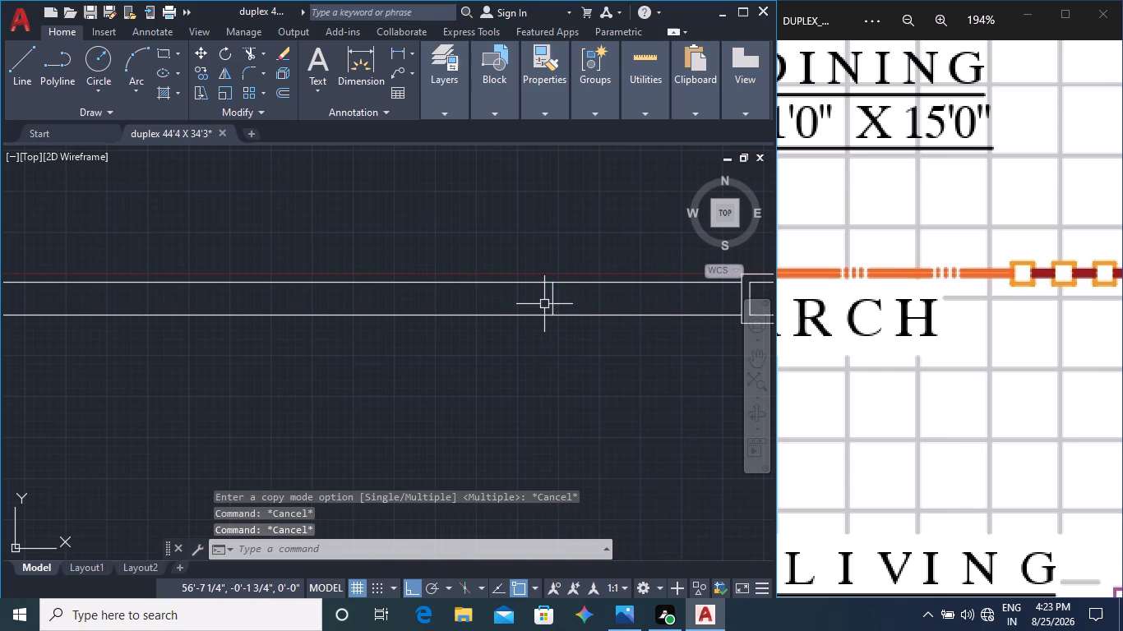
# Offset the short cross line between the arch lines by 1" three times in succession, away from the nested rectangles.
pyautogui.click(552, 305)
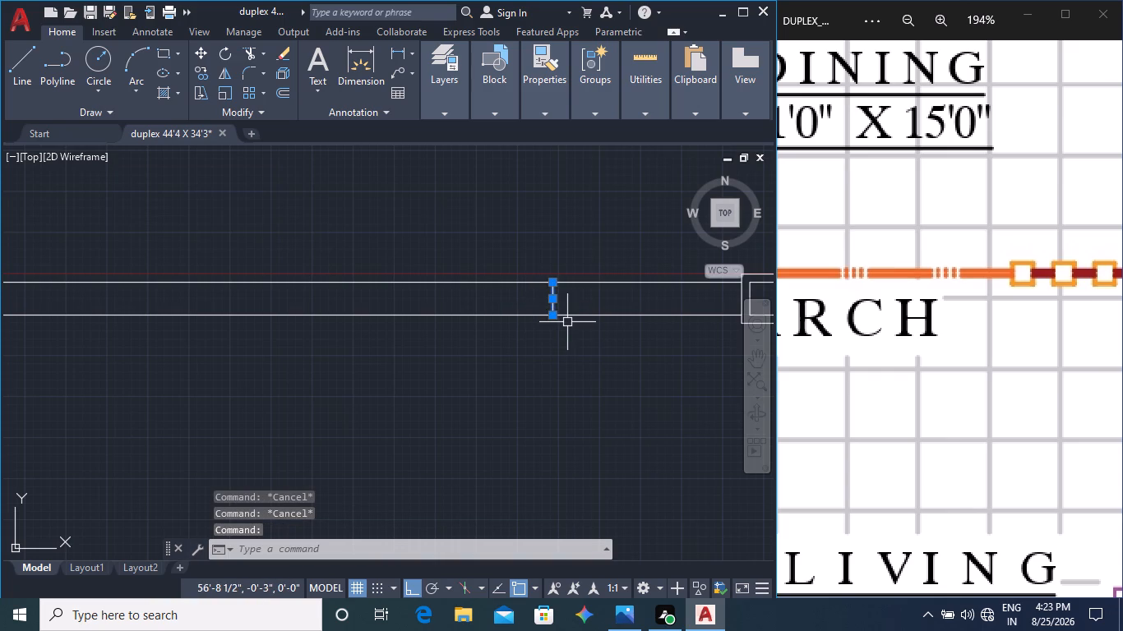
pyautogui.press('o')
pyautogui.press('Return')
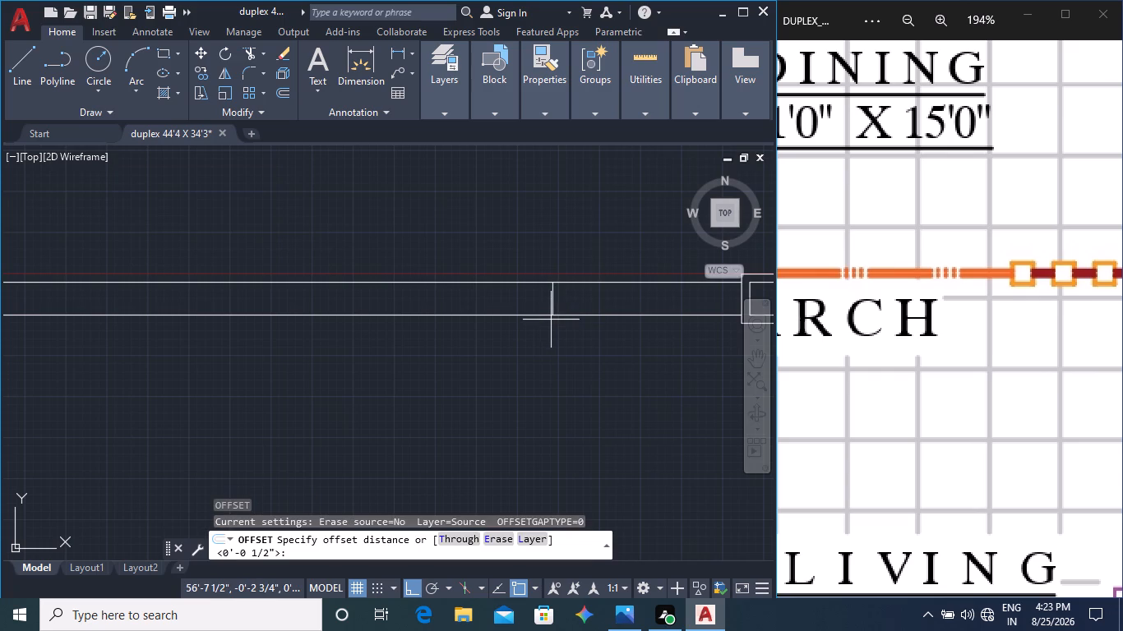
pyautogui.click(552, 311)
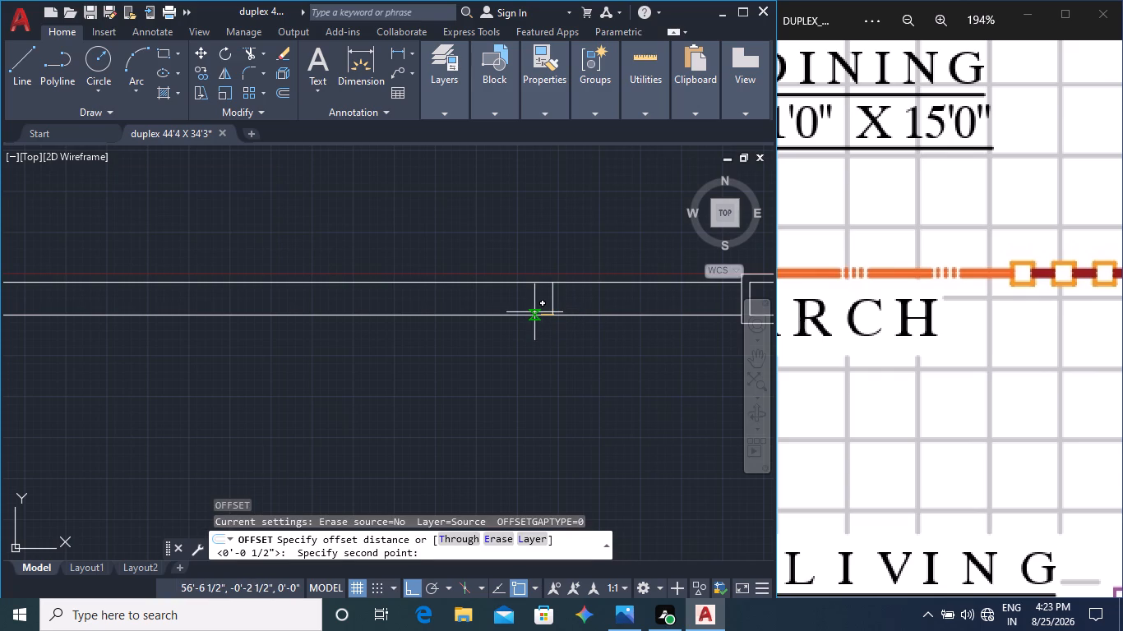
pyautogui.press('1')
pyautogui.hotkey('shift', '"')
pyautogui.press('Return')
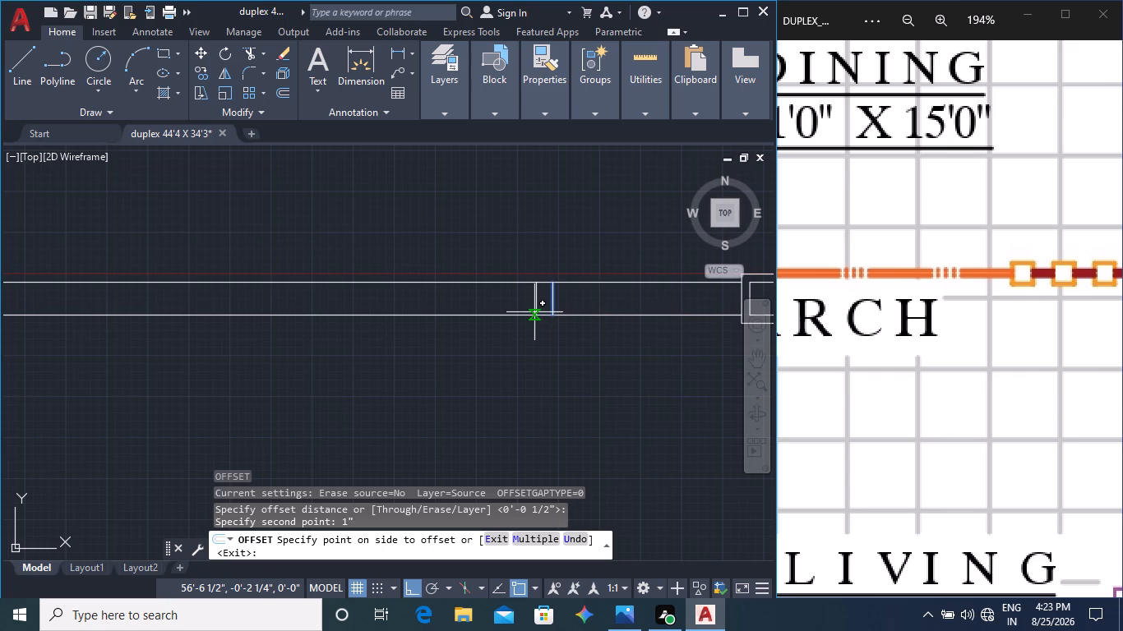
pyautogui.click(527, 304)
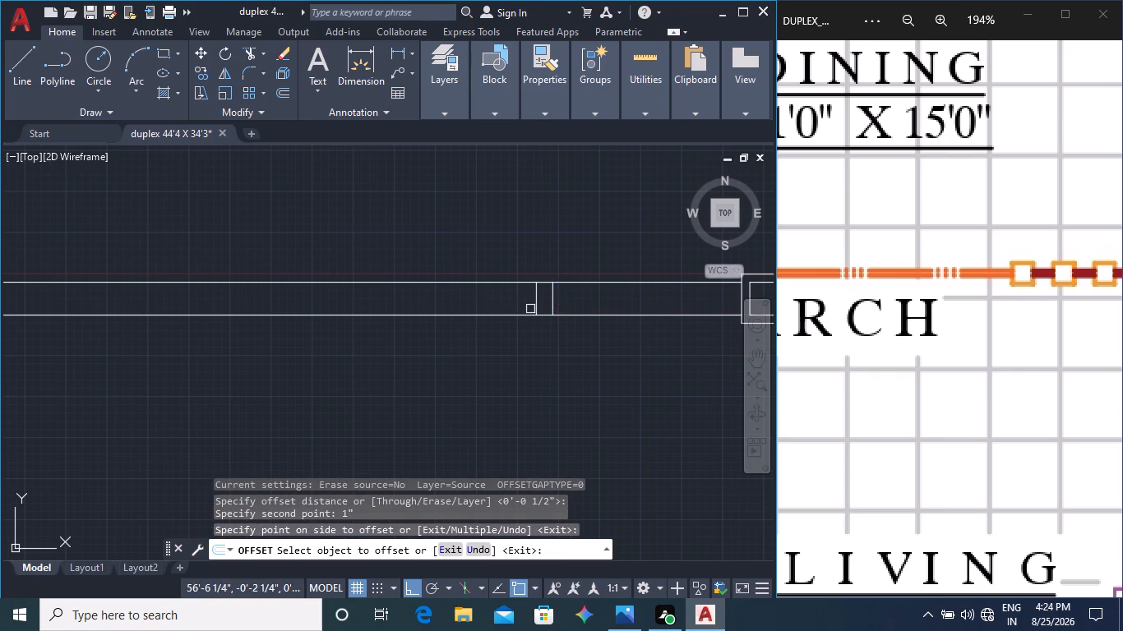
pyautogui.click(534, 306)
pyautogui.click(507, 305)
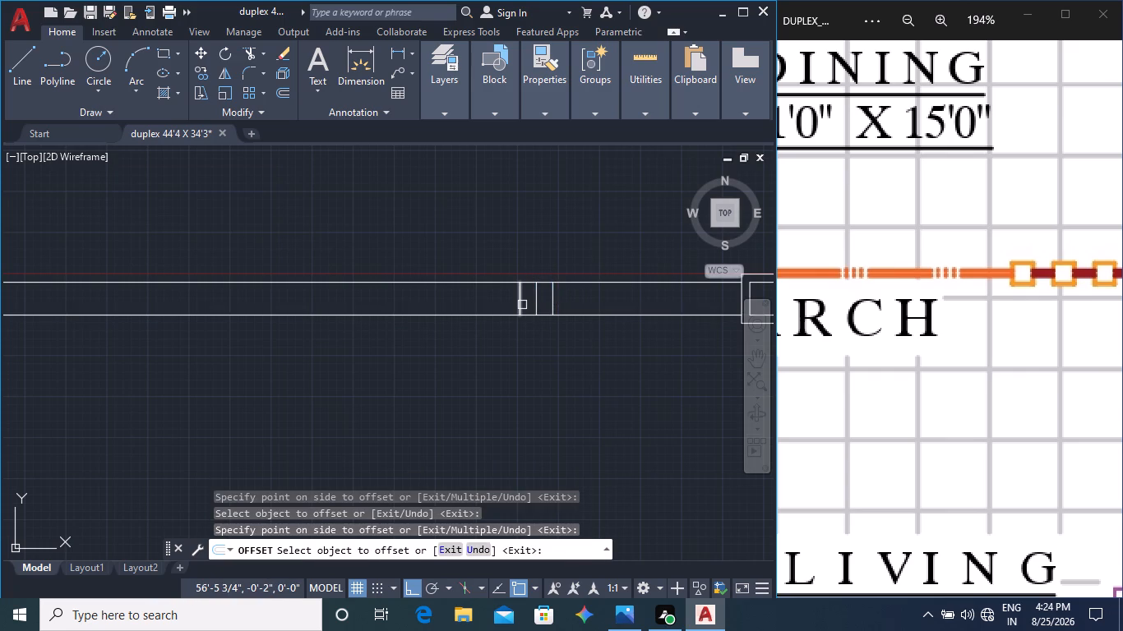
pyautogui.click(522, 305)
pyautogui.click(490, 302)
pyautogui.scroll(-2, 521, 334)
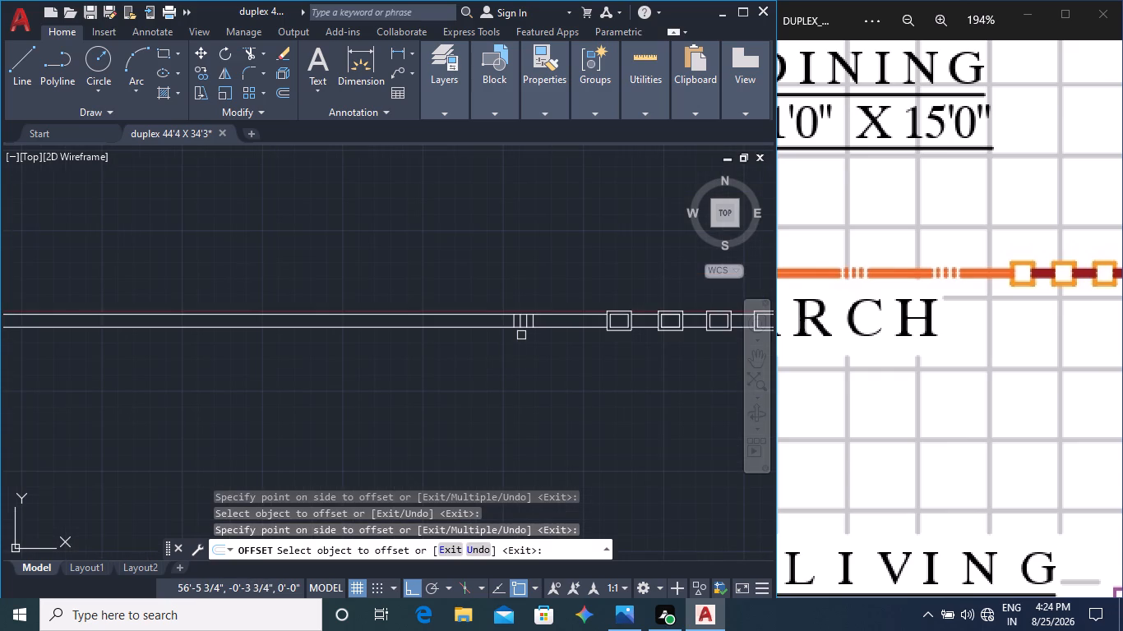
pyautogui.moveTo(497, 355); pyautogui.dragTo(575, 362, button='middle')
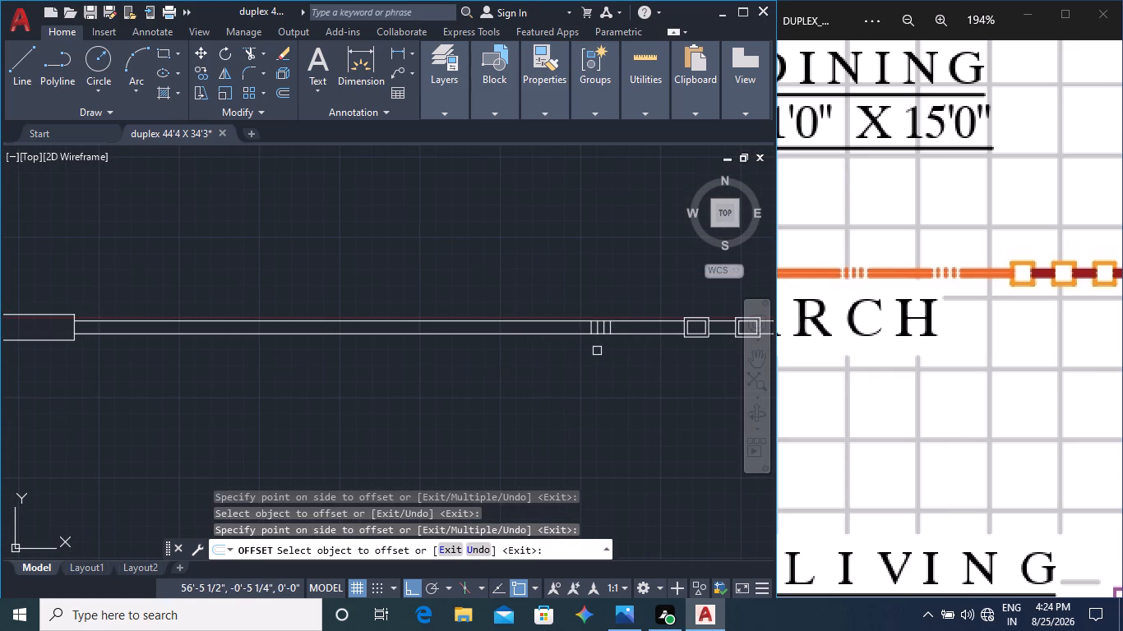
pyautogui.press('Escape')
# Copy the group's cross line farthest from the nested rectangles 2' along the arch, away from the rectangles.
pyautogui.scroll(1, 600, 342)
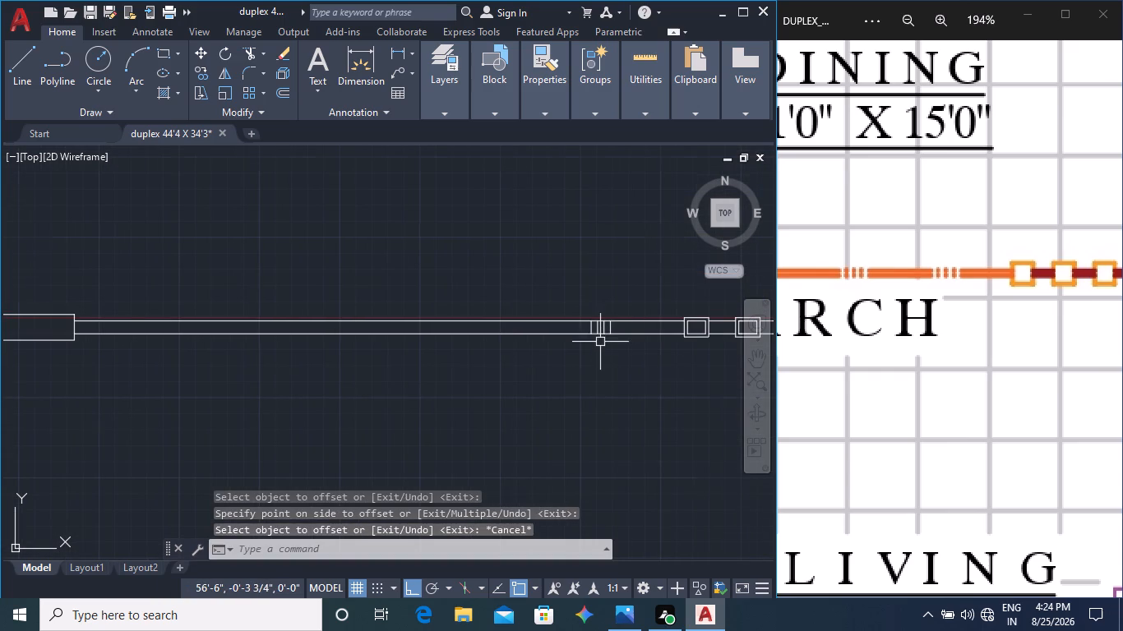
pyautogui.scroll(1, 600, 342)
pyautogui.click(577, 310)
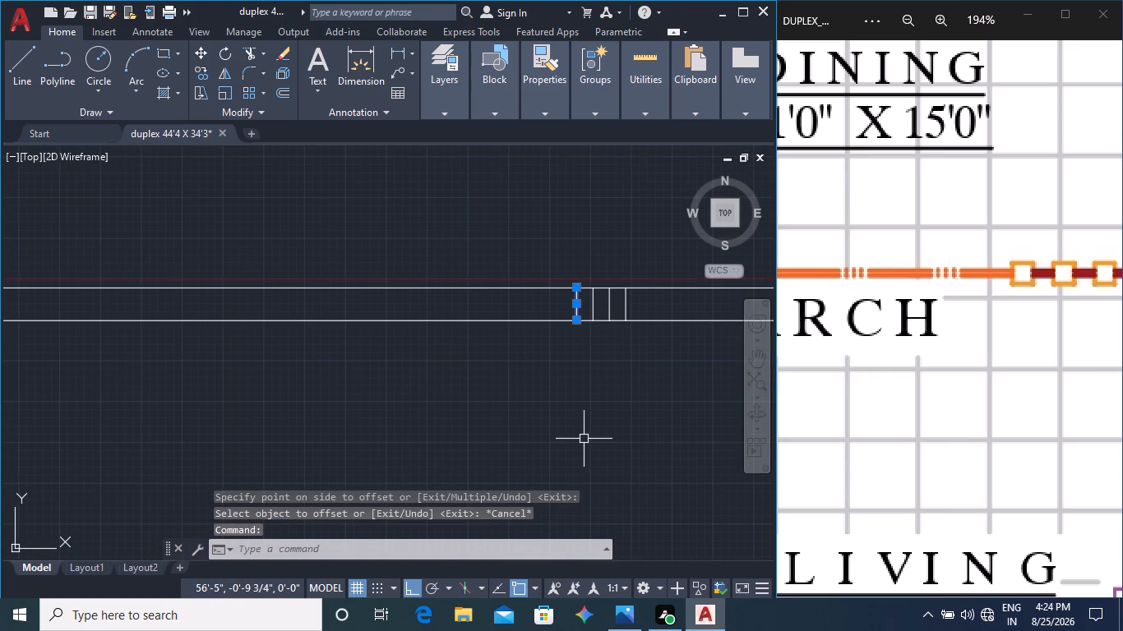
pyautogui.click(197, 71)
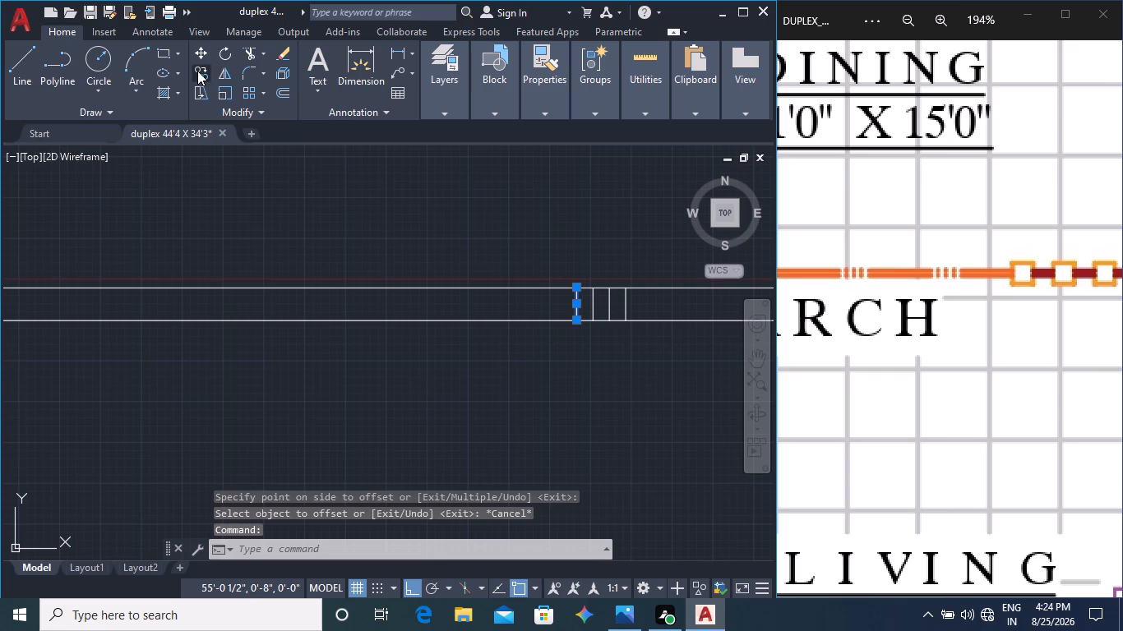
pyautogui.click(579, 321)
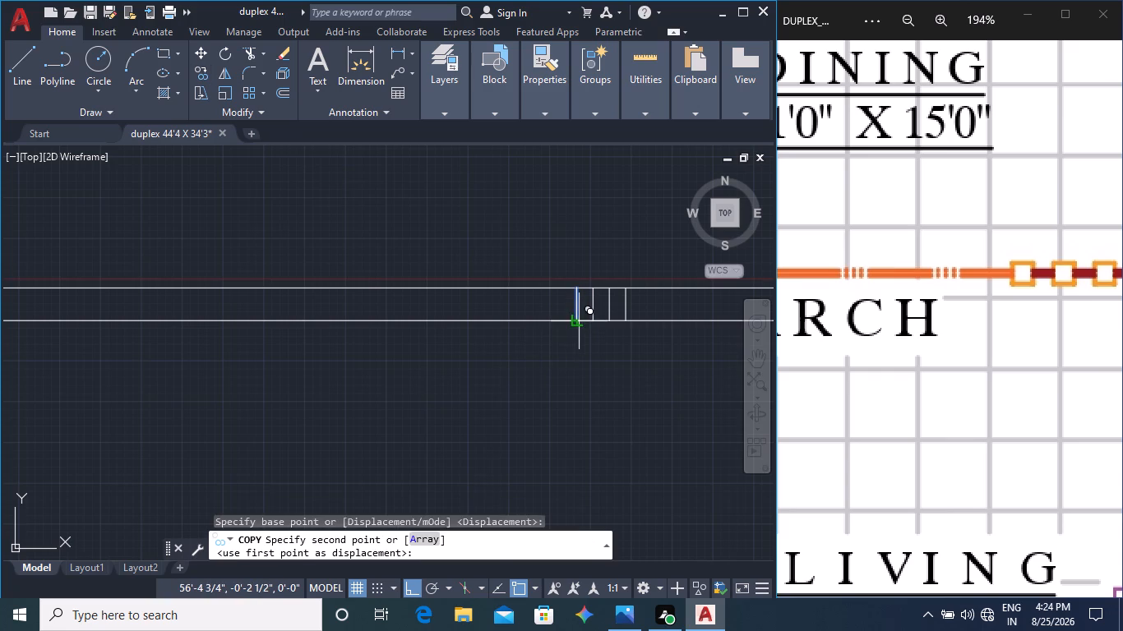
pyautogui.press('2')
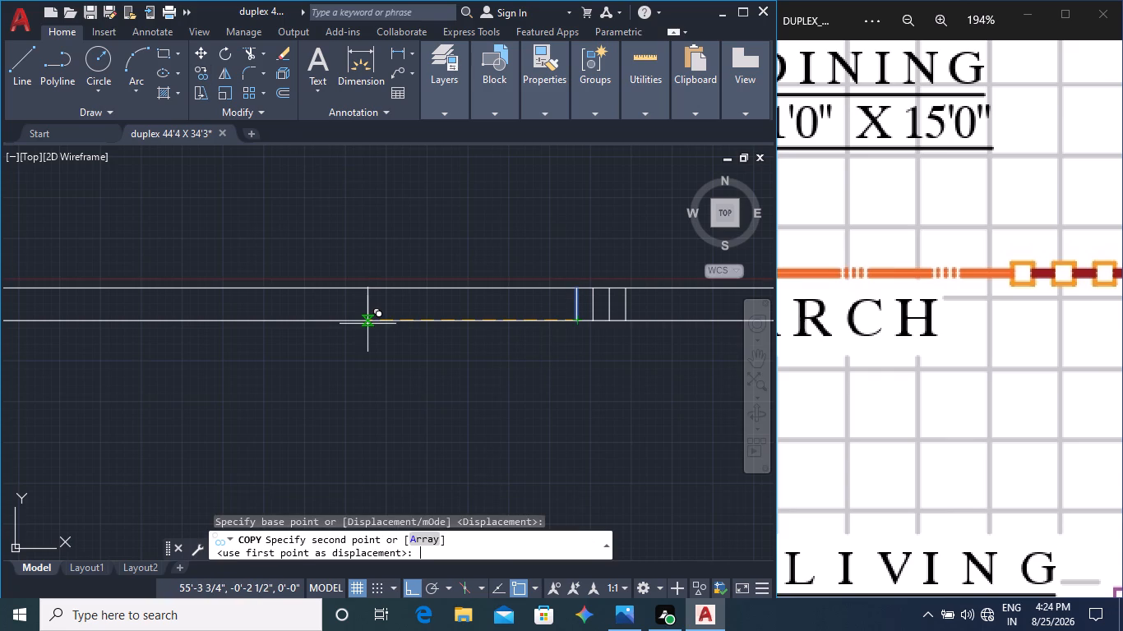
pyautogui.press("'")
pyautogui.press('Return')
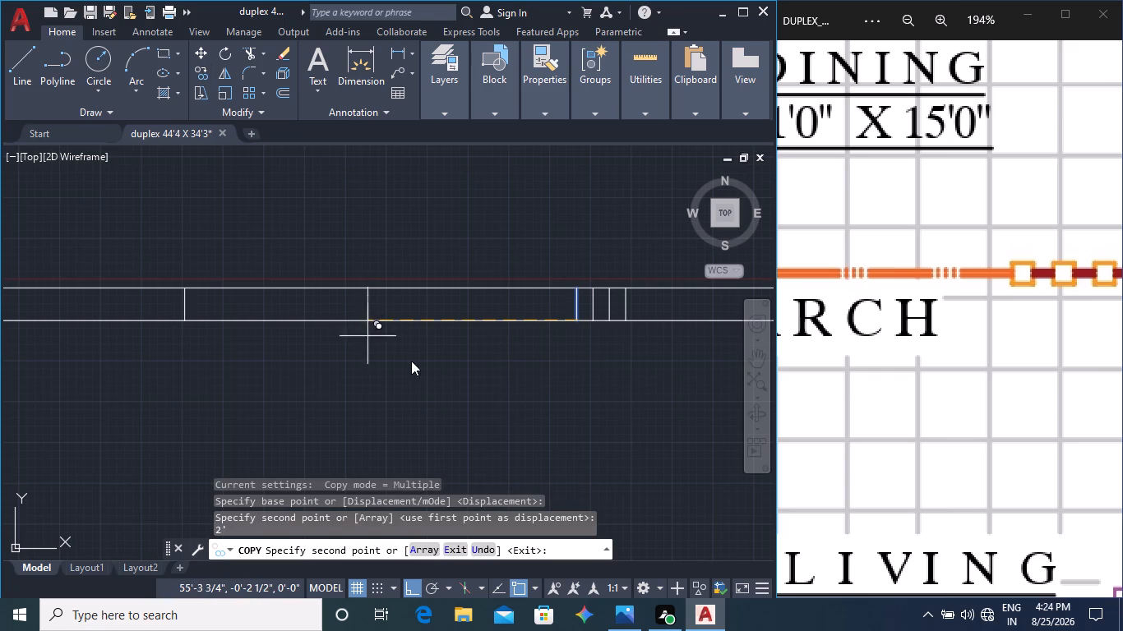
pyautogui.press('Escape')
# Offset the copied cross line by 1" three times in succession, away from the nested rectangles, to form a second group of four.
pyautogui.moveTo(318, 403); pyautogui.dragTo(712, 411, button='middle')
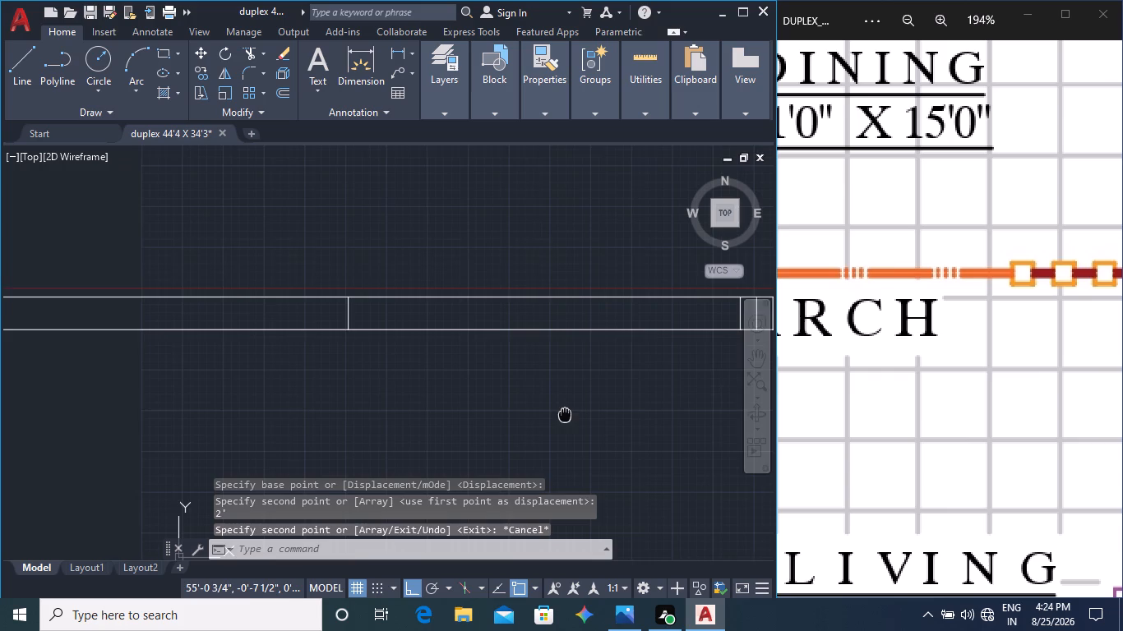
pyautogui.click(578, 318)
pyautogui.press('o')
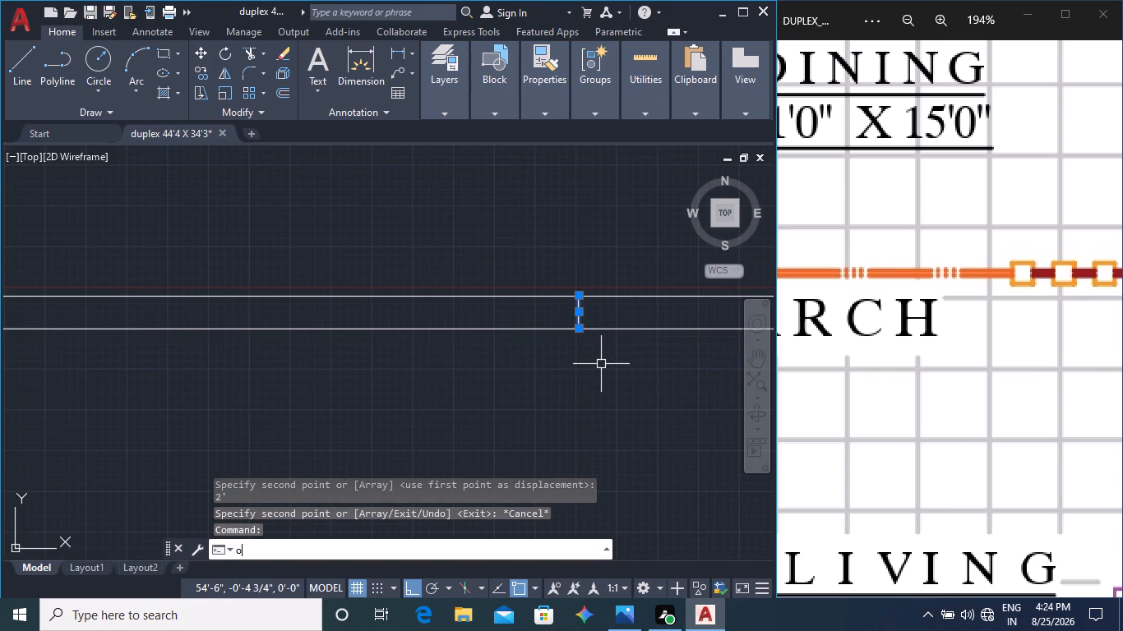
pyautogui.press('Return')
pyautogui.press('Return')
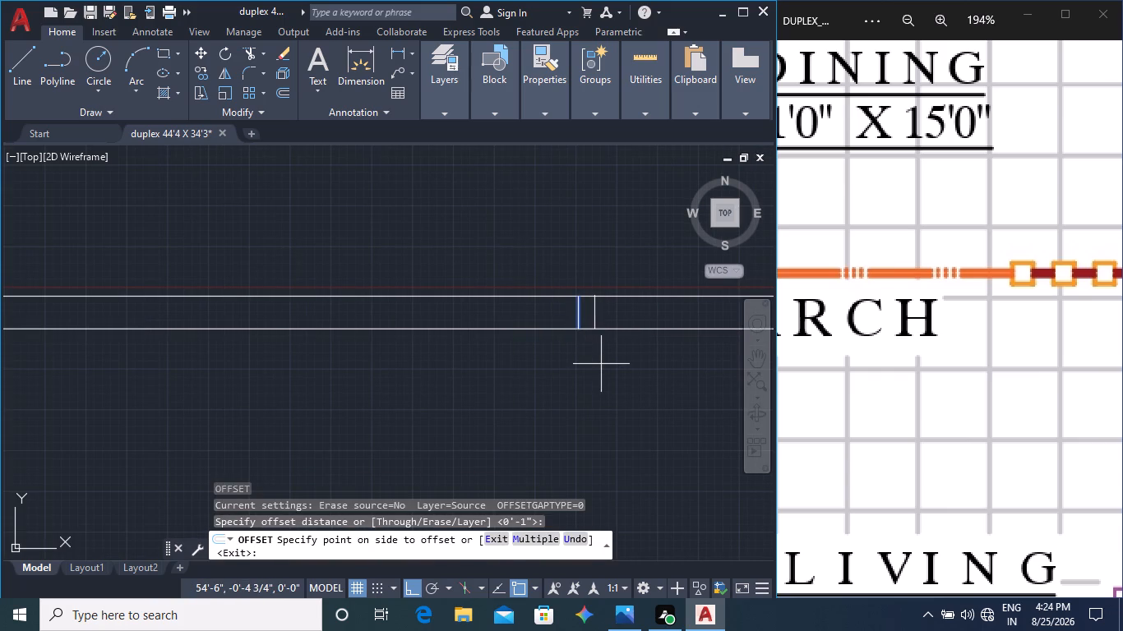
pyautogui.click(534, 321)
pyautogui.click(560, 319)
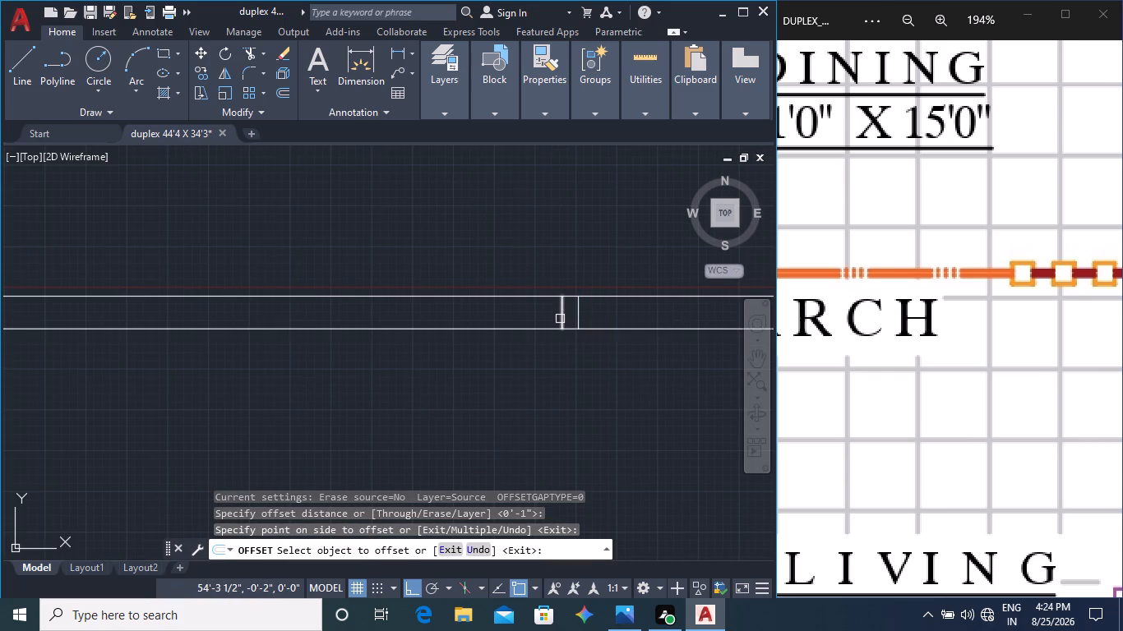
pyautogui.click(513, 317)
pyautogui.click(548, 321)
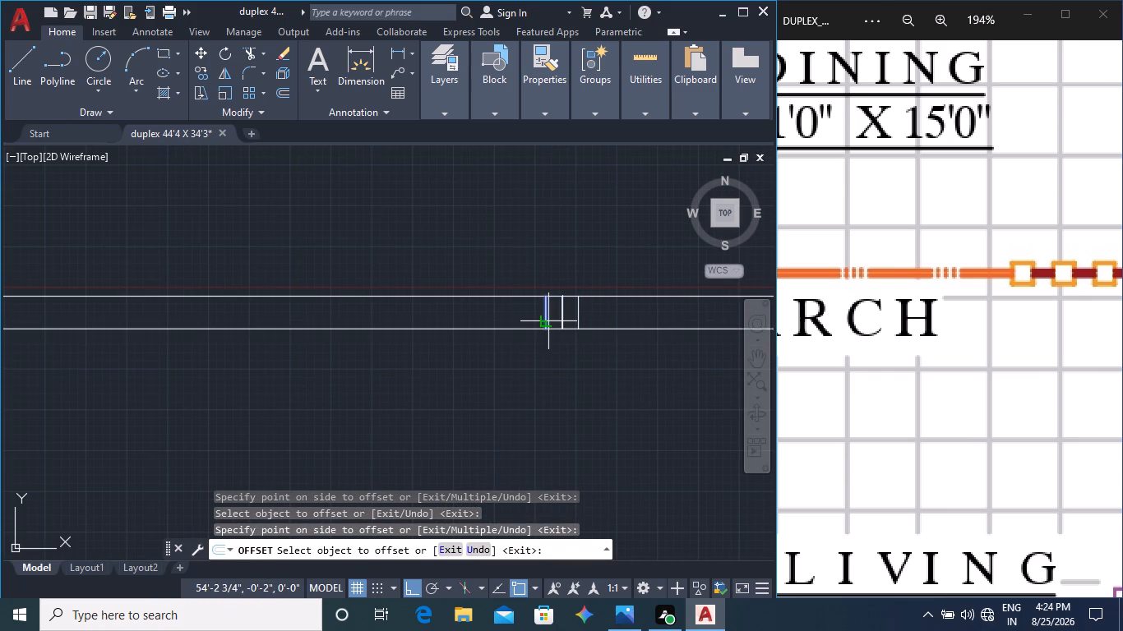
pyautogui.click(497, 316)
pyautogui.scroll(-2, 623, 466)
pyautogui.moveTo(643, 458); pyautogui.dragTo(464, 403, button='middle')
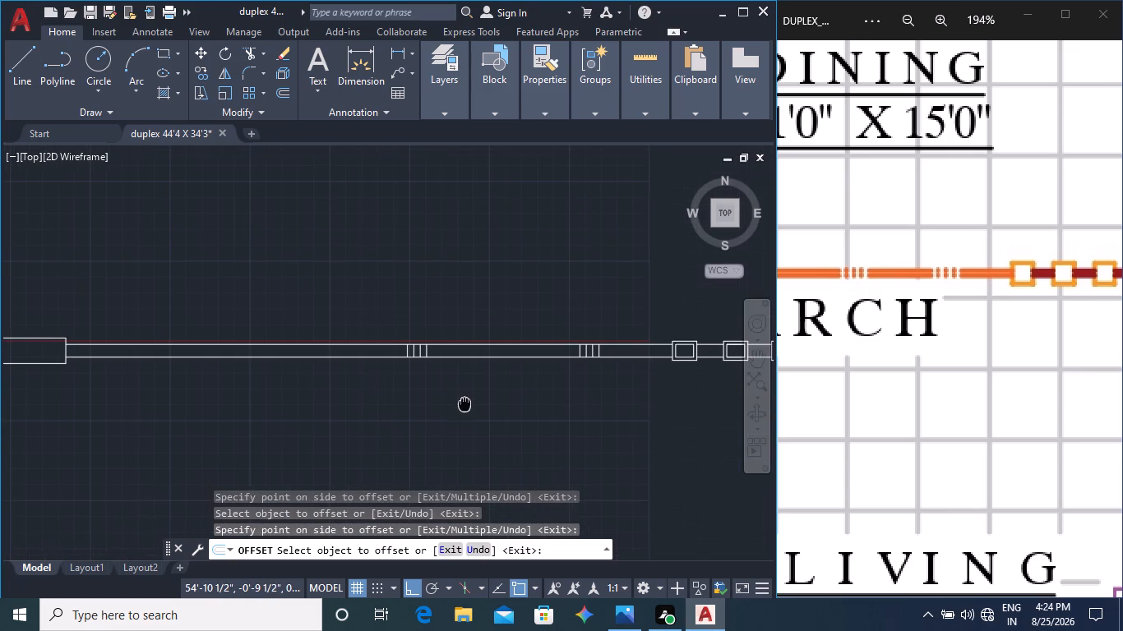
pyautogui.moveTo(427, 407); pyautogui.dragTo(527, 413, button='middle')
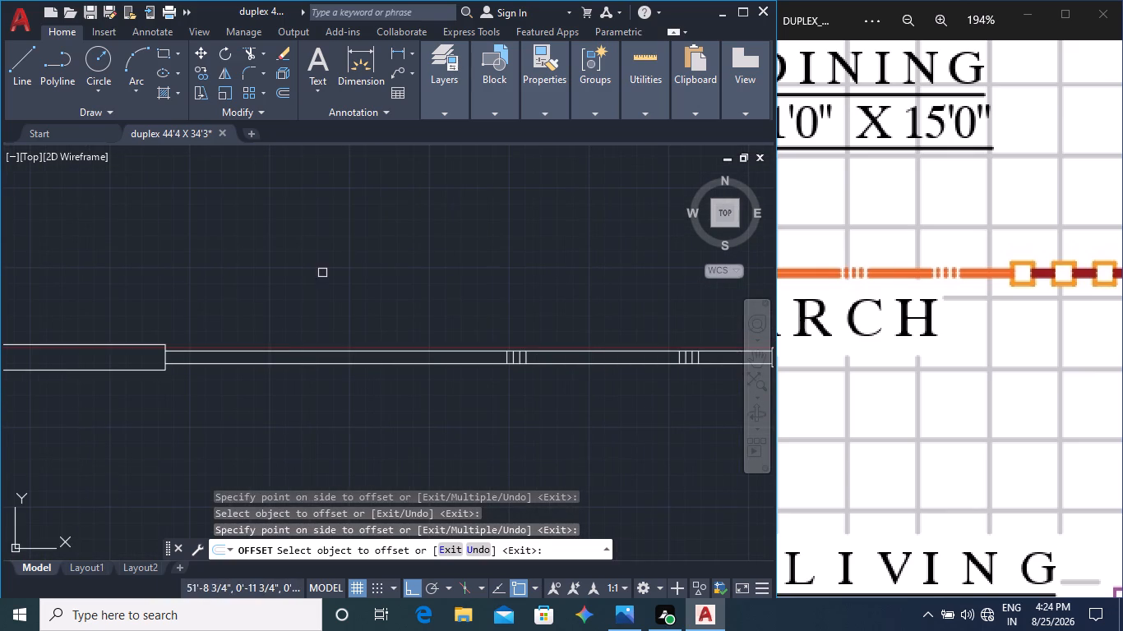
pyautogui.scroll(2, 476, 362)
pyautogui.press('Escape')
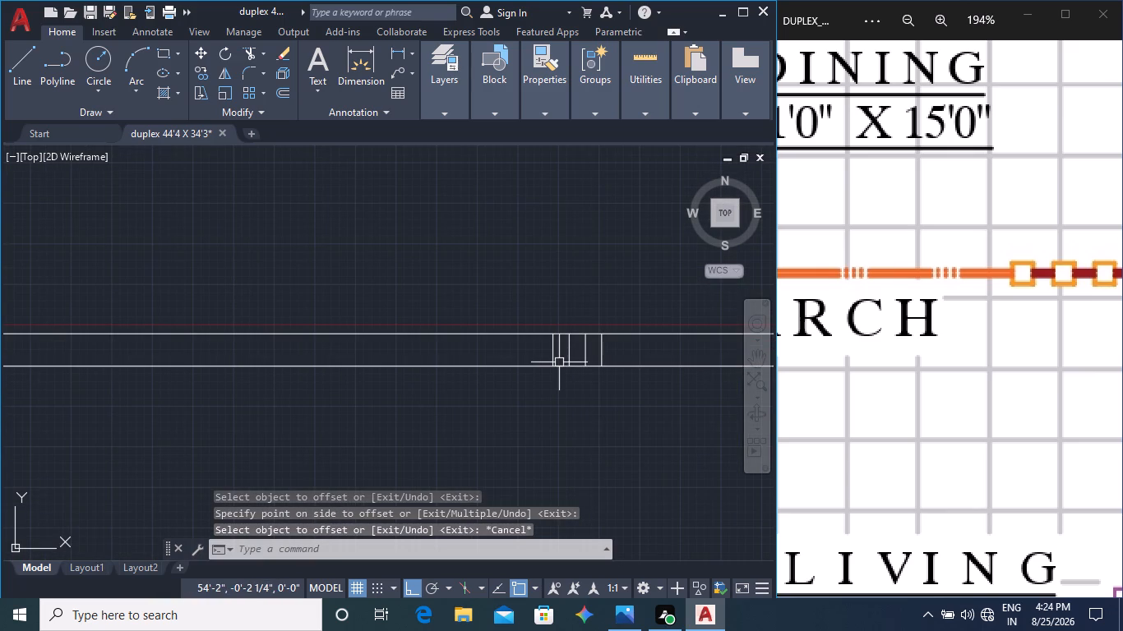
# Select the second group's cross line farthest from the nested rectangles.
pyautogui.click(552, 348)
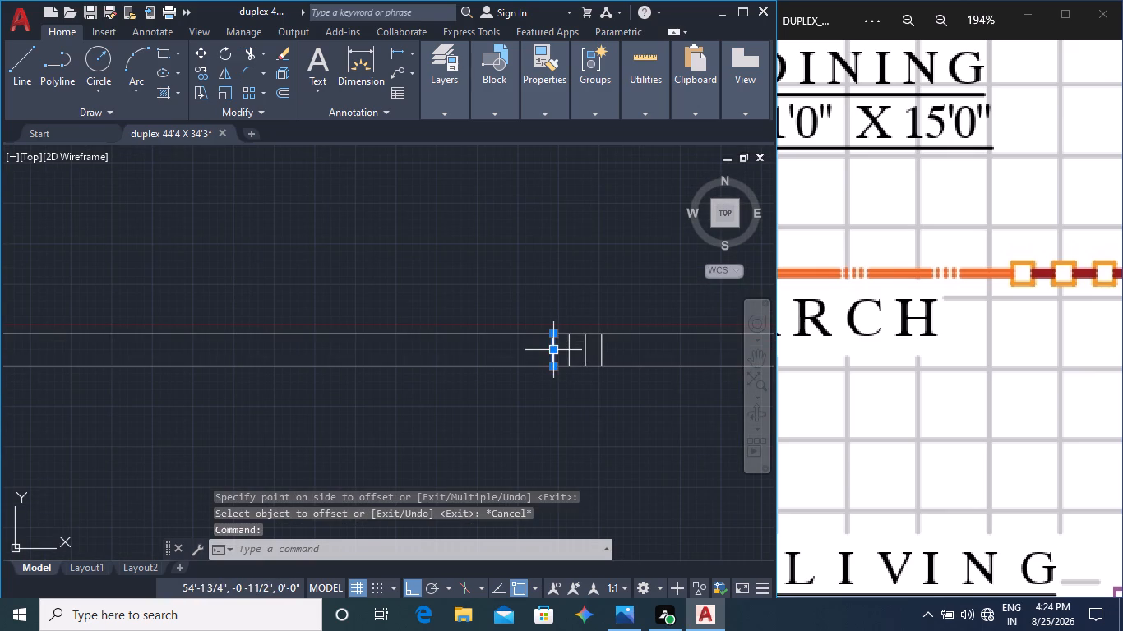
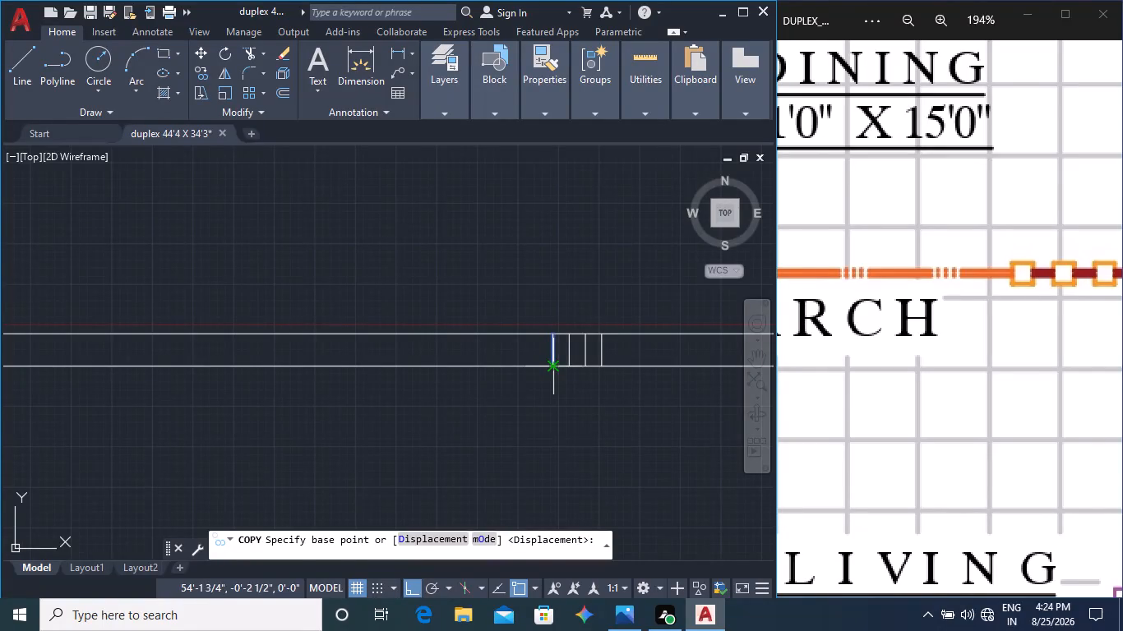
# Copy the leftmost cross line of the existing four-line group 2' to the left along the thin wall strip.
pyautogui.click(552, 368)
pyautogui.write("2'")
pyautogui.press('Return')
pyautogui.scroll(-3, 296, 355)
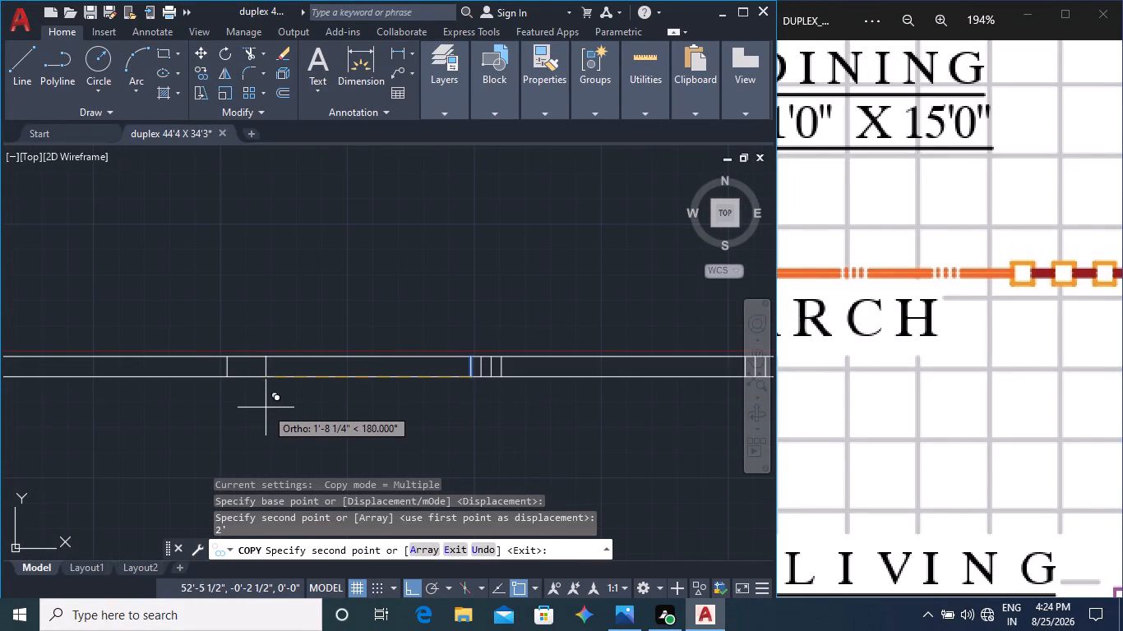
pyautogui.press('Escape')
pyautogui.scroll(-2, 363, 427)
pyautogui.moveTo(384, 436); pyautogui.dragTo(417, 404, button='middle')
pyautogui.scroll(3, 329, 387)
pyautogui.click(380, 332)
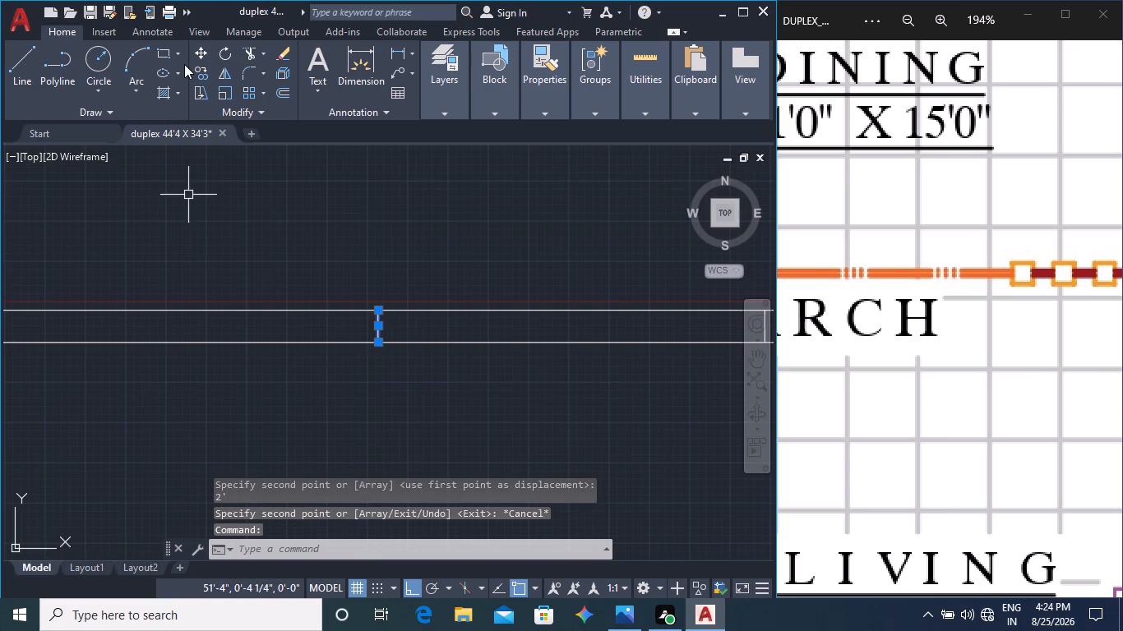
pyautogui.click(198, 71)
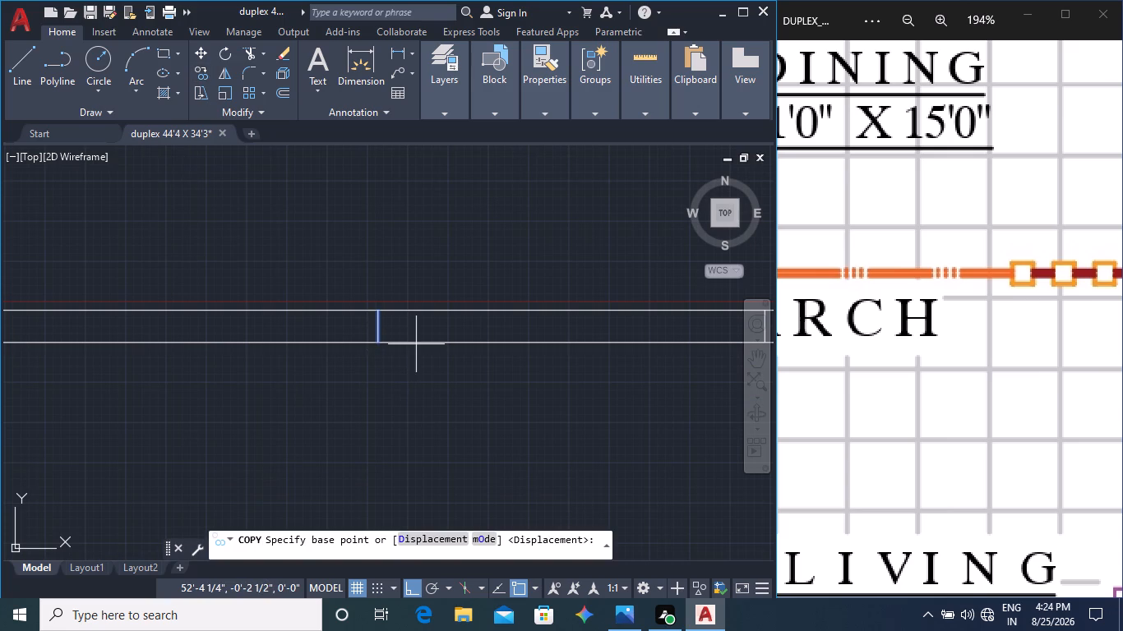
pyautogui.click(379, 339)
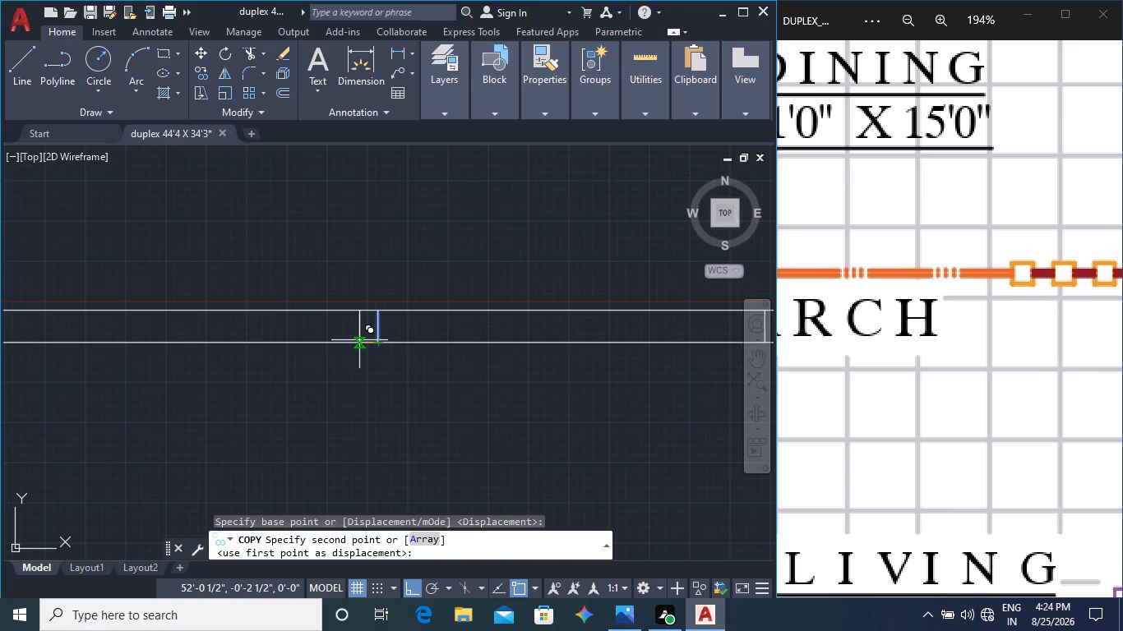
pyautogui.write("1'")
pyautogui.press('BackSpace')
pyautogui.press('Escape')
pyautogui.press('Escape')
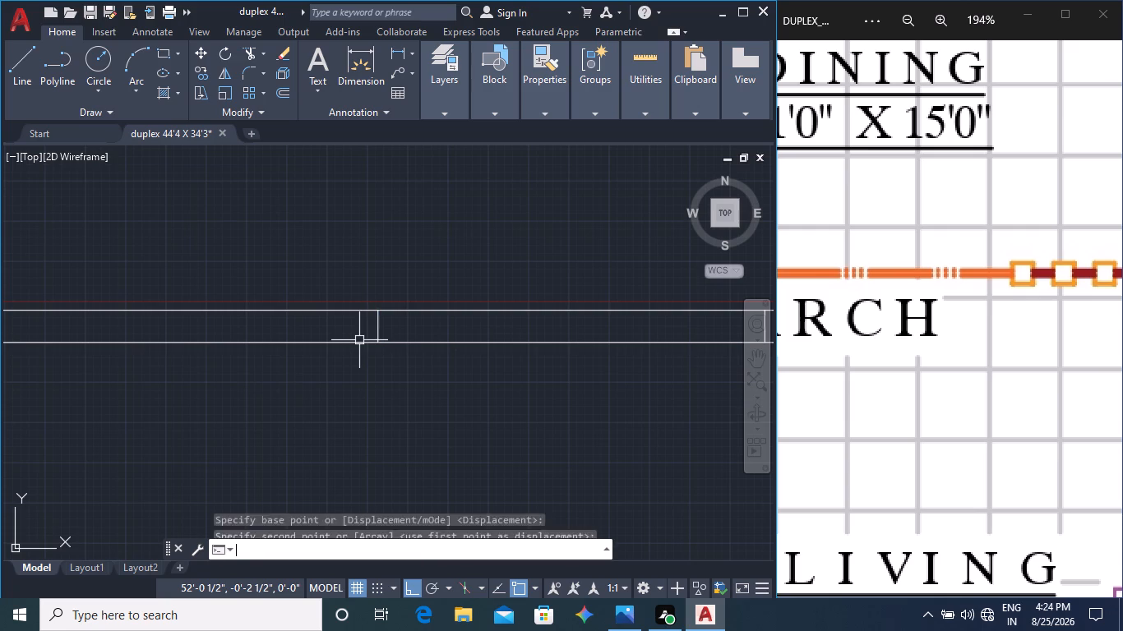
# Offset the copied cross line 1" to the left three times in succession, making a group of four cross lines.
pyautogui.click(375, 330)
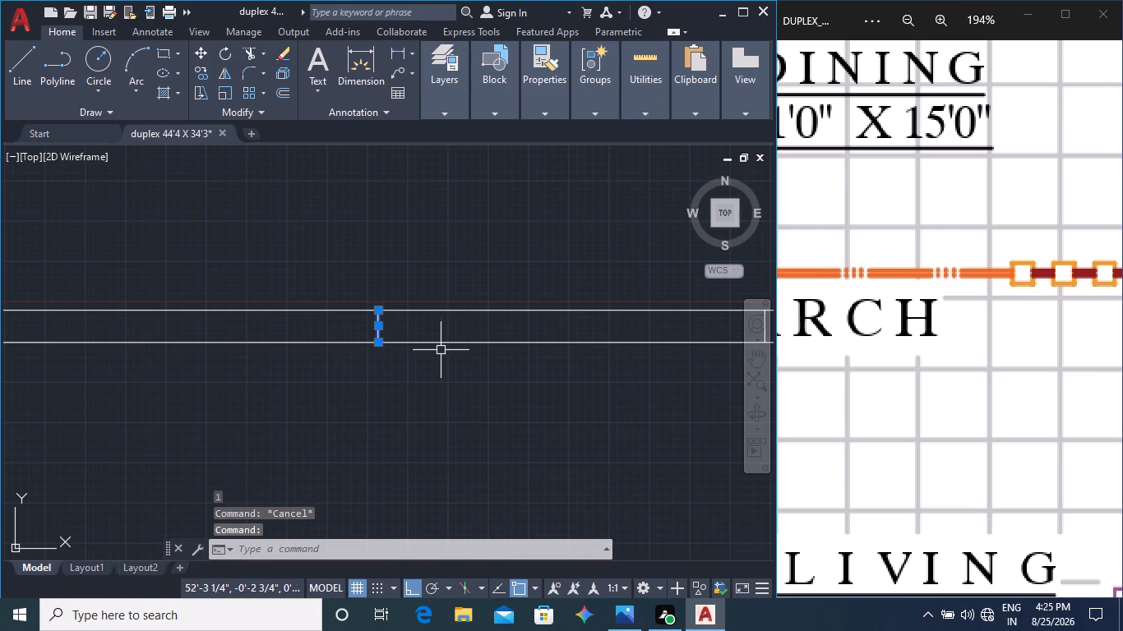
pyautogui.press('o')
pyautogui.press('Return')
pyautogui.press('Return')
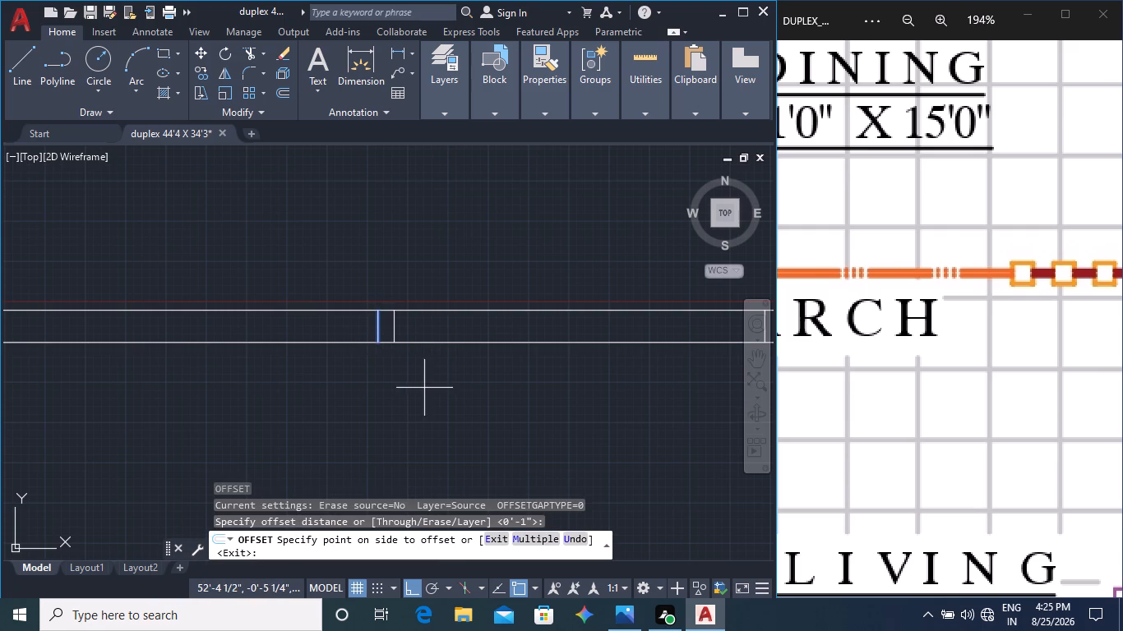
pyautogui.click(336, 342)
pyautogui.click(363, 333)
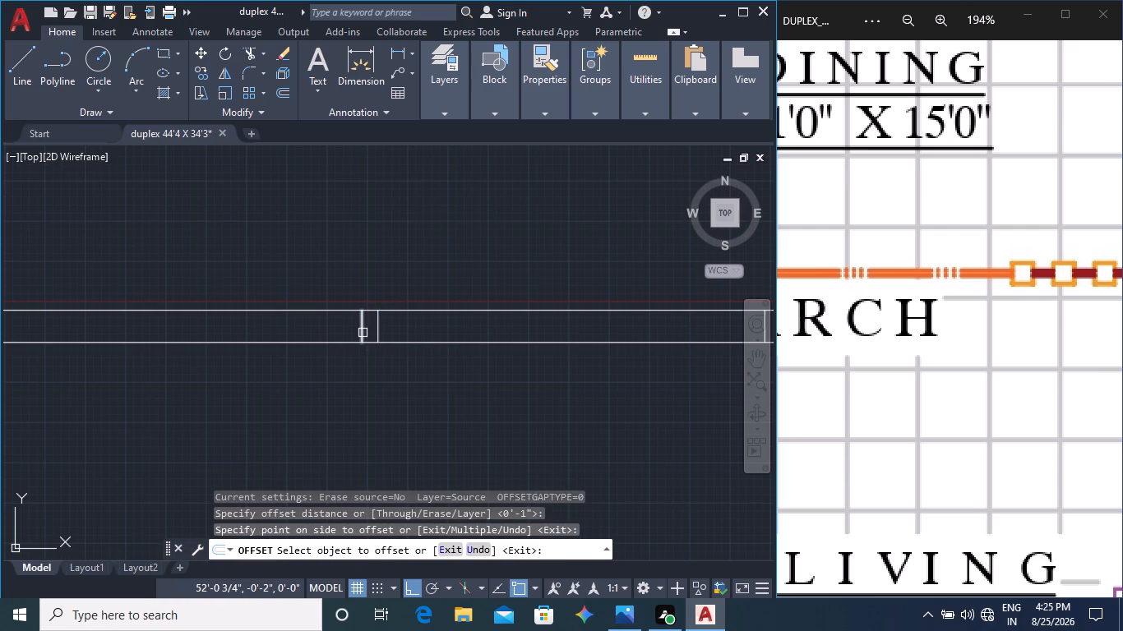
pyautogui.click(315, 330)
pyautogui.click(348, 338)
pyautogui.click(307, 329)
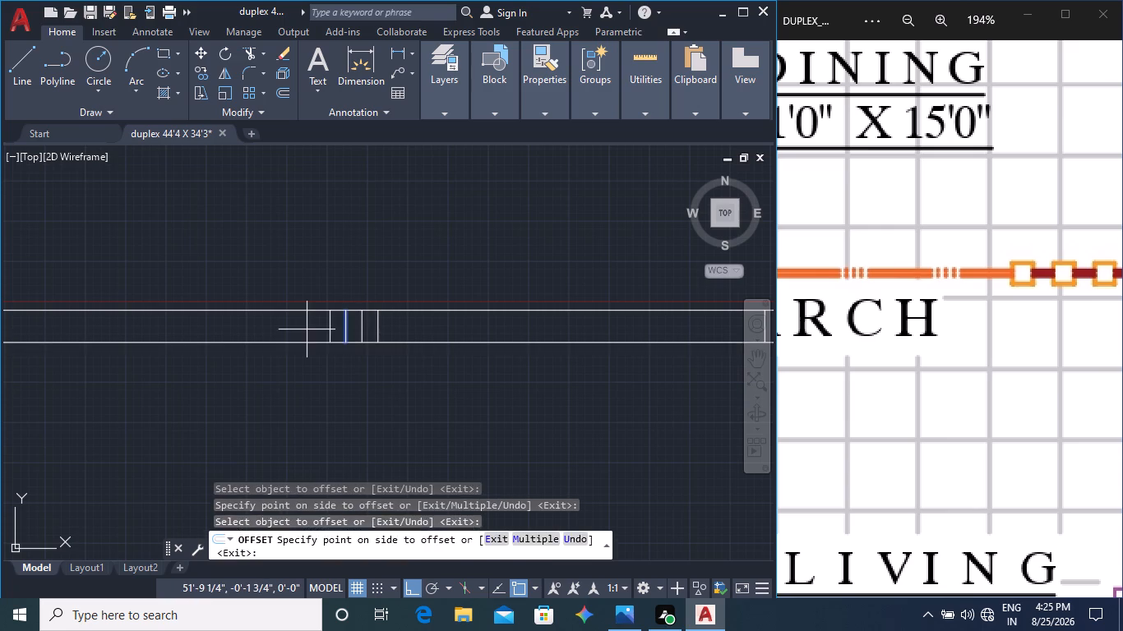
pyautogui.press('Escape')
pyautogui.press('Escape')
# Draw a vertical line about 2" long across the strip, just right of the new group's leftmost cross line.
pyautogui.scroll(-2, 393, 385)
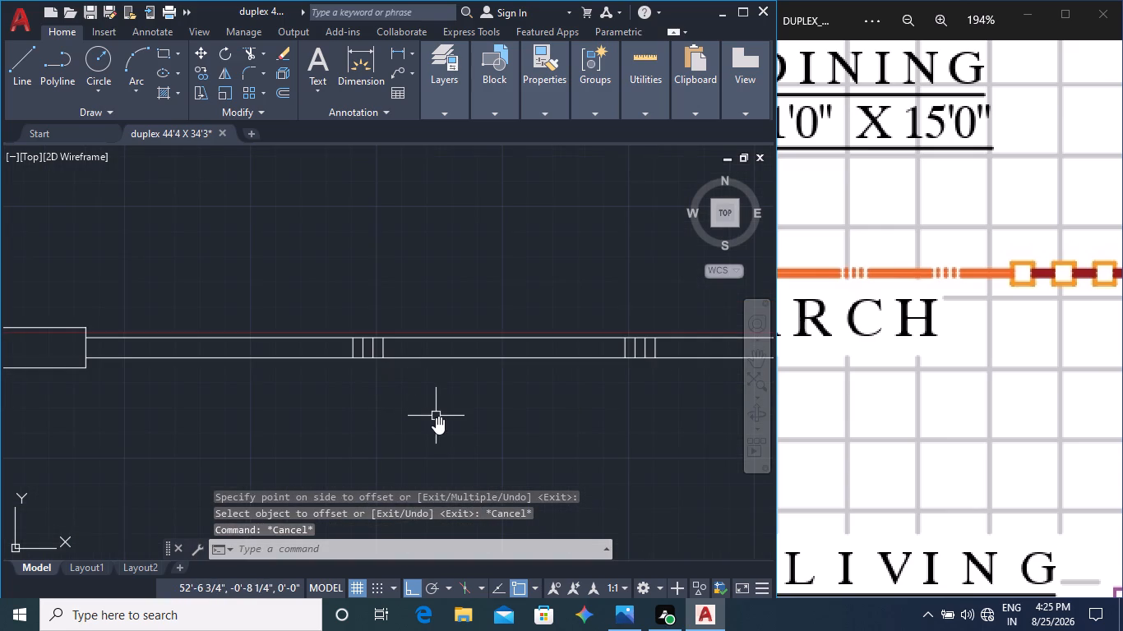
pyautogui.middleClick(890, 385)
pyautogui.moveTo(492, 418); pyautogui.dragTo(436, 373, button='middle')
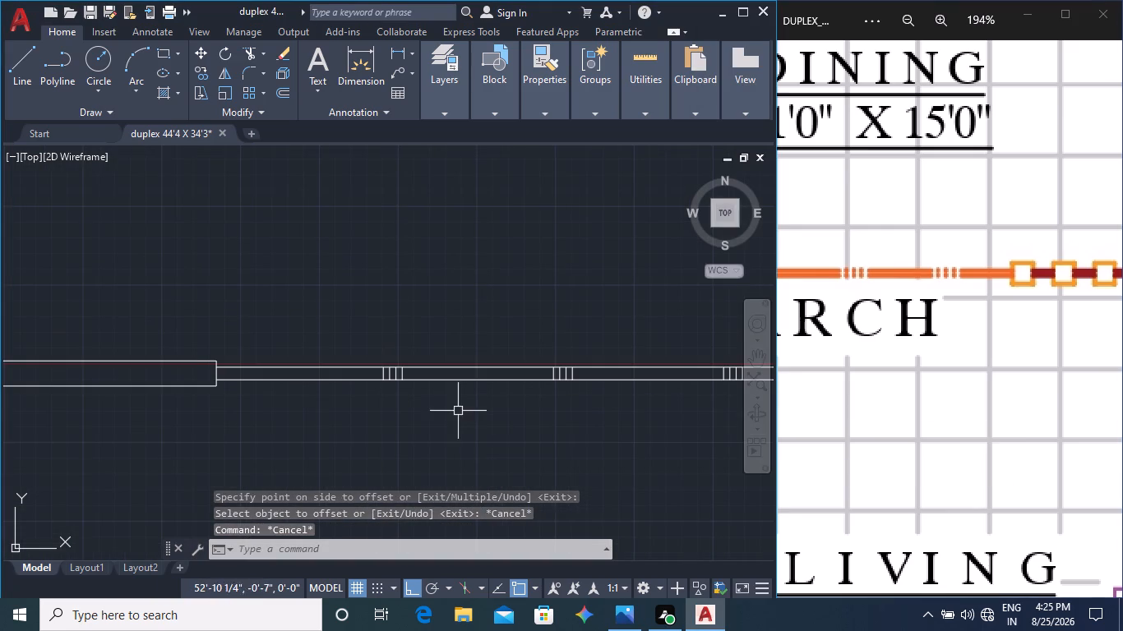
pyautogui.moveTo(461, 413); pyautogui.dragTo(429, 368, button='middle')
pyautogui.scroll(3, 363, 340)
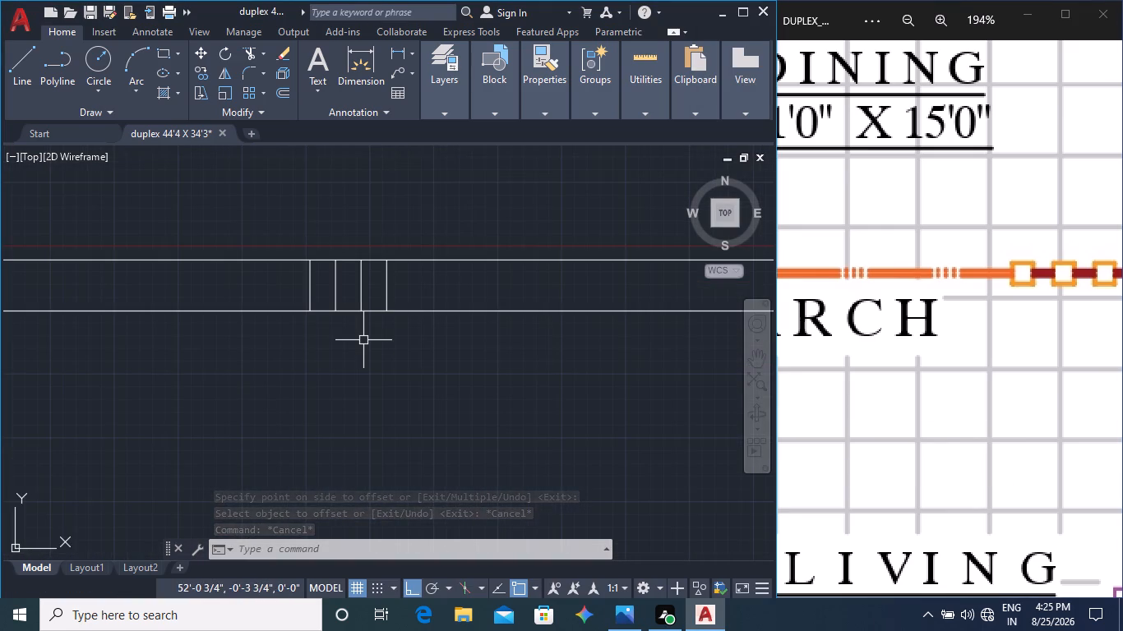
pyautogui.scroll(1, 377, 283)
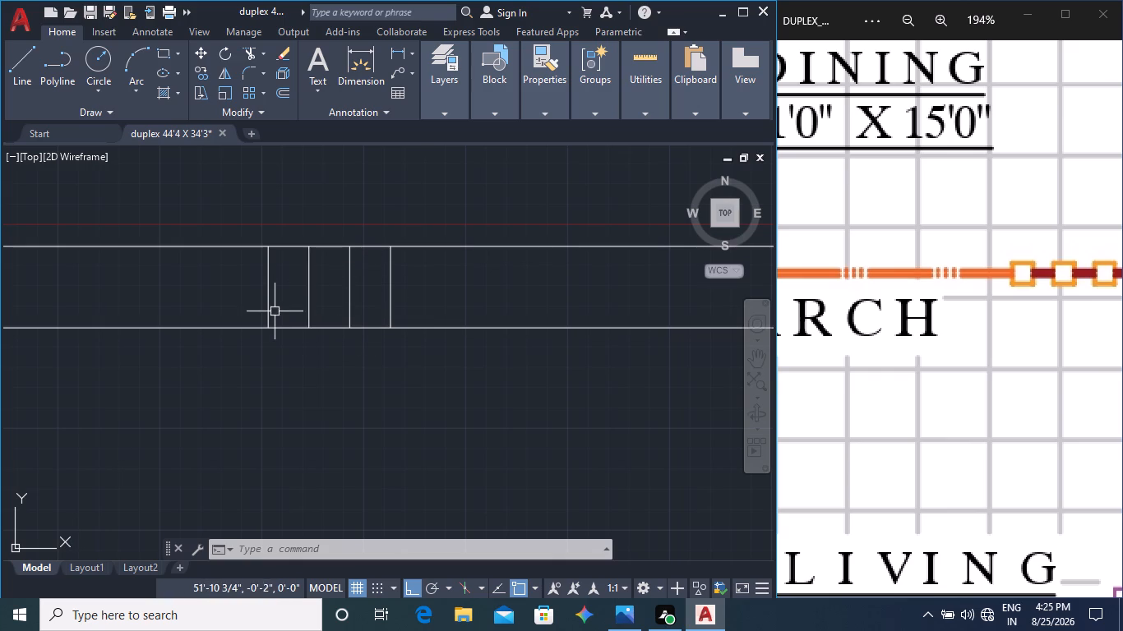
pyautogui.click(24, 74)
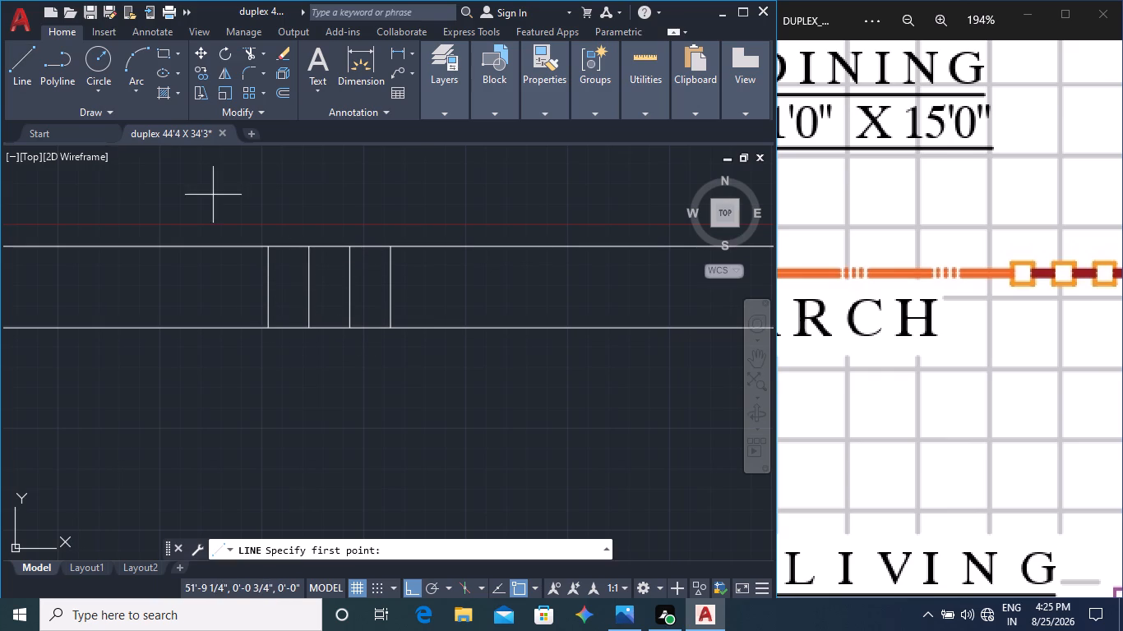
pyautogui.scroll(2, 236, 235)
pyautogui.click(330, 262)
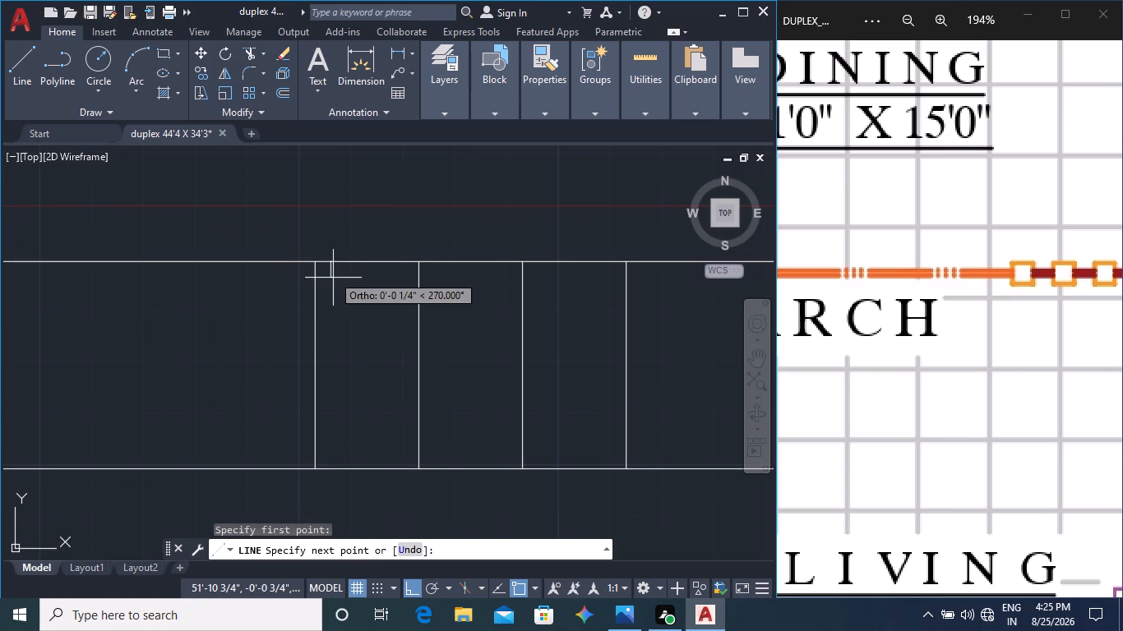
pyautogui.click(332, 472)
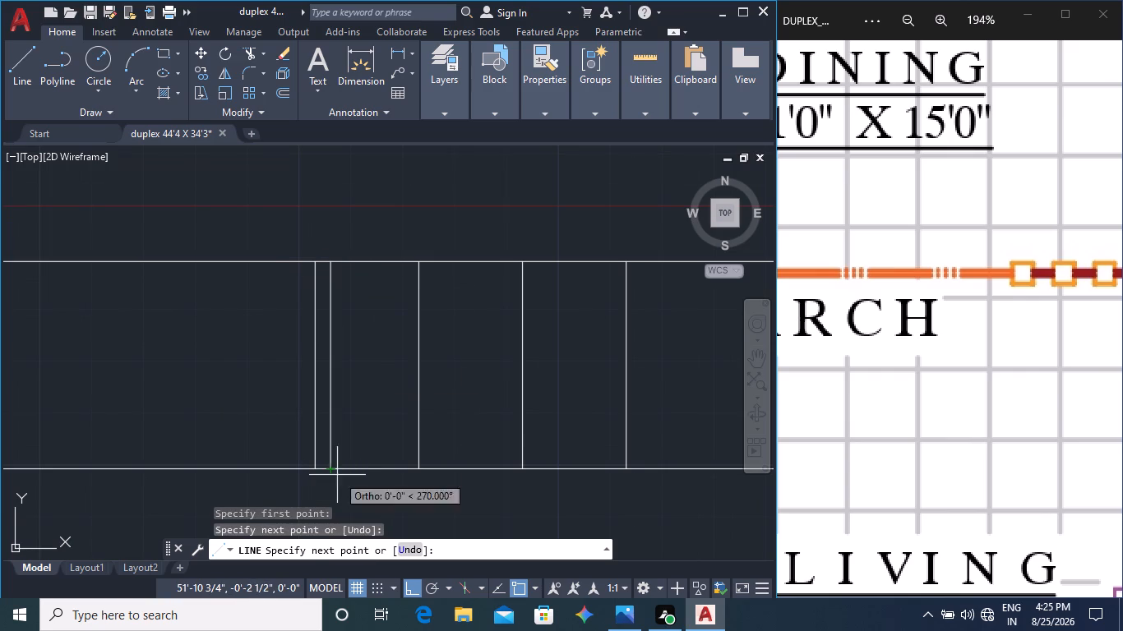
pyautogui.press('Escape')
# Draw three more vertical lines across the strip, one just right of each of the group's other three cross lines.
pyautogui.click(14, 63)
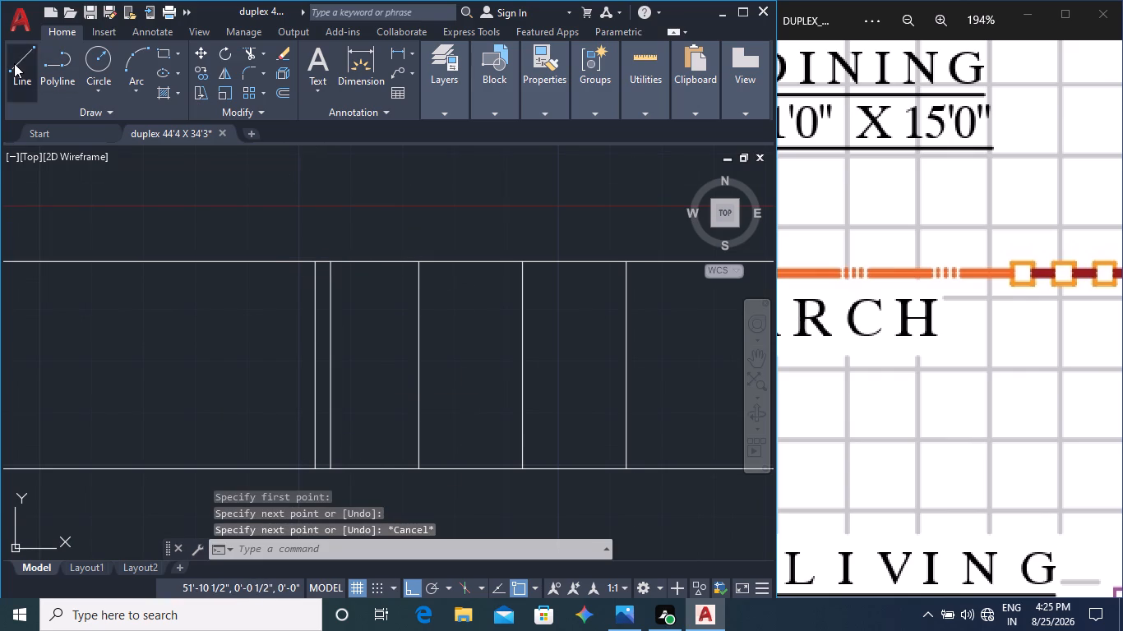
pyautogui.moveTo(487, 412); pyautogui.dragTo(490, 320, button='middle')
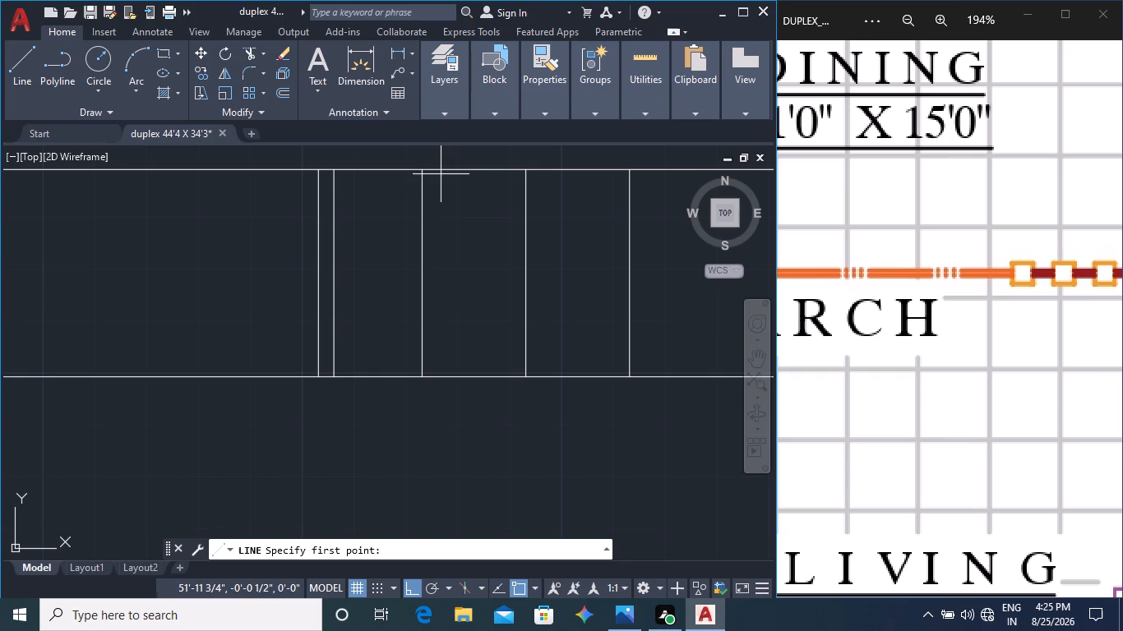
pyautogui.click(443, 172)
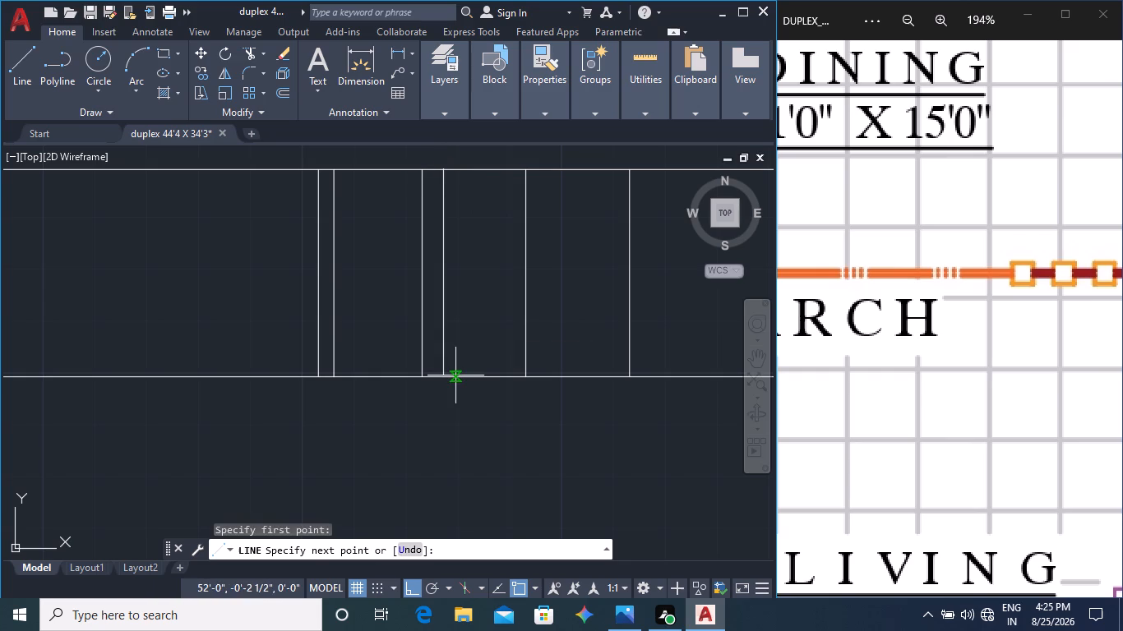
pyautogui.click(445, 372)
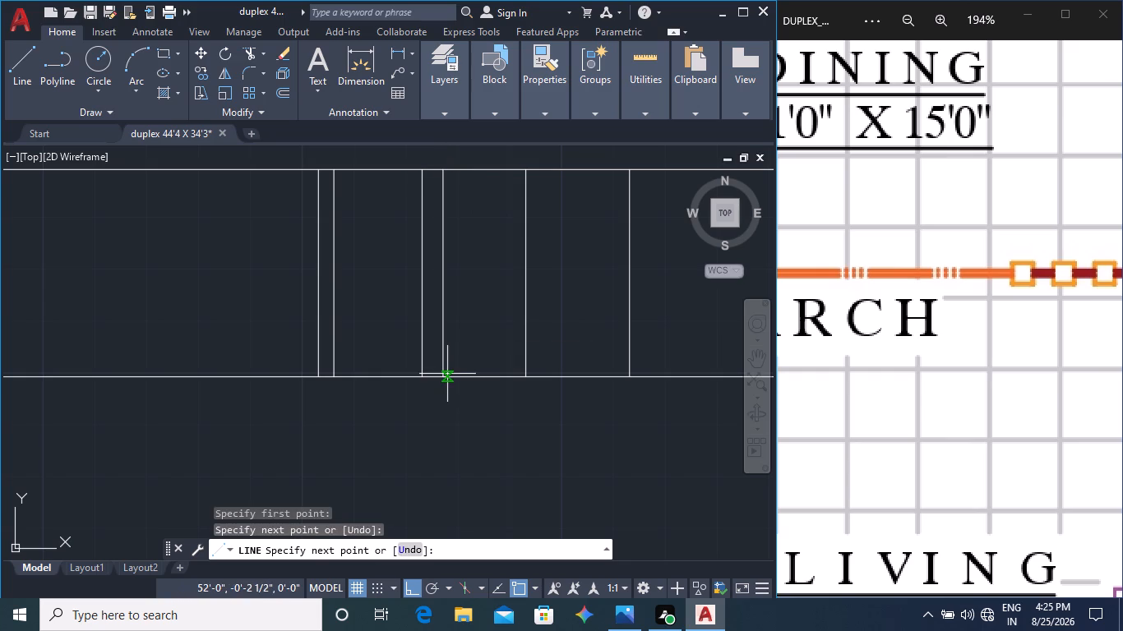
pyautogui.press('space')
pyautogui.press('space')
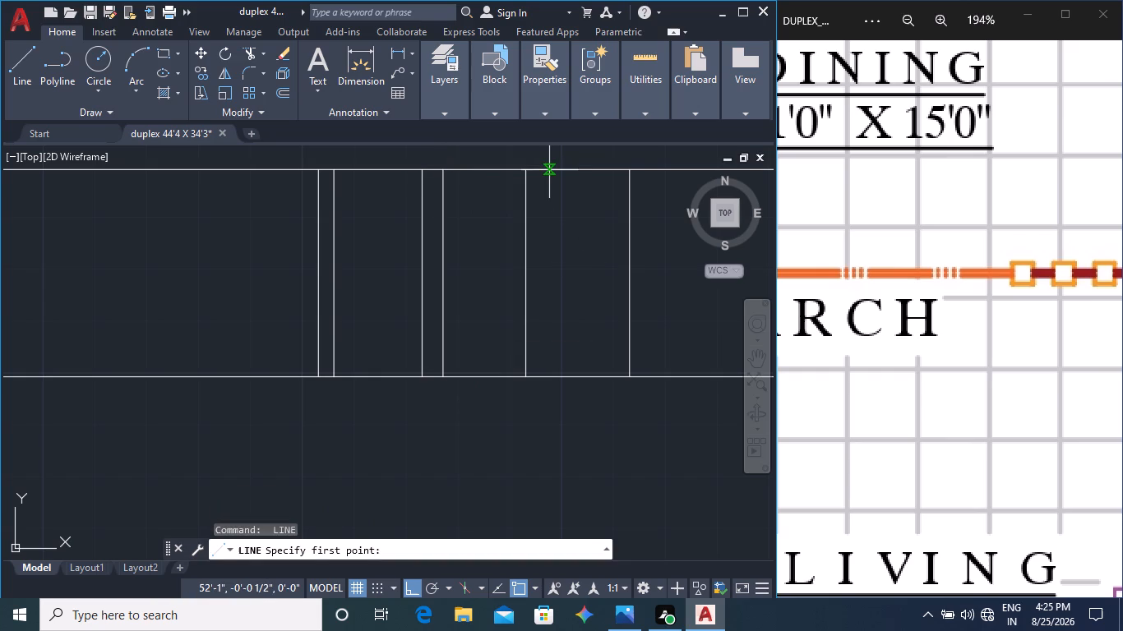
pyautogui.click(549, 172)
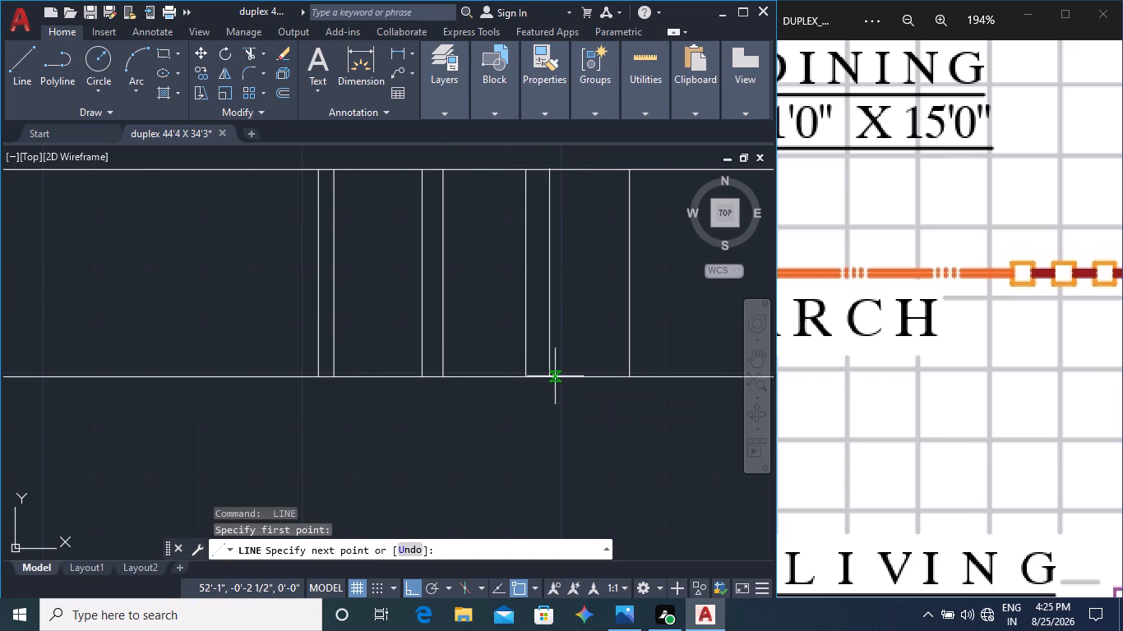
pyautogui.click(552, 375)
pyautogui.press('space')
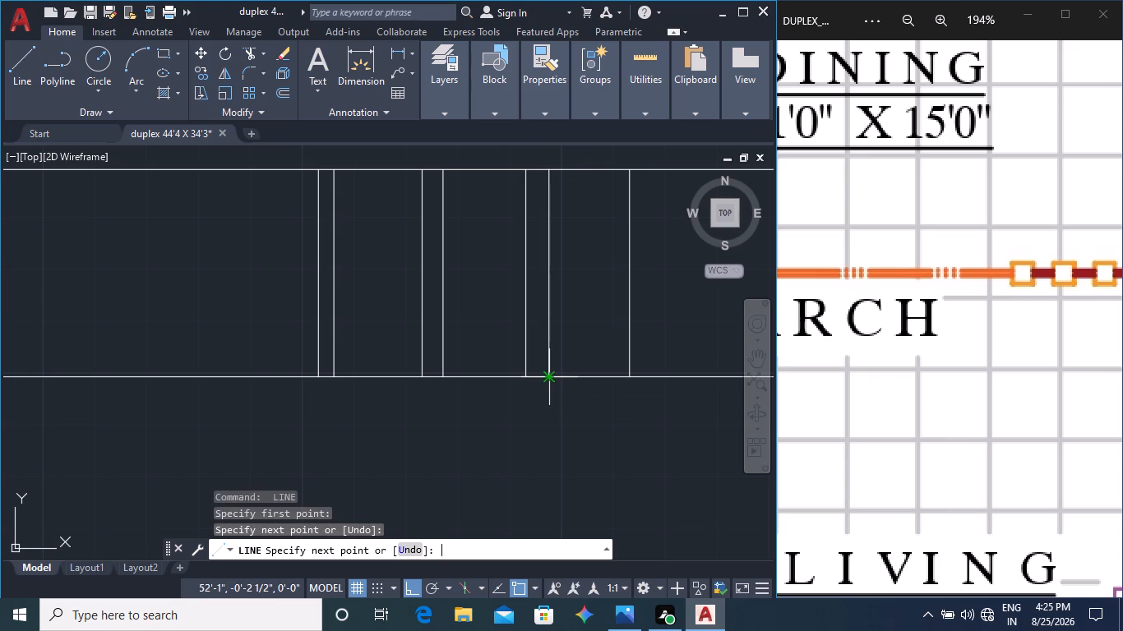
pyautogui.press('space')
pyautogui.moveTo(629, 365); pyautogui.dragTo(537, 388, button='middle')
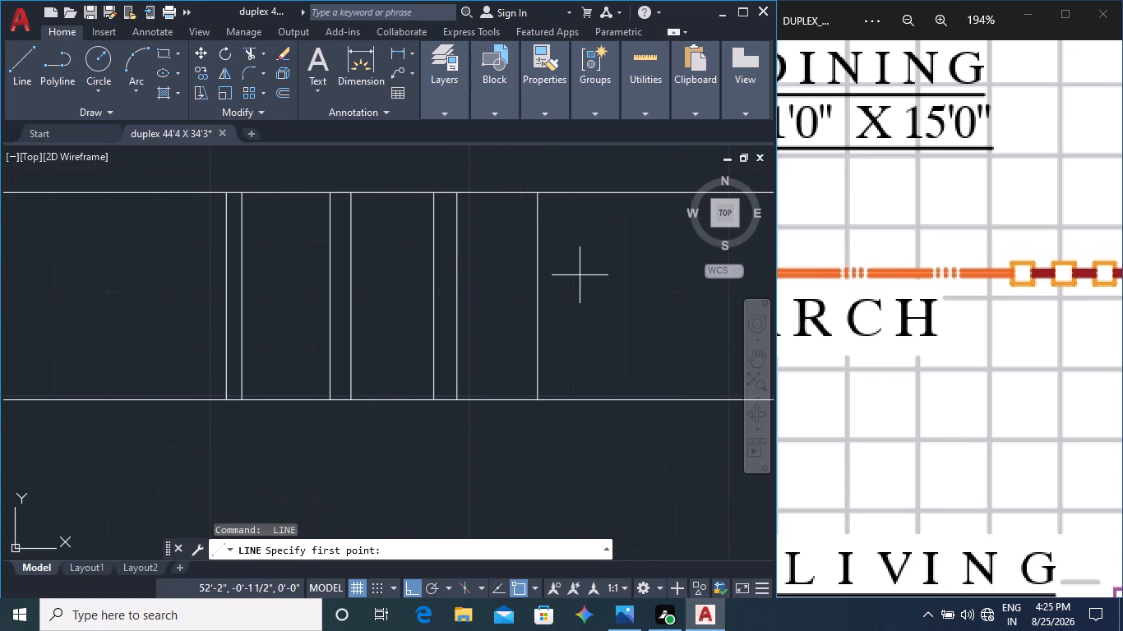
pyautogui.click(561, 196)
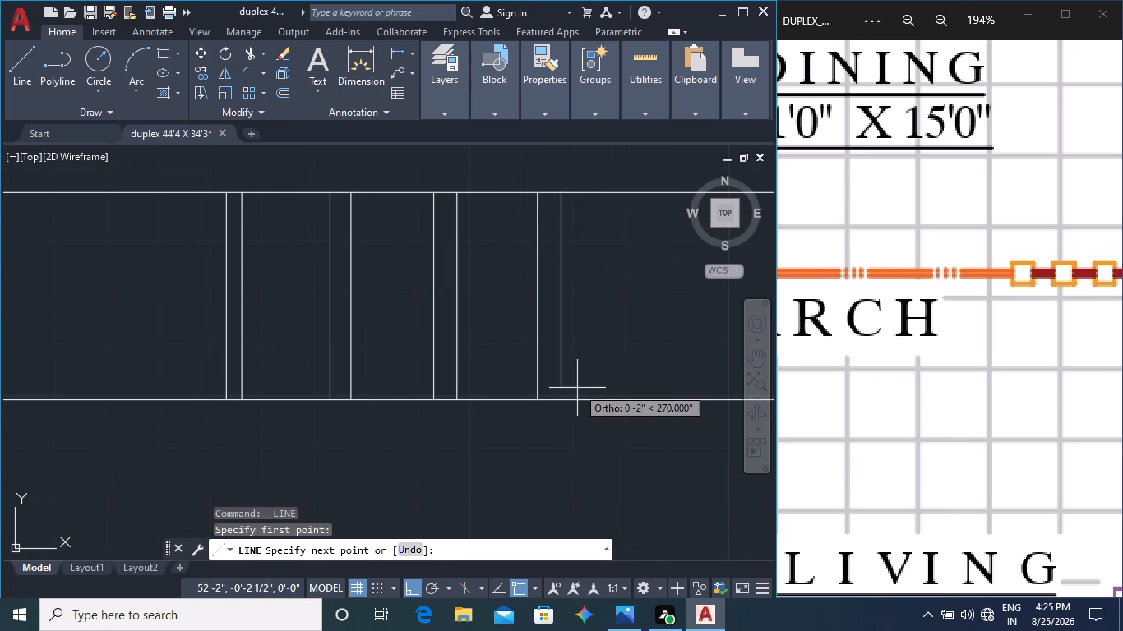
pyautogui.click(561, 399)
pyautogui.press('space')
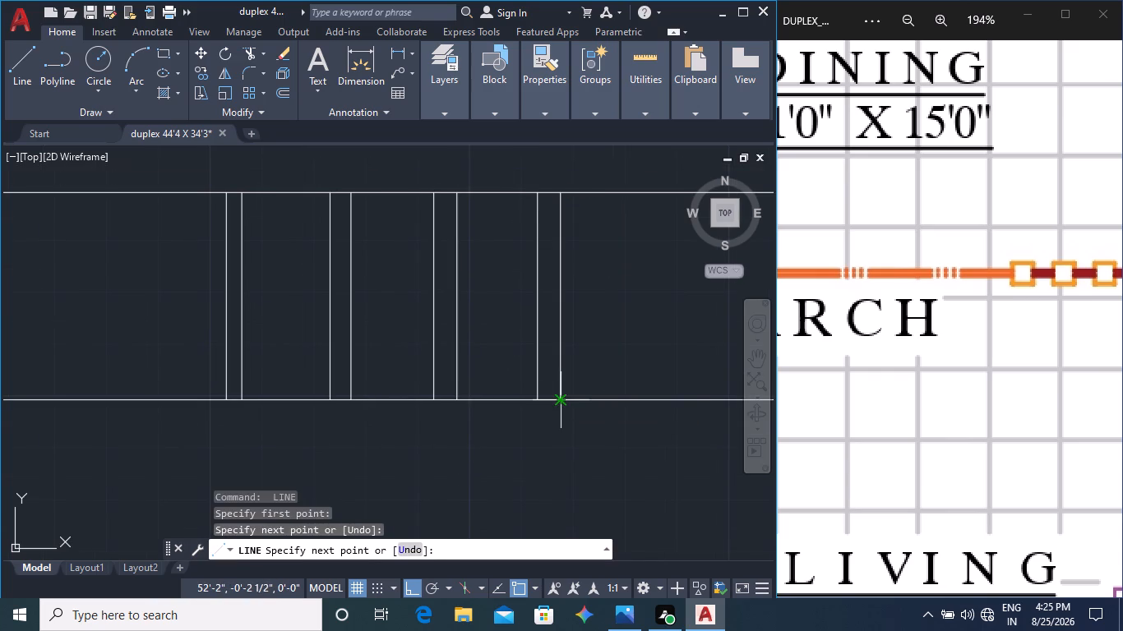
# Trim the strip's long edges between the paired cross lines of the leftmost group, opening four narrow gaps.
pyautogui.press('t')
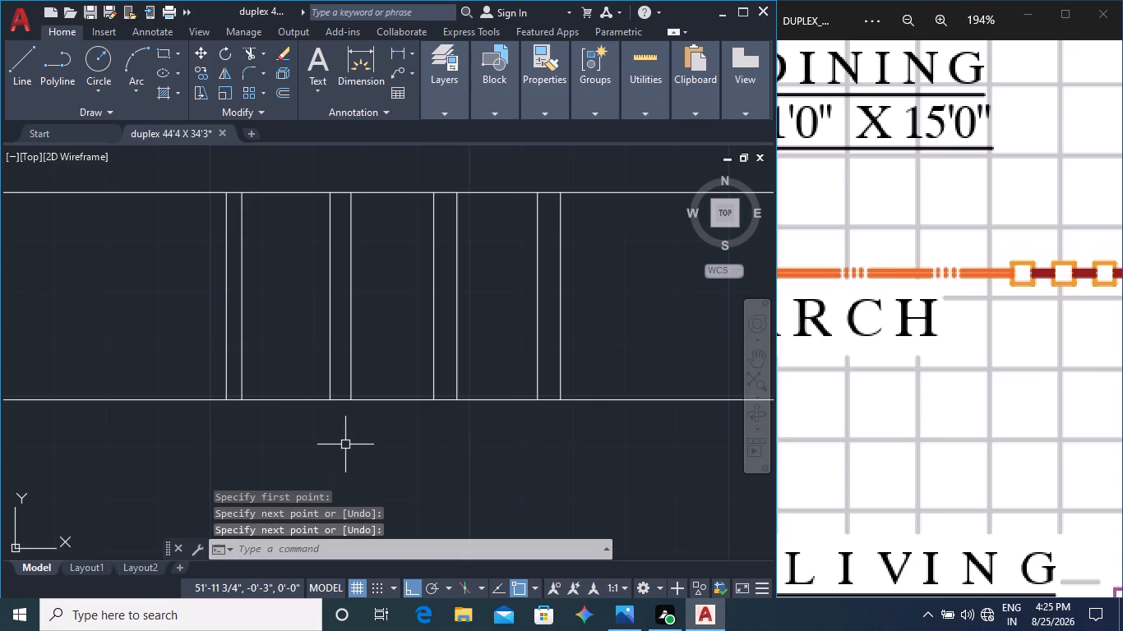
pyautogui.press('r')
pyautogui.press('Return')
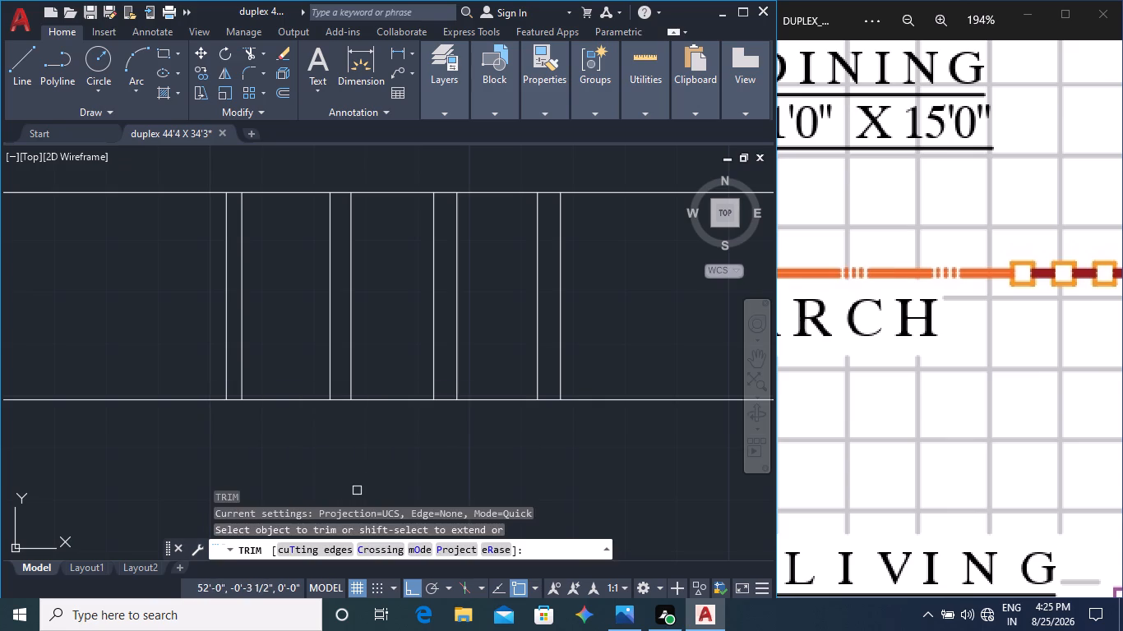
pyautogui.click(238, 426)
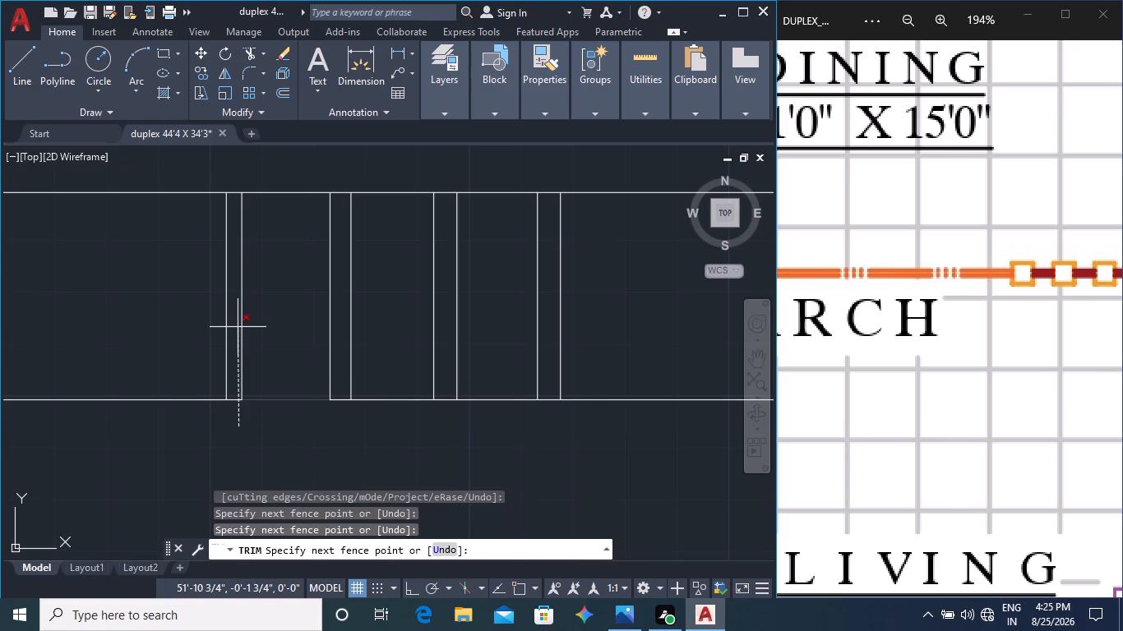
pyautogui.click(233, 186)
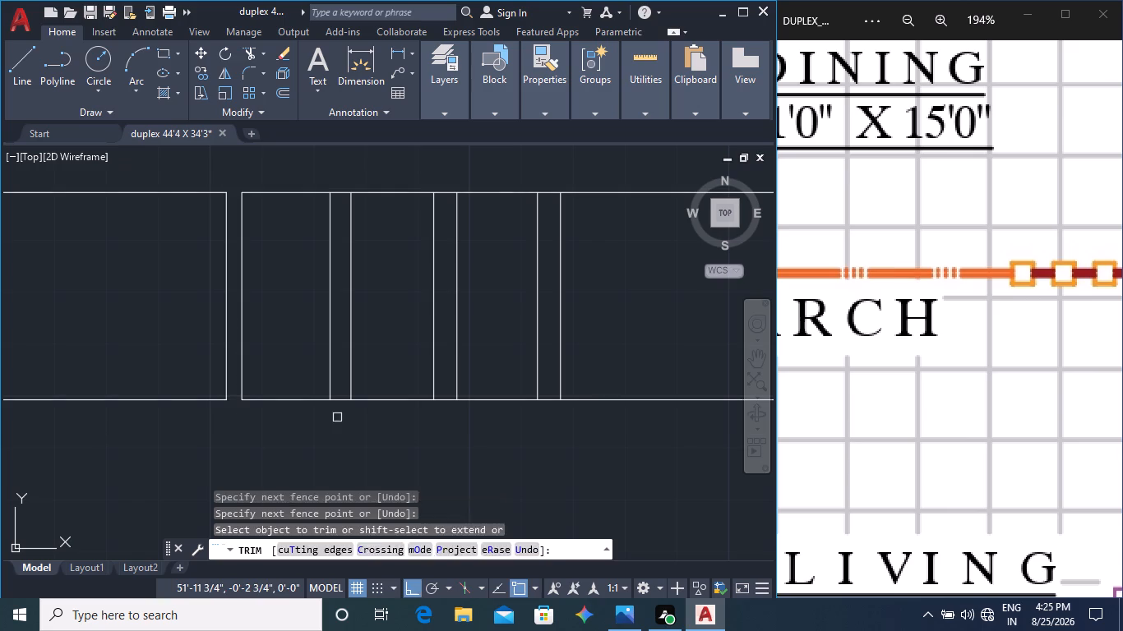
pyautogui.click(337, 417)
pyautogui.click(344, 181)
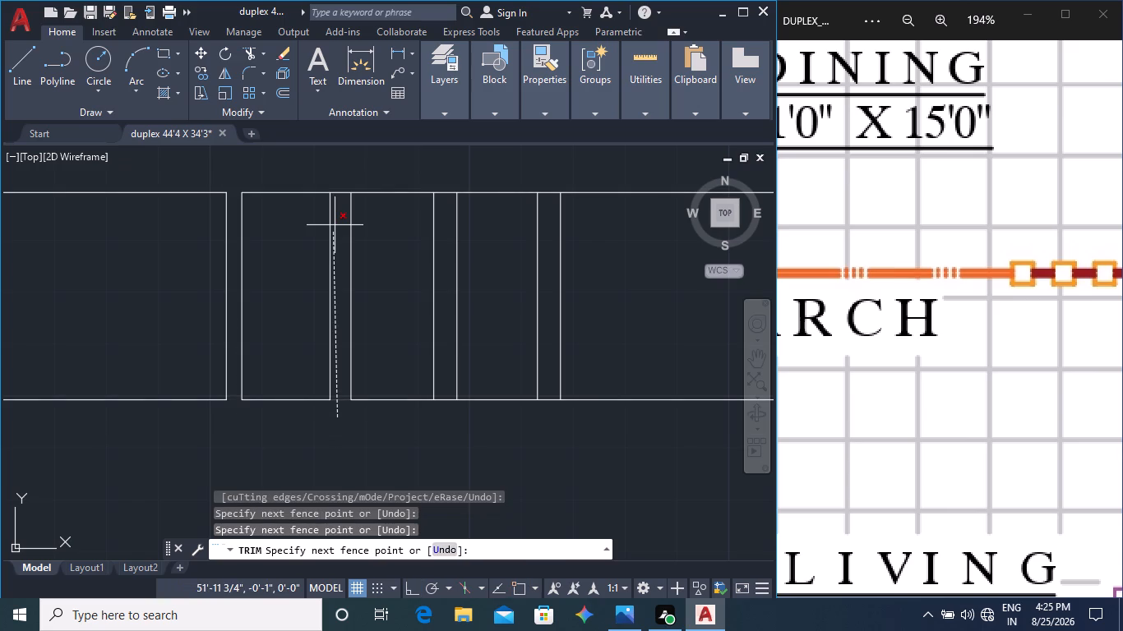
pyautogui.click(451, 427)
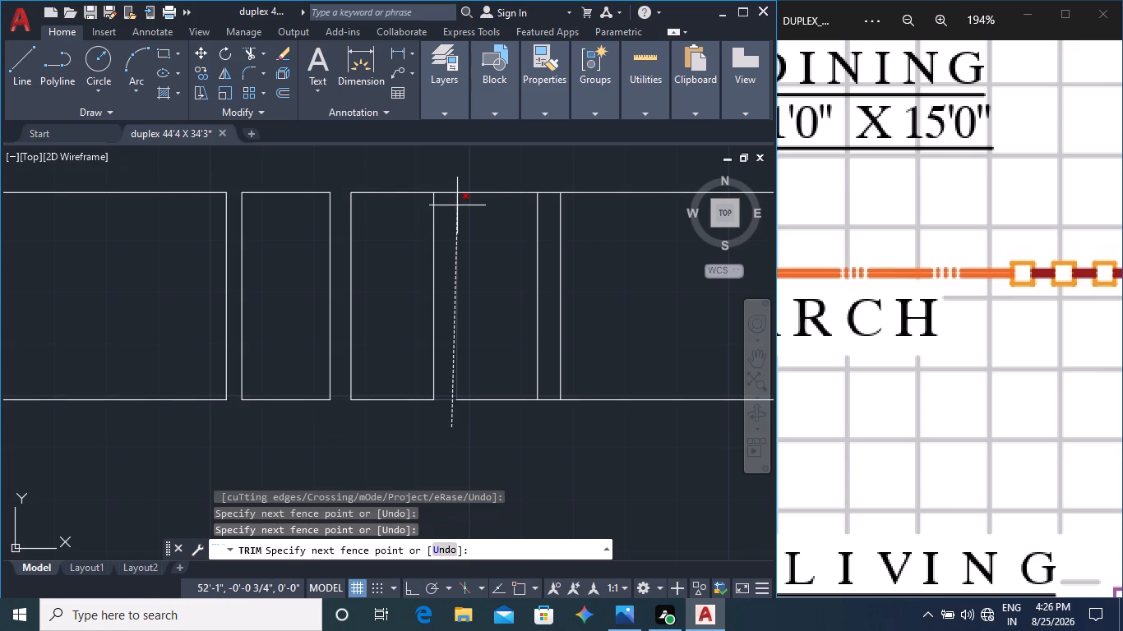
pyautogui.click(441, 184)
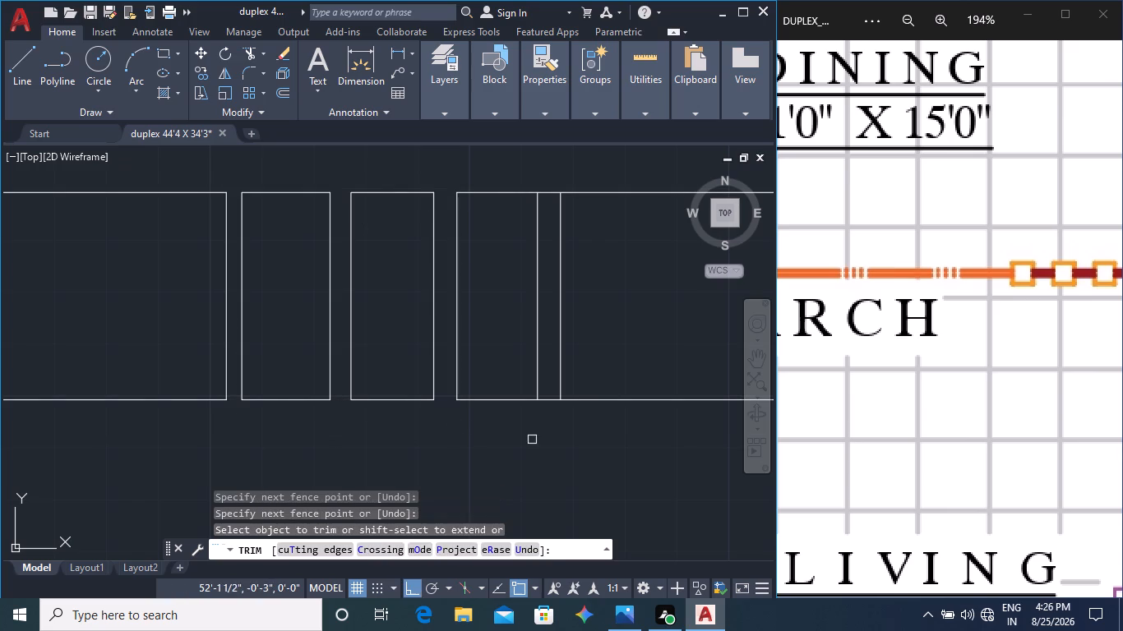
pyautogui.click(551, 417)
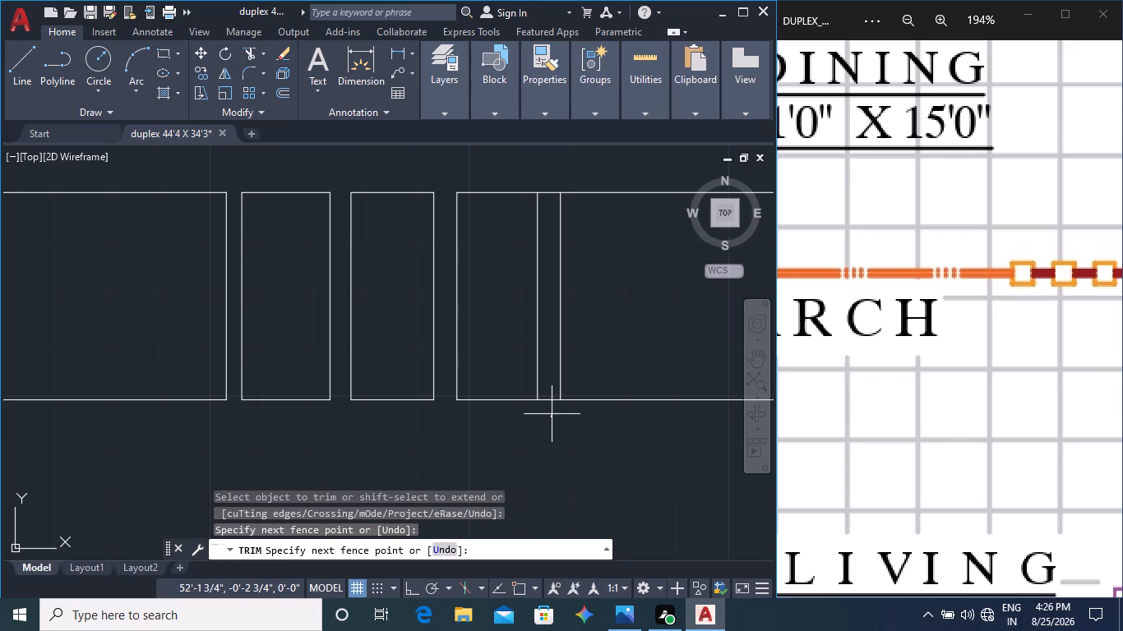
pyautogui.click(551, 173)
# Trim away the inner cross lines and long edges of the middle four-line group, leaving one open gap between its outer lines.
pyautogui.scroll(-1, 604, 470)
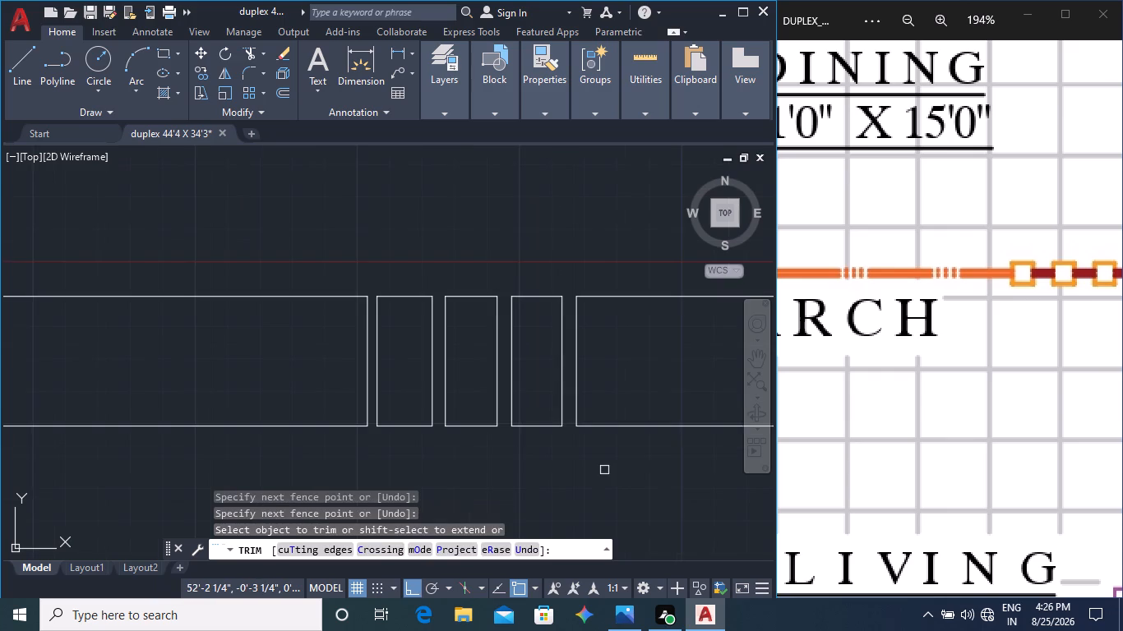
pyautogui.moveTo(614, 481); pyautogui.dragTo(356, 431, button='middle')
pyautogui.scroll(-2, 555, 472)
pyautogui.moveTo(598, 482); pyautogui.dragTo(417, 428, button='middle')
pyautogui.moveTo(542, 459); pyautogui.dragTo(532, 455, button='middle')
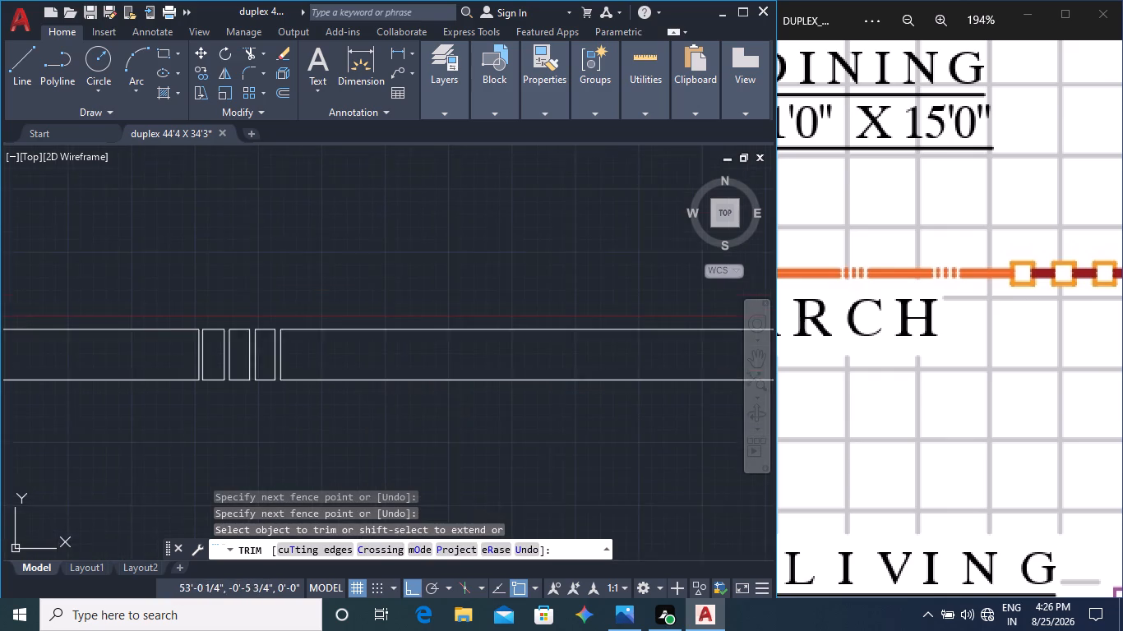
pyautogui.moveTo(532, 455); pyautogui.dragTo(391, 420, button='middle')
pyautogui.moveTo(569, 435); pyautogui.dragTo(439, 447, button='middle')
pyautogui.scroll(1, 598, 371)
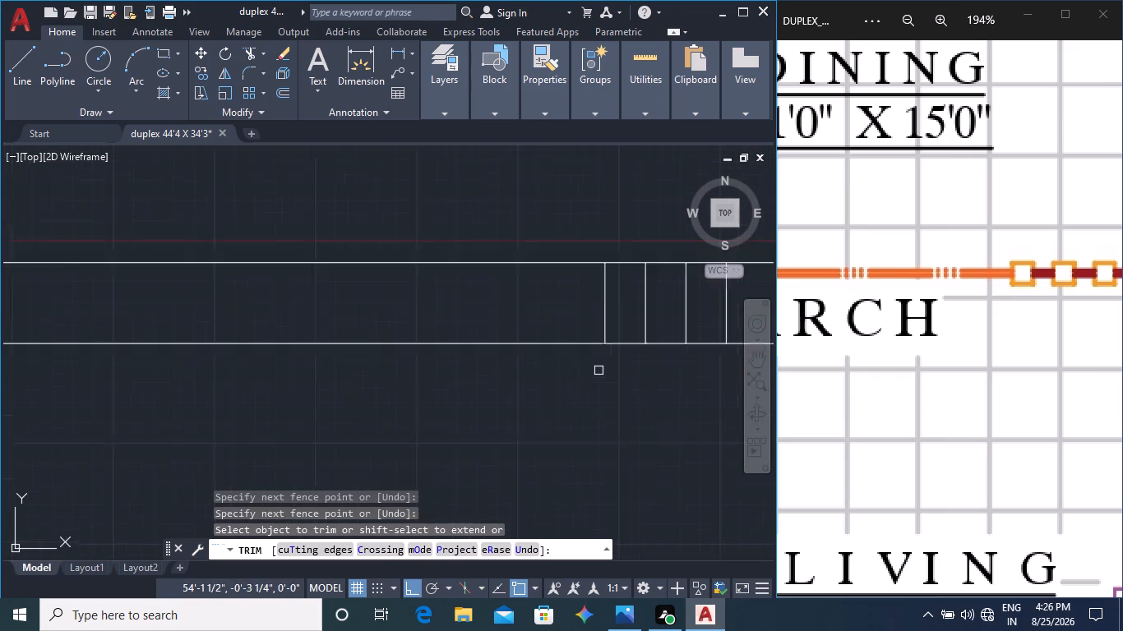
pyautogui.scroll(1, 598, 371)
pyautogui.moveTo(646, 379); pyautogui.dragTo(558, 475, button='middle')
pyautogui.click(560, 474)
pyautogui.click(543, 242)
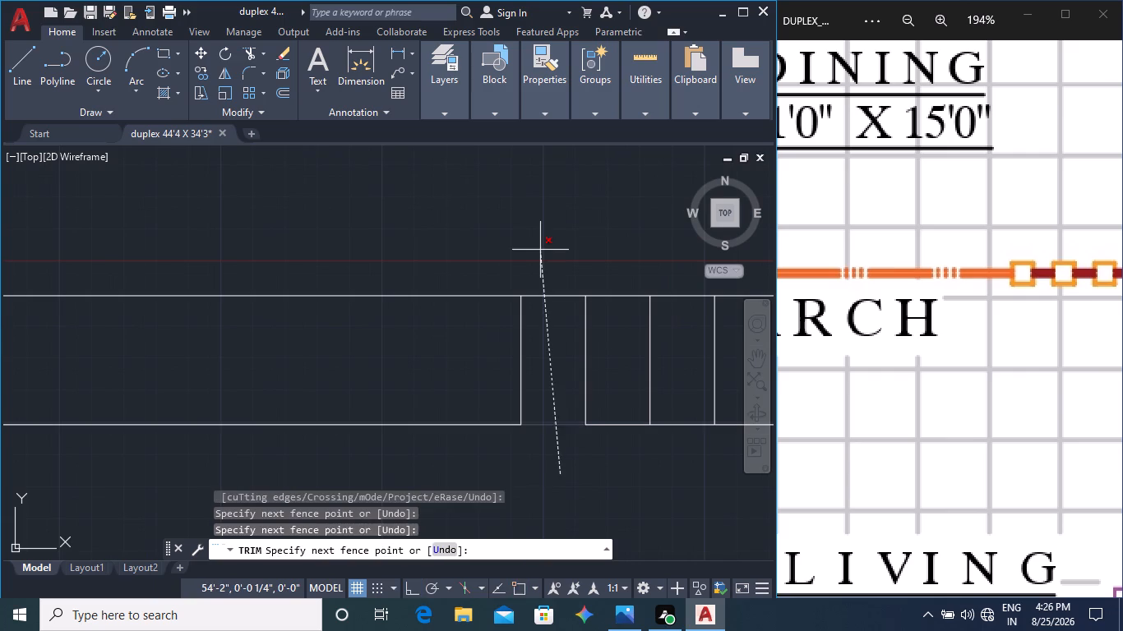
pyautogui.moveTo(585, 444); pyautogui.dragTo(545, 445, button='middle')
pyautogui.moveTo(659, 469); pyautogui.dragTo(659, 458)
pyautogui.click(643, 228)
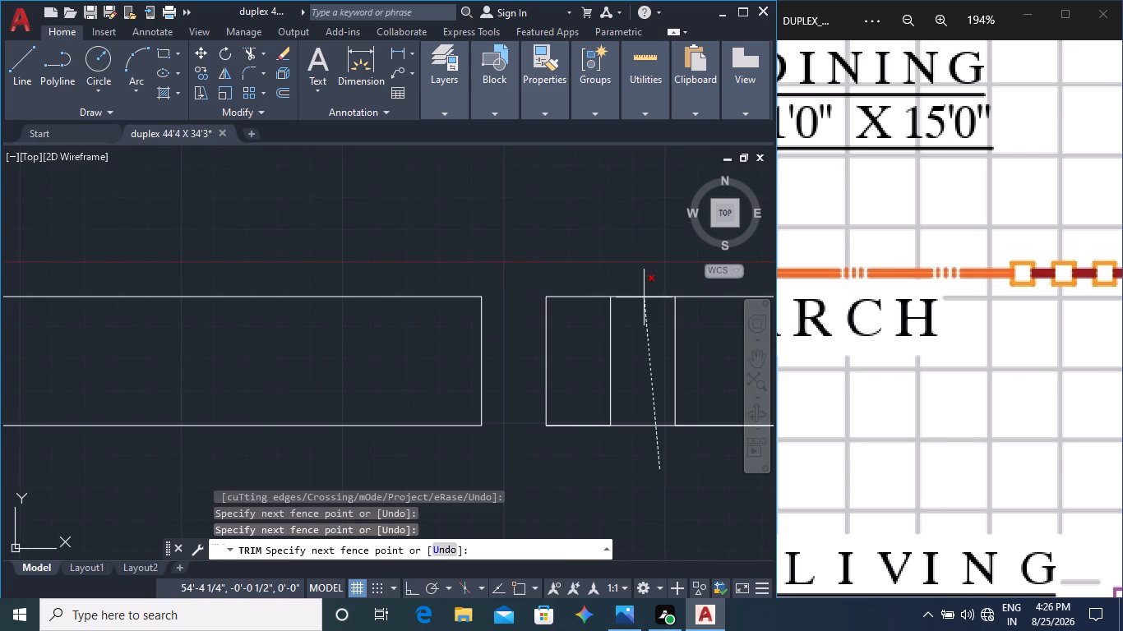
pyautogui.click(629, 472)
pyautogui.click(556, 237)
pyautogui.click(576, 483)
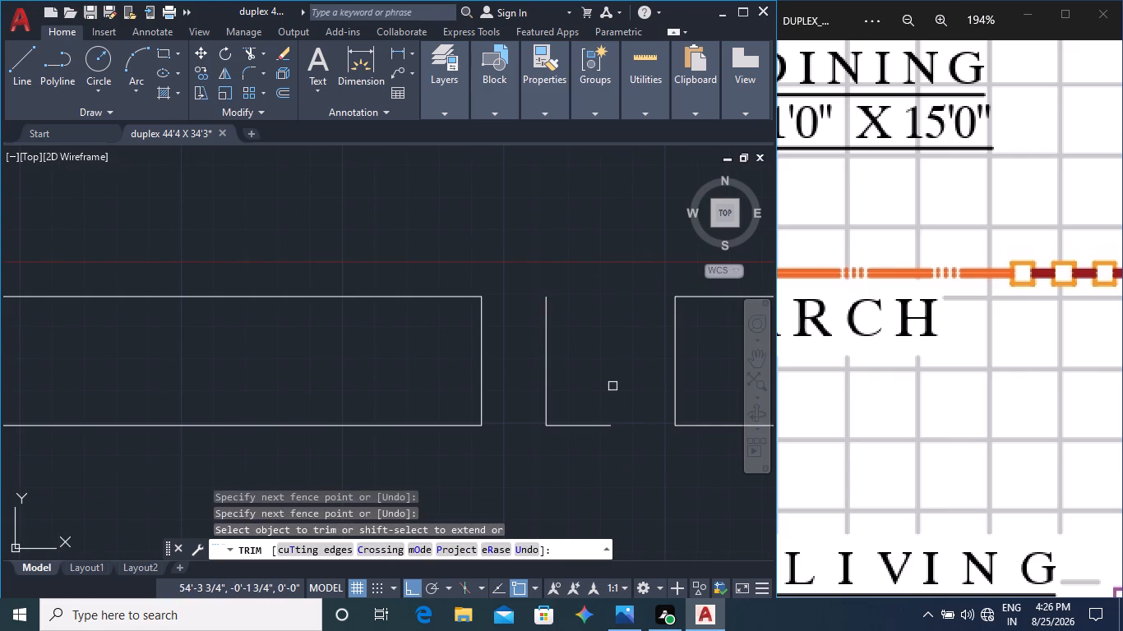
pyautogui.click(519, 325)
# Trim away the inner cross lines and long edges of the rightmost four-line group, leaving one open gap between its outer lines.
pyautogui.scroll(-2, 602, 472)
pyautogui.moveTo(645, 487); pyautogui.dragTo(355, 431, button='middle')
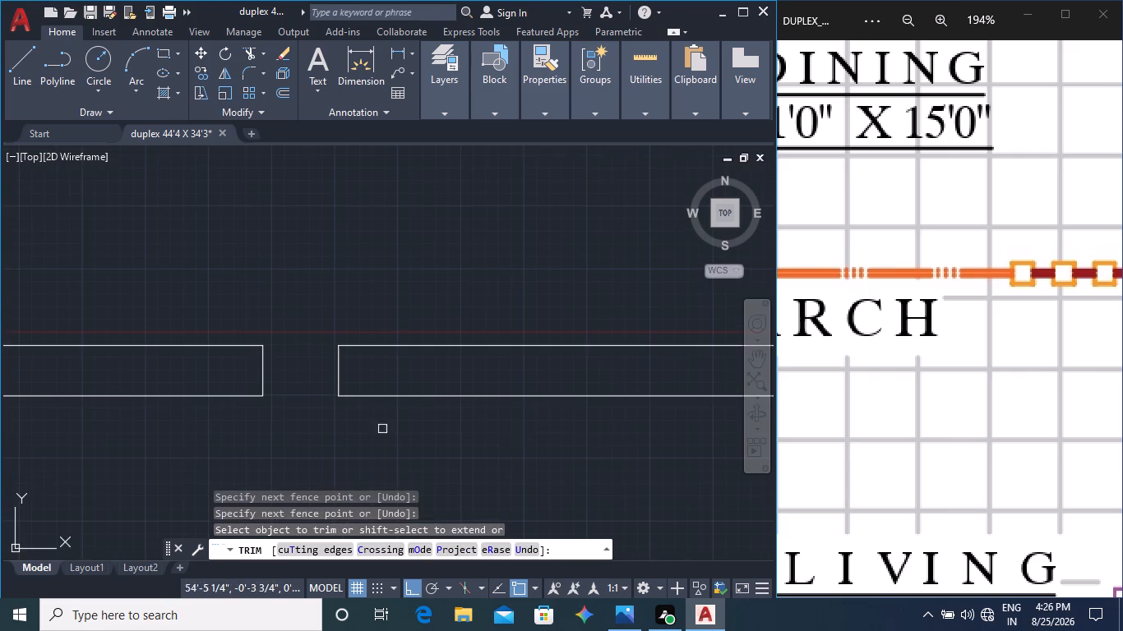
pyautogui.moveTo(603, 455); pyautogui.dragTo(187, 419, button='middle')
pyautogui.moveTo(510, 444); pyautogui.dragTo(418, 453, button='middle')
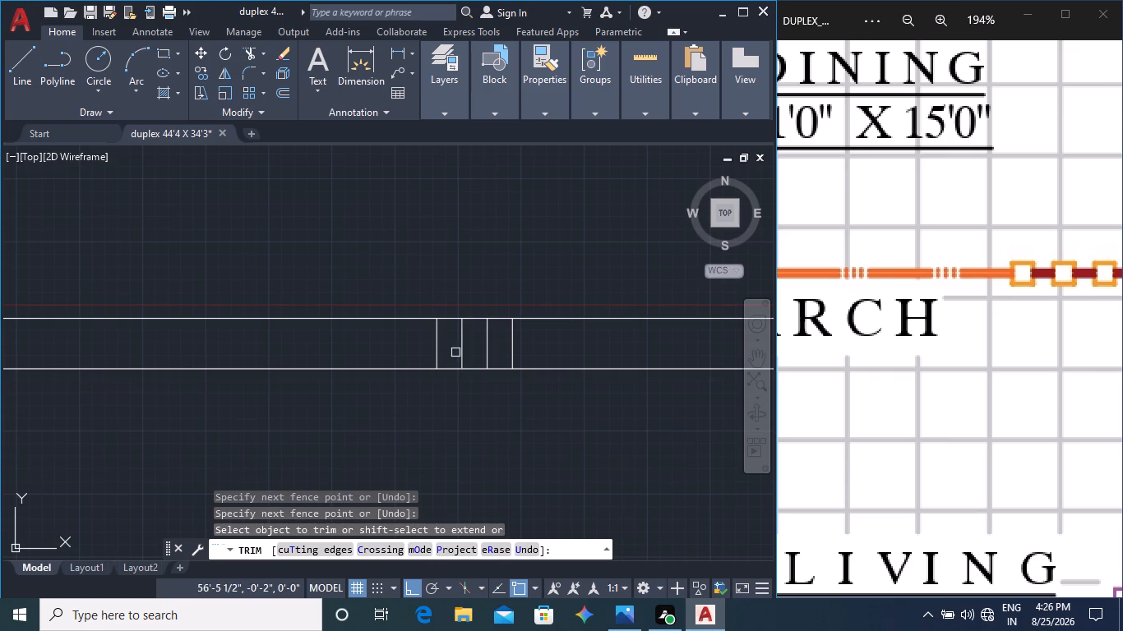
pyautogui.click(453, 352)
pyautogui.click(503, 348)
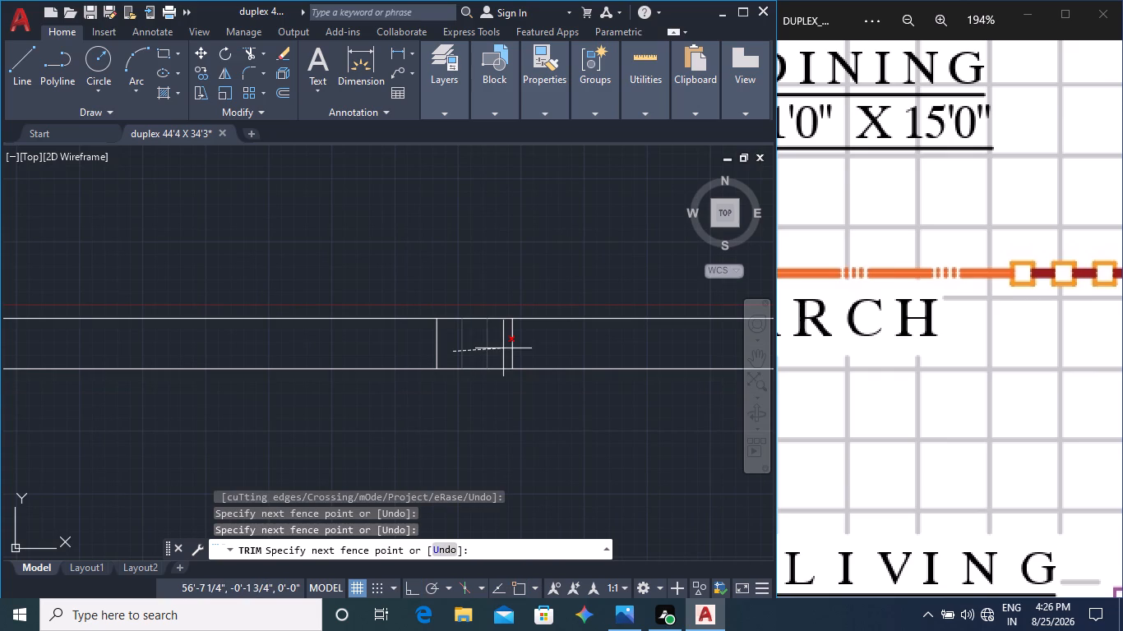
pyautogui.click(478, 425)
pyautogui.click(487, 223)
pyautogui.moveTo(548, 455); pyautogui.dragTo(30, 383, button='middle')
pyautogui.scroll(-2, 87, 384)
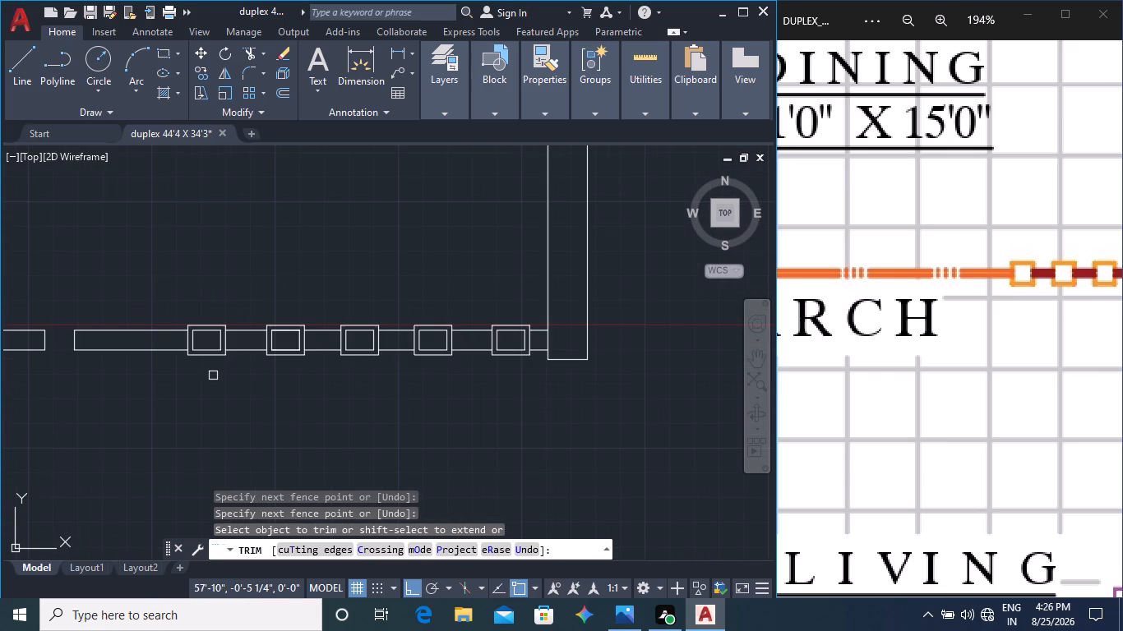
pyautogui.moveTo(205, 380); pyautogui.dragTo(688, 402, button='middle')
pyautogui.moveTo(305, 406); pyautogui.dragTo(732, 400, button='middle')
pyautogui.scroll(3, 451, 386)
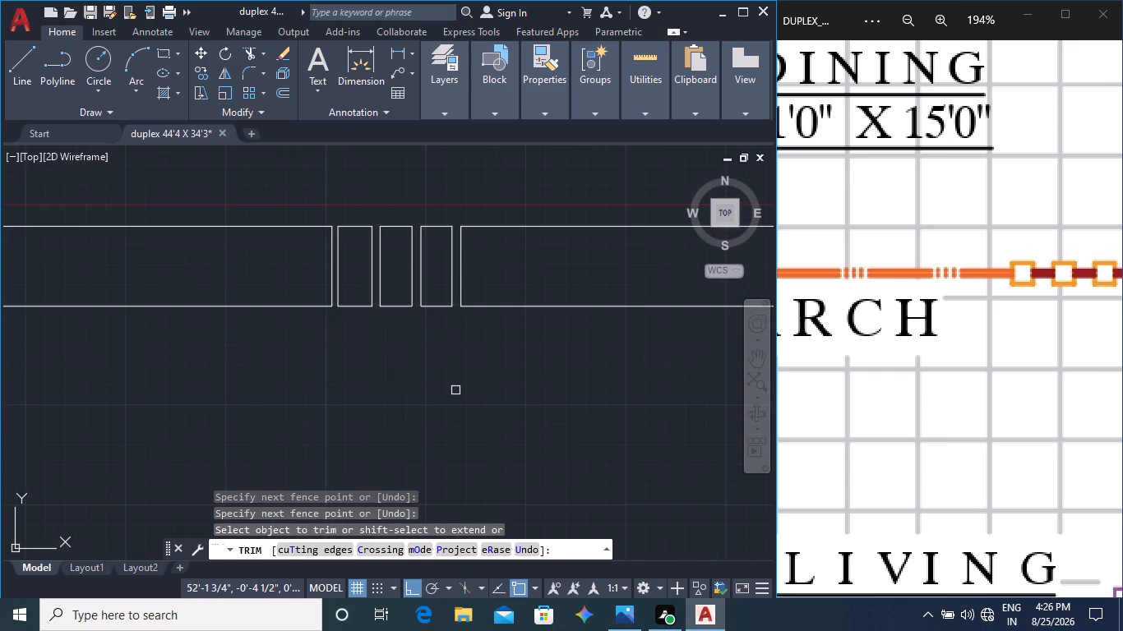
pyautogui.moveTo(420, 339); pyautogui.dragTo(469, 502, button='middle')
pyautogui.press('Escape')
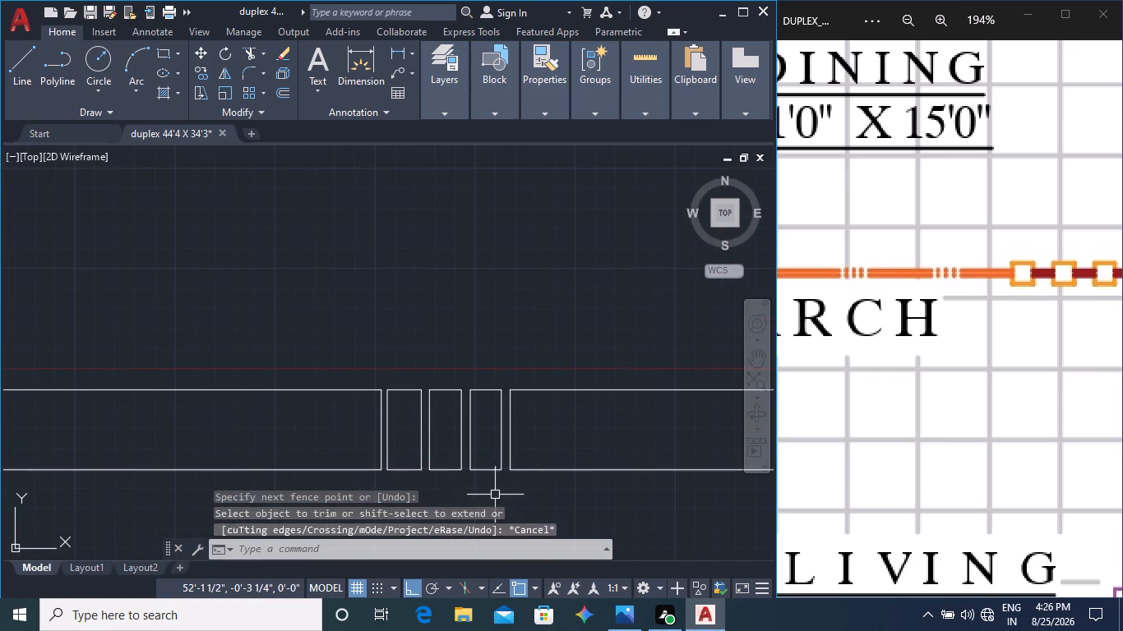
pyautogui.press('Escape')
# Join the edges of the three small rectangles in the leftmost group into closed polylines.
pyautogui.moveTo(505, 480); pyautogui.dragTo(511, 469)
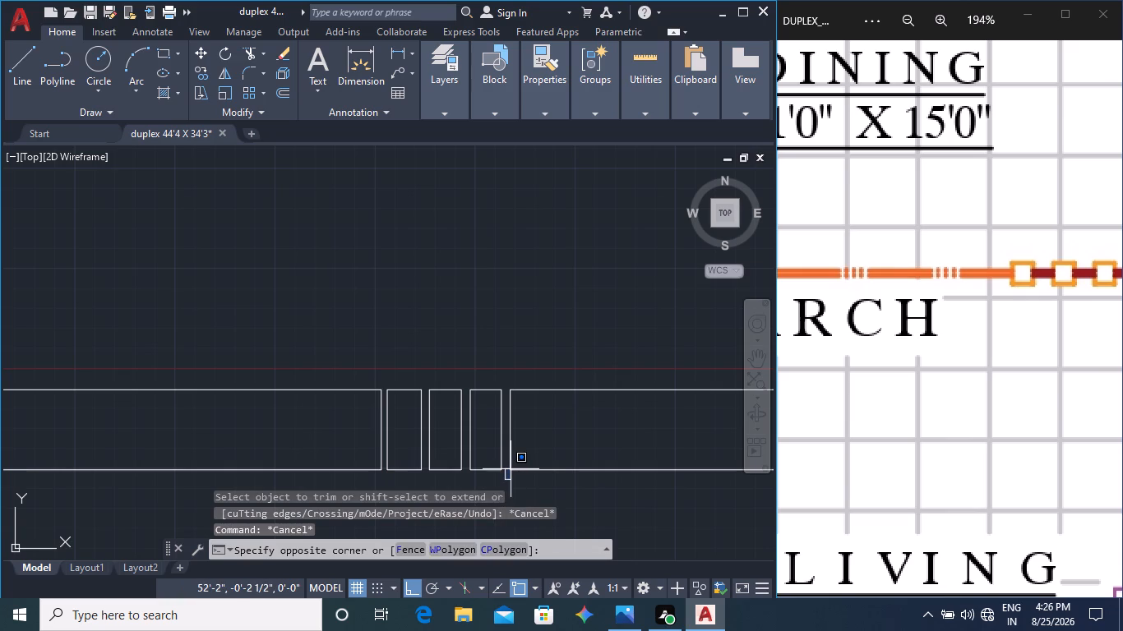
pyautogui.click(384, 367)
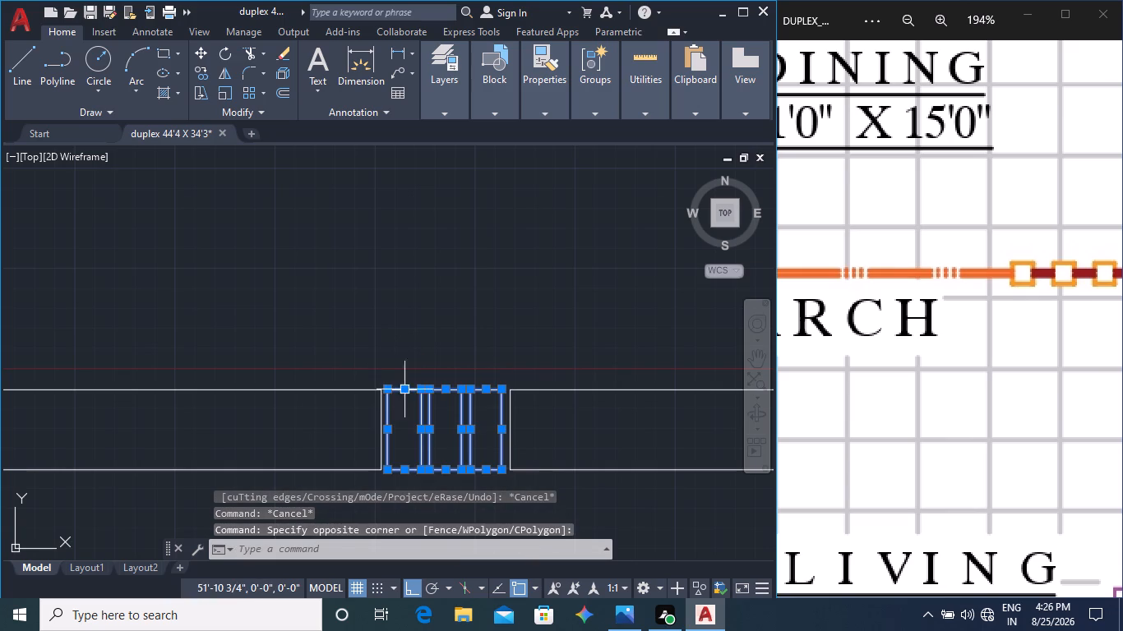
pyautogui.write('joi')
pyautogui.press('Return')
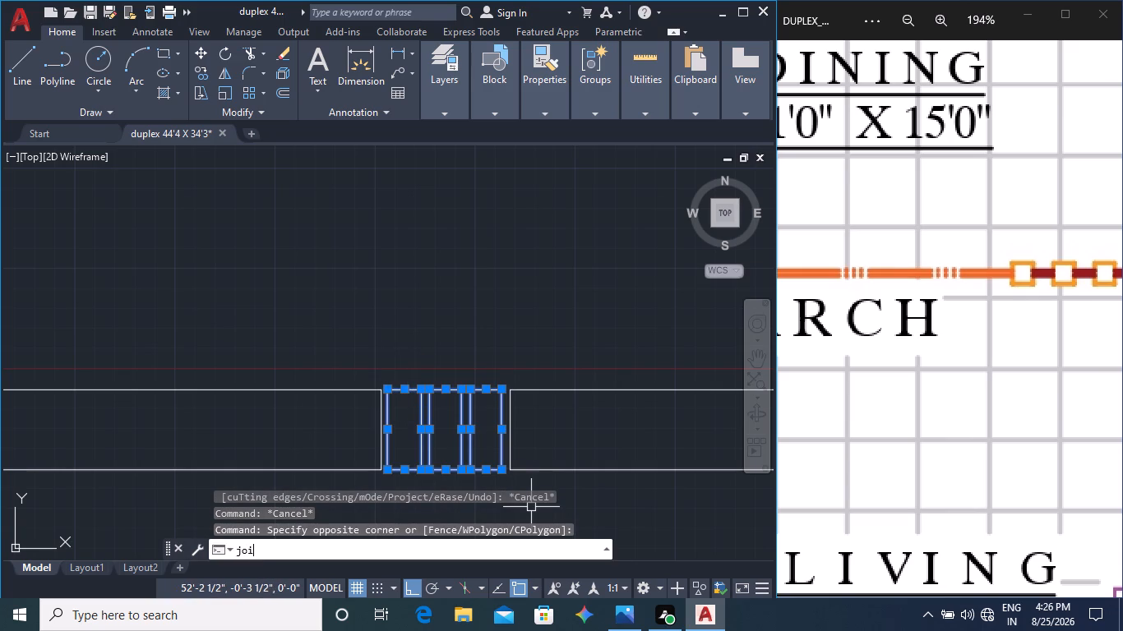
# Copy the three small rectangles about 2'-3" to the right along the strip, into the middle open gap.
pyautogui.click(418, 452)
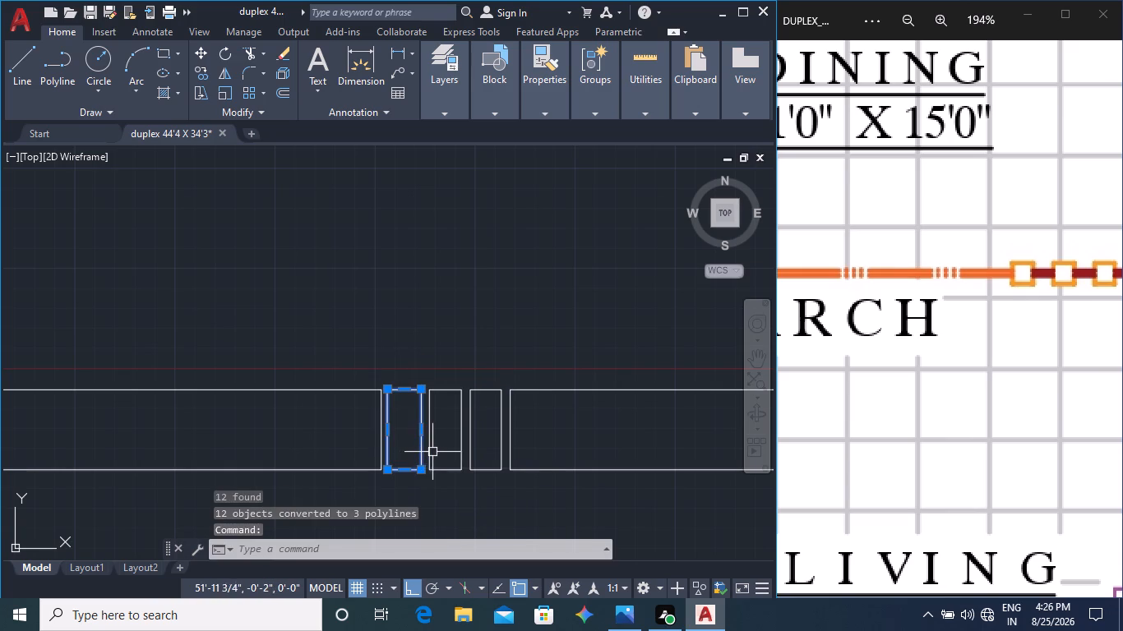
pyautogui.click(432, 452)
pyautogui.click(471, 467)
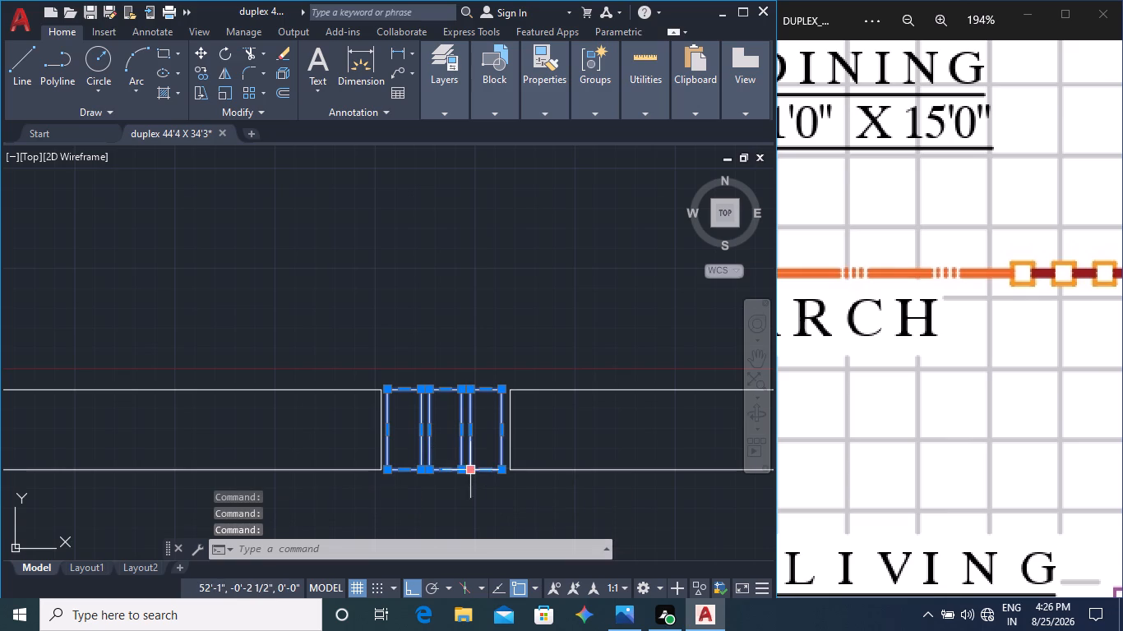
pyautogui.click(199, 76)
pyautogui.click(389, 389)
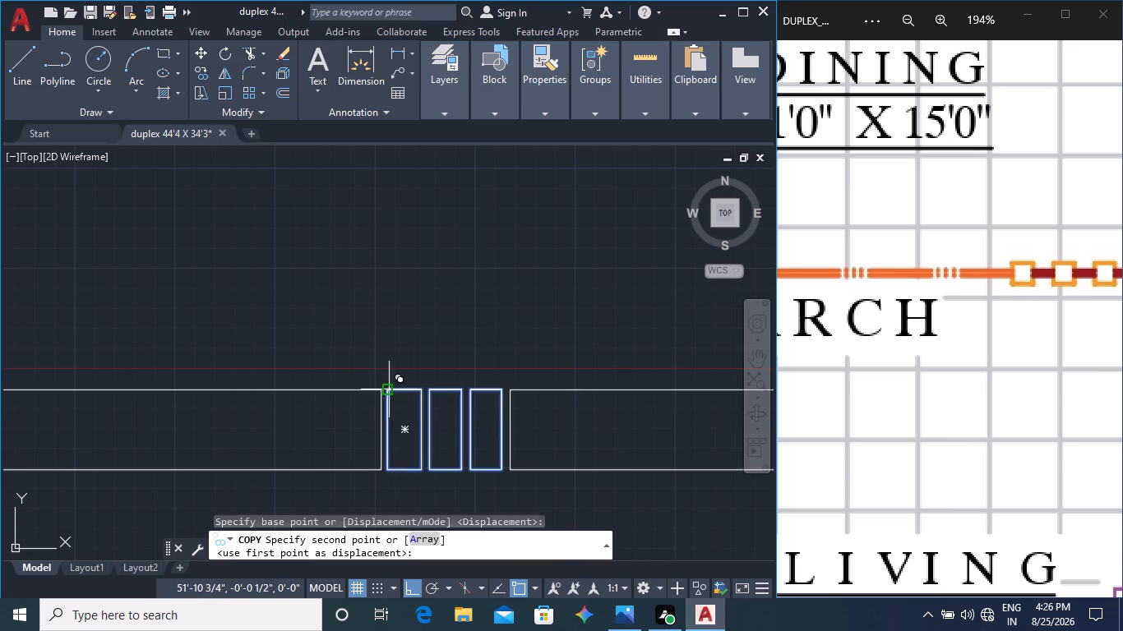
pyautogui.moveTo(527, 385); pyautogui.dragTo(241, 379, button='middle')
pyautogui.moveTo(511, 384); pyautogui.dragTo(90, 392, button='middle')
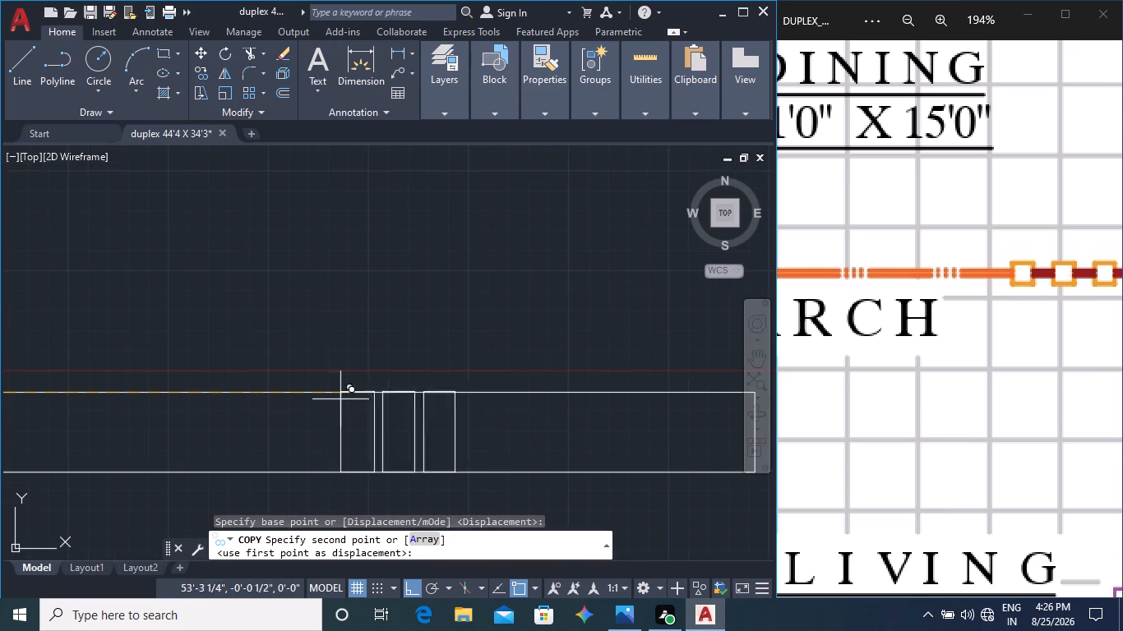
pyautogui.moveTo(461, 399); pyautogui.dragTo(42, 395, button='middle')
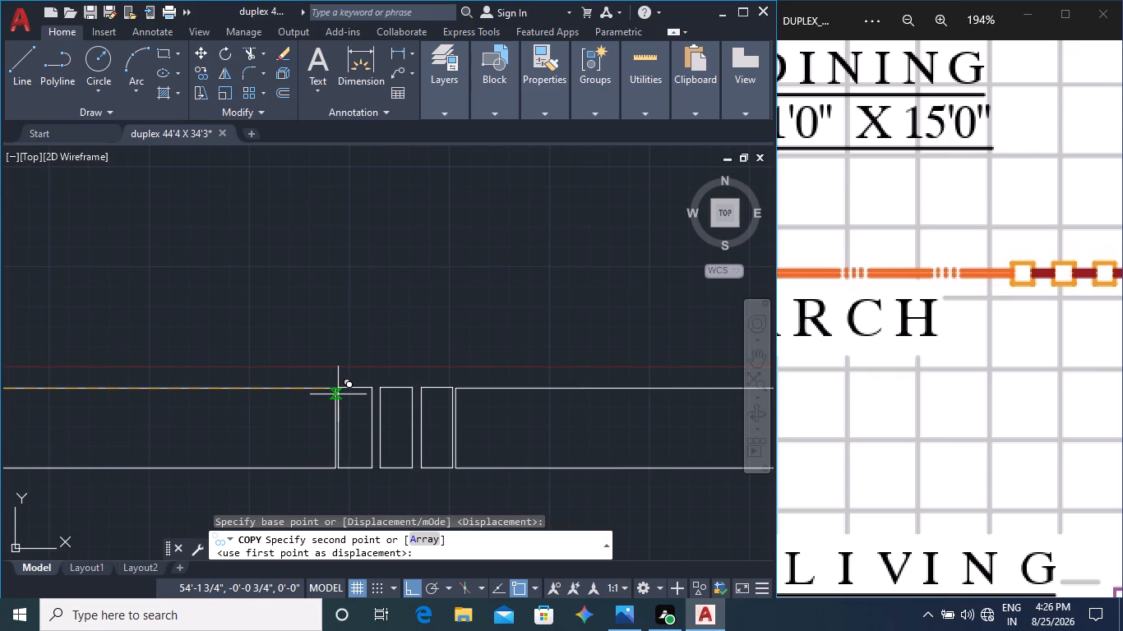
pyautogui.click(338, 394)
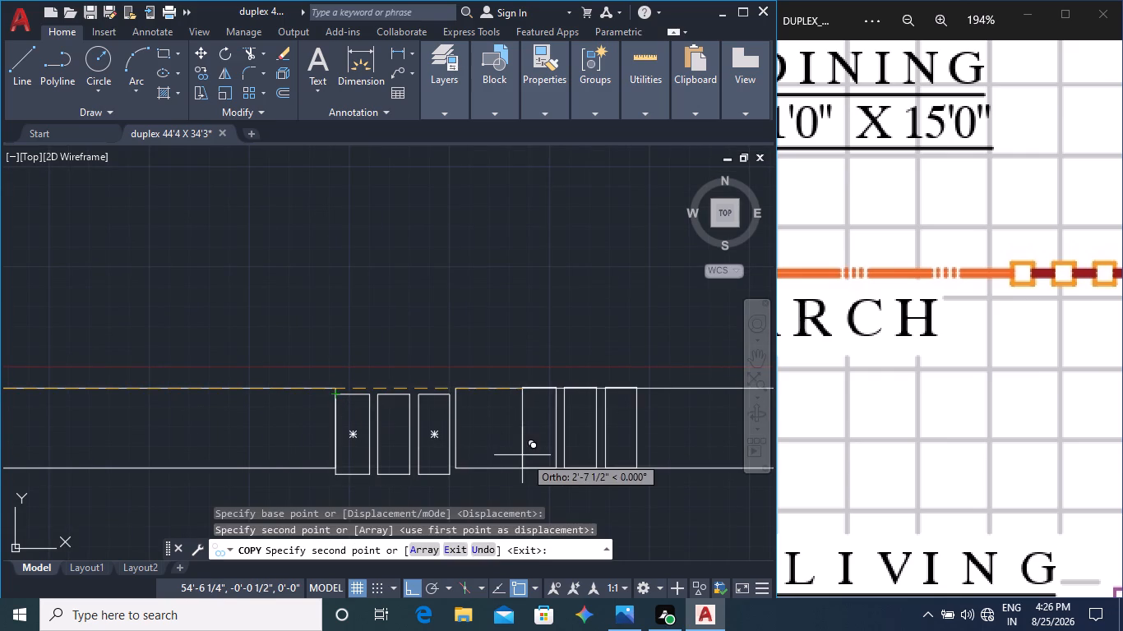
pyautogui.hotkey('ctrl', 'z')
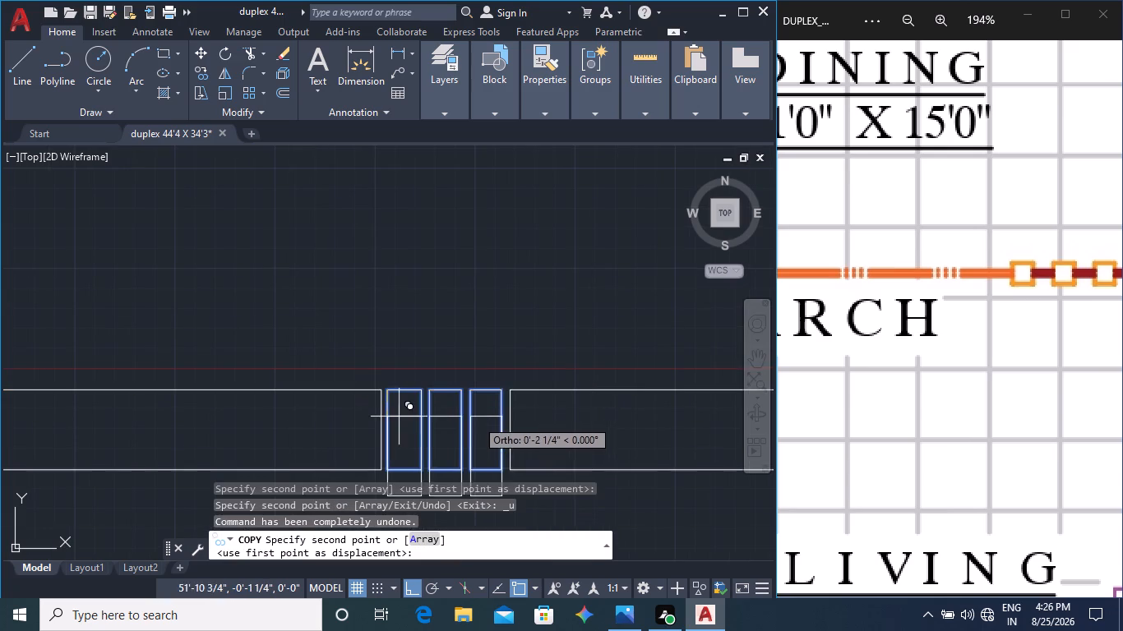
pyautogui.moveTo(552, 398); pyautogui.dragTo(0, 366, button='middle')
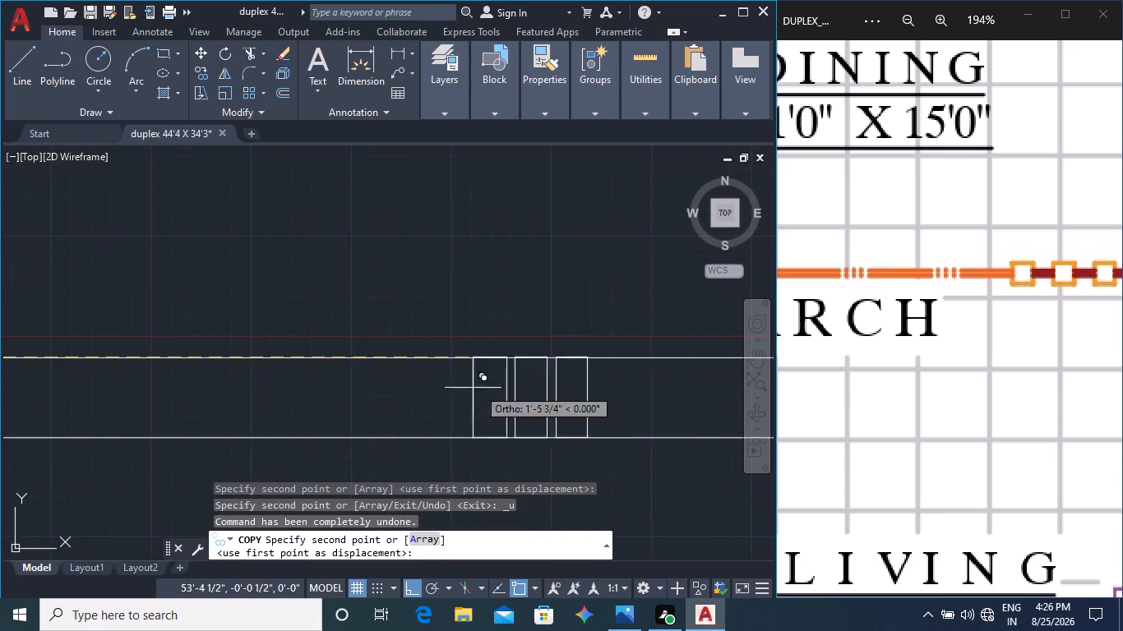
pyautogui.moveTo(552, 413); pyautogui.dragTo(0, 403, button='middle')
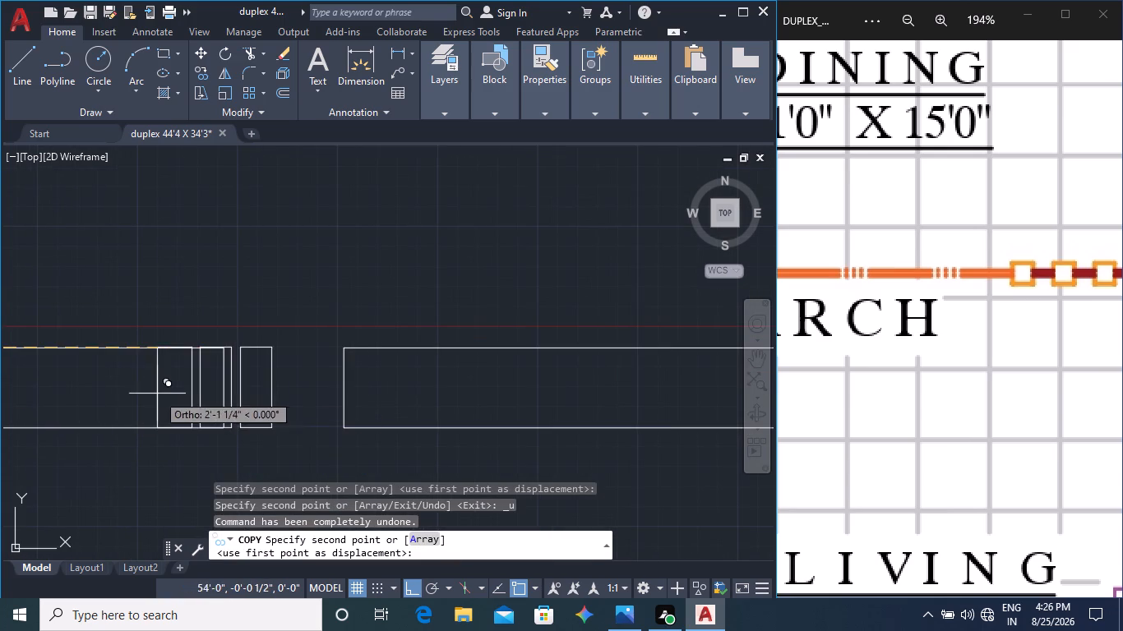
pyautogui.scroll(3, 225, 382)
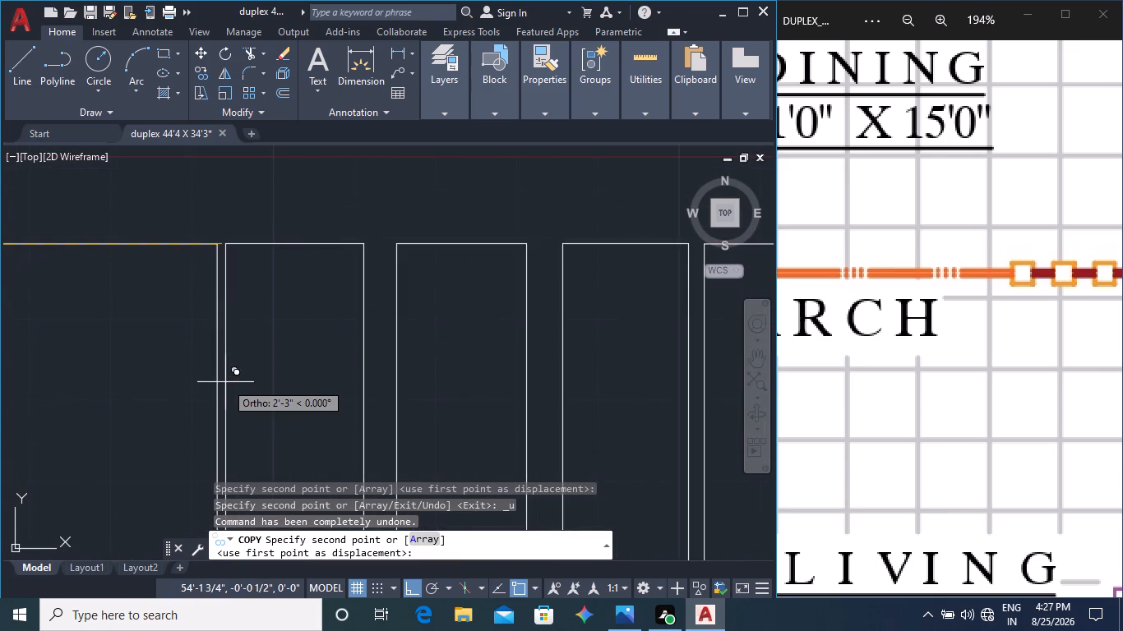
pyautogui.scroll(-1, 227, 382)
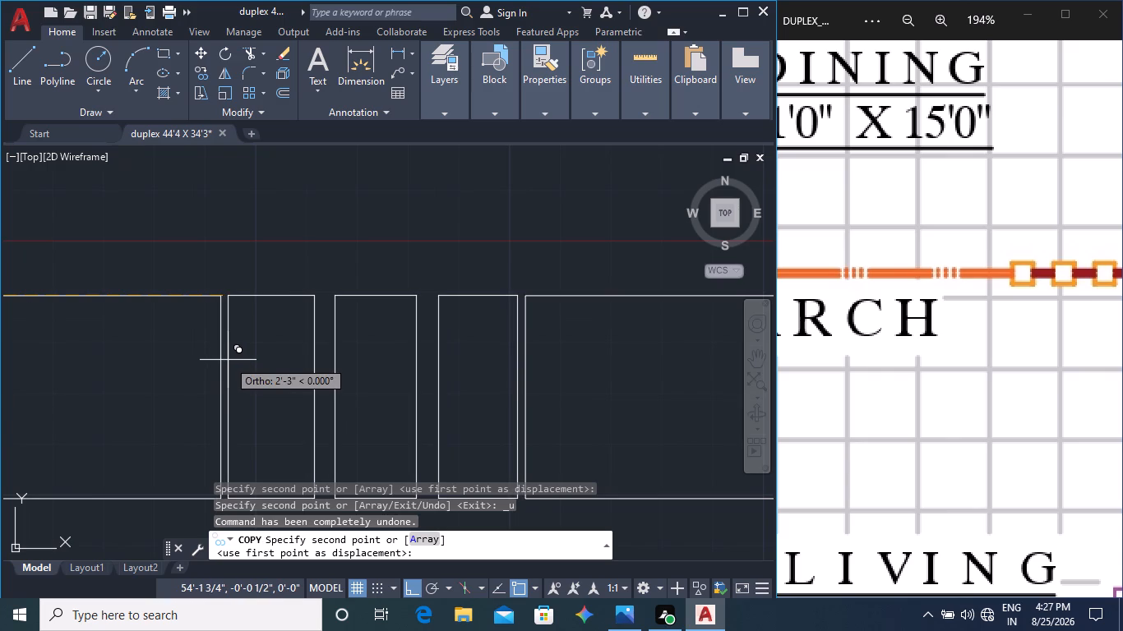
pyautogui.click(228, 295)
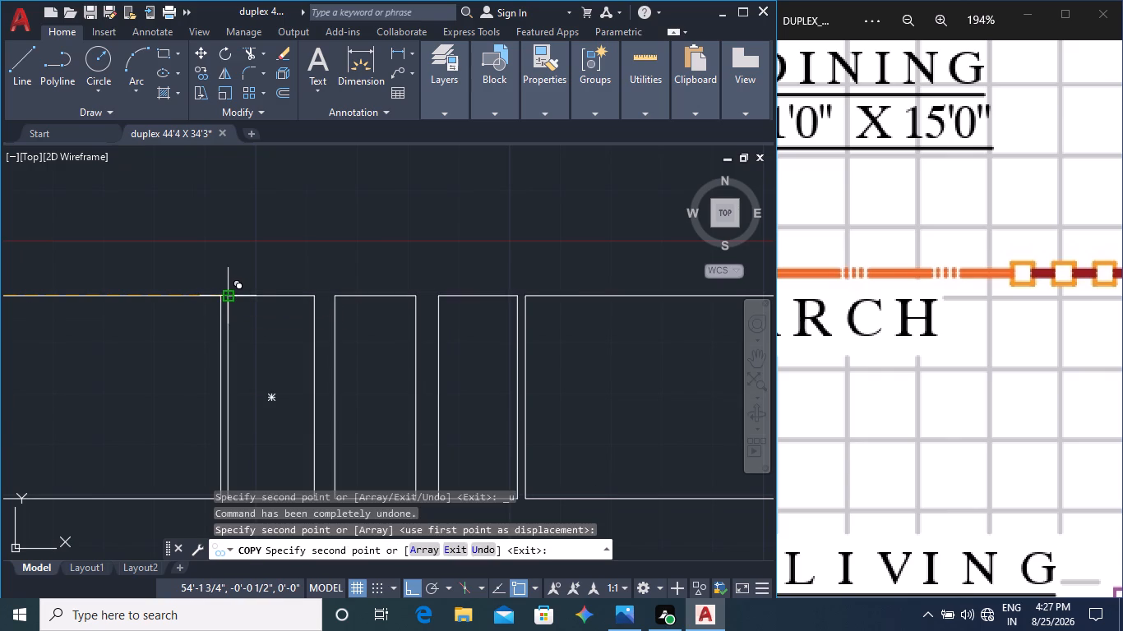
# Copy the three small rectangles about 4'-6" to the right along the strip, into the rightmost open gap, and finish the copying.
pyautogui.moveTo(419, 289); pyautogui.dragTo(0, 351, button='middle')
pyautogui.moveTo(412, 341); pyautogui.dragTo(422, 342, button='middle')
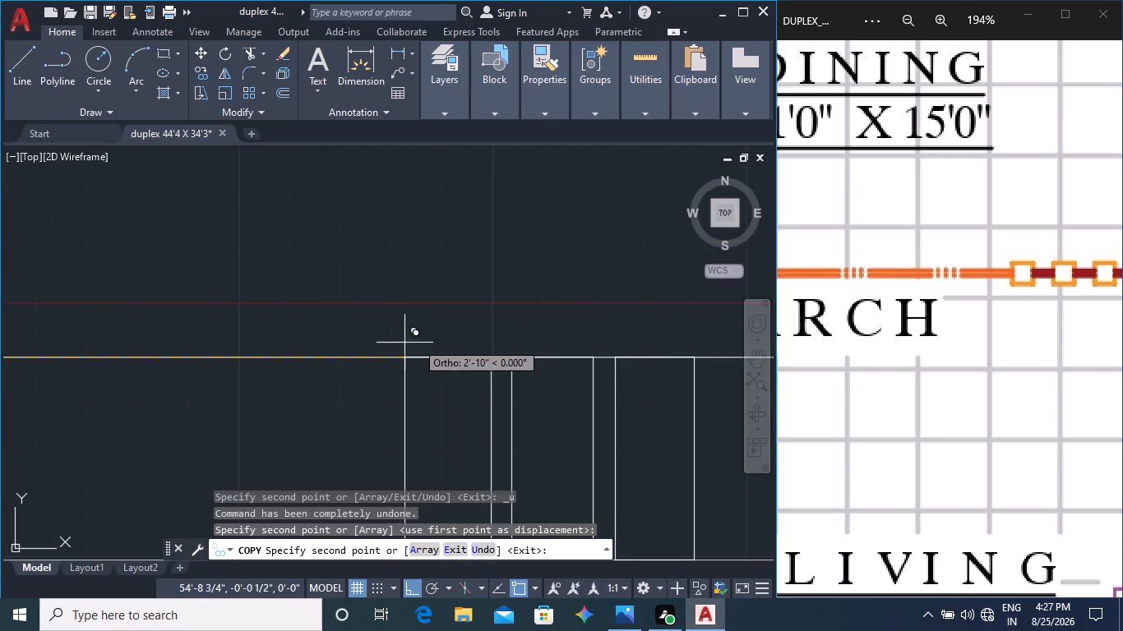
pyautogui.moveTo(422, 342); pyautogui.dragTo(0, 353, button='middle')
pyautogui.scroll(-3, 155, 348)
pyautogui.moveTo(571, 342); pyautogui.dragTo(230, 361, button='middle')
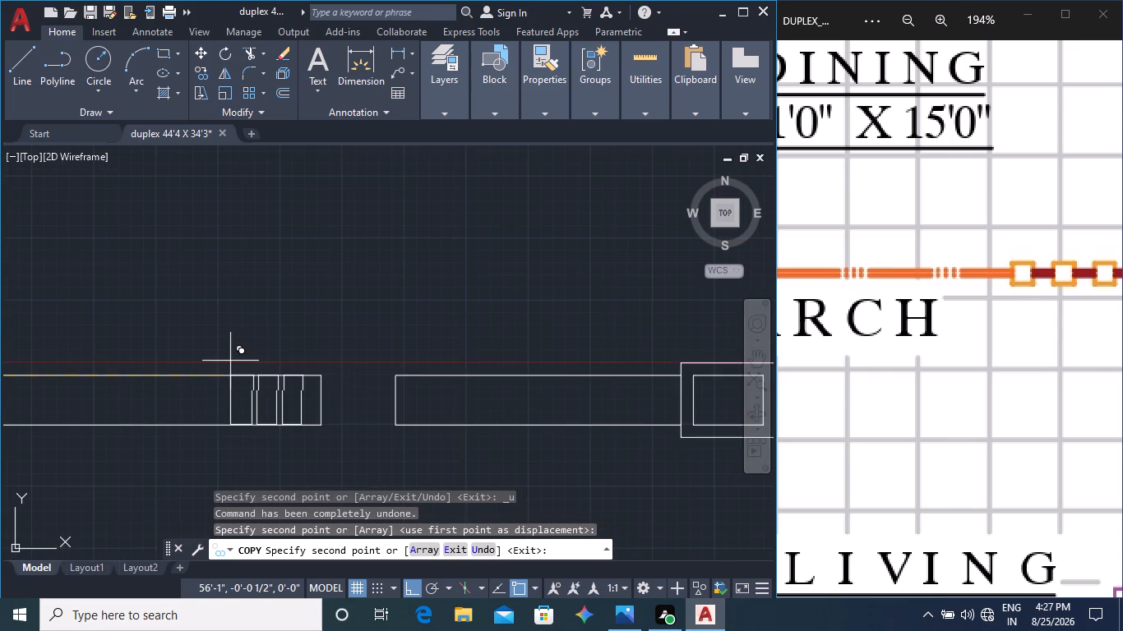
pyautogui.scroll(2, 344, 376)
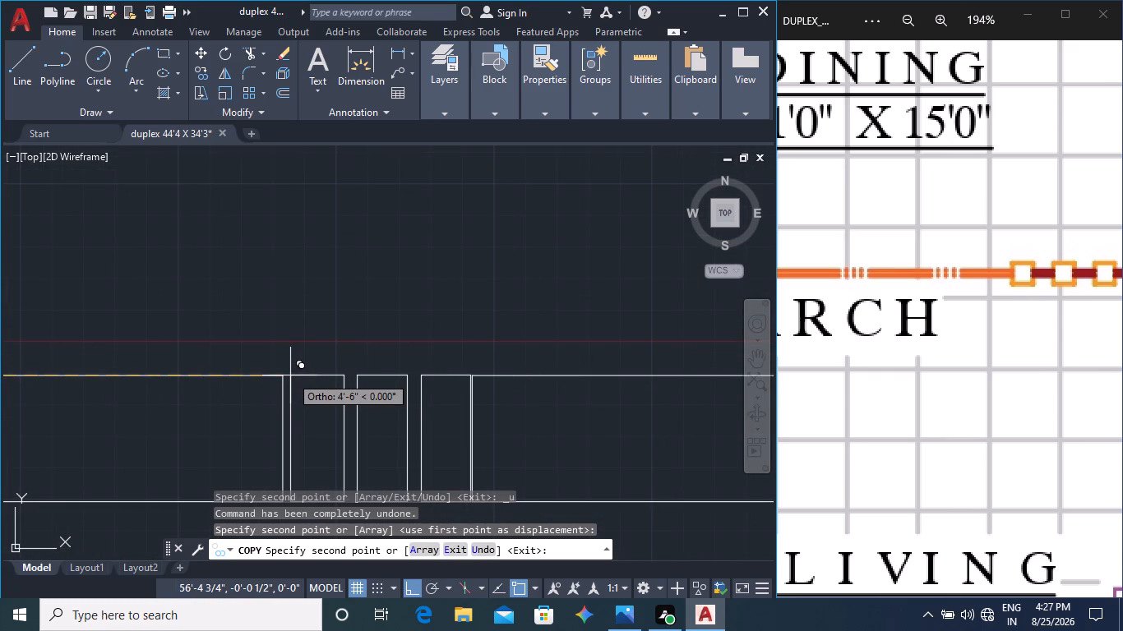
pyautogui.click(287, 375)
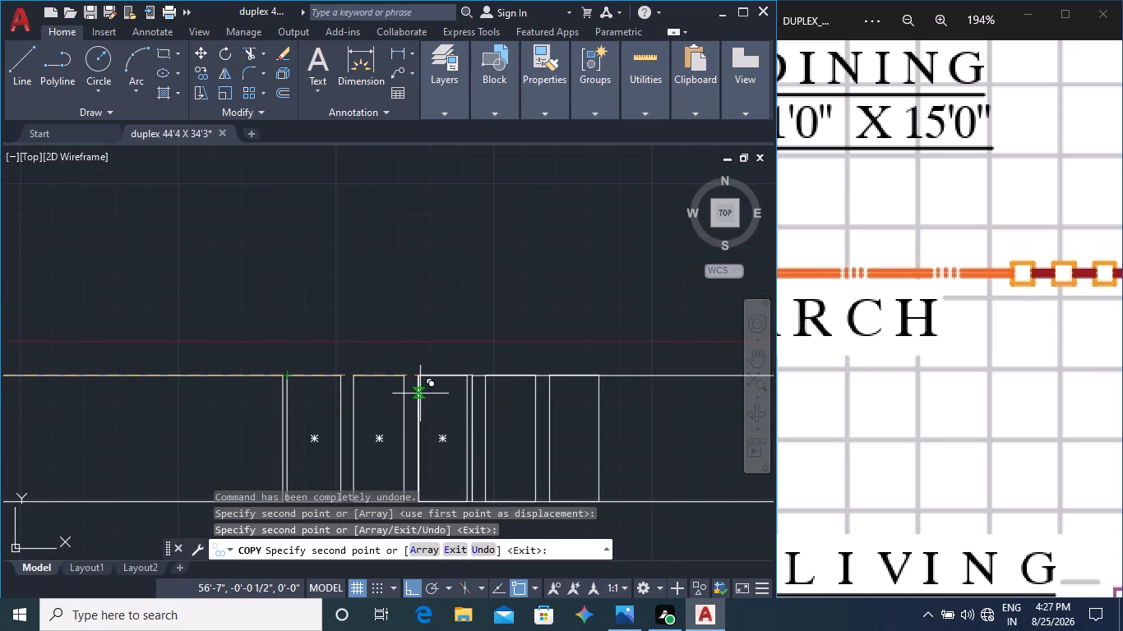
pyautogui.moveTo(473, 395); pyautogui.dragTo(196, 334, button='middle')
pyautogui.scroll(-2, 343, 357)
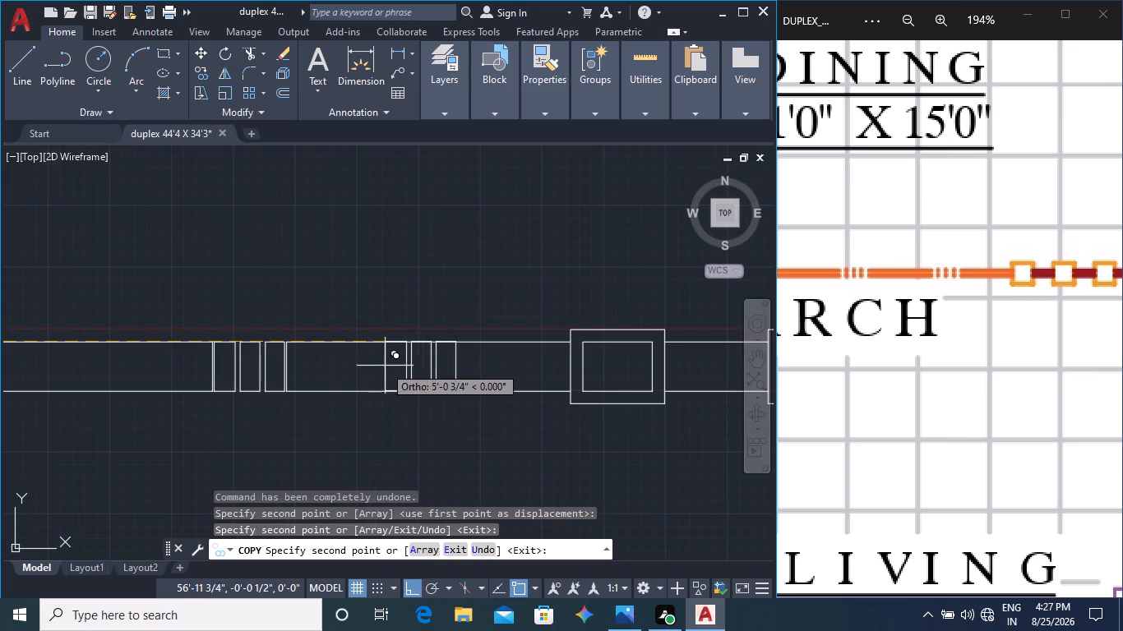
pyautogui.press('Escape')
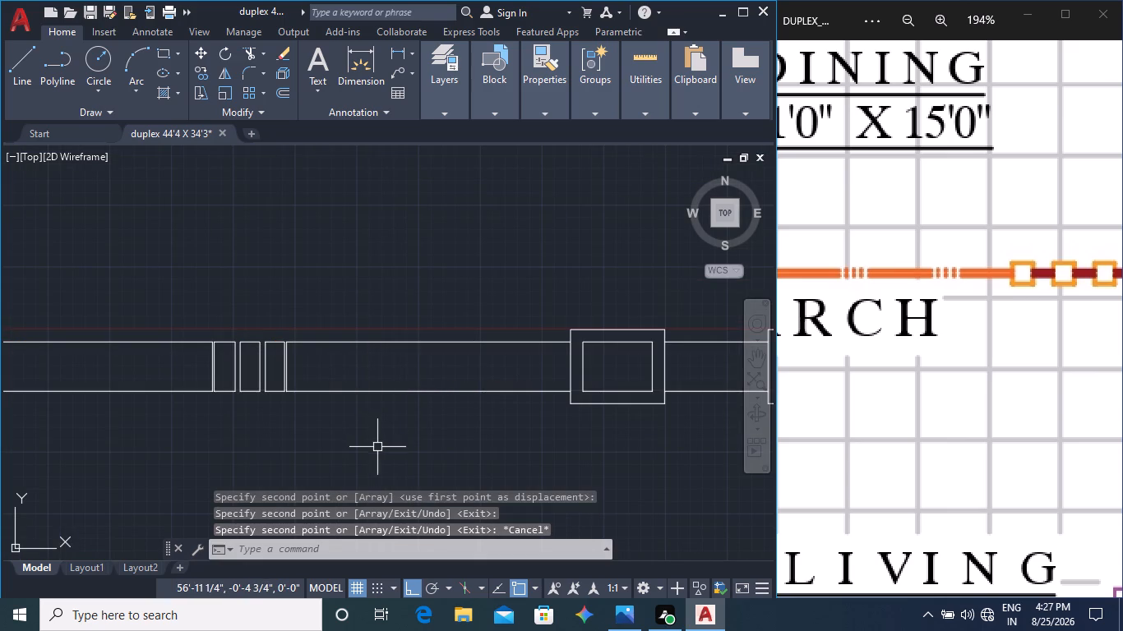
# Compare the detailed partition strip and the surrounding hall area with the reference plan.
pyautogui.moveTo(381, 431); pyautogui.dragTo(447, 333, button='middle')
pyautogui.scroll(-2, 335, 316)
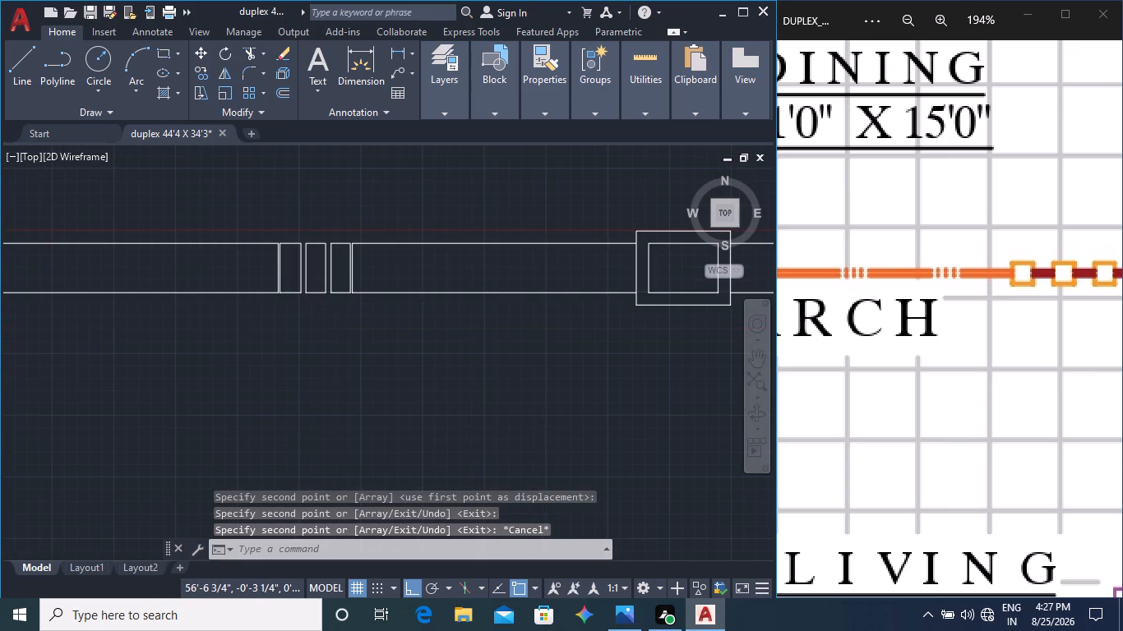
pyautogui.scroll(-2, 332, 371)
pyautogui.moveTo(321, 375); pyautogui.dragTo(470, 324, button='middle')
pyautogui.scroll(-2, 298, 337)
pyautogui.scroll(3, 265, 325)
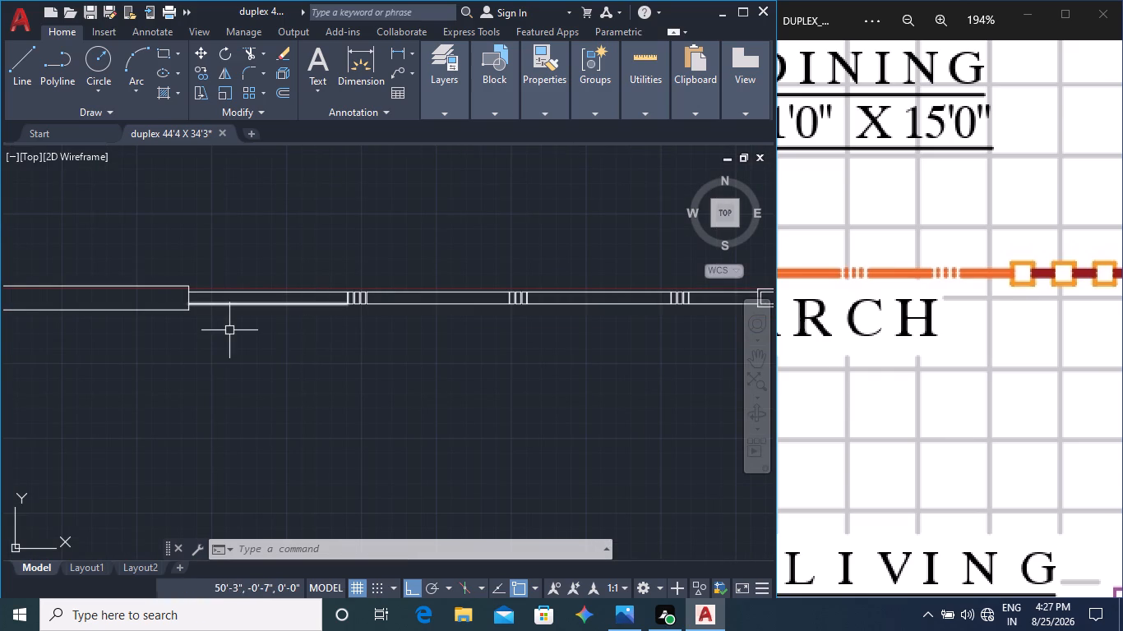
pyautogui.middleClick(970, 384)
pyautogui.scroll(-2, 918, 392)
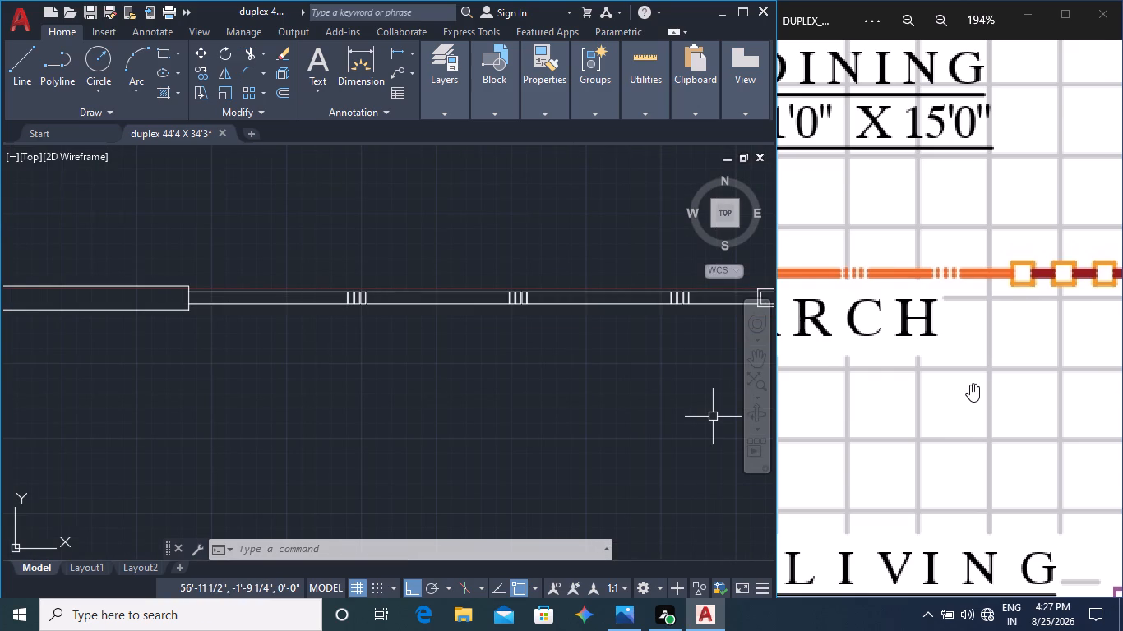
pyautogui.scroll(-9, 970, 384)
pyautogui.moveTo(850, 412); pyautogui.dragTo(950, 362, button='middle')
pyautogui.moveTo(907, 393); pyautogui.dragTo(991, 354, button='middle')
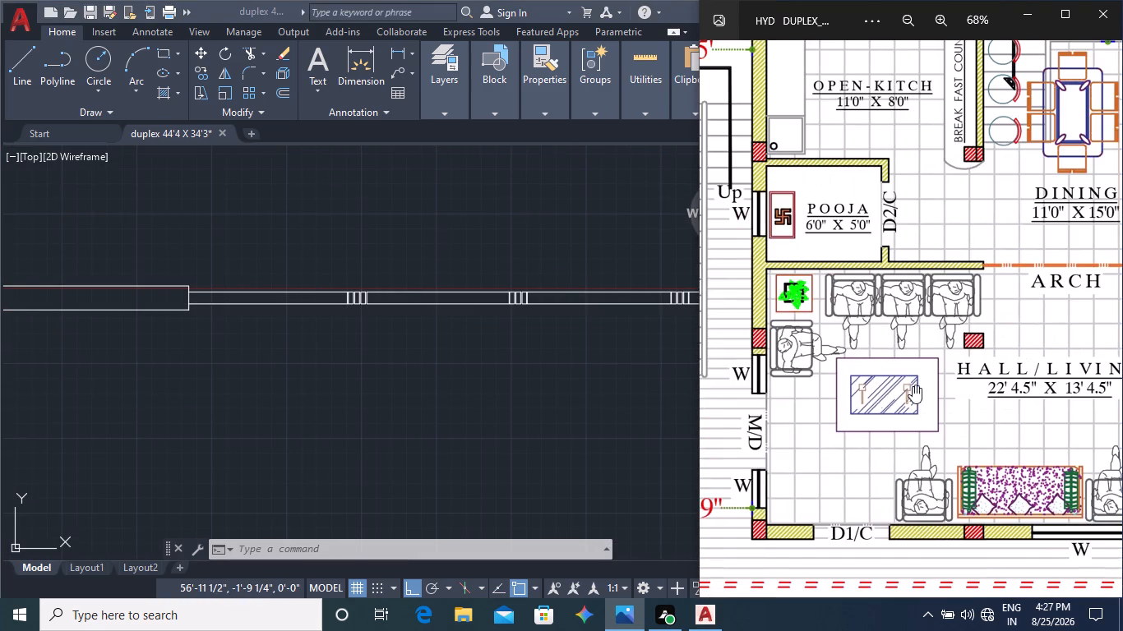
pyautogui.scroll(-2, 384, 411)
pyautogui.moveTo(354, 444); pyautogui.dragTo(495, 365, button='middle')
pyautogui.moveTo(430, 416); pyautogui.dragTo(585, 339, button='middle')
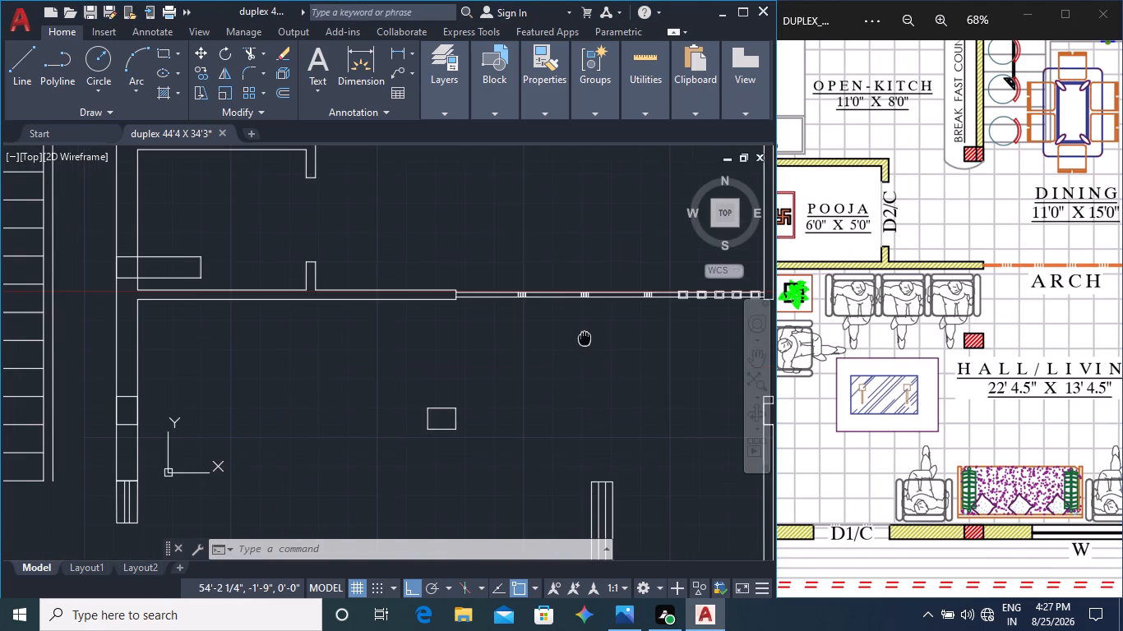
pyautogui.scroll(-3, 537, 379)
pyautogui.moveTo(543, 404); pyautogui.dragTo(561, 340, button='middle')
pyautogui.middleClick(839, 394)
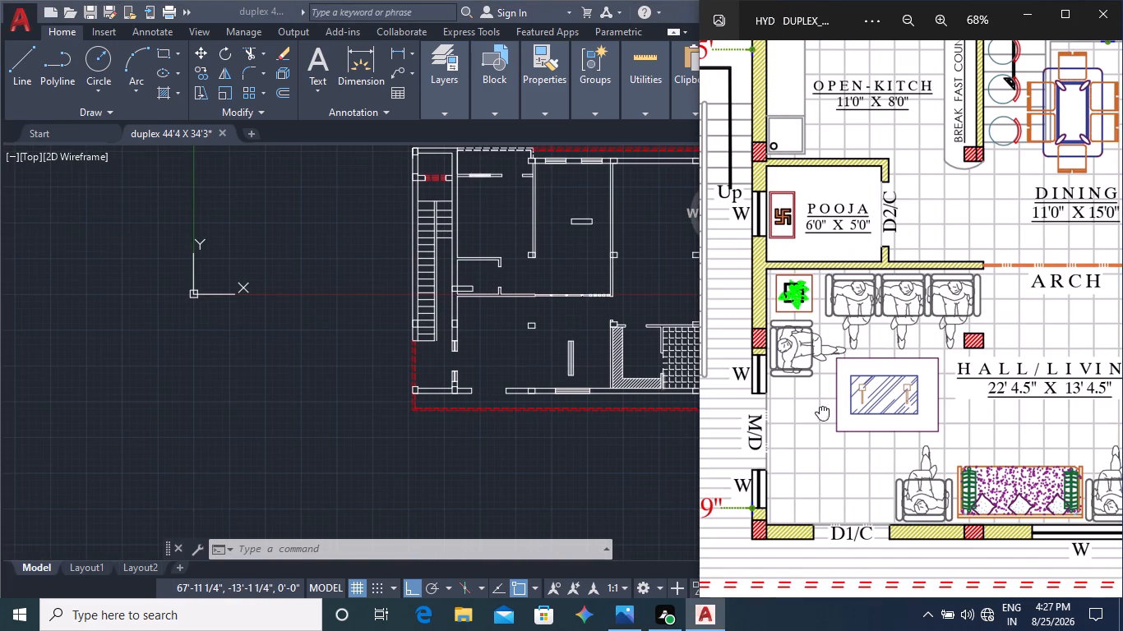
# Delete the stray vertical window symbol standing free in the middle of the hall/living area.
pyautogui.scroll(3, 579, 357)
pyautogui.click(537, 376)
pyautogui.click(542, 380)
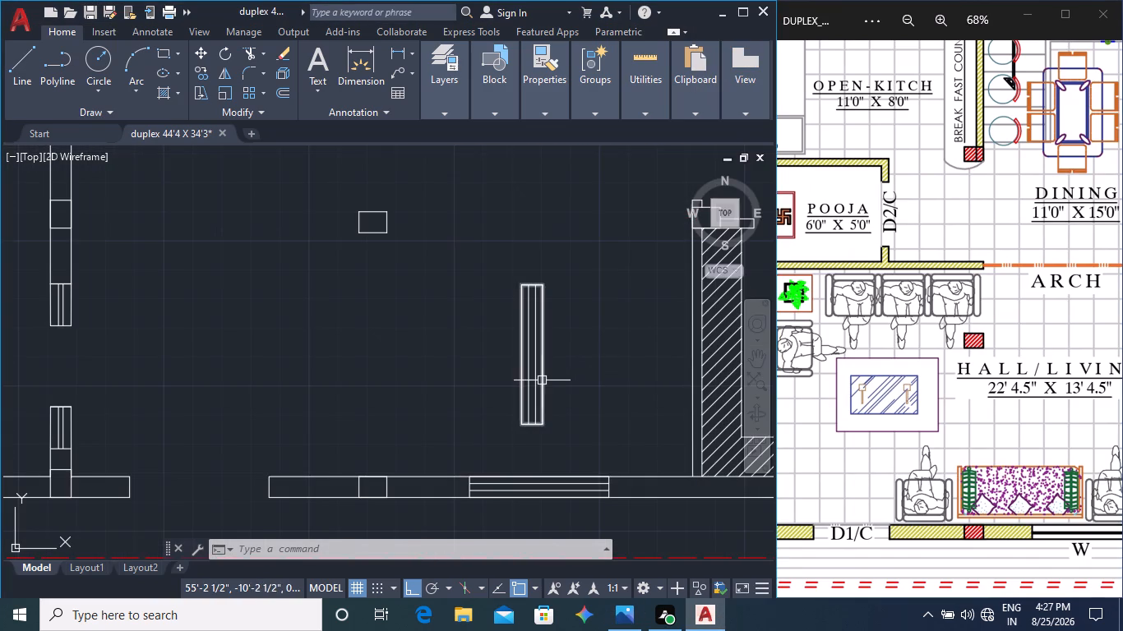
pyautogui.click(564, 395)
pyautogui.click(496, 316)
pyautogui.press('Delete')
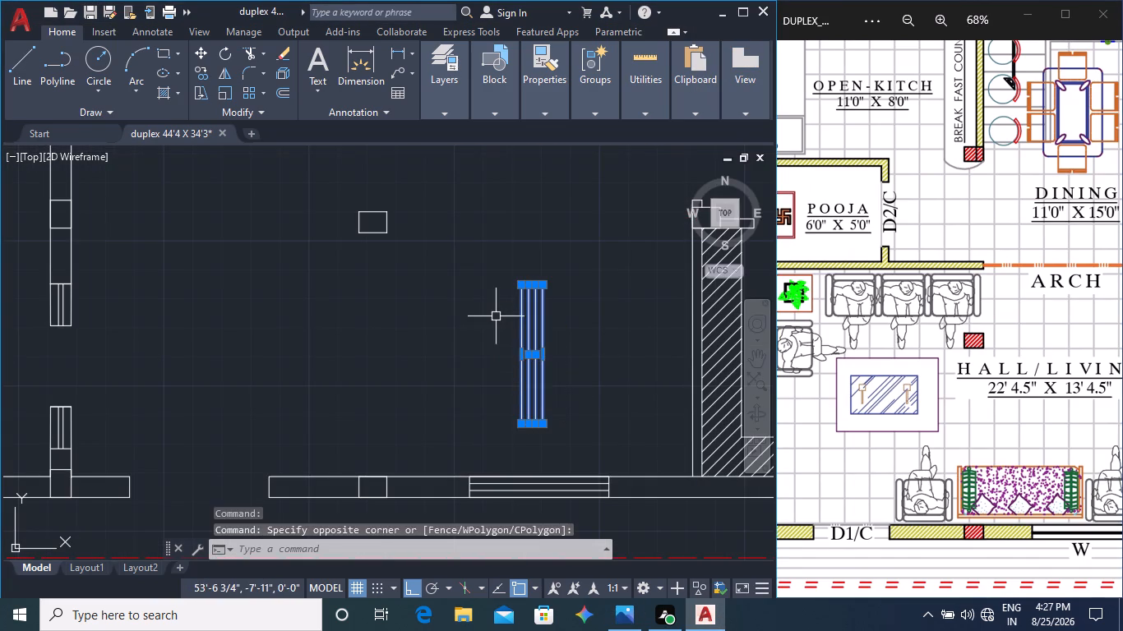
# Examine the reference plan's overall layout and its dining area with the staircase to find what is still missing.
pyautogui.scroll(-3, 594, 375)
pyautogui.middleClick(938, 396)
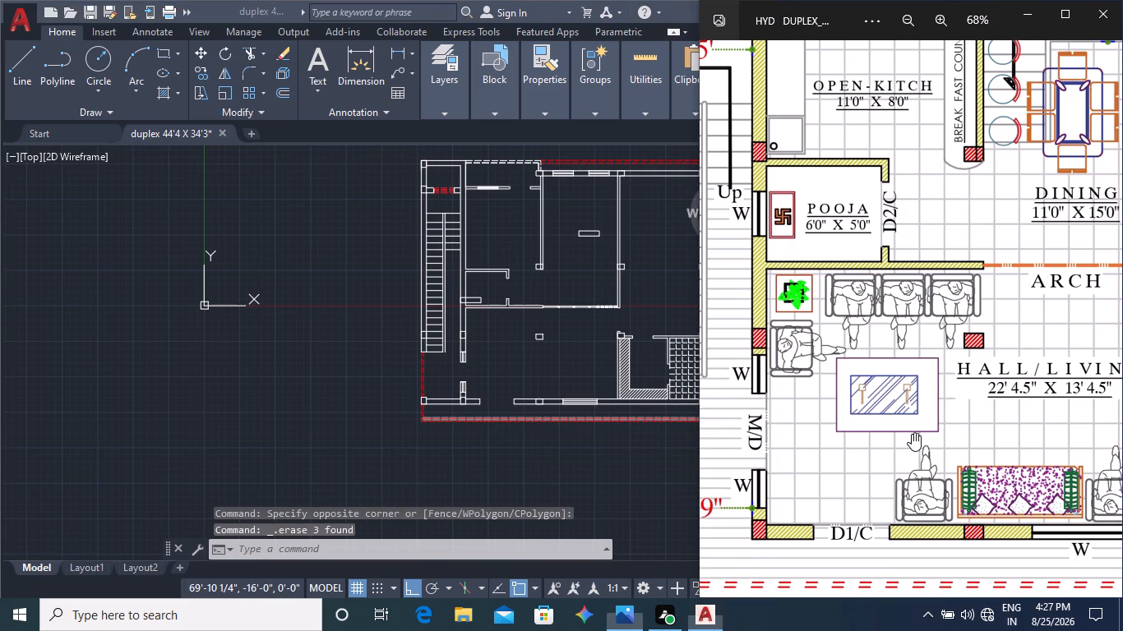
pyautogui.middleClick(553, 469)
pyautogui.moveTo(566, 472); pyautogui.dragTo(418, 454, button='middle')
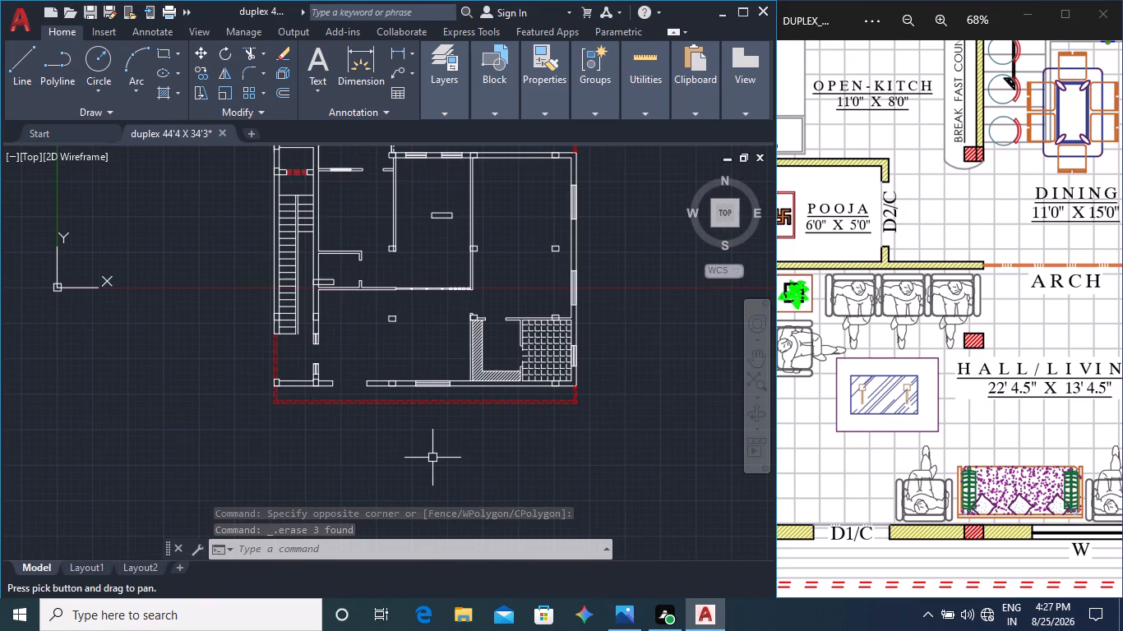
pyautogui.moveTo(569, 465); pyautogui.dragTo(500, 521, button='middle')
pyautogui.middleClick(1005, 444)
pyautogui.scroll(-3, 976, 444)
pyautogui.moveTo(997, 445); pyautogui.dragTo(987, 456, button='middle')
pyautogui.moveTo(1042, 451); pyautogui.dragTo(983, 494, button='middle')
pyautogui.moveTo(1002, 481); pyautogui.dragTo(1011, 508, button='middle')
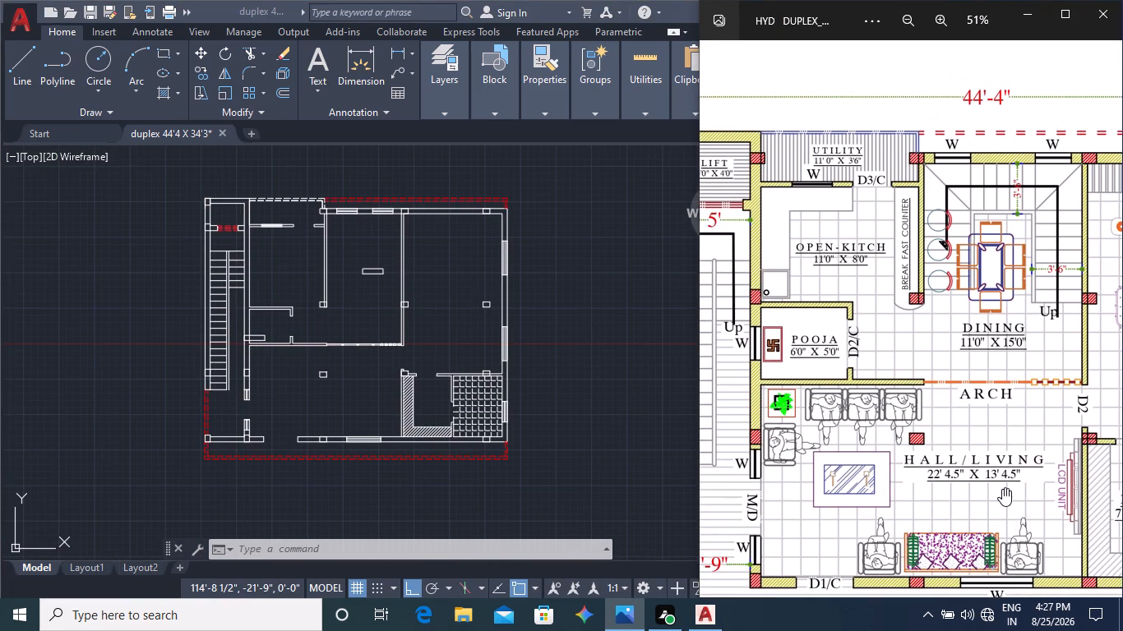
pyautogui.moveTo(1002, 488); pyautogui.dragTo(953, 478, button='middle')
pyautogui.moveTo(1008, 477); pyautogui.dragTo(951, 485, button='middle')
pyautogui.scroll(2, 855, 206)
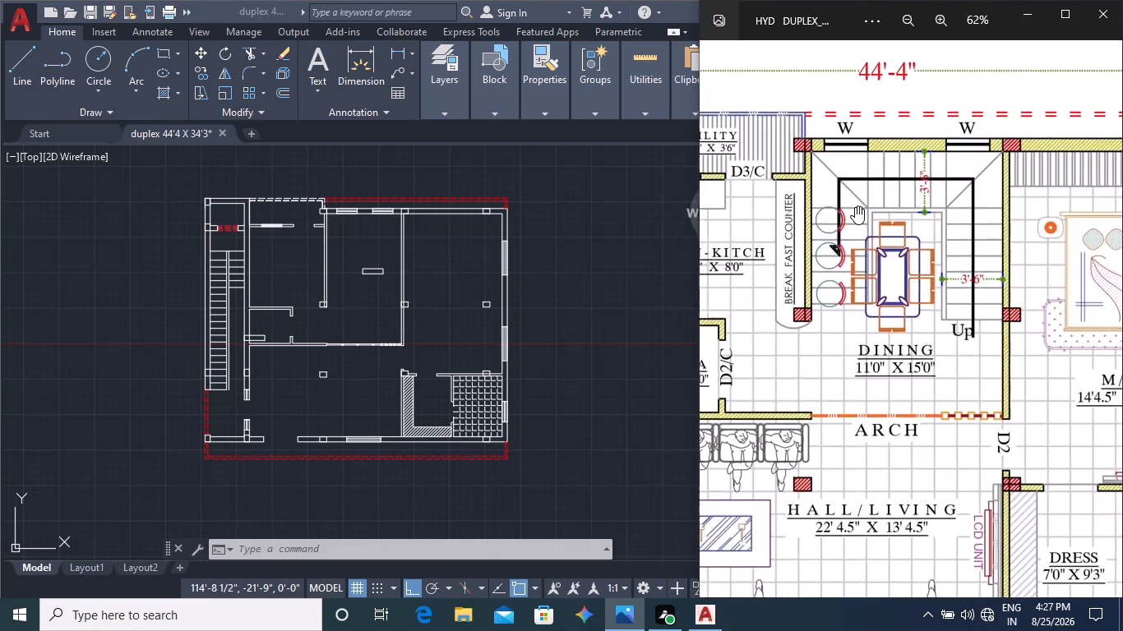
pyautogui.scroll(3, 855, 206)
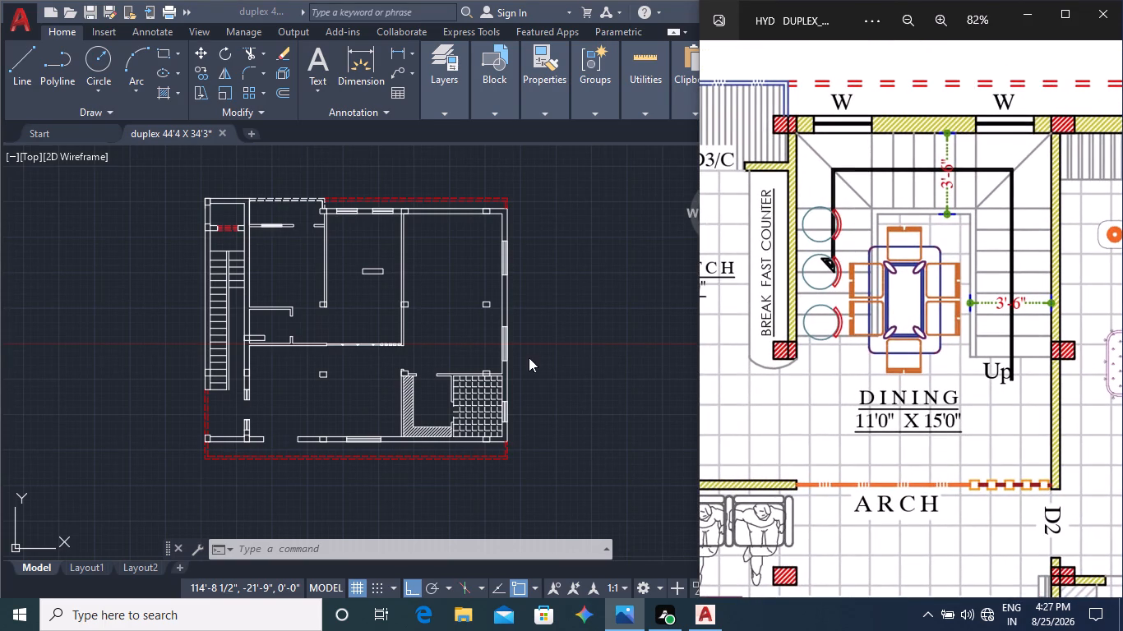
# Delete the stray small horizontal rectangle in the middle of the dining room.
pyautogui.scroll(1, 354, 256)
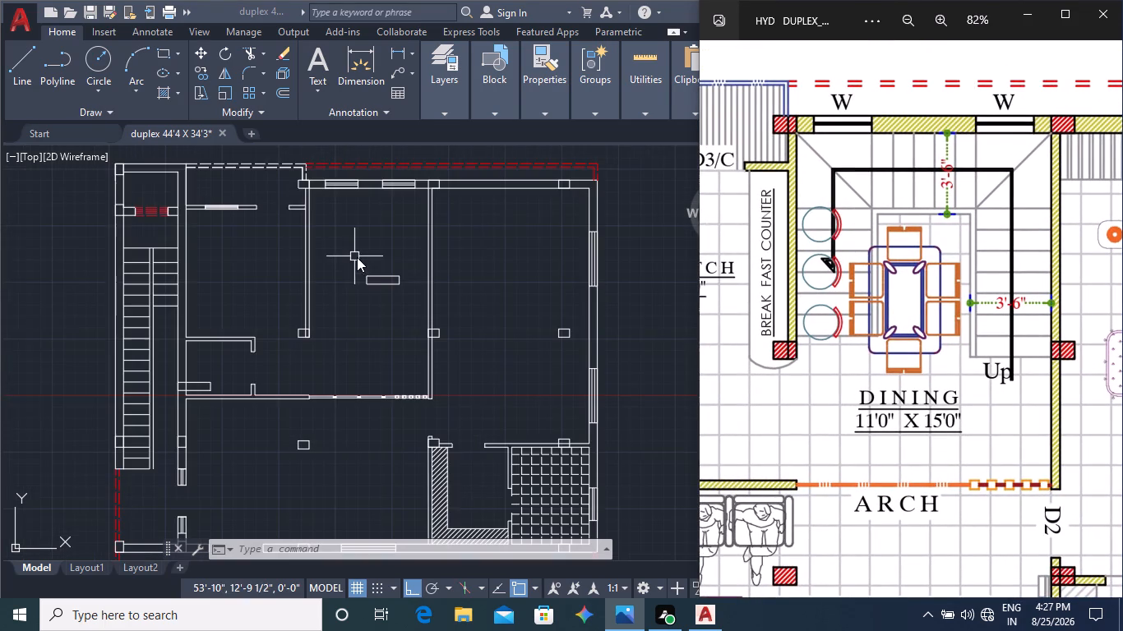
pyautogui.moveTo(373, 270); pyautogui.dragTo(389, 322, button='middle')
pyautogui.moveTo(383, 302); pyautogui.dragTo(399, 371, button='middle')
pyautogui.click(425, 385)
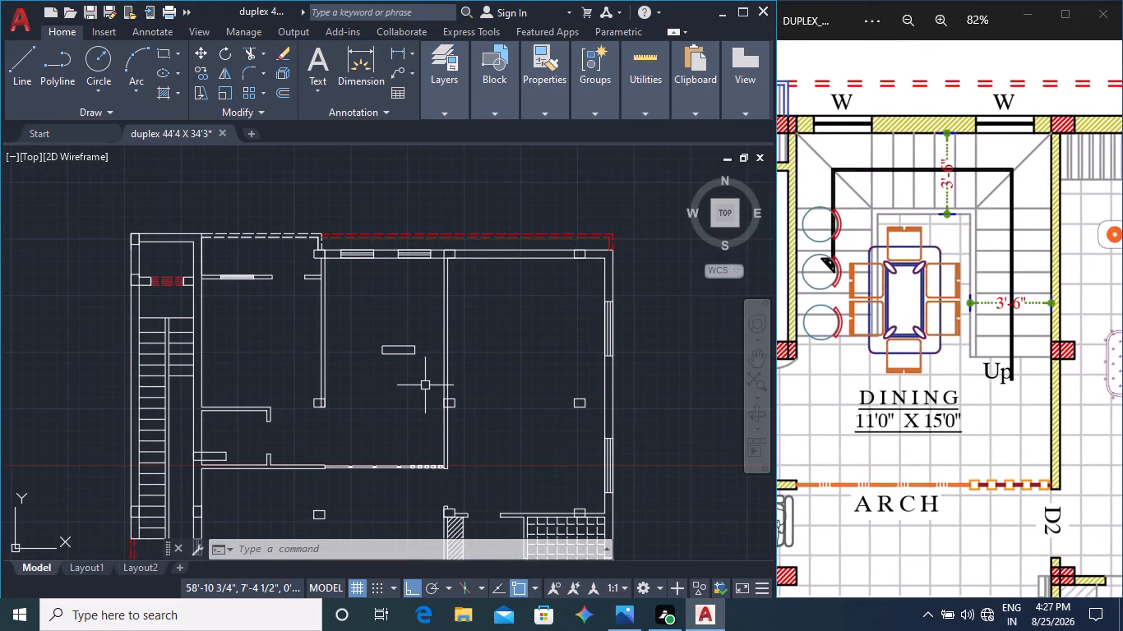
pyautogui.click(375, 315)
pyautogui.press('Delete')
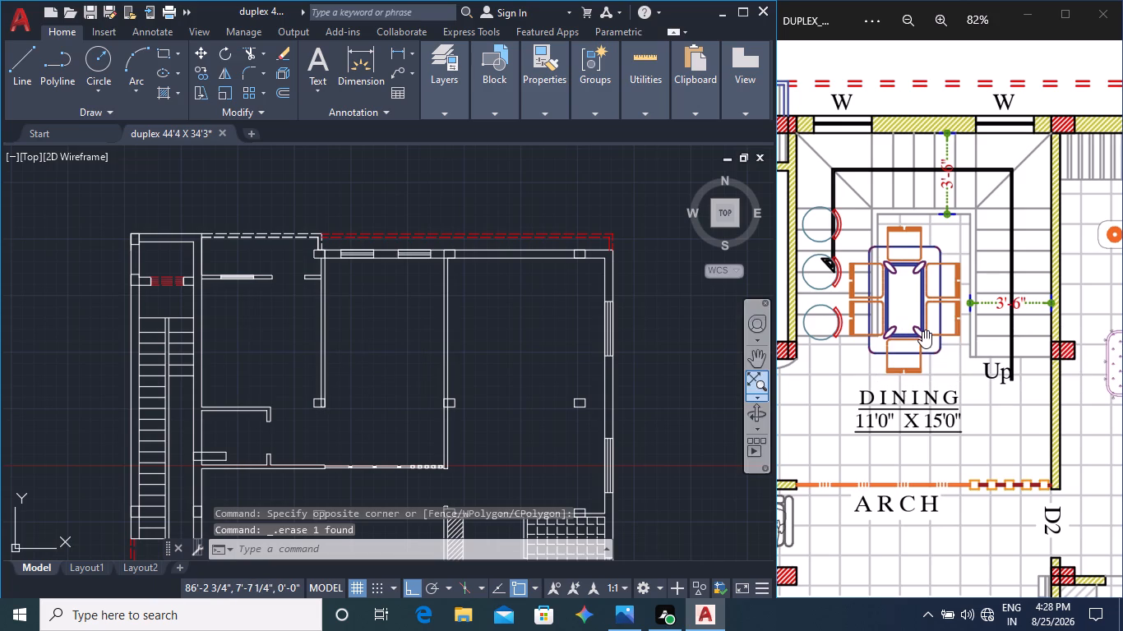
# Examine the dining room staircase in the reference plan, checking its flight width and where it starts relative to the right-hand column.
pyautogui.scroll(4, 994, 297)
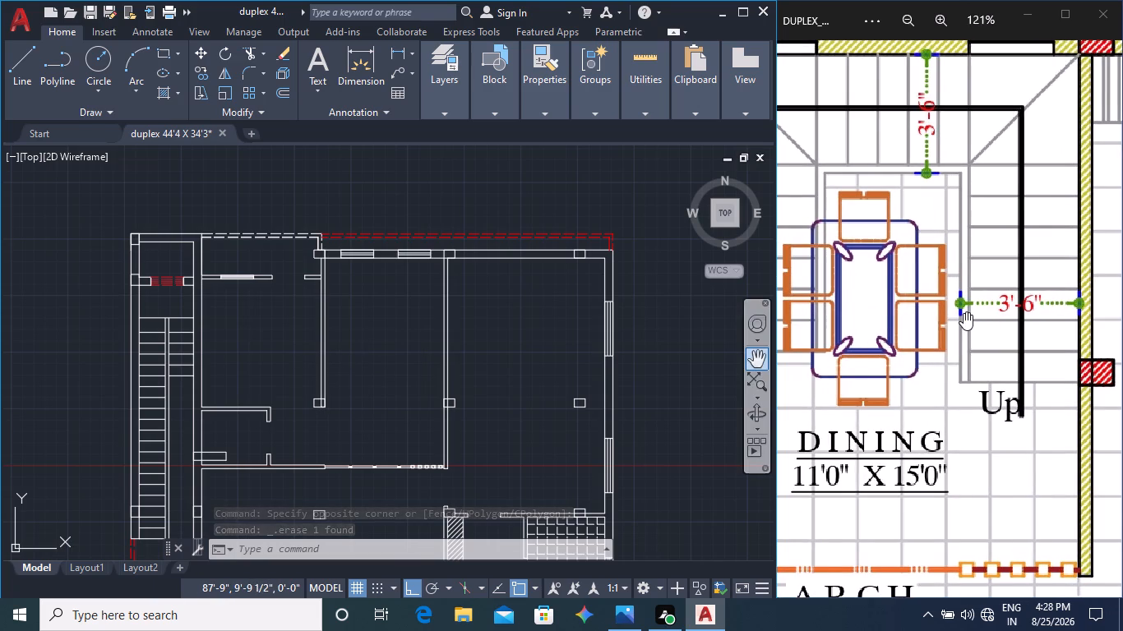
pyautogui.scroll(-1, 964, 311)
pyautogui.middleClick(959, 345)
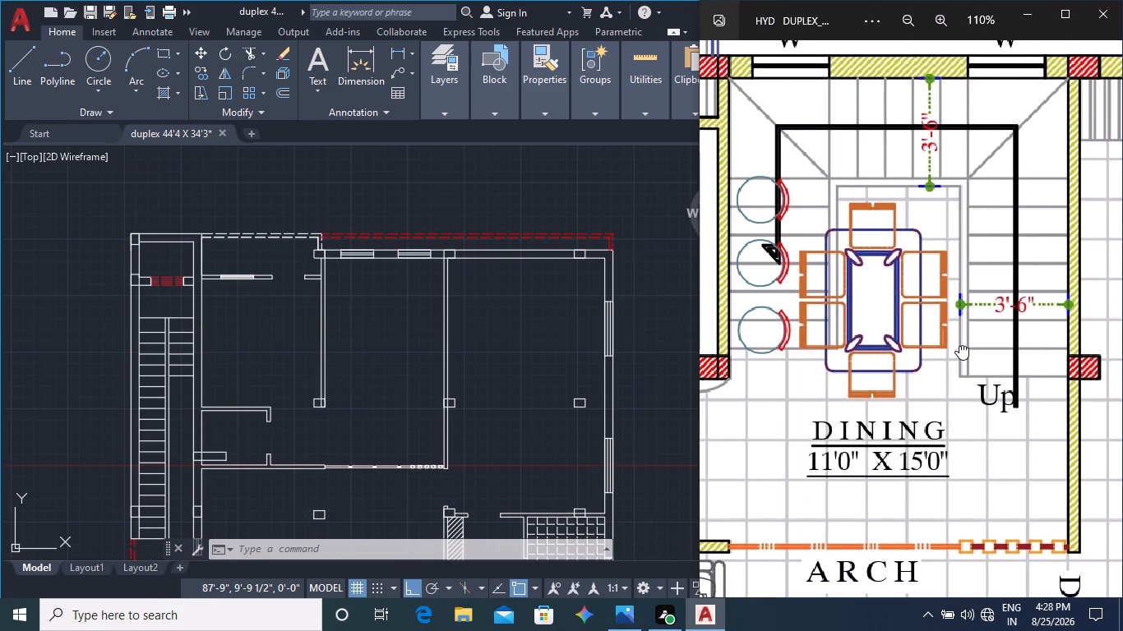
pyautogui.moveTo(940, 354); pyautogui.dragTo(986, 350, button='middle')
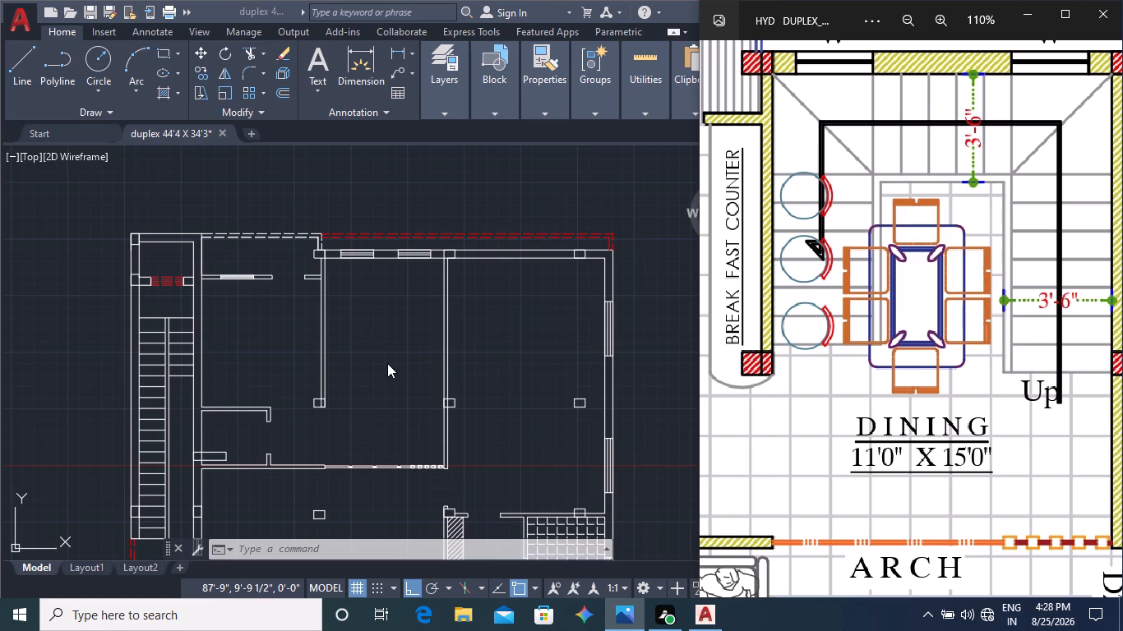
pyautogui.scroll(1, 381, 352)
pyautogui.moveTo(381, 345); pyautogui.dragTo(388, 401, button='middle')
pyautogui.moveTo(400, 354); pyautogui.dragTo(380, 405, button='middle')
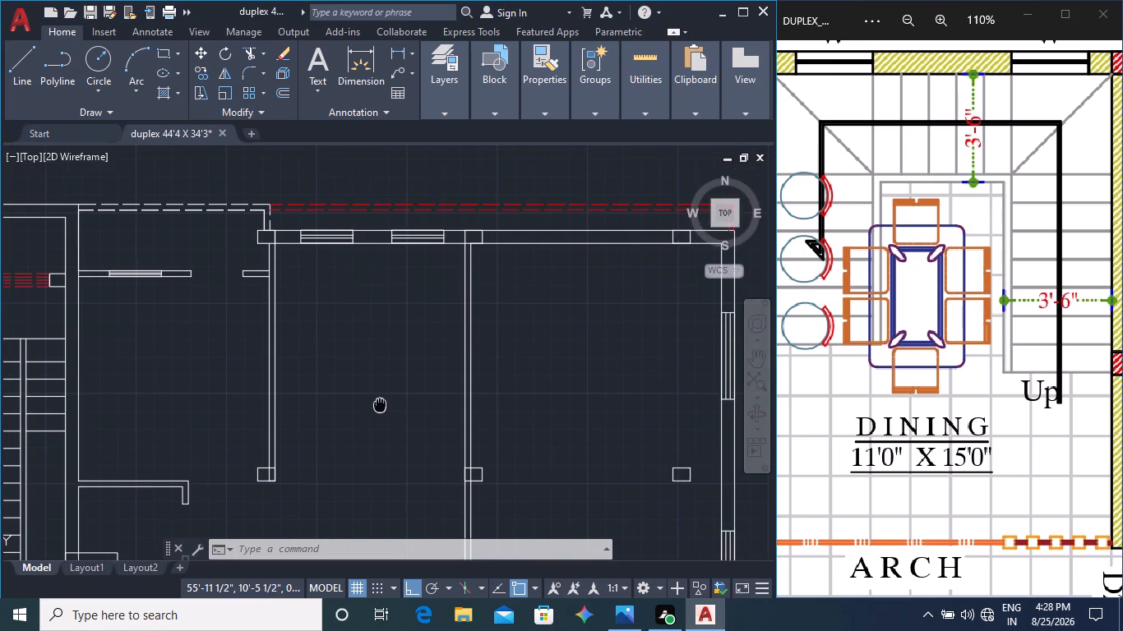
pyautogui.moveTo(403, 371); pyautogui.dragTo(398, 394, button='middle')
pyautogui.moveTo(397, 410); pyautogui.dragTo(394, 366, button='middle')
pyautogui.moveTo(400, 401); pyautogui.dragTo(381, 363, button='middle')
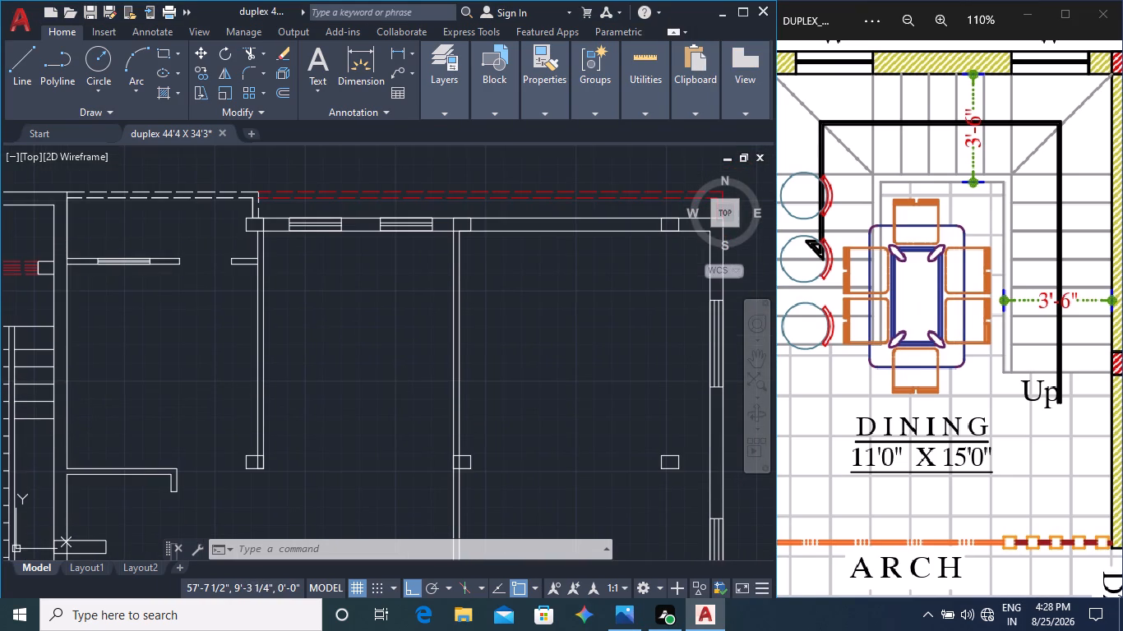
pyautogui.scroll(1, 414, 420)
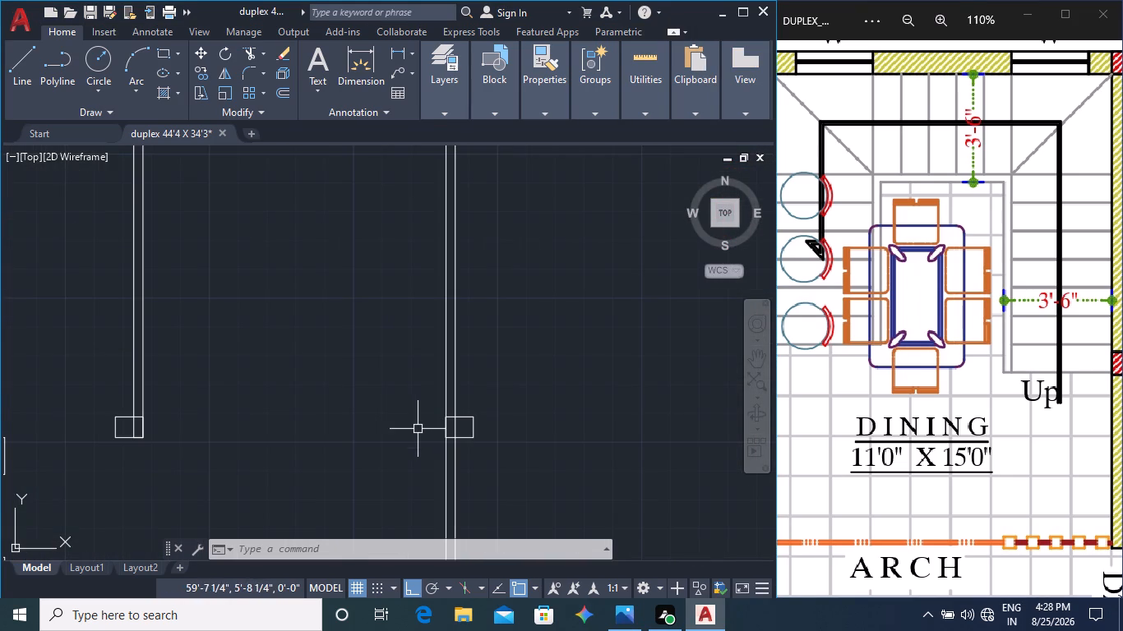
pyautogui.middleClick(1098, 457)
pyautogui.middleClick(557, 463)
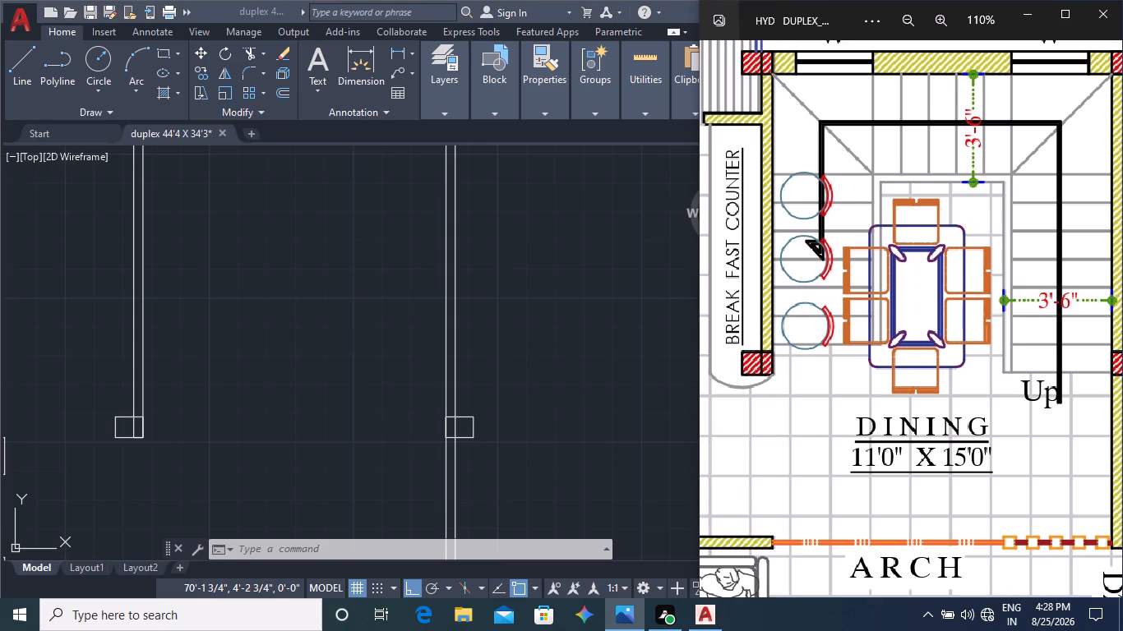
pyautogui.middleClick(1007, 503)
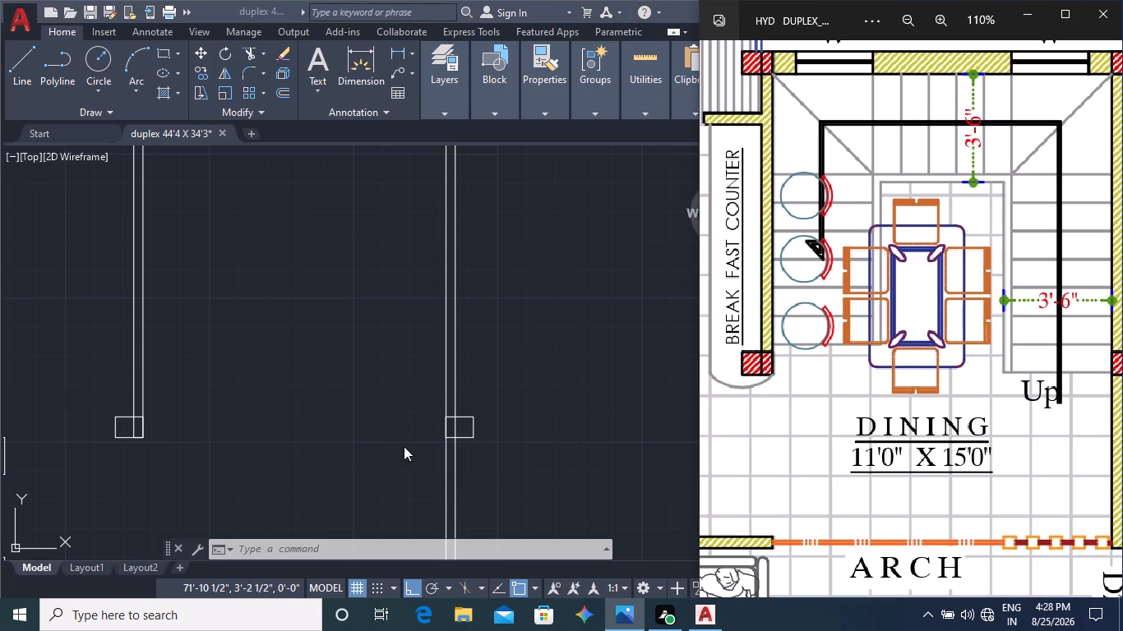
# Draw the right flight's outline: a 3'6" line leftward from the right dining column's lower-left corner, continued straight up to the top wall.
pyautogui.click(18, 77)
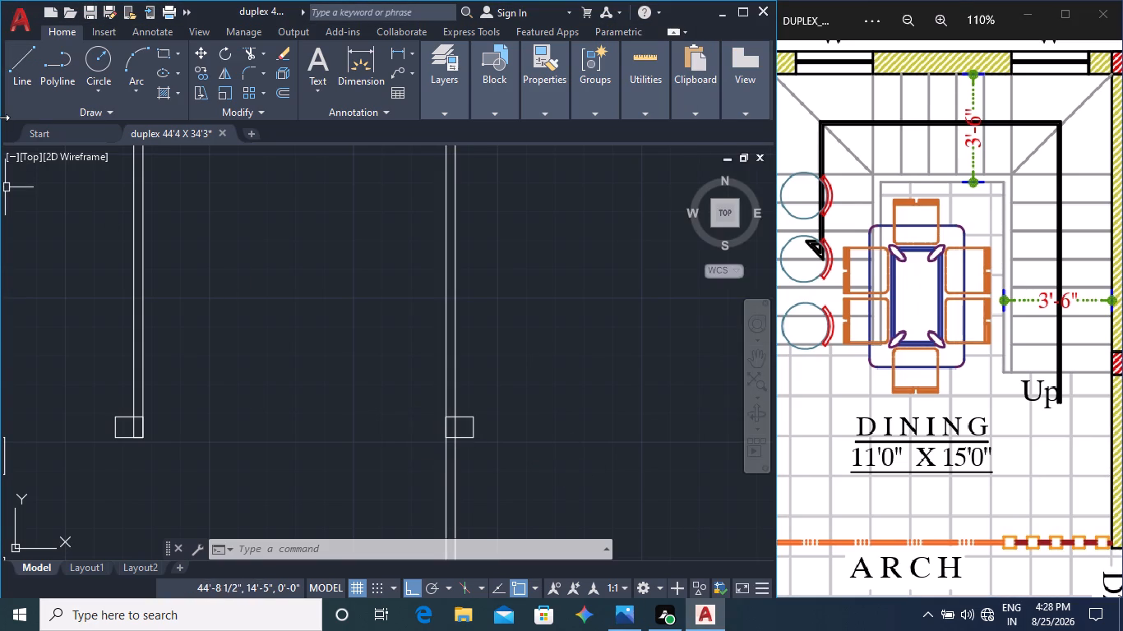
pyautogui.click(23, 72)
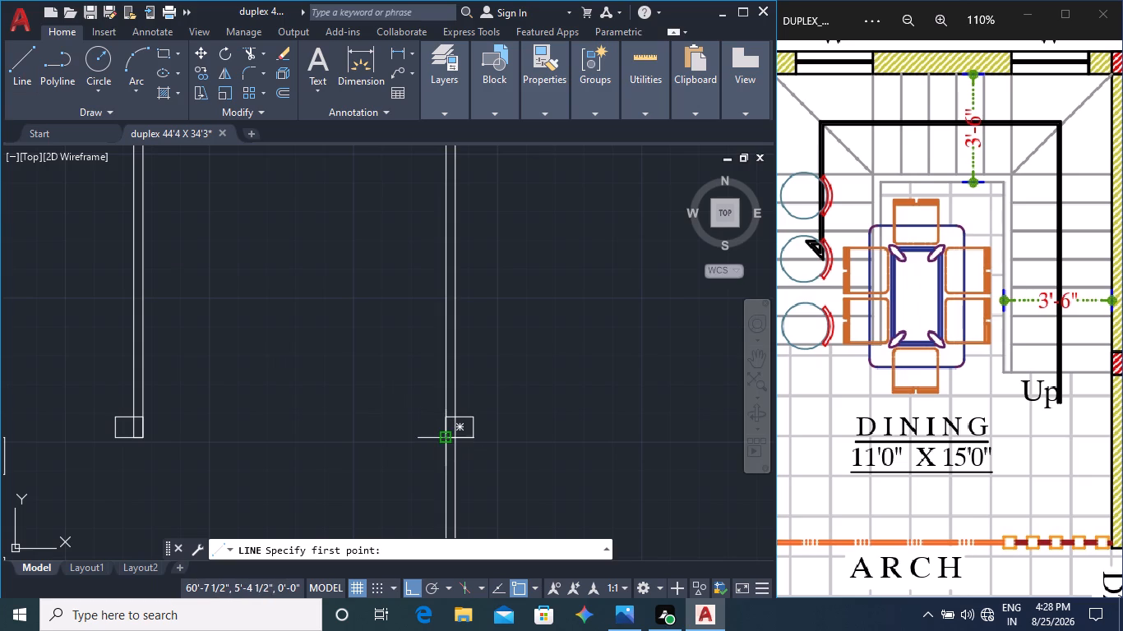
pyautogui.click(444, 438)
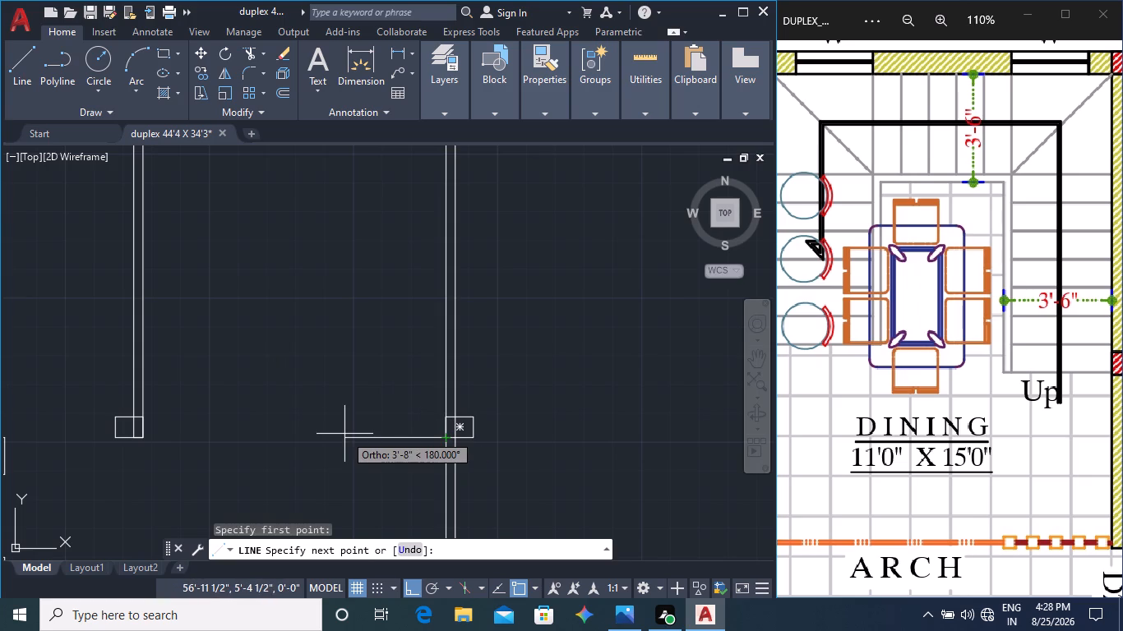
pyautogui.press('4')
pyautogui.press('BackSpace')
pyautogui.write("3'")
pyautogui.press('6')
pyautogui.hotkey('shift', '"')
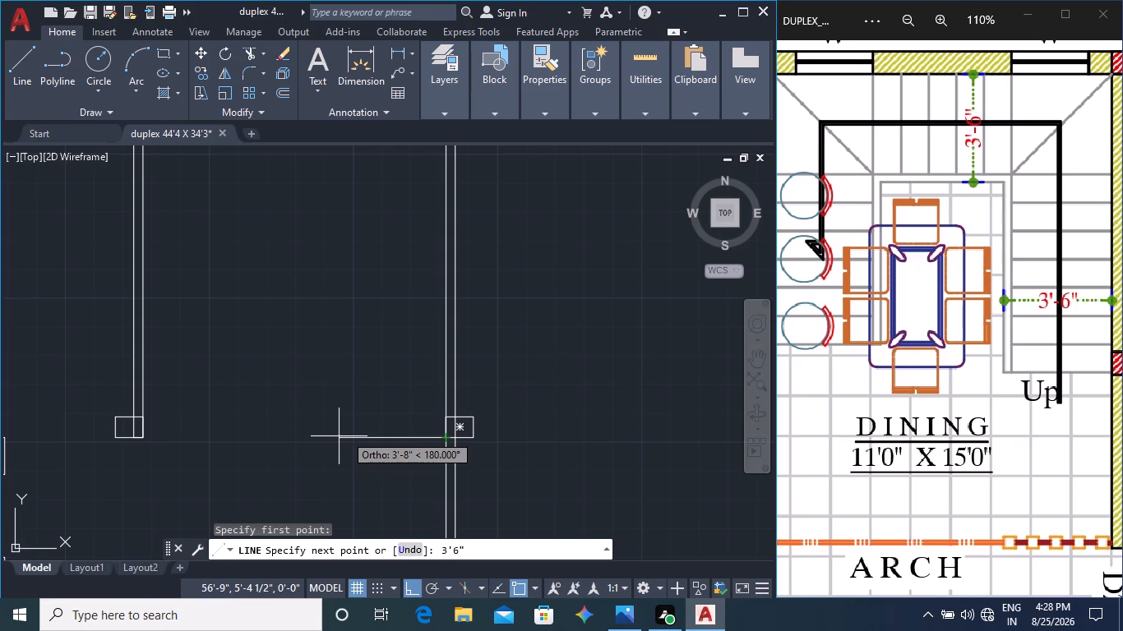
pyautogui.press('Return')
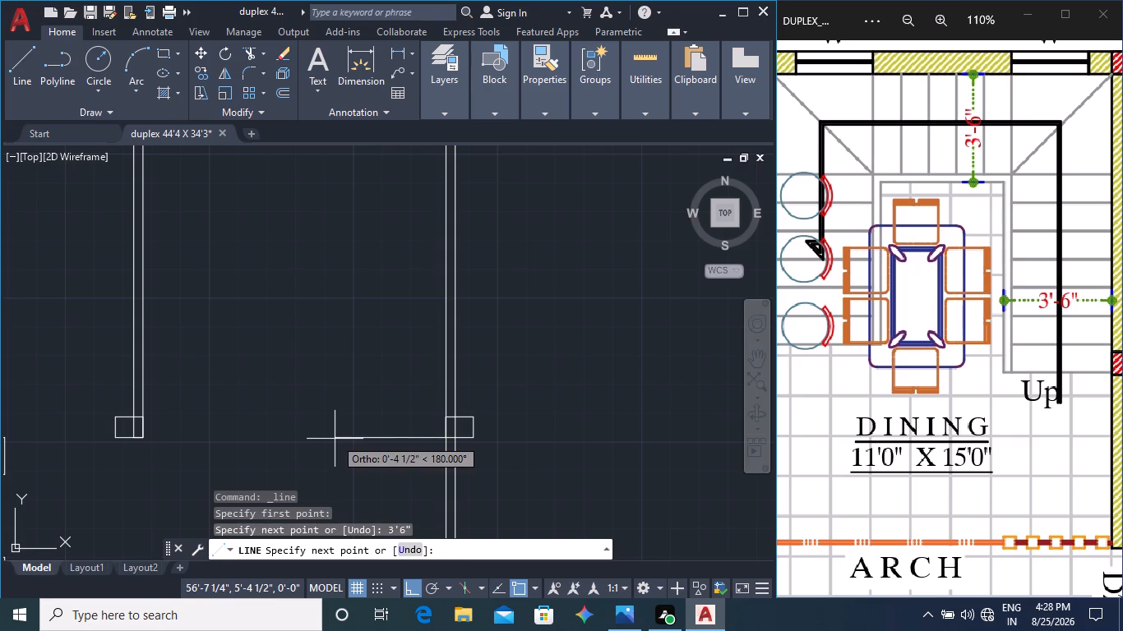
pyautogui.moveTo(341, 297); pyautogui.dragTo(348, 364, button='middle')
pyautogui.moveTo(349, 237); pyautogui.dragTo(341, 333, button='middle')
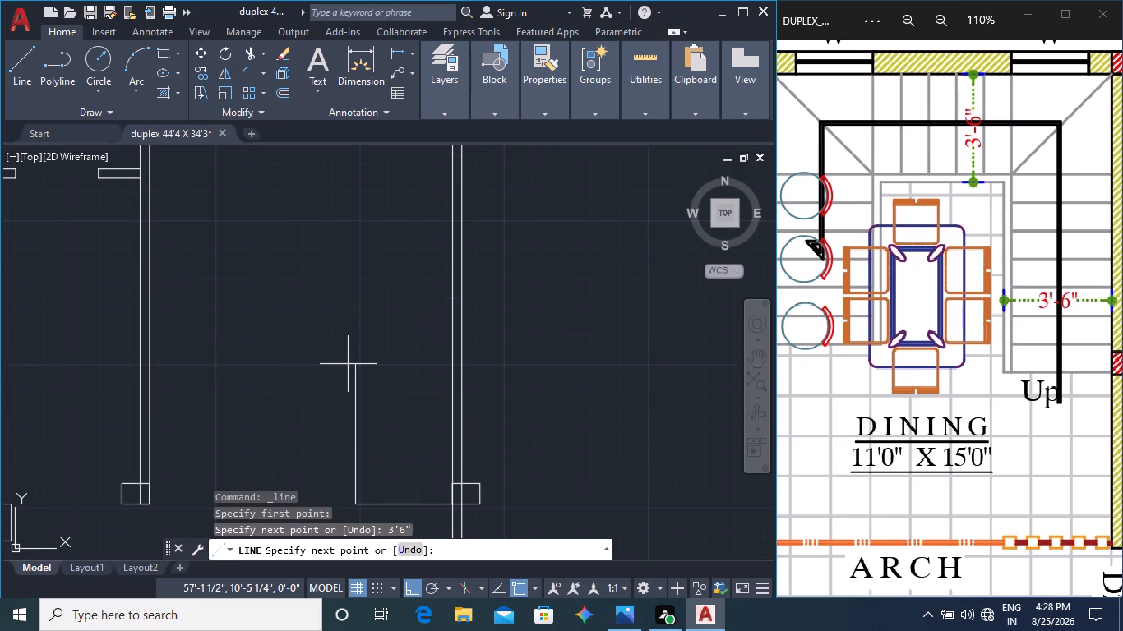
pyautogui.moveTo(341, 333); pyautogui.dragTo(356, 362, button='middle')
pyautogui.click(363, 248)
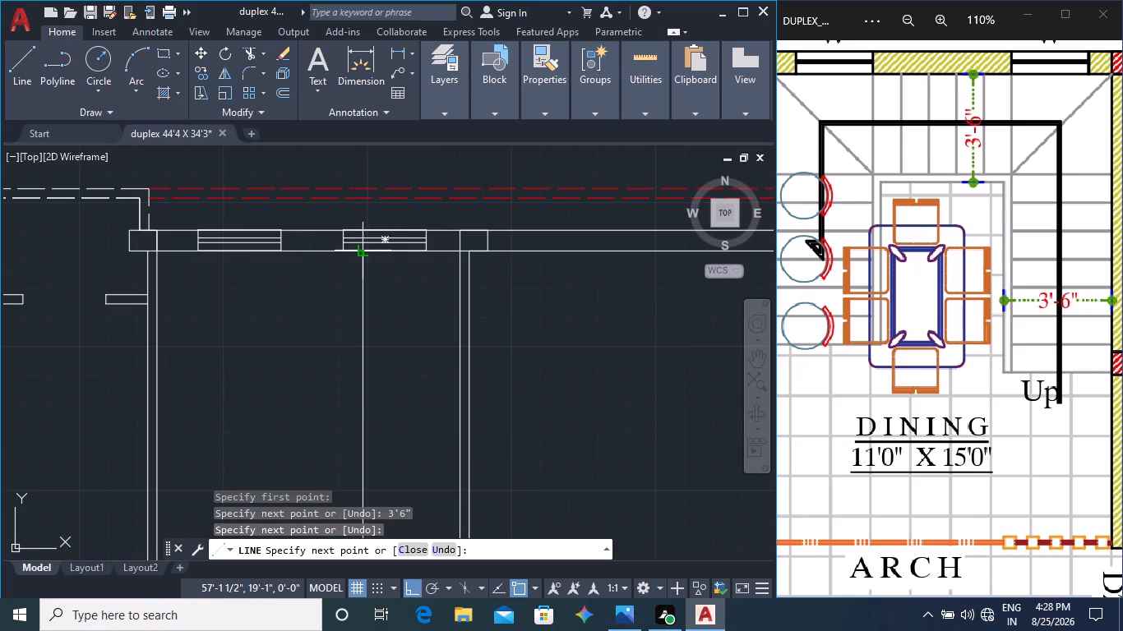
pyautogui.press('Escape')
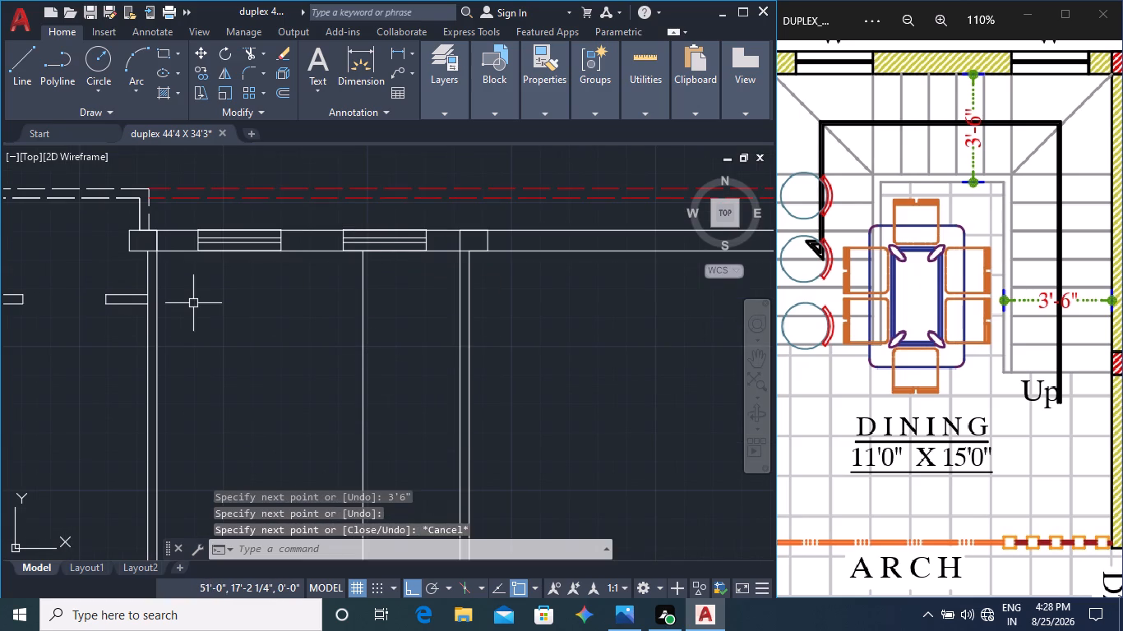
# Draw a horizontal line across the dining room between its side walls, tracked 3'6" below the top wall's inner face.
pyautogui.press('l')
pyautogui.press('Return')
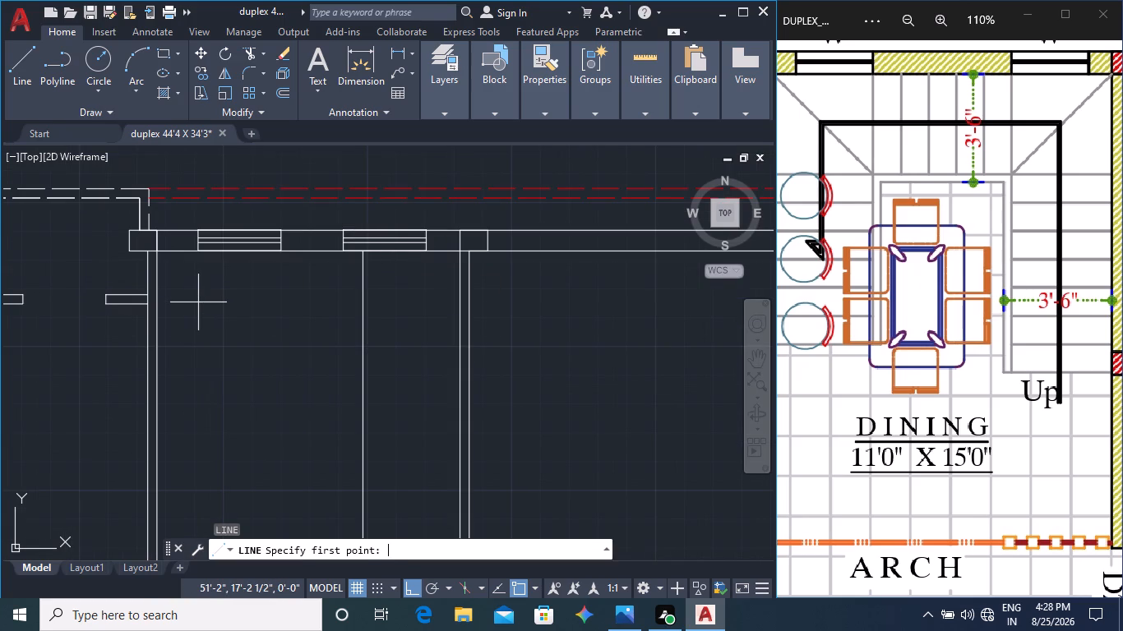
pyautogui.press('t')
pyautogui.press('k')
pyautogui.press('Return')
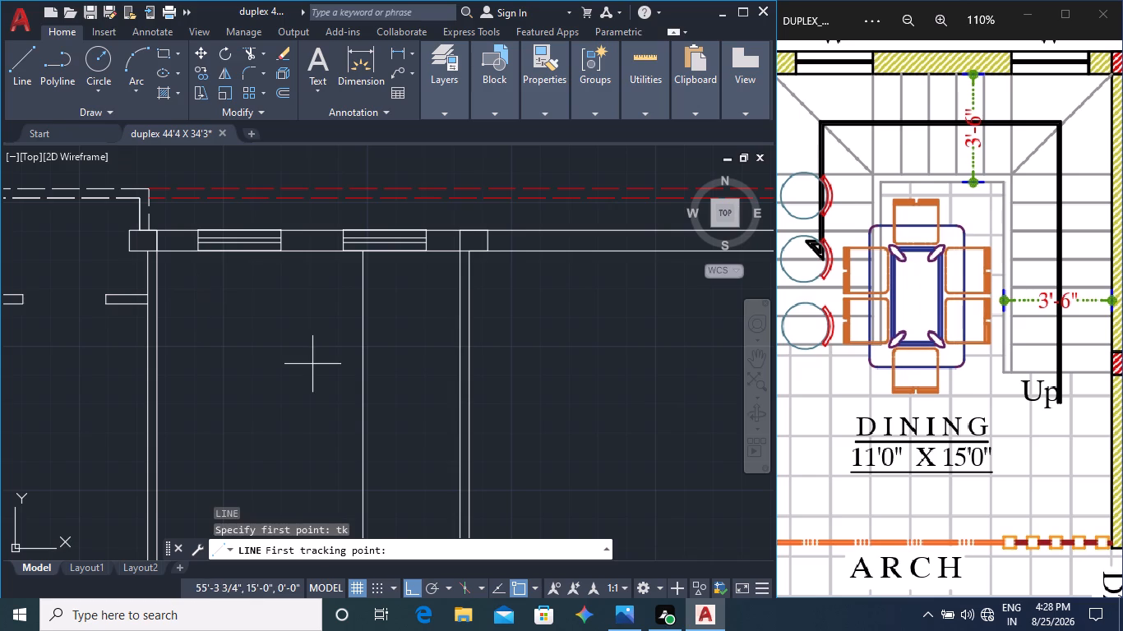
pyautogui.click(463, 251)
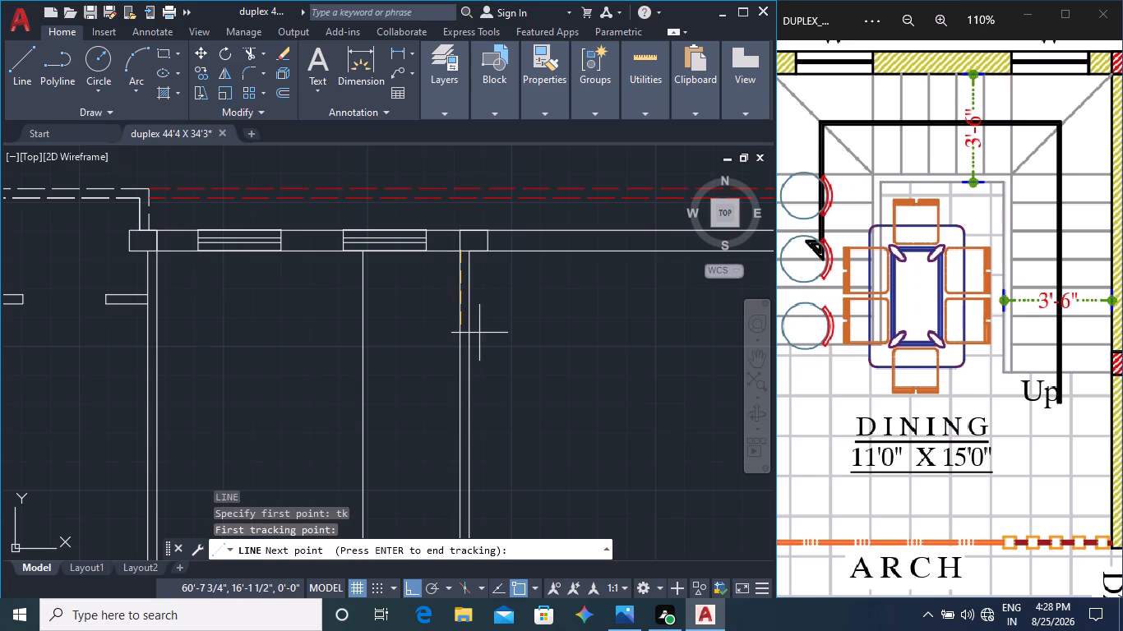
pyautogui.write("3'")
pyautogui.write('6"')
pyautogui.press('Return')
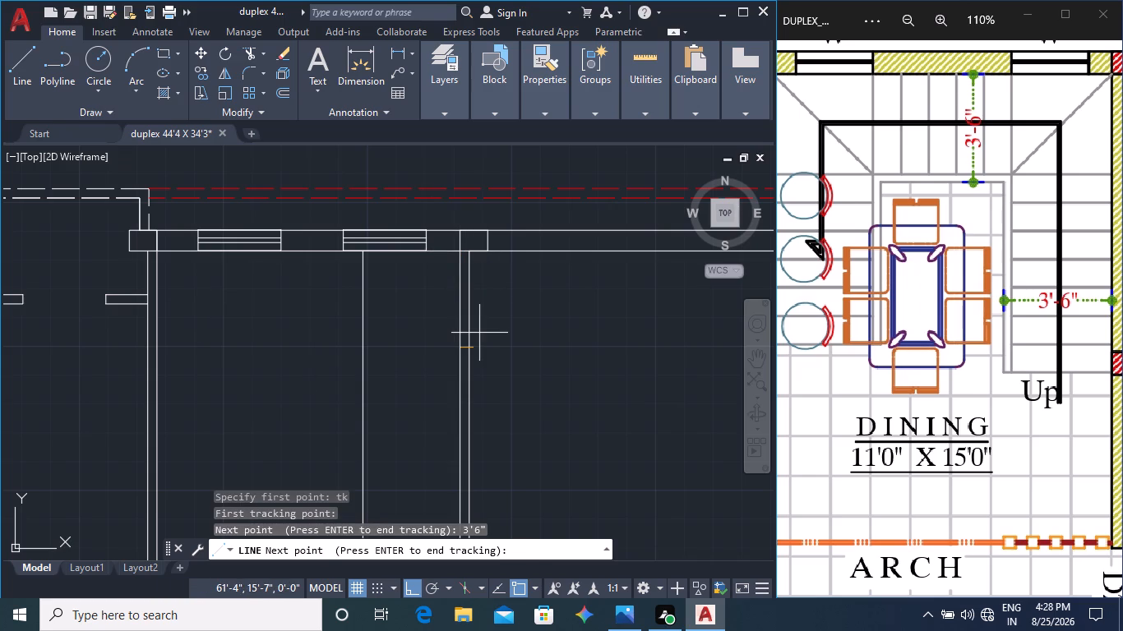
pyautogui.press('Return')
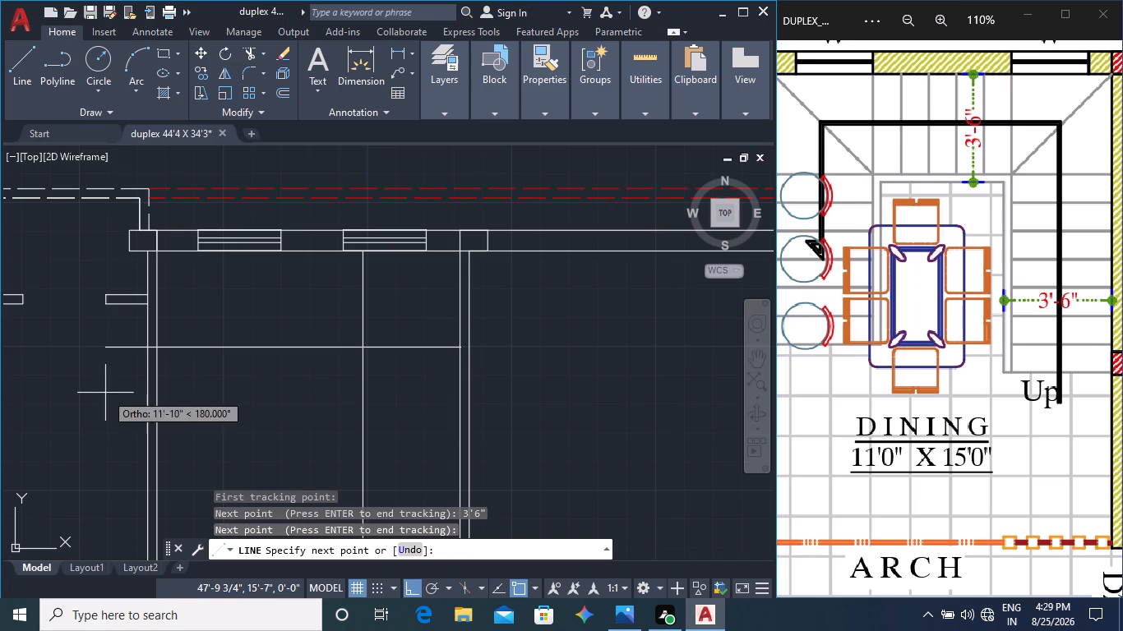
pyautogui.click(162, 345)
pyautogui.press('Escape')
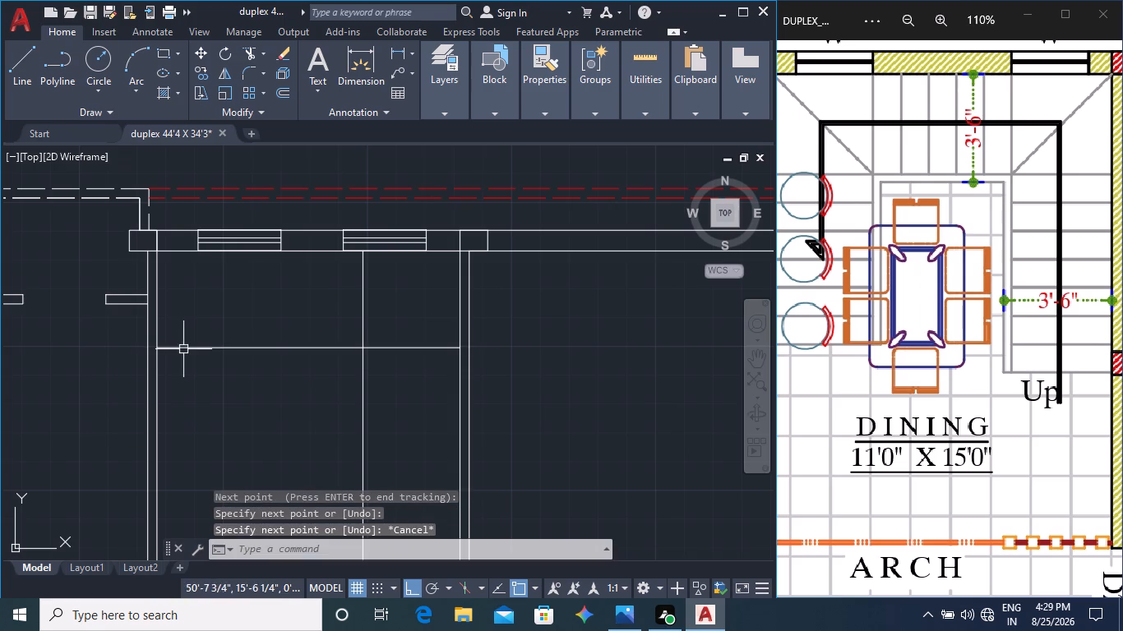
# Draw the left flight's inner edge vertically up to the top wall, tracked 3'6" from the left column's lower-right corner.
pyautogui.moveTo(242, 417); pyautogui.dragTo(283, 303, button='middle')
pyautogui.moveTo(368, 406); pyautogui.dragTo(382, 343, button='middle')
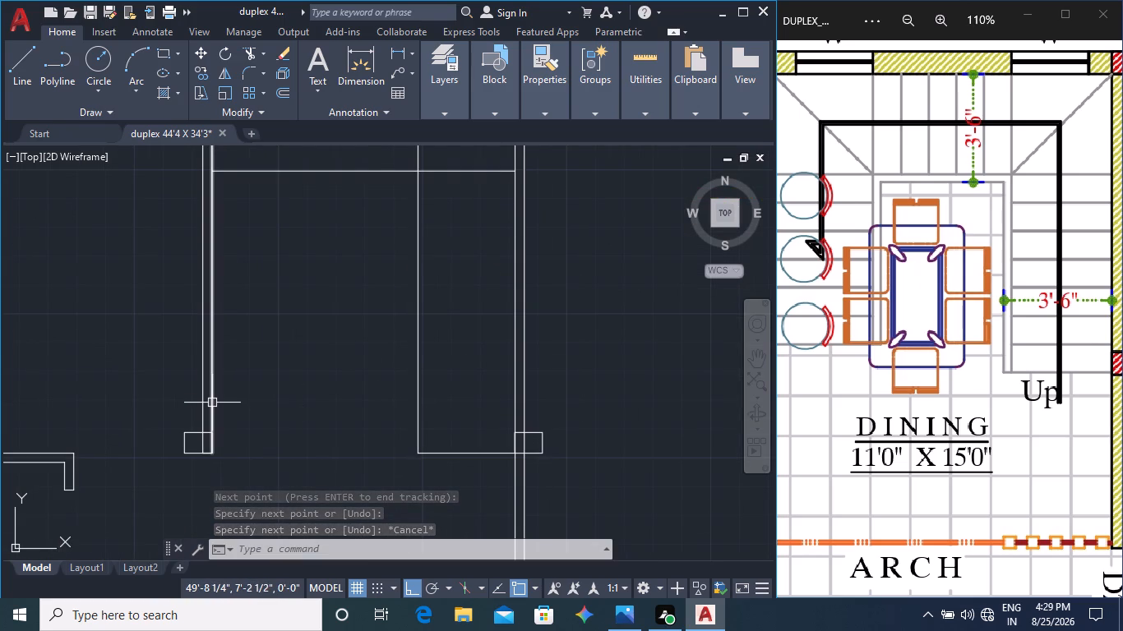
pyautogui.middleClick(849, 444)
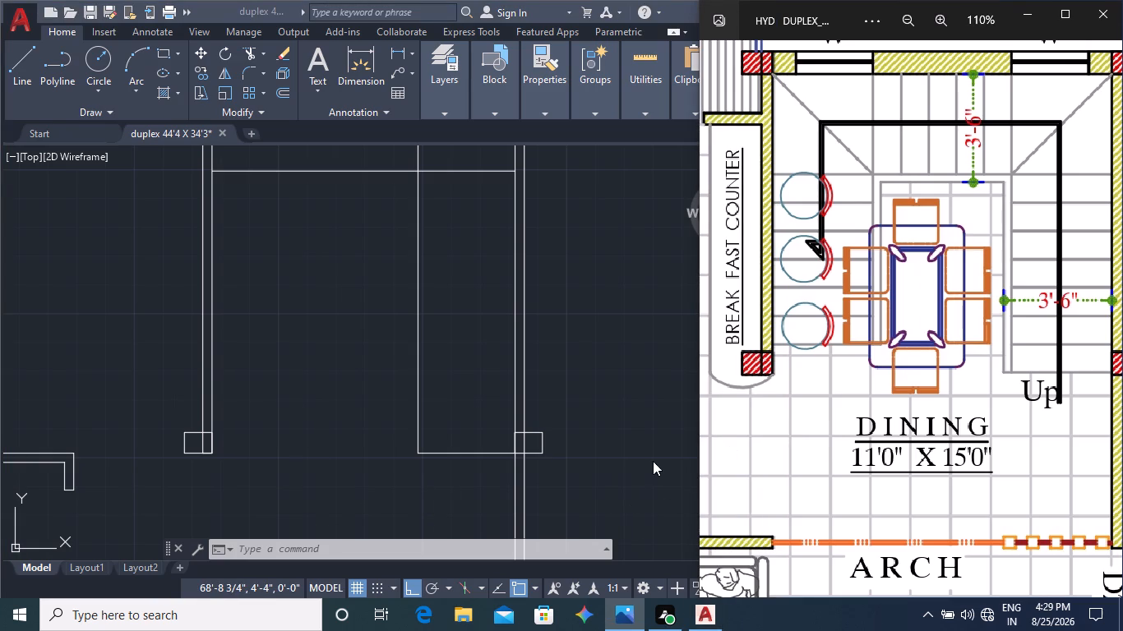
pyautogui.middleClick(312, 416)
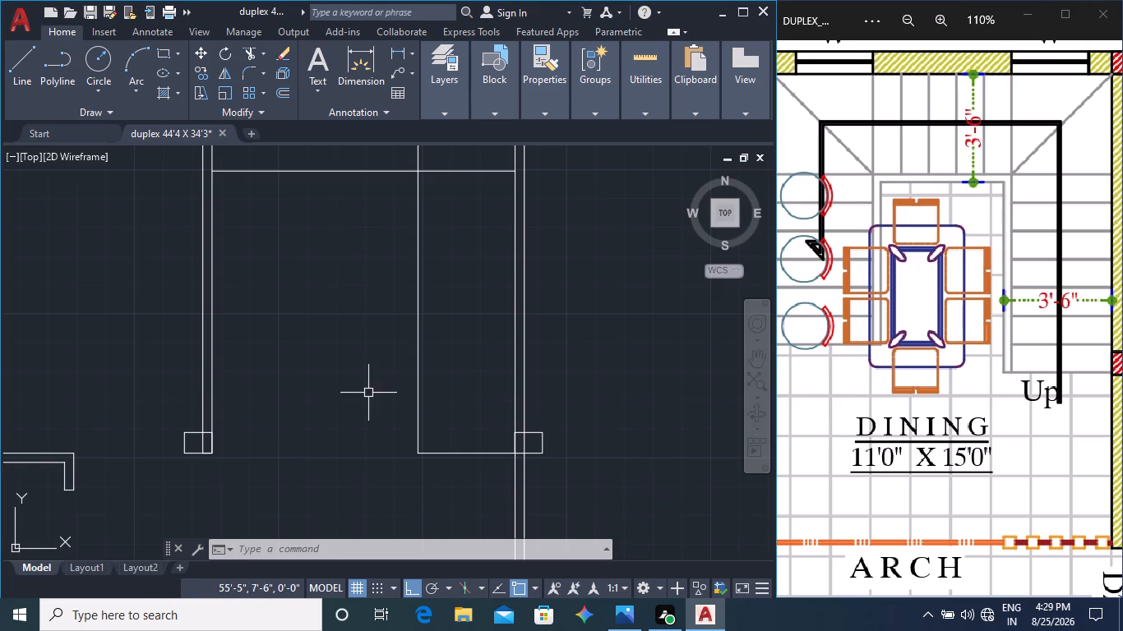
pyautogui.press('l')
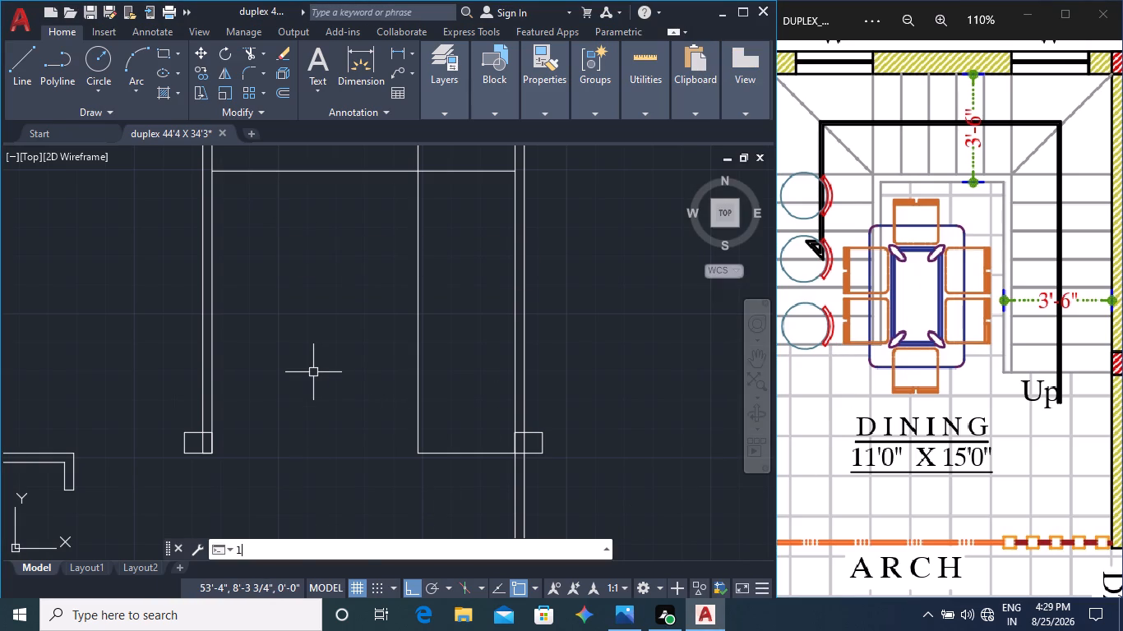
pyautogui.press('Return')
pyautogui.press('t')
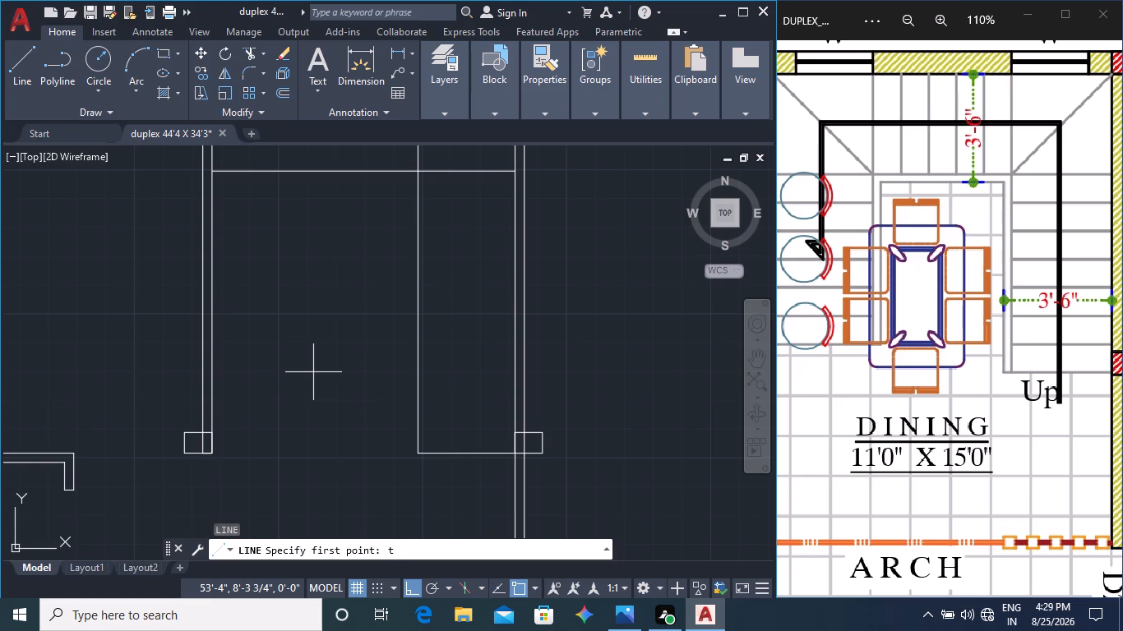
pyautogui.press('k')
pyautogui.press('Return')
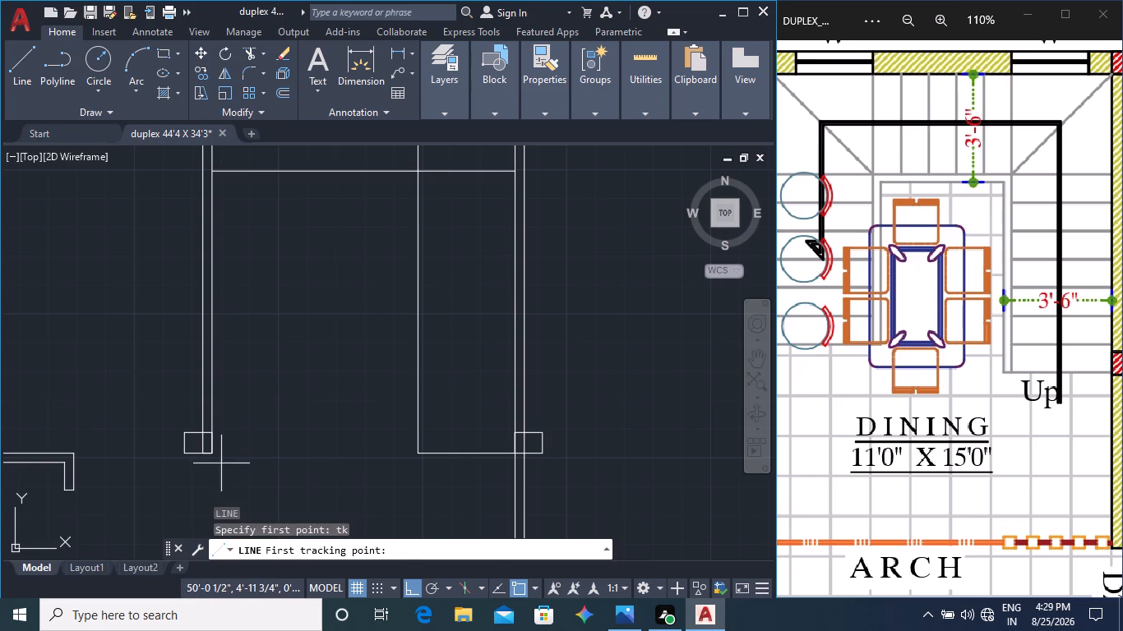
pyautogui.click(212, 452)
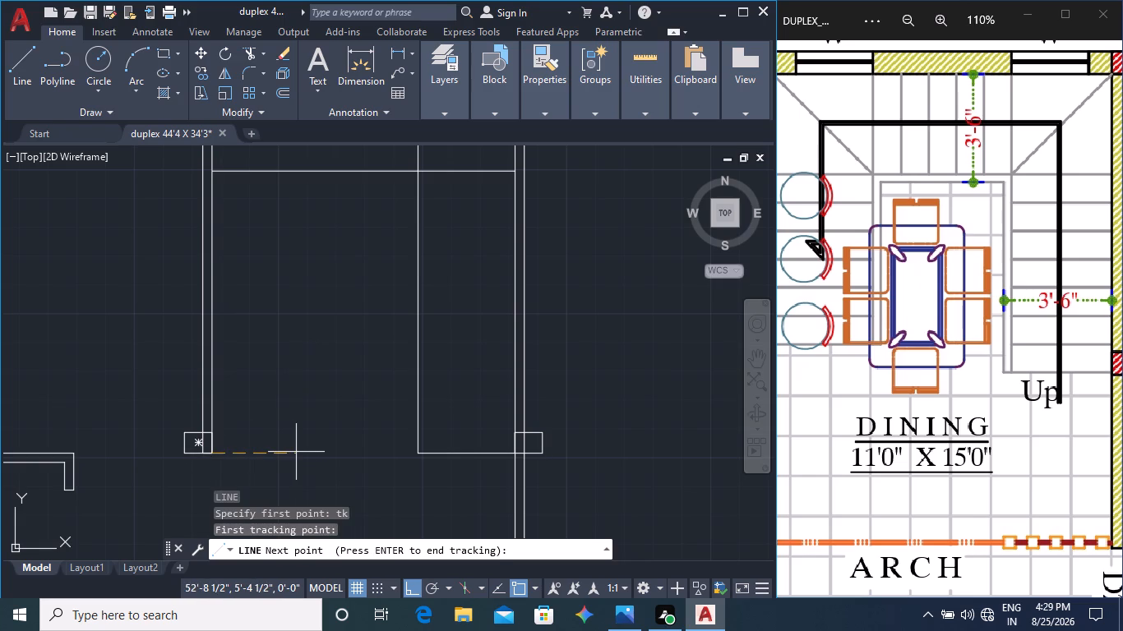
pyautogui.press('3')
pyautogui.press("'")
pyautogui.write('6"')
pyautogui.press('Return')
pyautogui.press('Return')
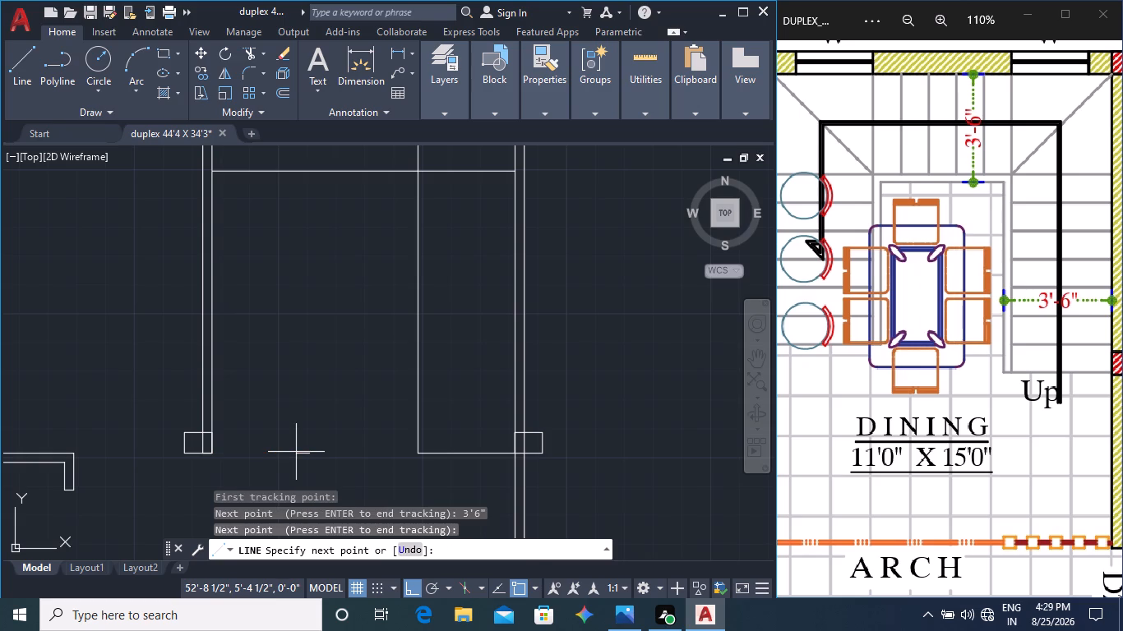
pyautogui.moveTo(329, 233); pyautogui.dragTo(331, 320, button='middle')
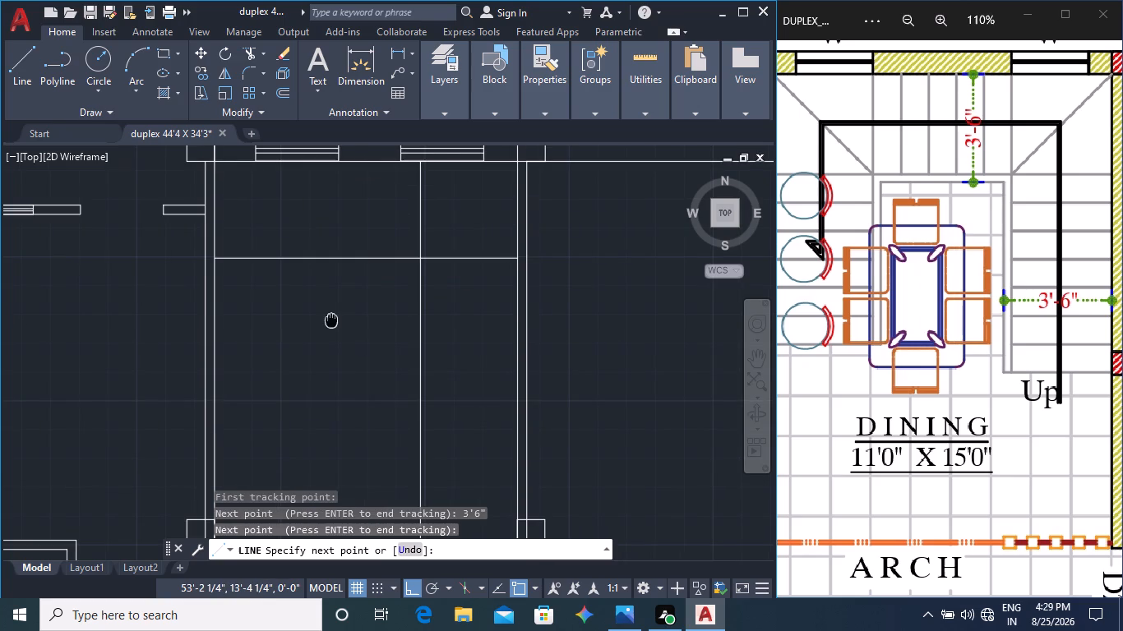
pyautogui.click(314, 164)
pyautogui.press('Escape')
# Offset the short horizontal line at the bottom of the right flight to start its treads.
pyautogui.scroll(-2, 363, 338)
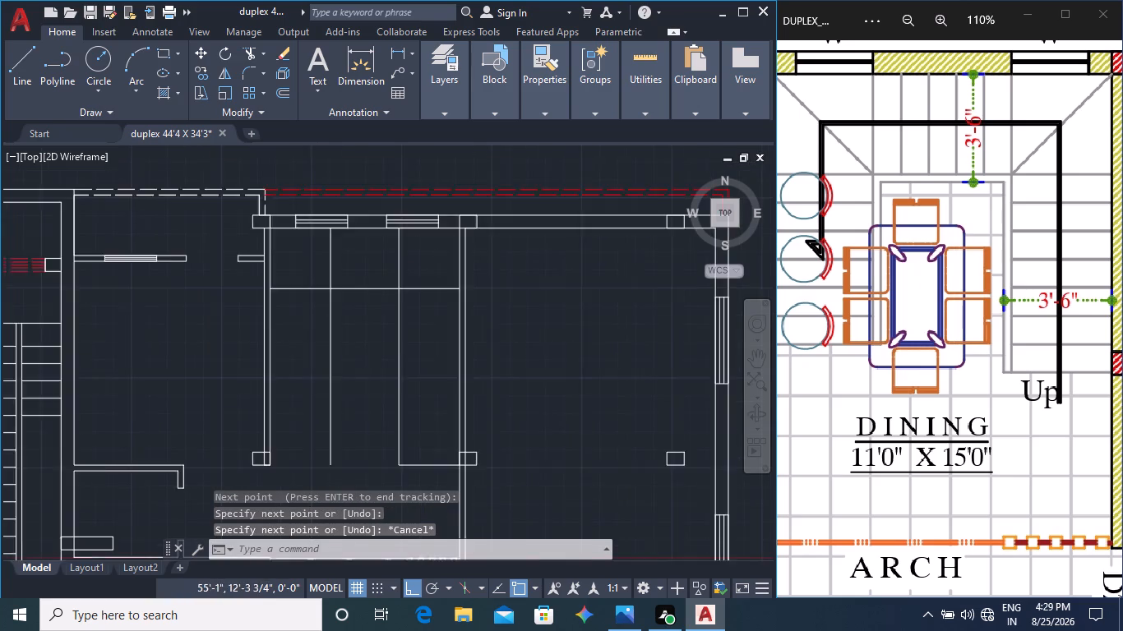
pyautogui.moveTo(365, 382); pyautogui.dragTo(367, 346, button='middle')
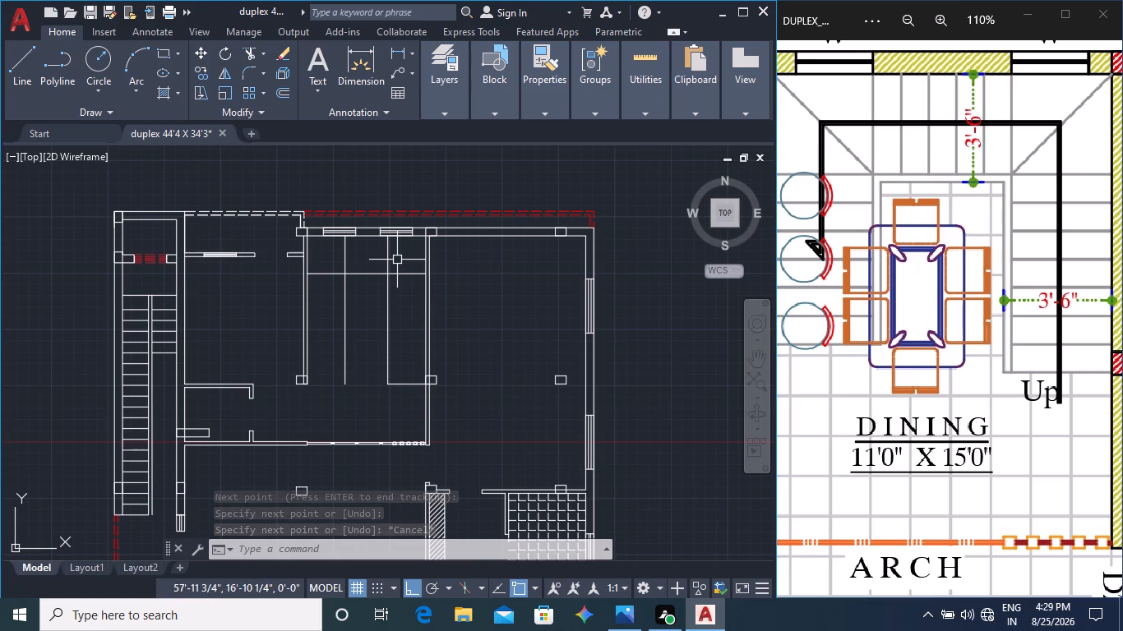
pyautogui.moveTo(360, 302); pyautogui.dragTo(368, 315, button='middle')
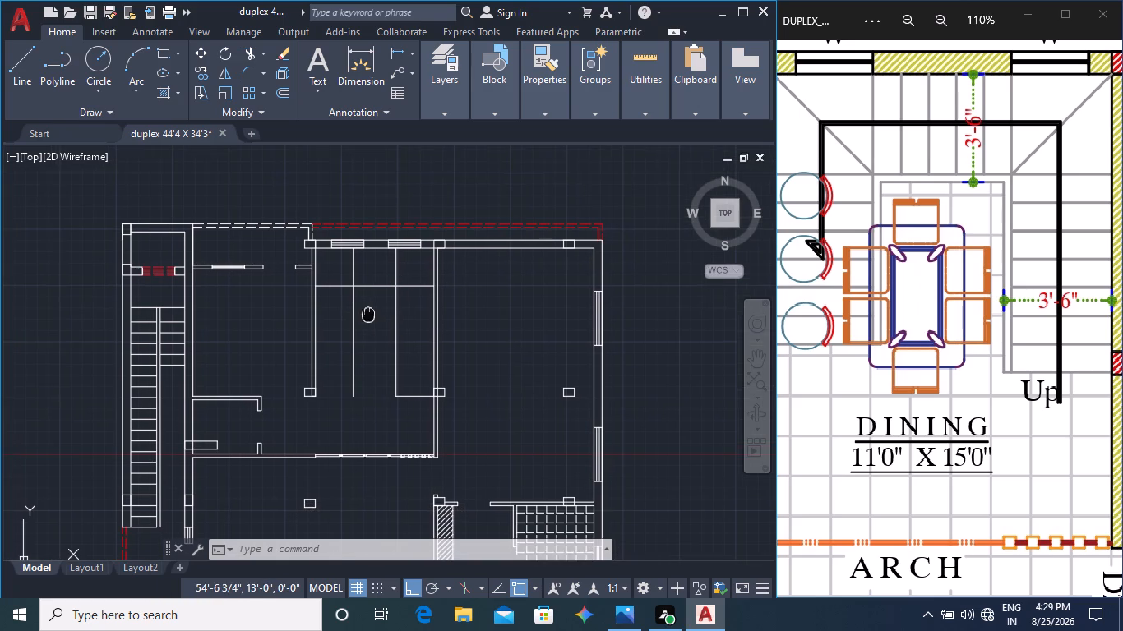
pyautogui.scroll(1, 371, 334)
pyautogui.moveTo(391, 394); pyautogui.dragTo(367, 352, button='middle')
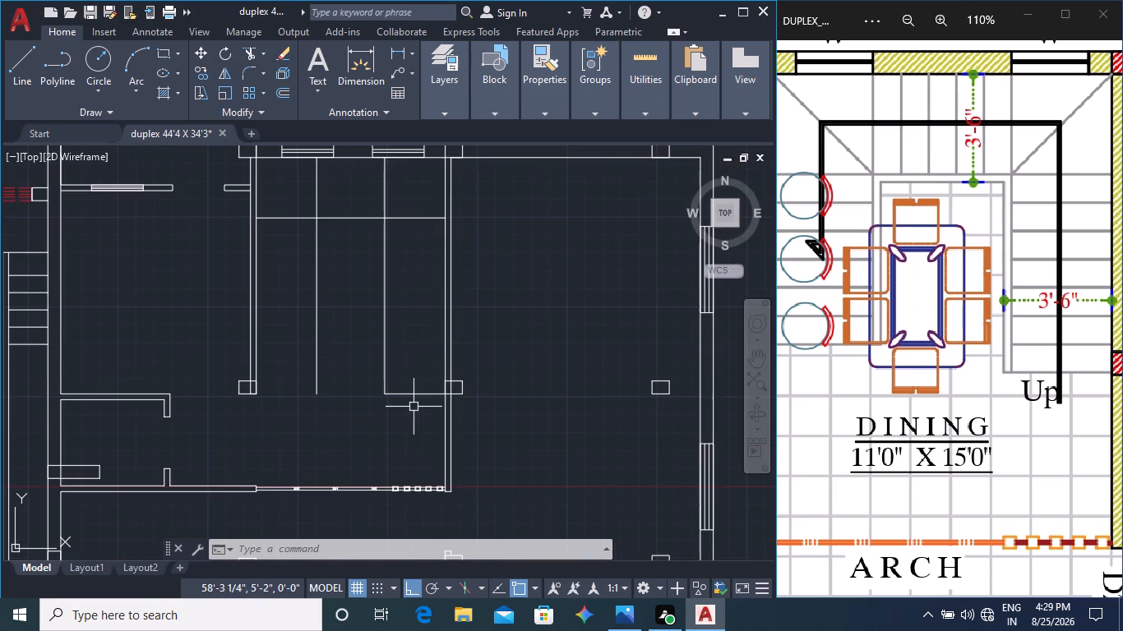
pyautogui.click(419, 394)
pyautogui.press('o')
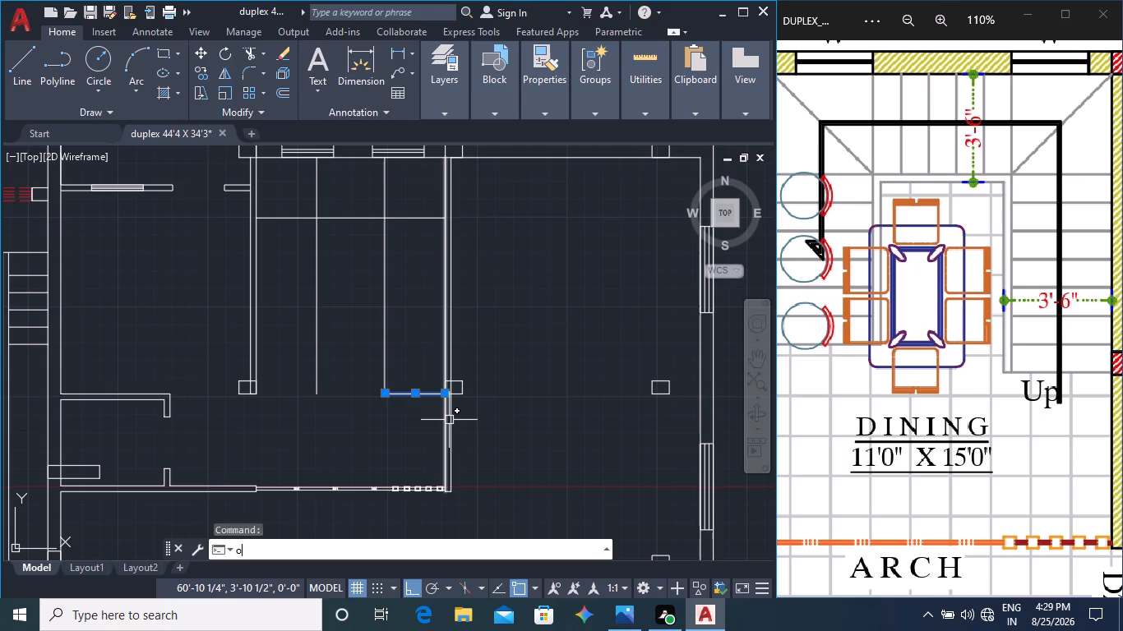
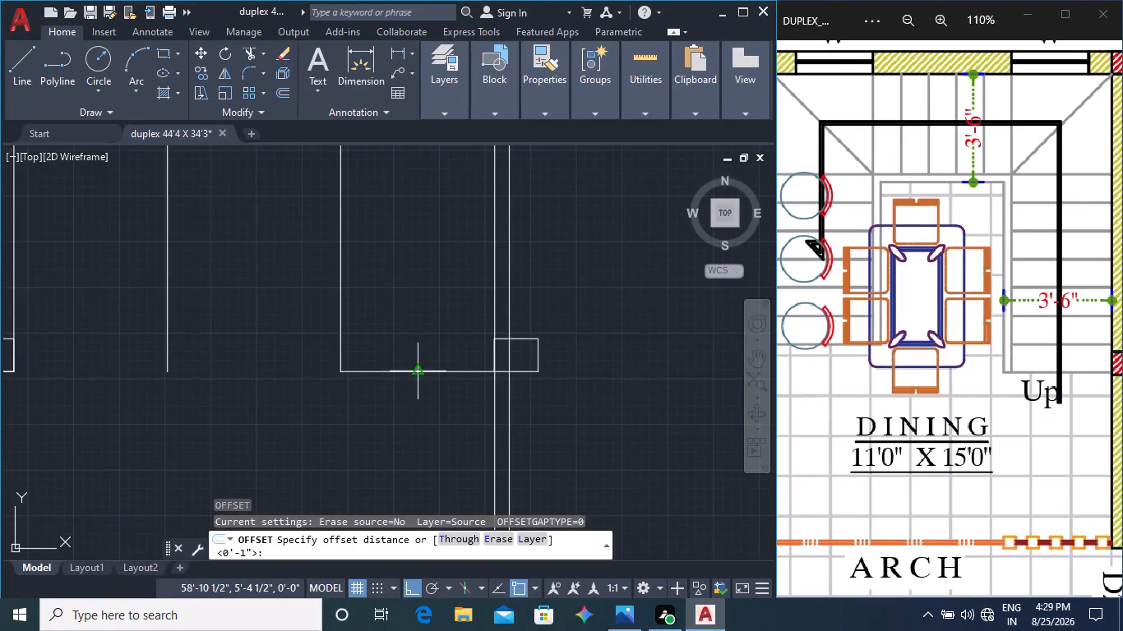
# Offset the right flight's bottom line 1' upward to create the first tread line.
pyautogui.write("1'")
pyautogui.press('Return')
pyautogui.click(413, 302)
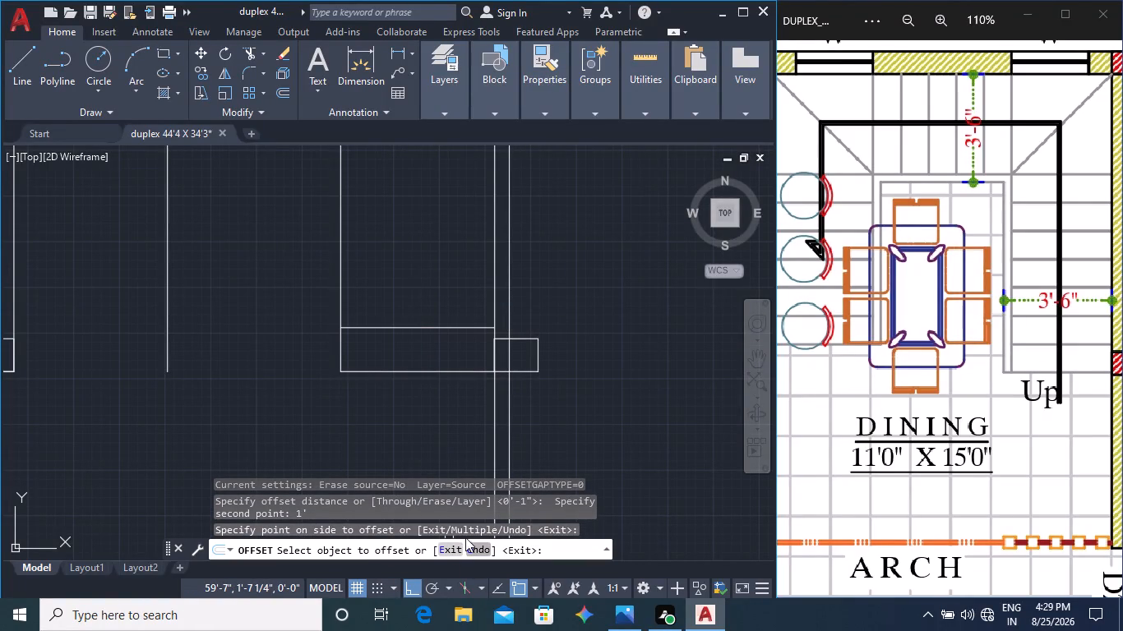
# Offset the first tread line upward eight more times at 1' spacing, stopping just below the horizontal landing line.
pyautogui.click(414, 329)
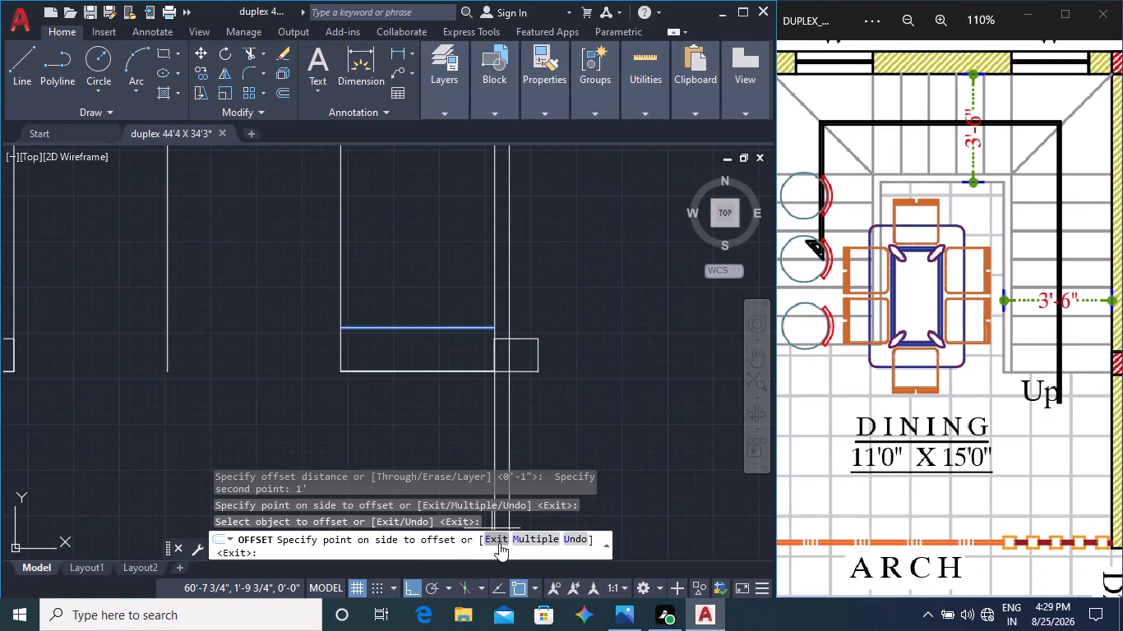
pyautogui.click(529, 533)
pyautogui.click(528, 537)
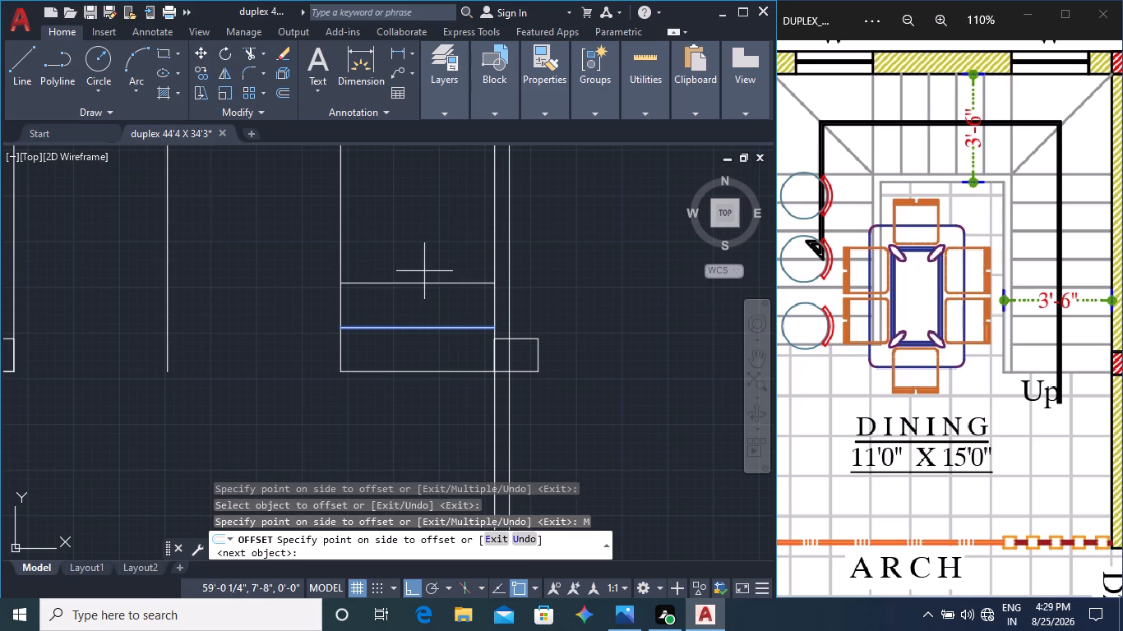
pyautogui.click(424, 270)
pyautogui.click(429, 240)
pyautogui.moveTo(432, 258); pyautogui.dragTo(459, 452, button='middle')
pyautogui.middleClick(450, 299)
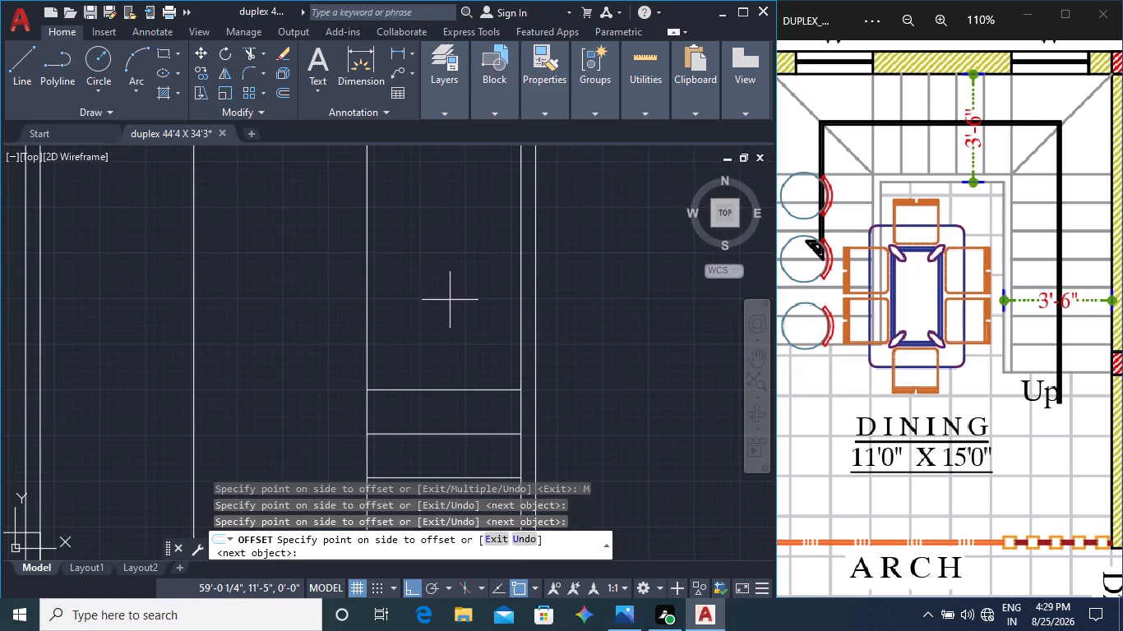
pyautogui.click(473, 298)
pyautogui.click(450, 233)
pyautogui.click(452, 216)
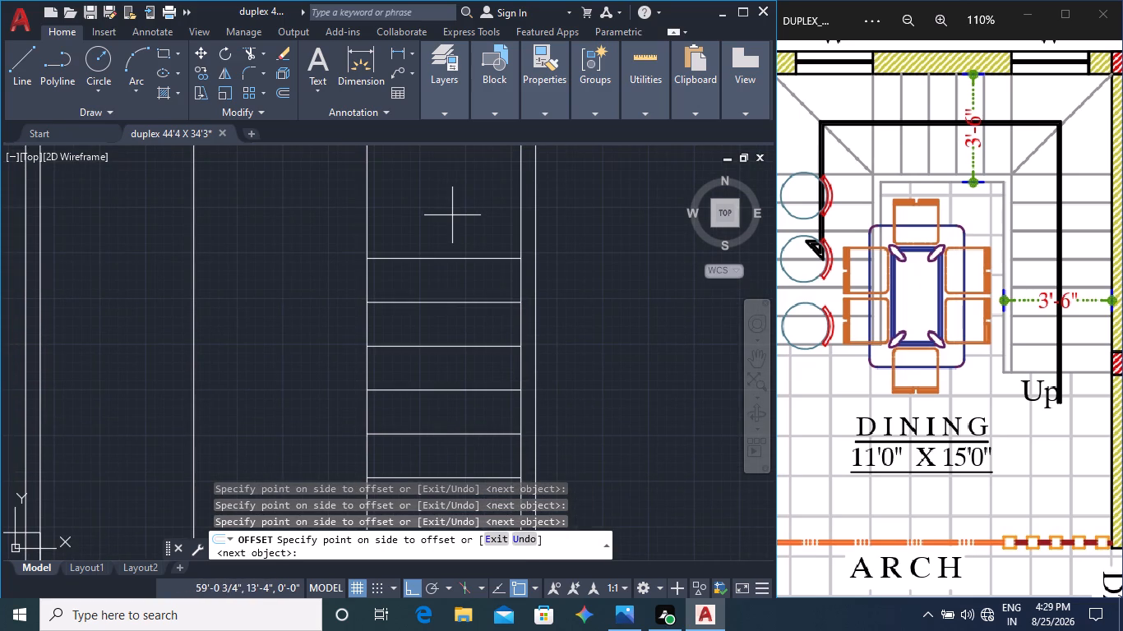
pyautogui.moveTo(467, 260); pyautogui.dragTo(502, 436, button='middle')
pyautogui.click(502, 366)
pyautogui.click(492, 330)
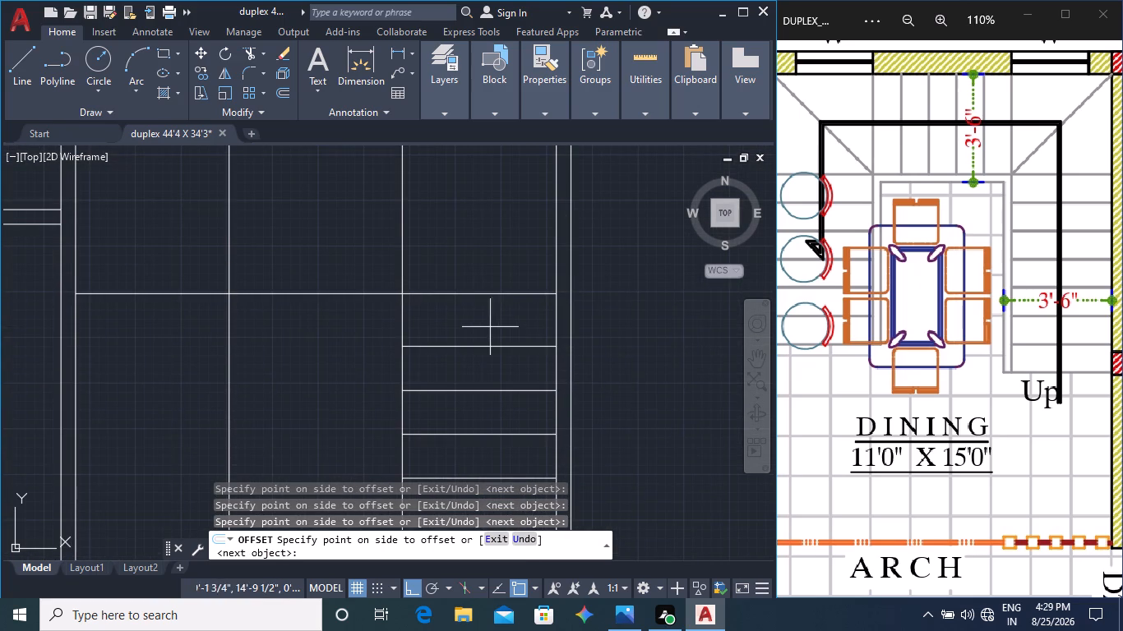
pyautogui.click(480, 306)
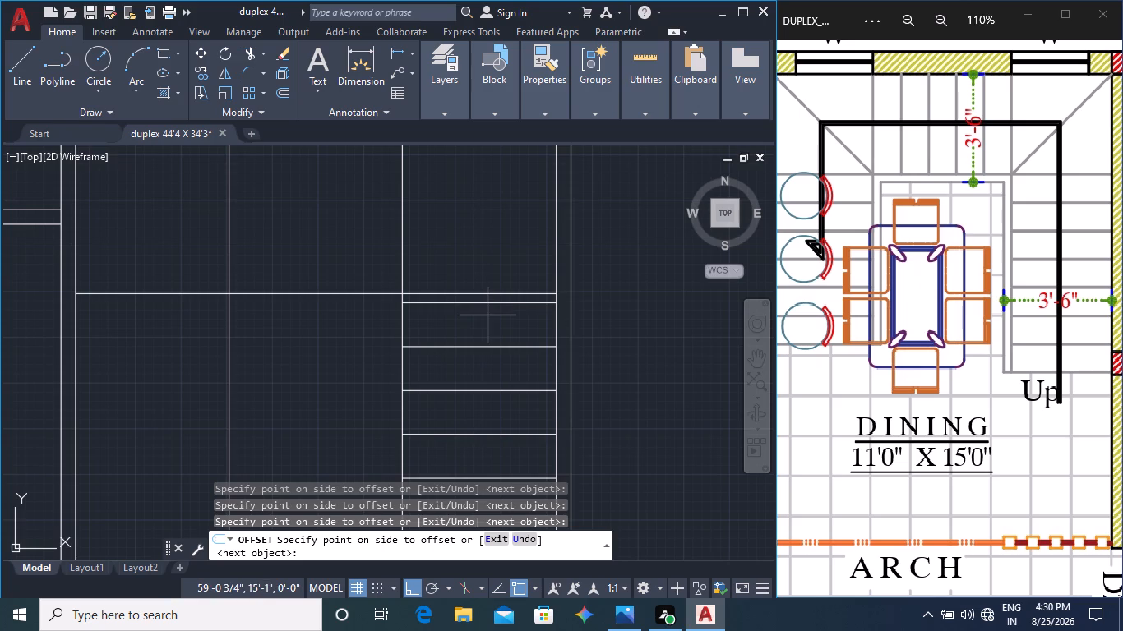
# Undo the right flight's last tread offset and recreate it 1' above the topmost remaining tread.
pyautogui.hotkey('ctrl', 'z')
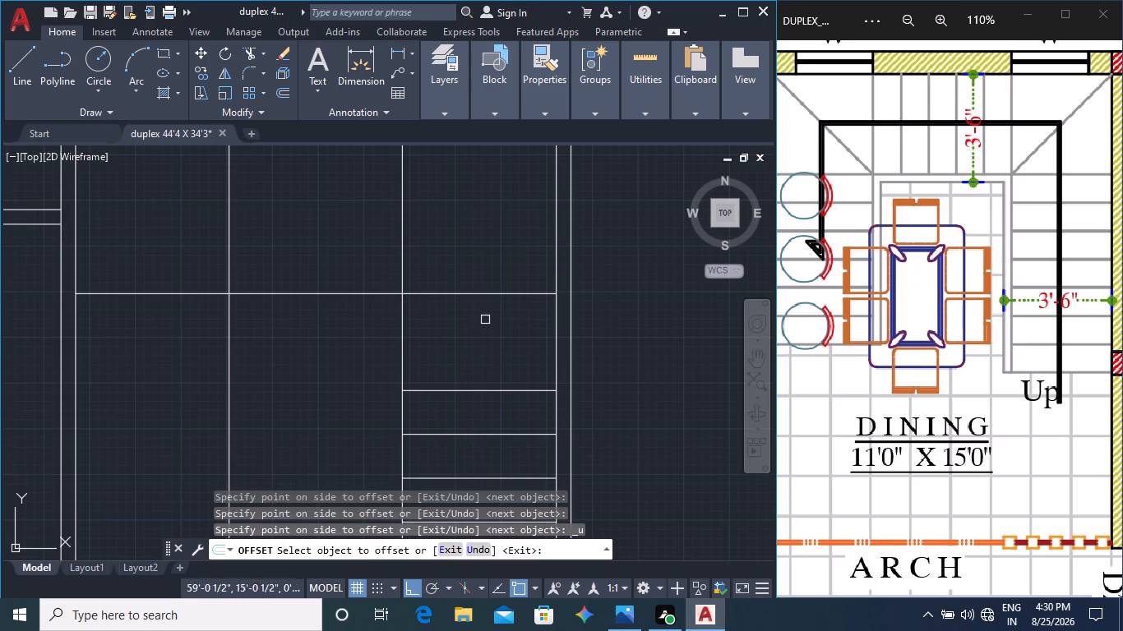
pyautogui.click(473, 337)
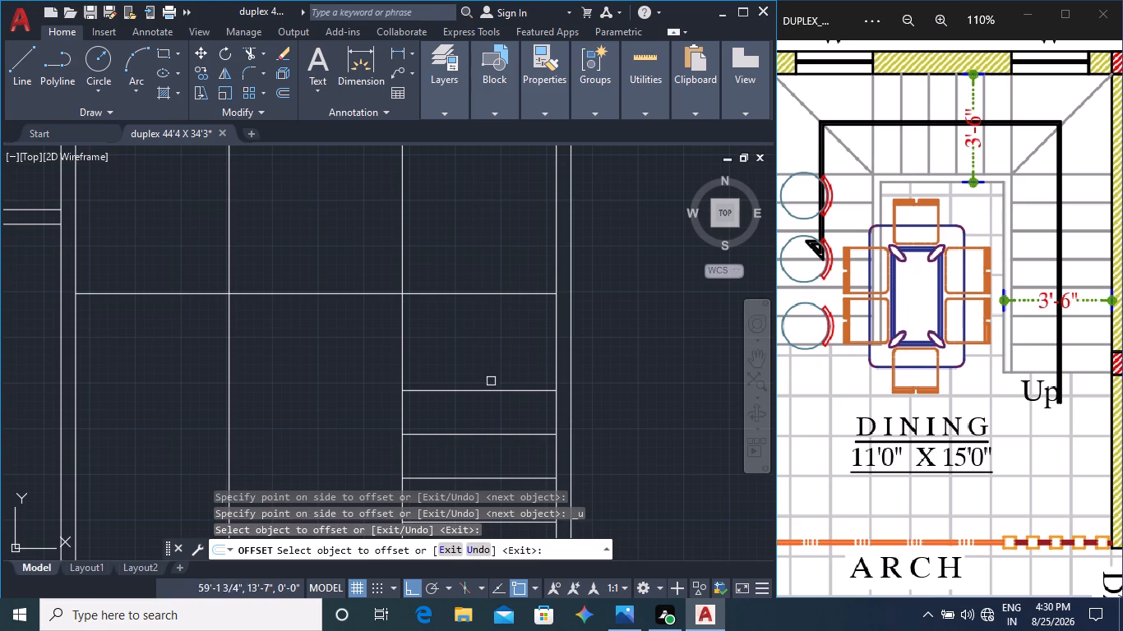
pyautogui.click(489, 389)
pyautogui.click(492, 332)
pyautogui.press('Escape')
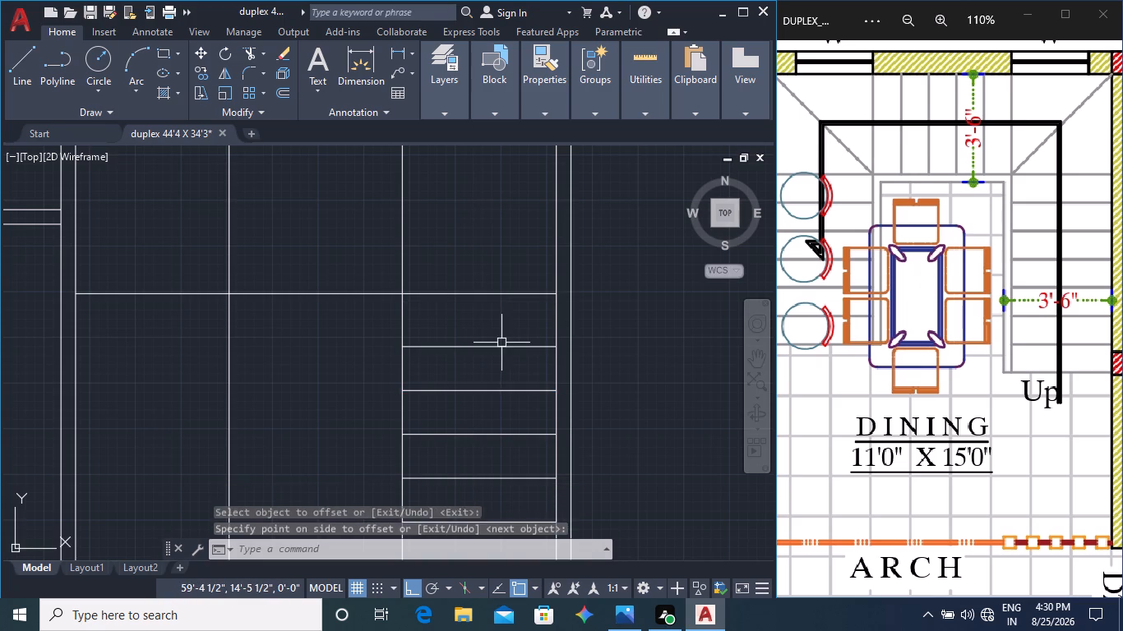
# Draw a horizontal line closing the left flight's bottom, from its inner edge's lower end to the left column's lower-right corner.
pyautogui.moveTo(460, 383); pyautogui.dragTo(538, 339, button='middle')
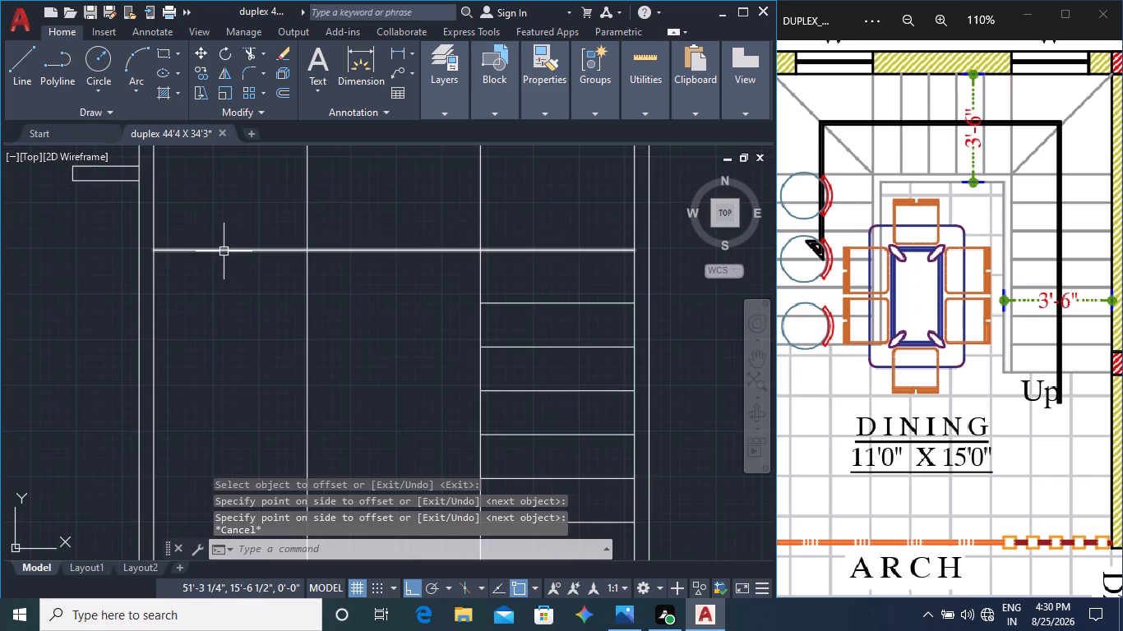
pyautogui.moveTo(261, 362); pyautogui.dragTo(291, 246, button='middle')
pyautogui.scroll(-2, 284, 408)
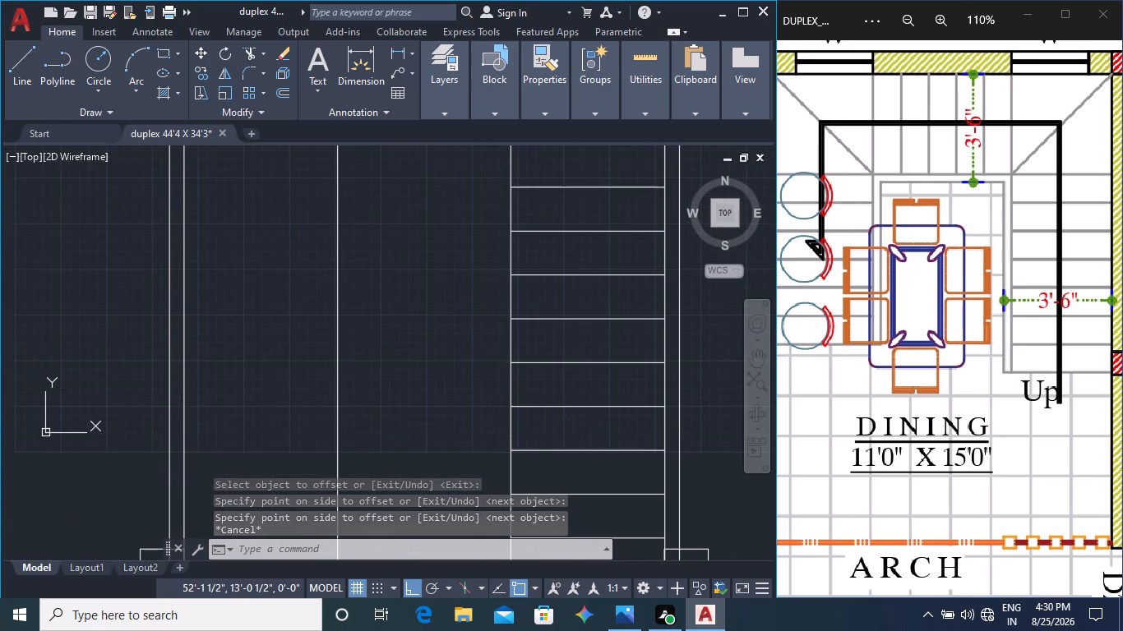
pyautogui.moveTo(293, 435); pyautogui.dragTo(317, 269, button='middle')
pyautogui.scroll(2, 307, 284)
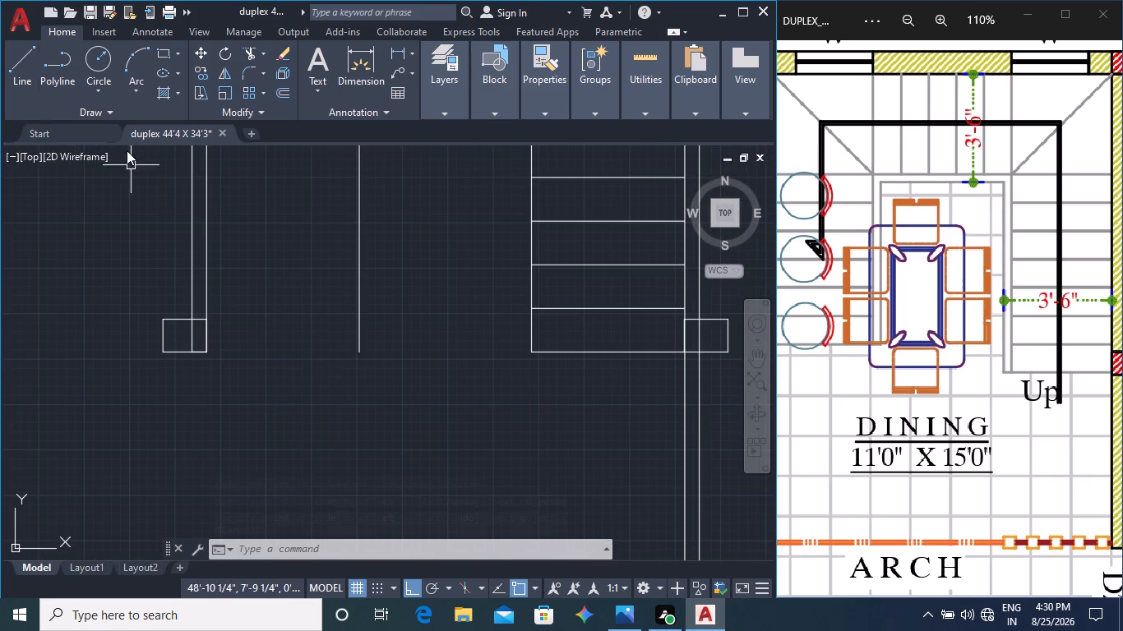
pyautogui.click(29, 84)
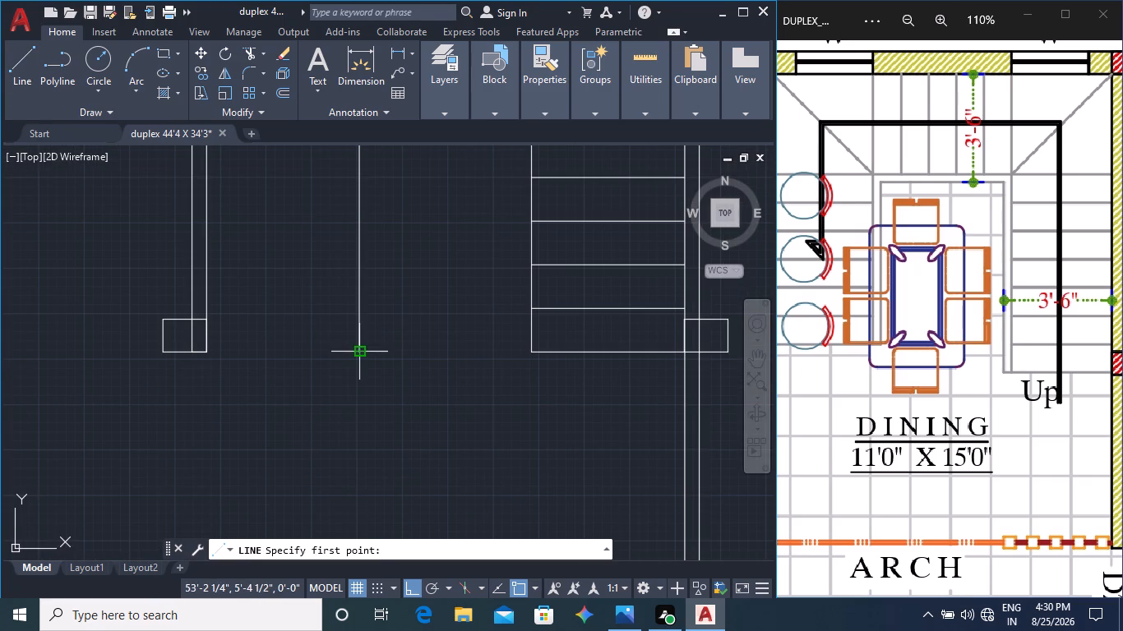
pyautogui.click(355, 351)
pyautogui.click(205, 352)
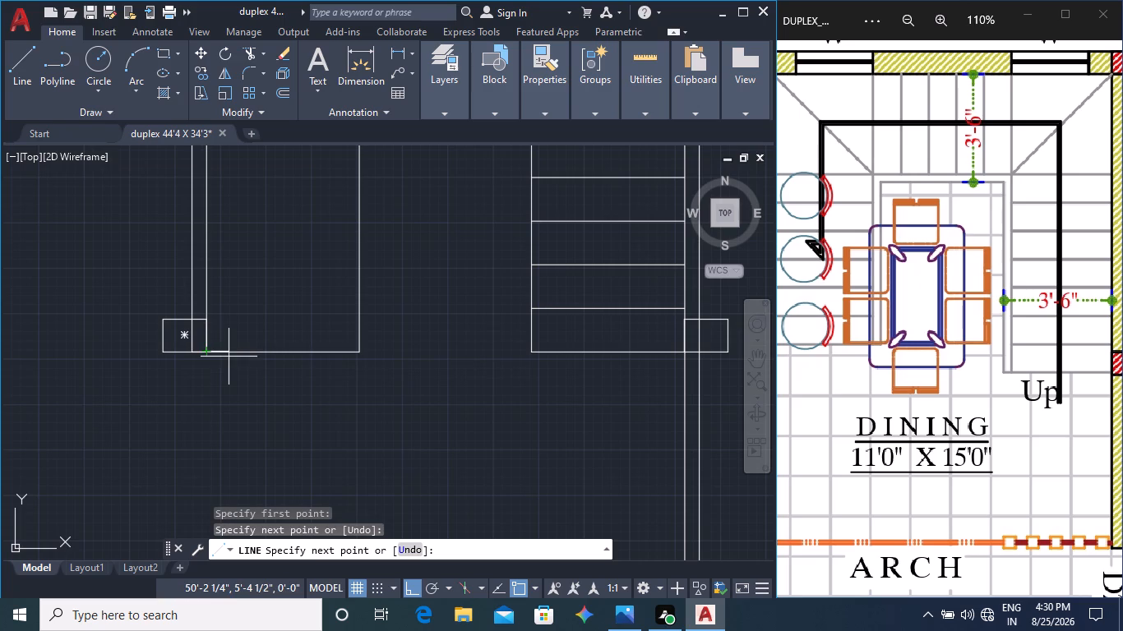
pyautogui.press('Escape')
# Offset the left flight's bottom line upward four times at 1' spacing to start its treads.
pyautogui.moveTo(269, 297); pyautogui.dragTo(303, 451, button='middle')
pyautogui.scroll(-2, 318, 408)
pyautogui.moveTo(325, 328); pyautogui.dragTo(345, 396, button='middle')
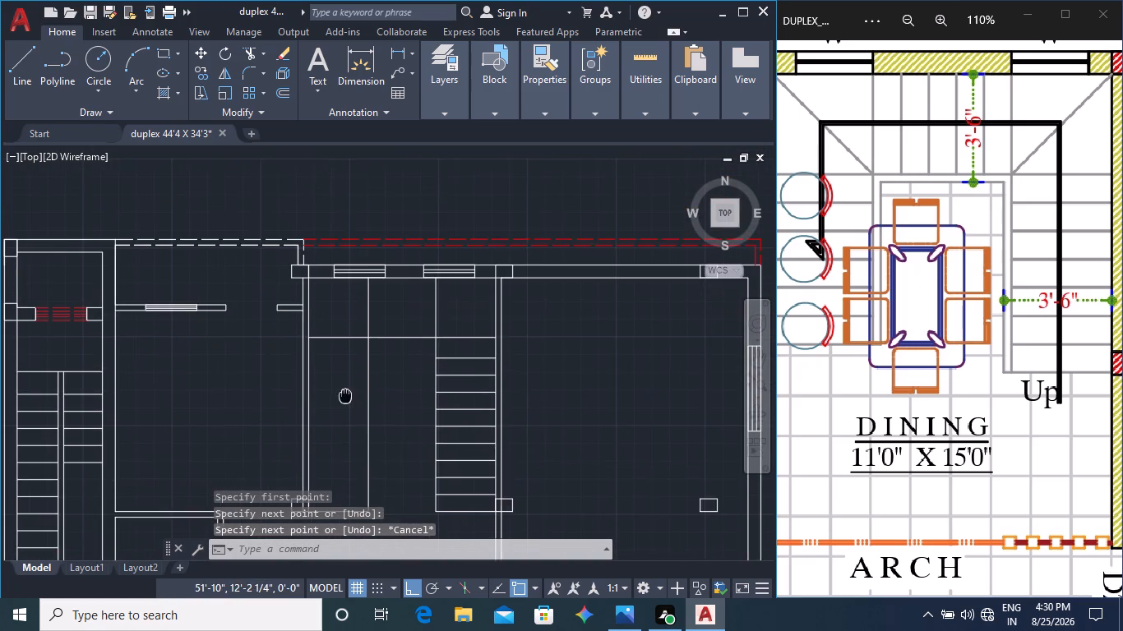
pyautogui.scroll(1, 341, 337)
pyautogui.moveTo(363, 426); pyautogui.dragTo(354, 321, button='middle')
pyautogui.moveTo(349, 417); pyautogui.dragTo(363, 426, button='middle')
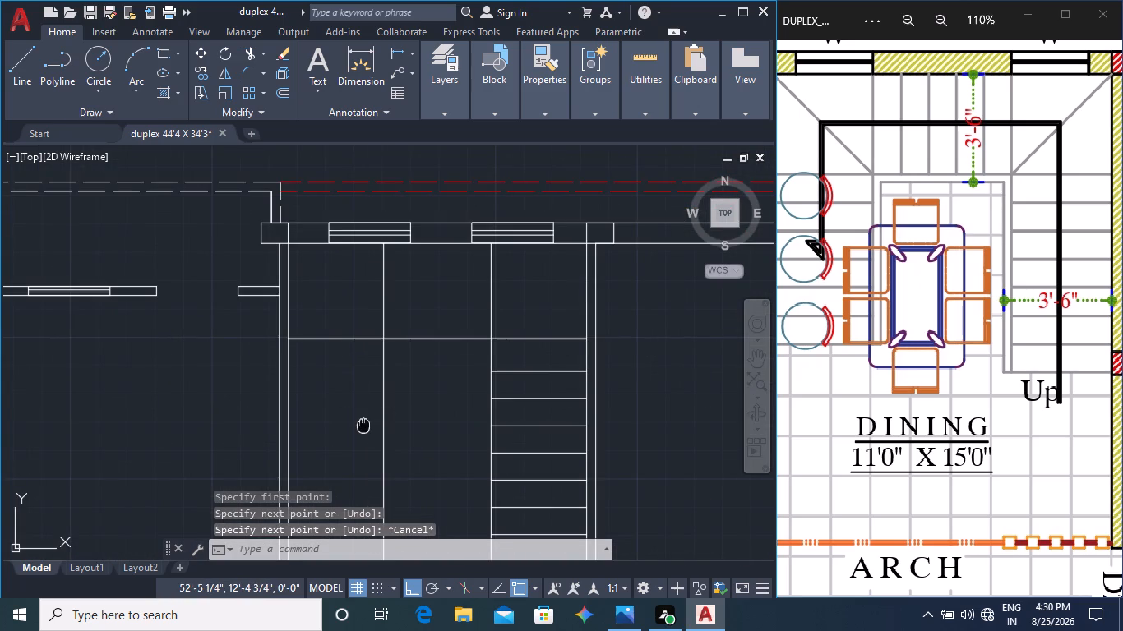
pyautogui.moveTo(363, 426); pyautogui.dragTo(367, 302, button='middle')
pyautogui.click(368, 398)
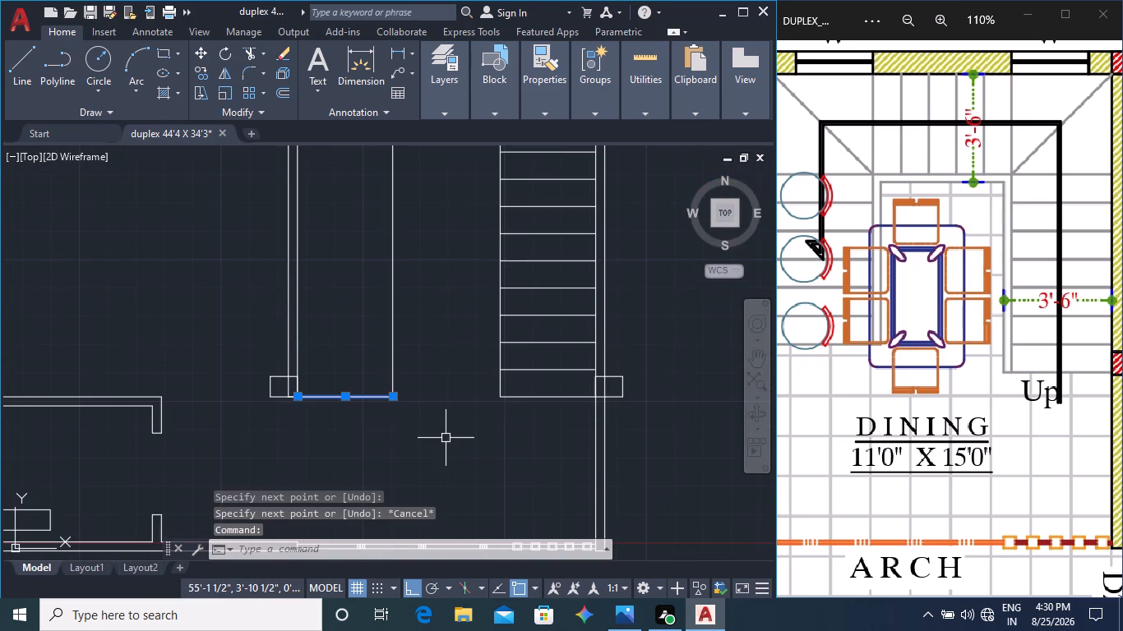
pyautogui.press('o')
pyautogui.press('Return')
pyautogui.press('Return')
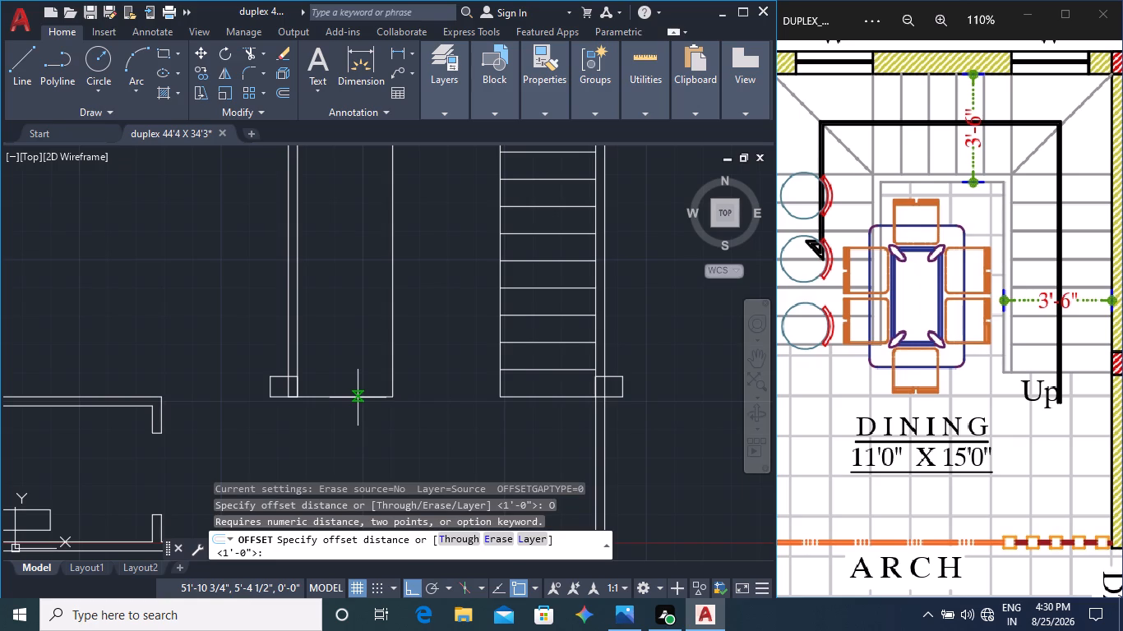
pyautogui.press('Return')
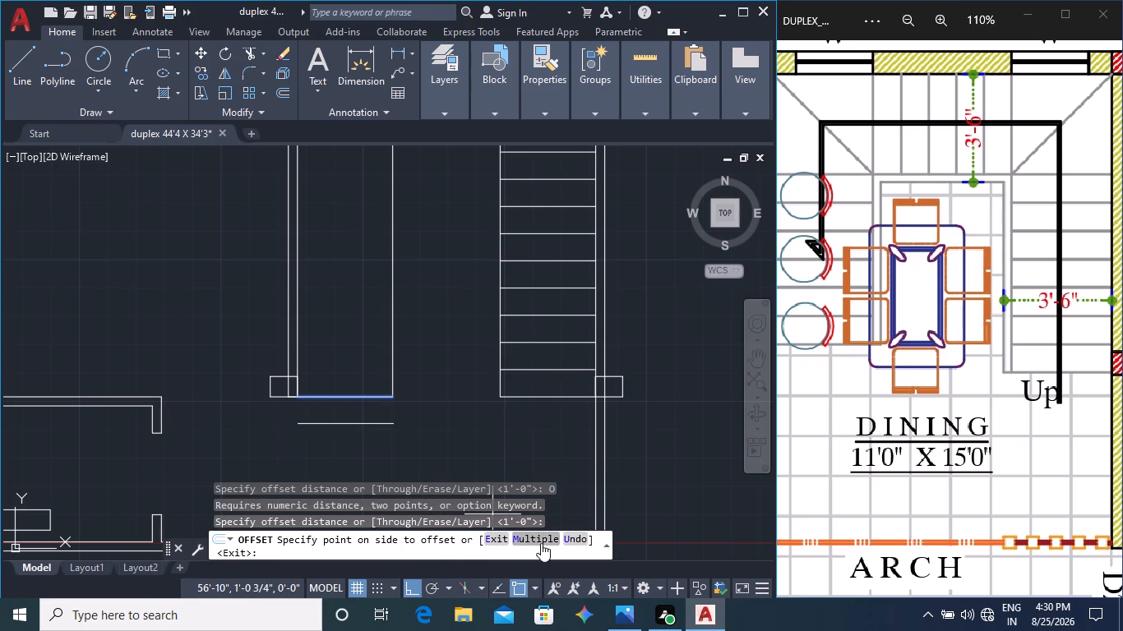
pyautogui.click(539, 533)
pyautogui.click(539, 537)
pyautogui.click(349, 344)
pyautogui.click(346, 302)
pyautogui.click(344, 259)
pyautogui.click(344, 231)
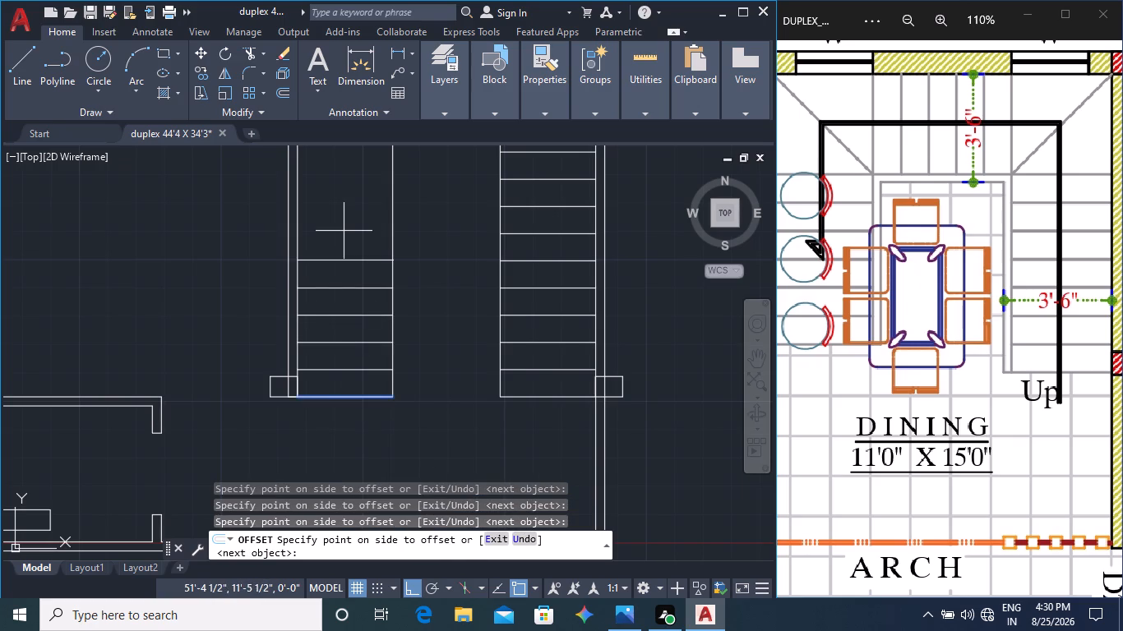
# Continue the left flight's treads with five more 1' offsets, up to just below the horizontal landing line.
pyautogui.moveTo(349, 217); pyautogui.dragTo(373, 325, button='middle')
pyautogui.scroll(-1, 350, 217)
pyautogui.click(367, 314)
pyautogui.click(366, 283)
pyautogui.click(369, 260)
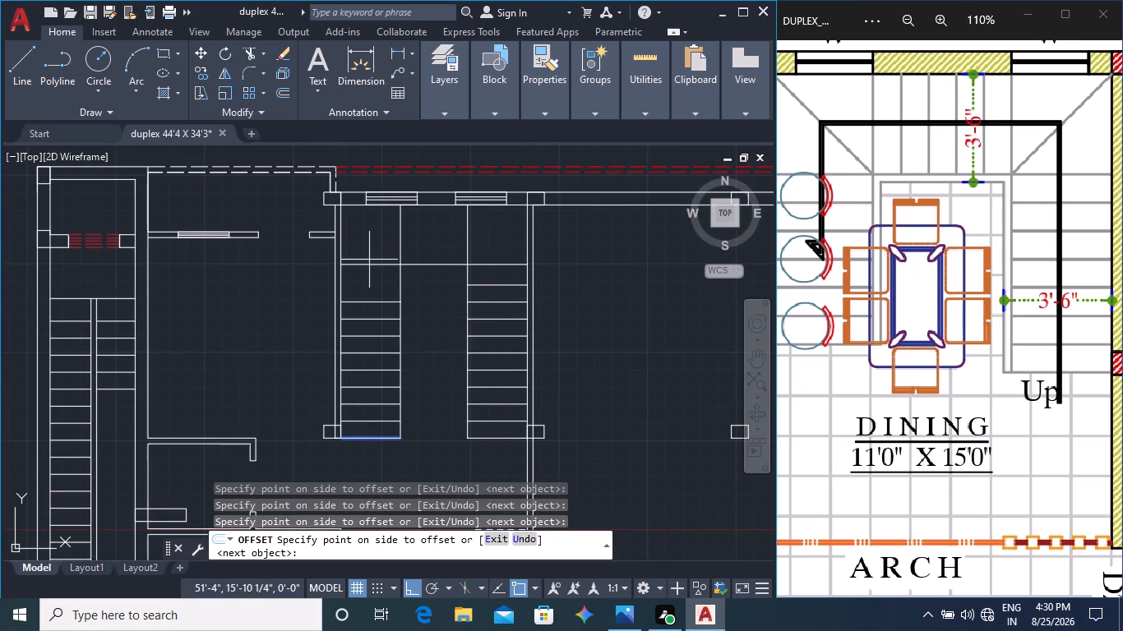
pyautogui.click(375, 279)
pyautogui.scroll(3, 375, 280)
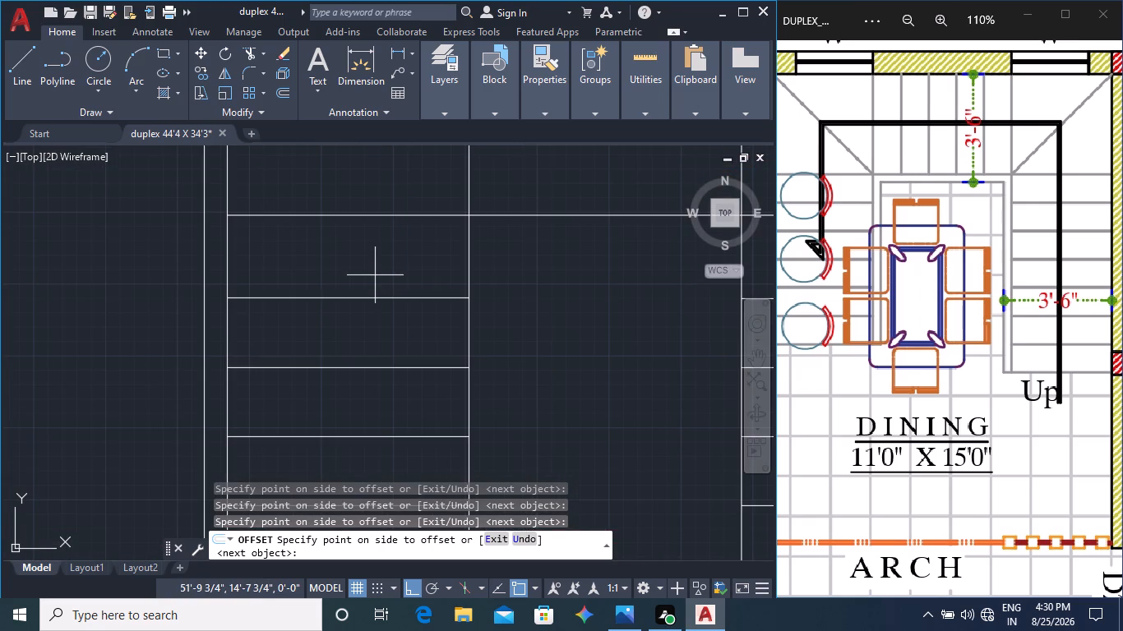
pyautogui.click(376, 251)
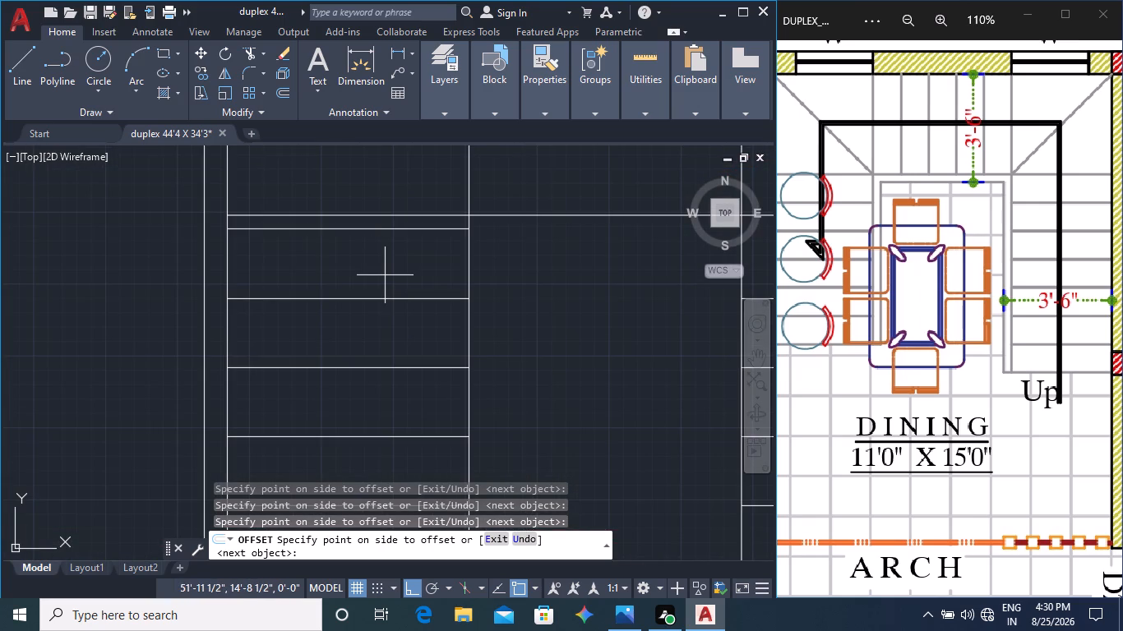
# Undo the left flight's last tread offset and recreate it 1' above the topmost remaining tread.
pyautogui.hotkey('ctrl', 'z')
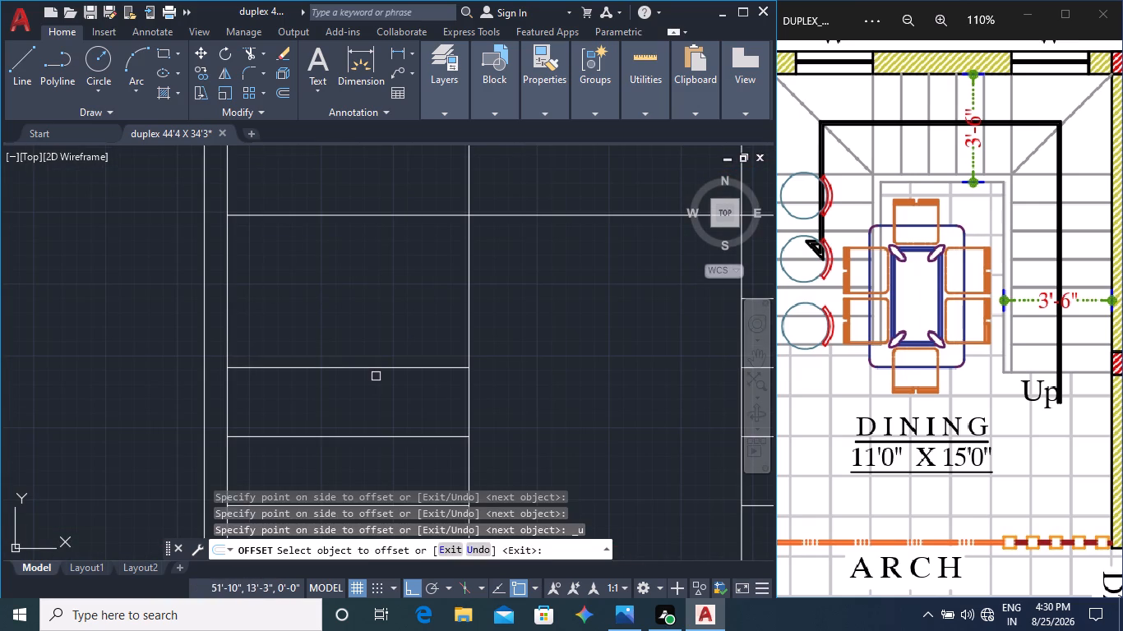
pyautogui.click(376, 367)
pyautogui.click(367, 284)
pyautogui.press('Escape')
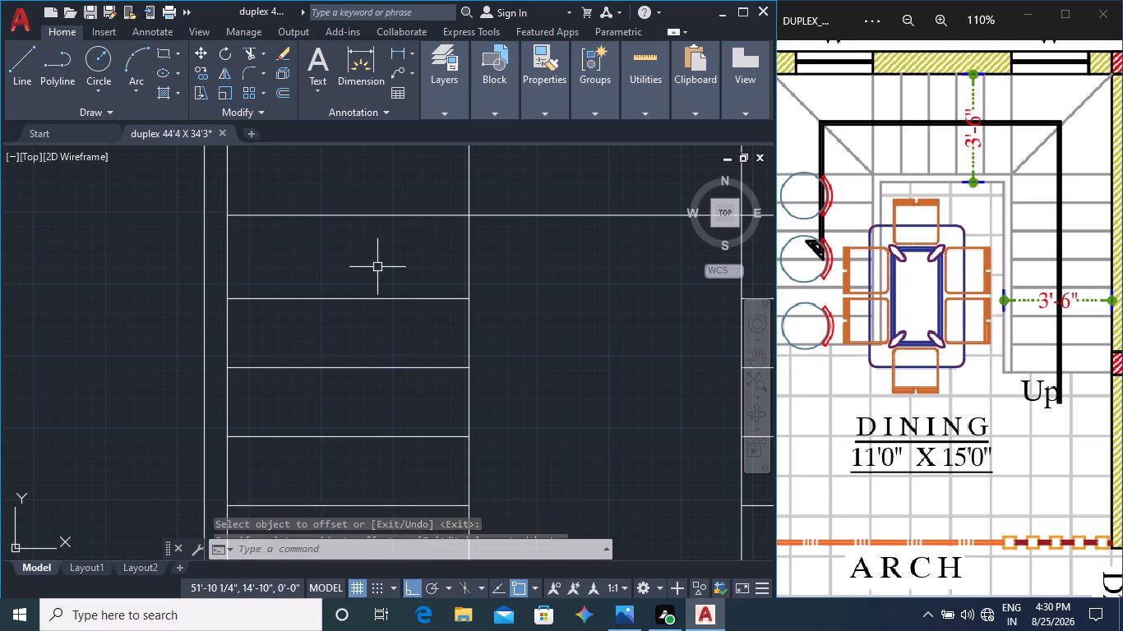
# Check the dining stair in the reference image and erase the four lowest horizontal lines of the left flight.
pyautogui.scroll(-1, 381, 291)
pyautogui.moveTo(397, 383); pyautogui.dragTo(393, 322, button='middle')
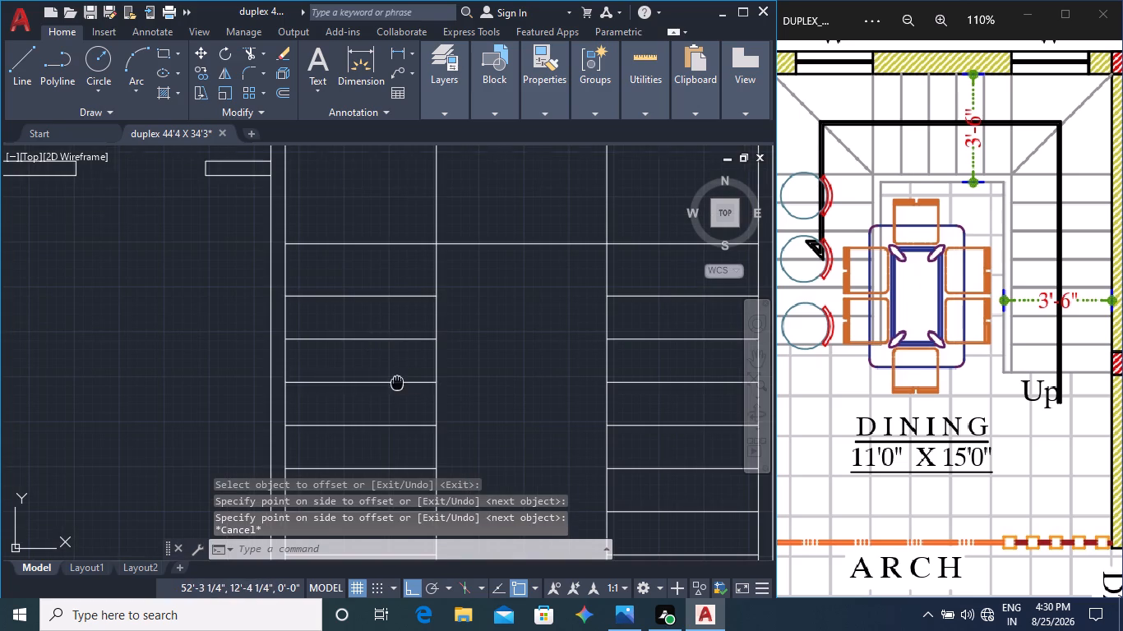
pyautogui.middleClick(852, 371)
pyautogui.moveTo(811, 366); pyautogui.dragTo(865, 399, button='middle')
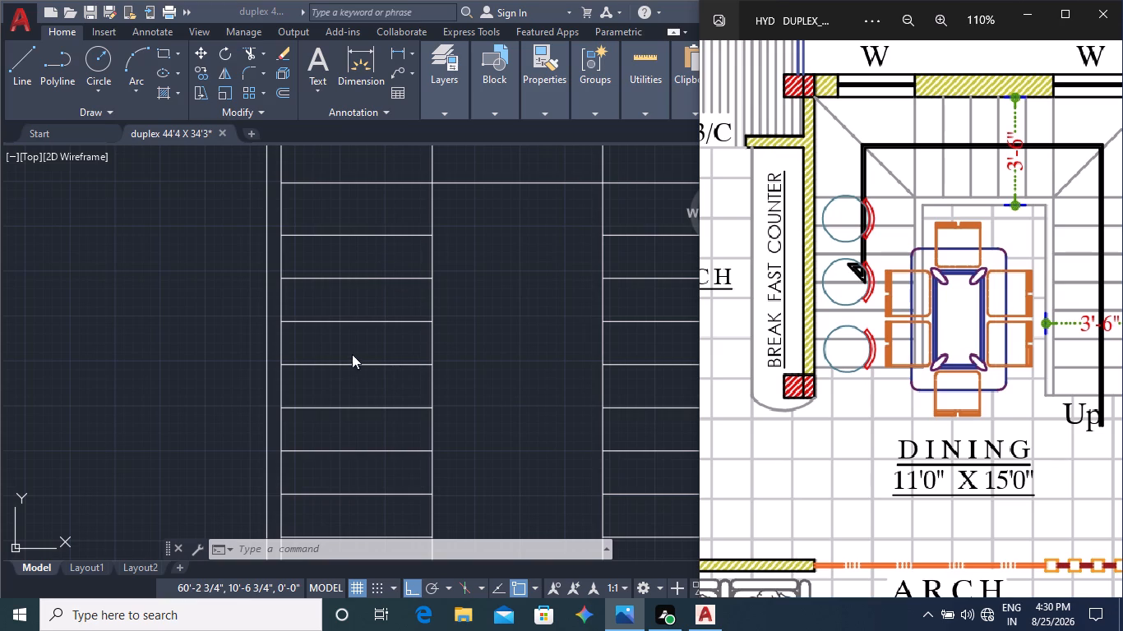
pyautogui.moveTo(373, 436); pyautogui.dragTo(393, 345, button='middle')
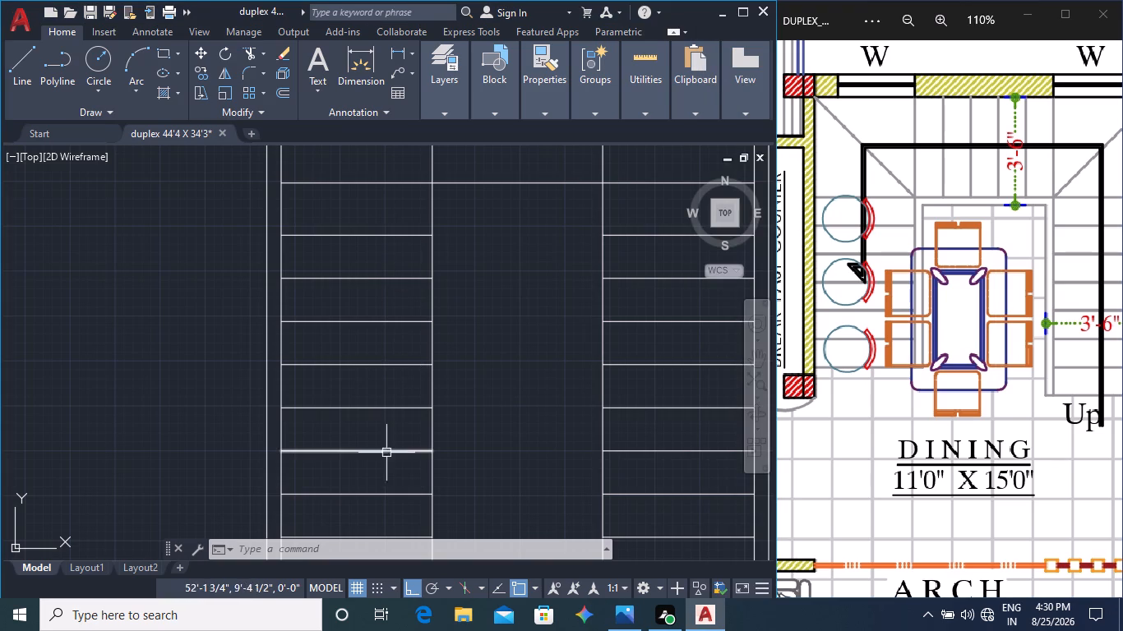
pyautogui.moveTo(382, 457); pyautogui.dragTo(396, 365, button='middle')
pyautogui.click(391, 393)
pyautogui.moveTo(389, 514); pyautogui.dragTo(413, 353, button='middle')
pyautogui.scroll(-1, 406, 394)
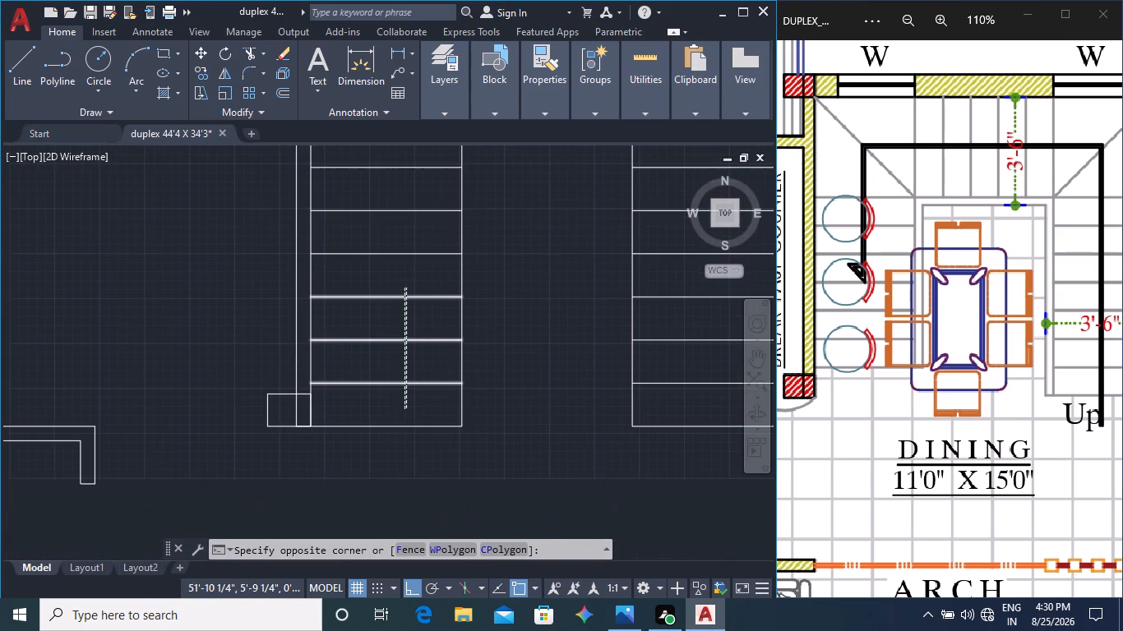
pyautogui.moveTo(413, 353); pyautogui.dragTo(425, 326, button='middle')
pyautogui.click(424, 367)
pyautogui.press('Delete')
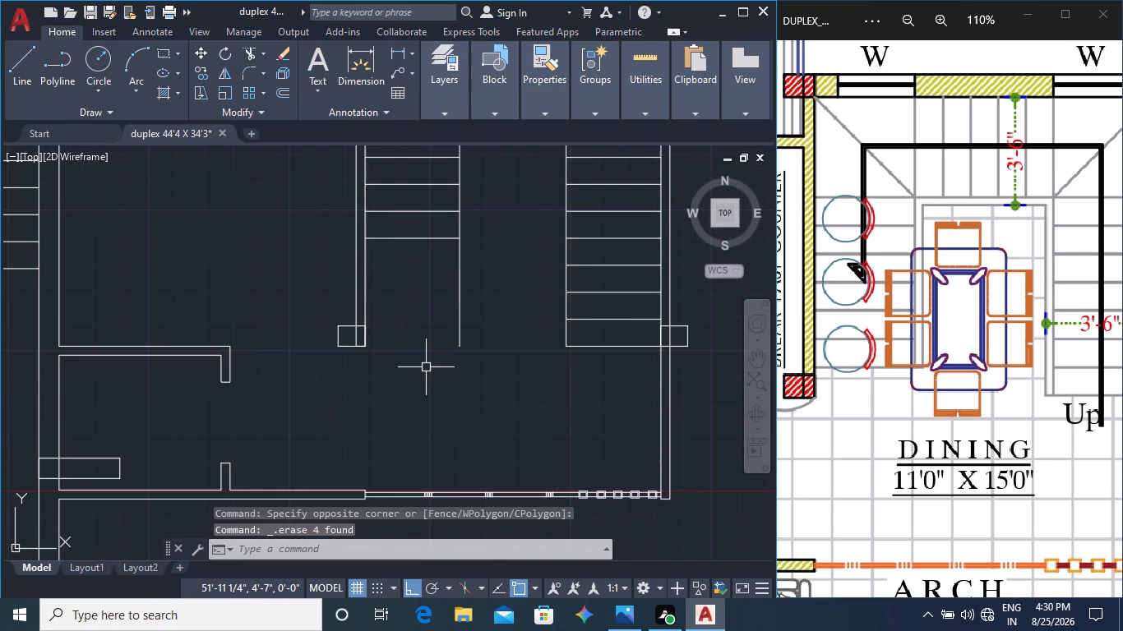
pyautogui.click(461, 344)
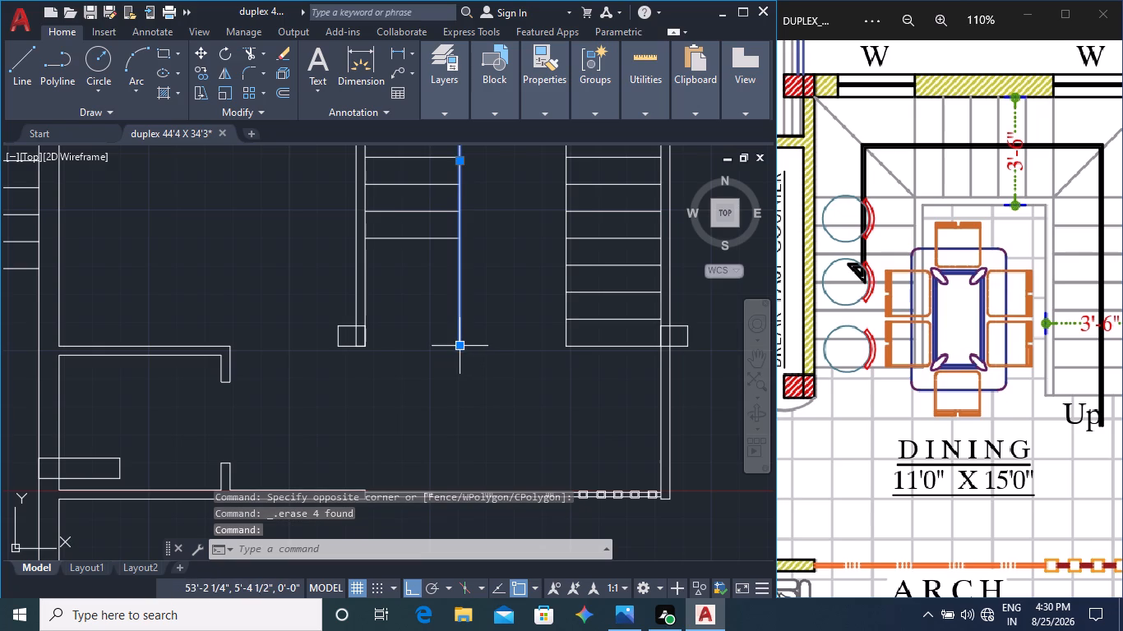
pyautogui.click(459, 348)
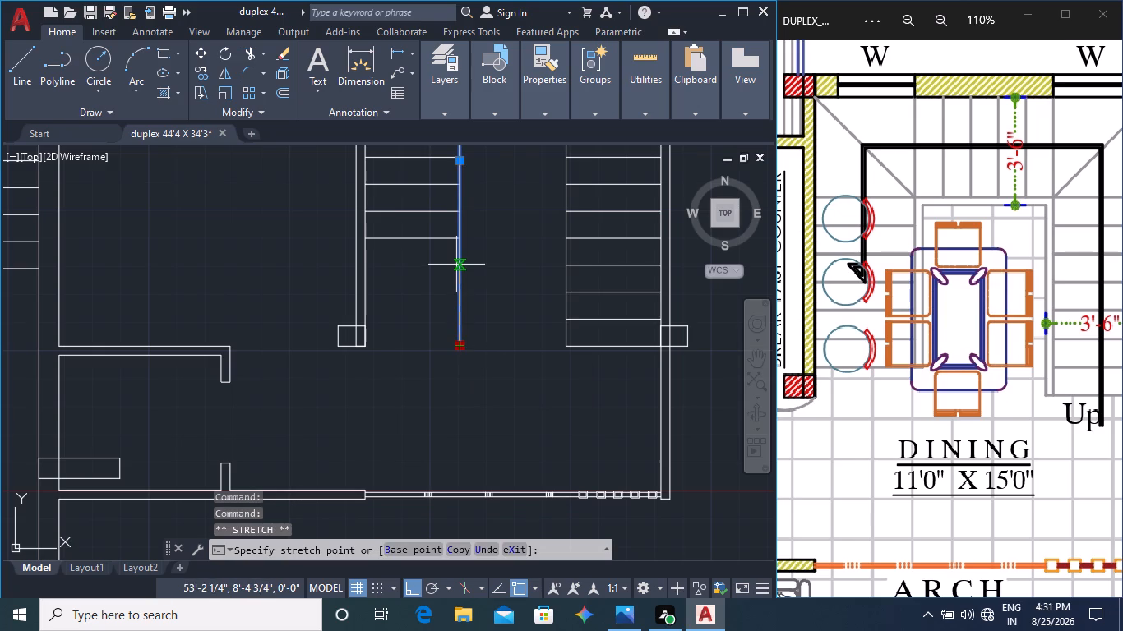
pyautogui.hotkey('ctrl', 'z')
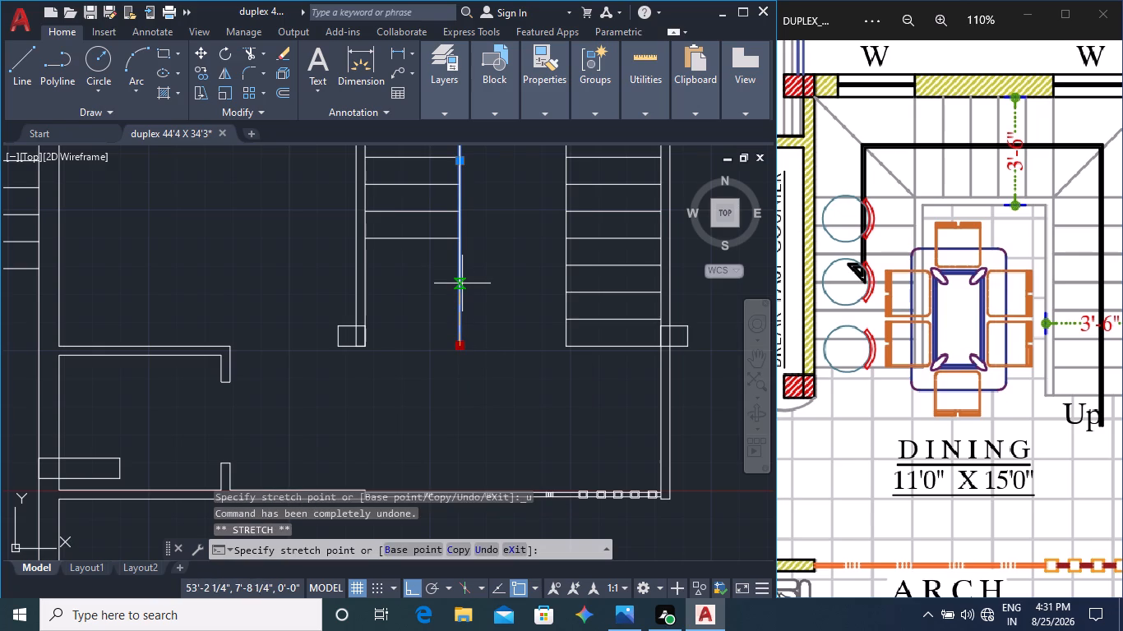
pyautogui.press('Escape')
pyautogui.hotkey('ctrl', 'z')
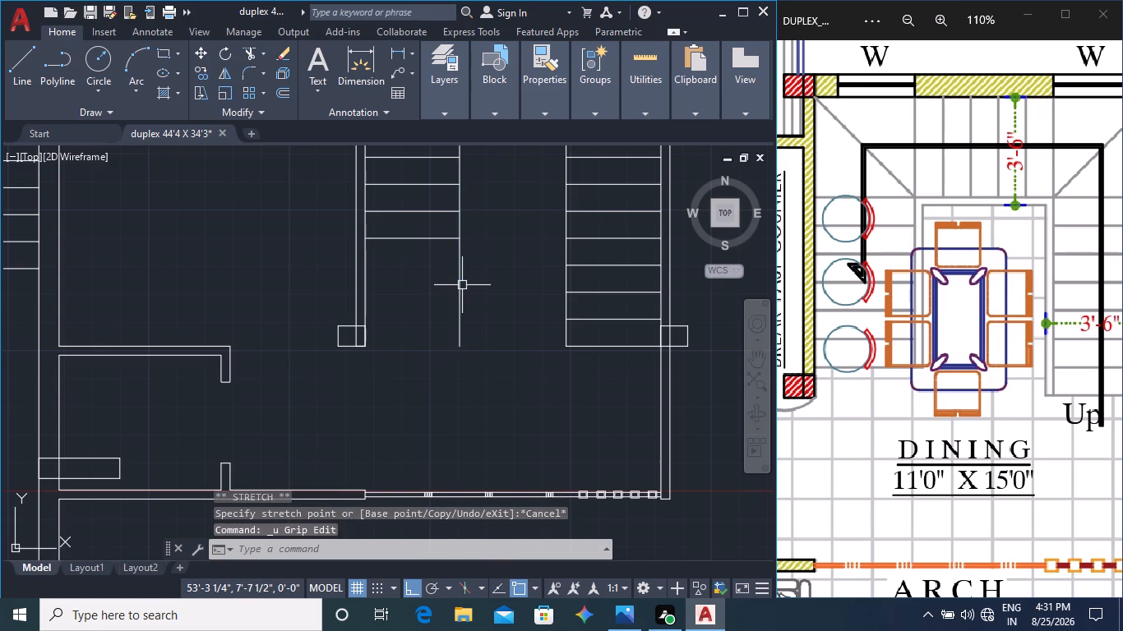
# Undo the erasure of the left flight's four lowest horizontal lines and erase only the two lowest ones.
pyautogui.hotkey('ctrl', 'z')
pyautogui.click(421, 371)
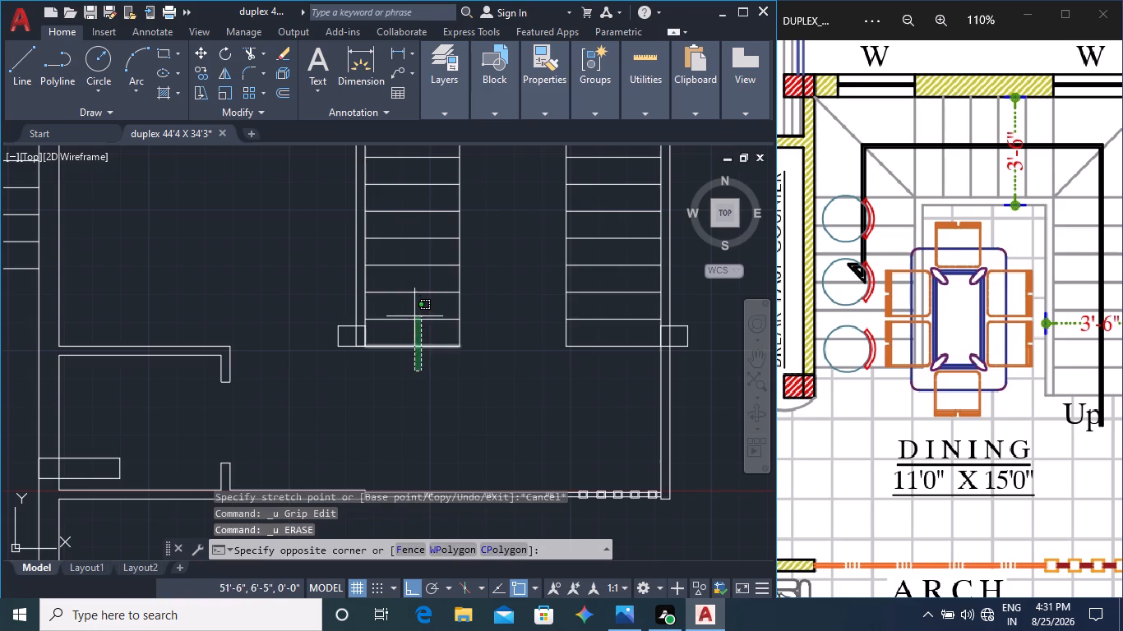
pyautogui.click(414, 311)
pyautogui.press('Delete')
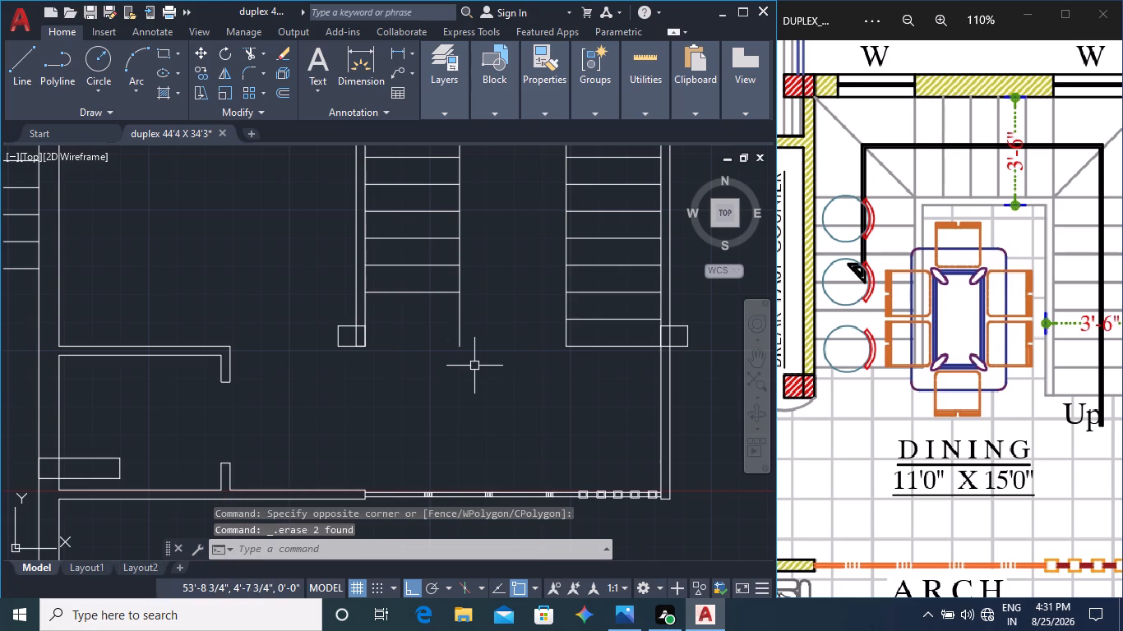
# Shorten the left flight's inner vertical line so it ends at the lowest remaining tread.
pyautogui.click(460, 342)
pyautogui.click(460, 345)
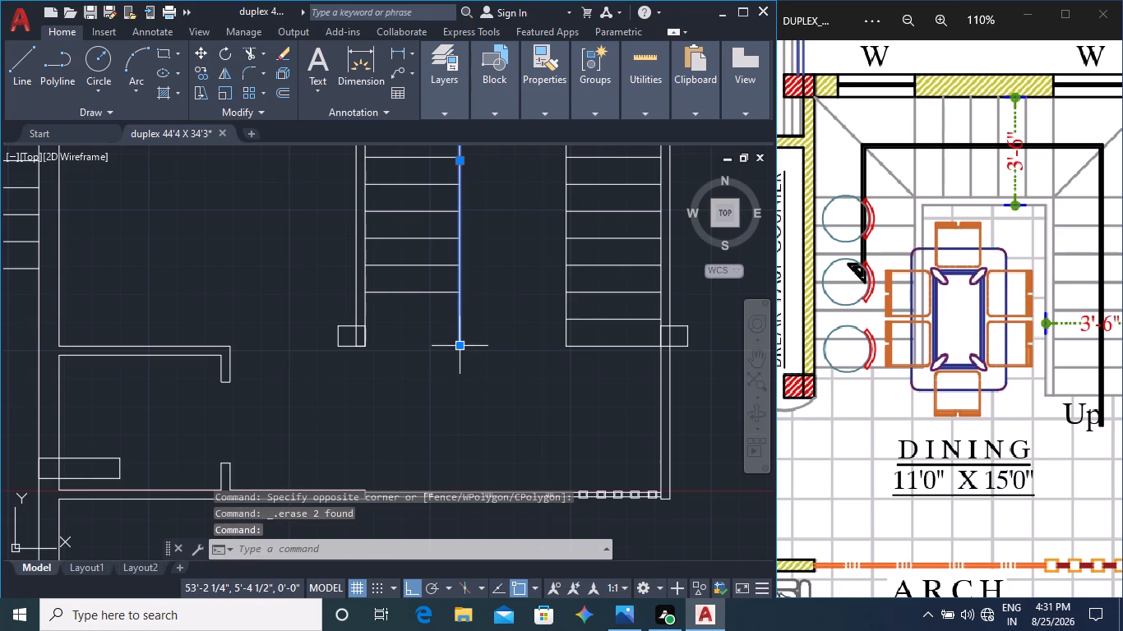
pyautogui.click(458, 292)
pyautogui.press('Escape')
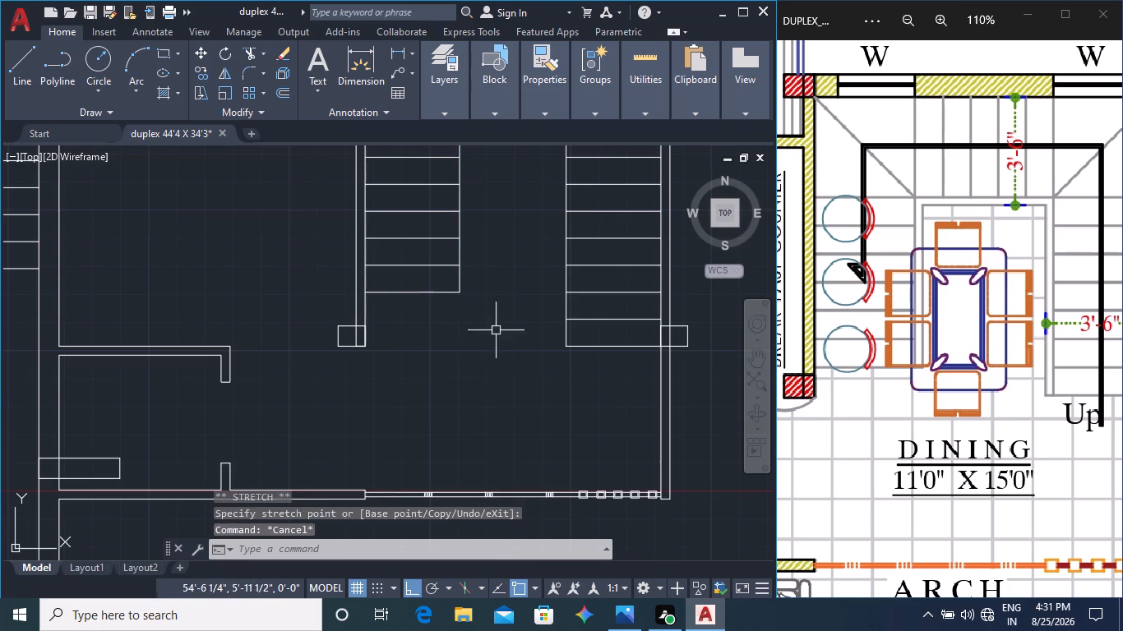
# Draw a diagonal line across the left corner landing, from the wall's inner corner to the flight's inner corner.
pyautogui.moveTo(496, 329); pyautogui.dragTo(493, 436, button='middle')
pyautogui.moveTo(472, 315); pyautogui.dragTo(486, 435, button='middle')
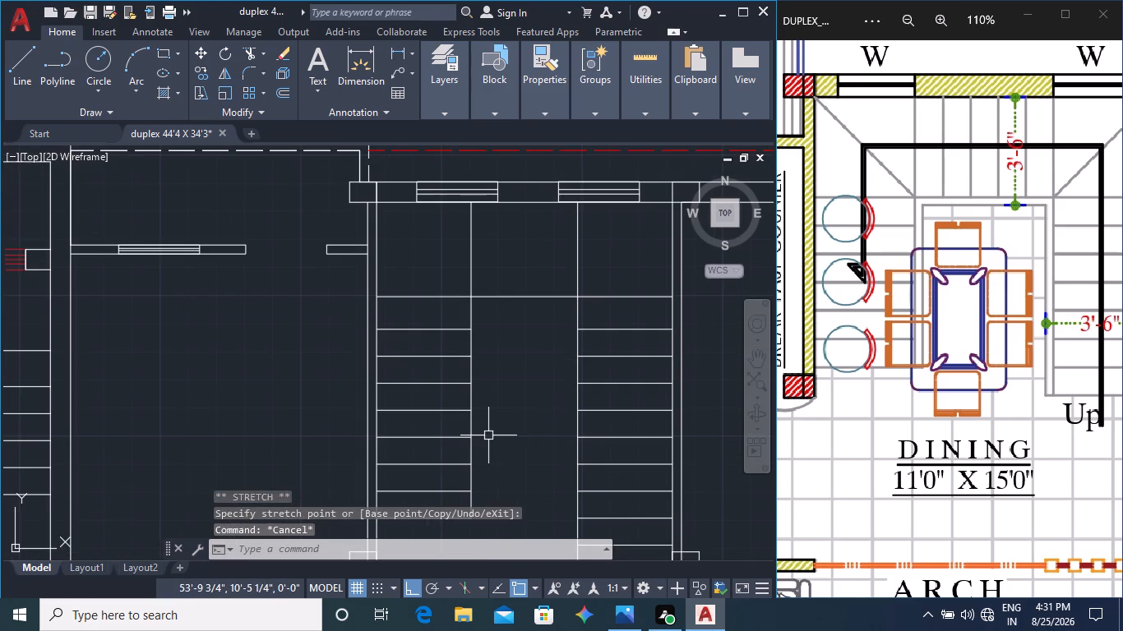
pyautogui.click(14, 71)
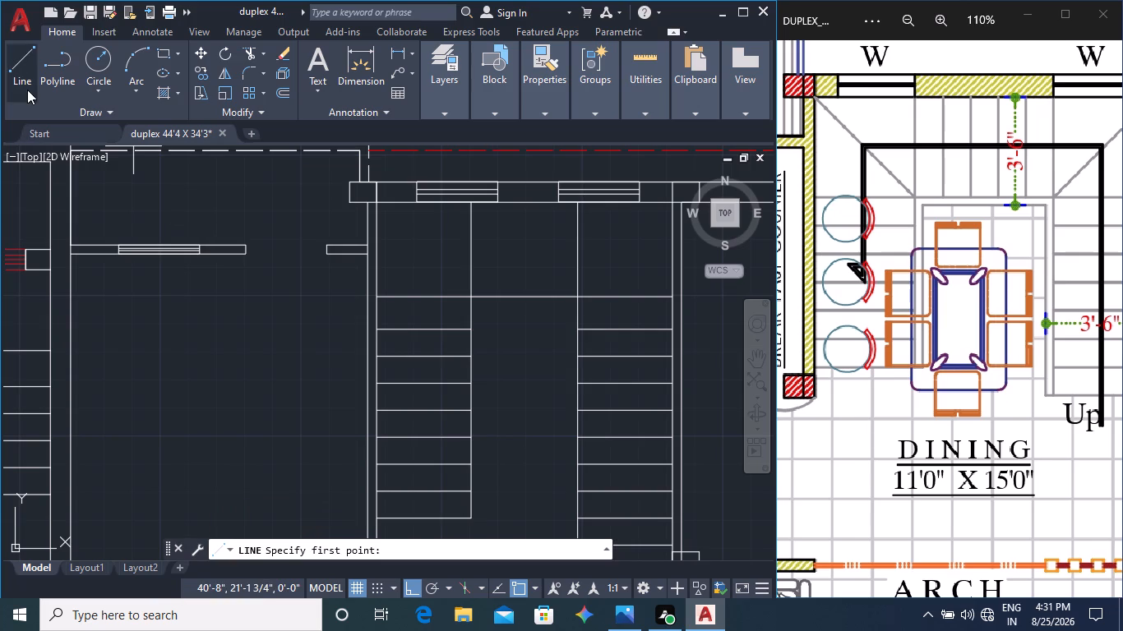
pyautogui.moveTo(404, 234); pyautogui.dragTo(393, 285, button='middle')
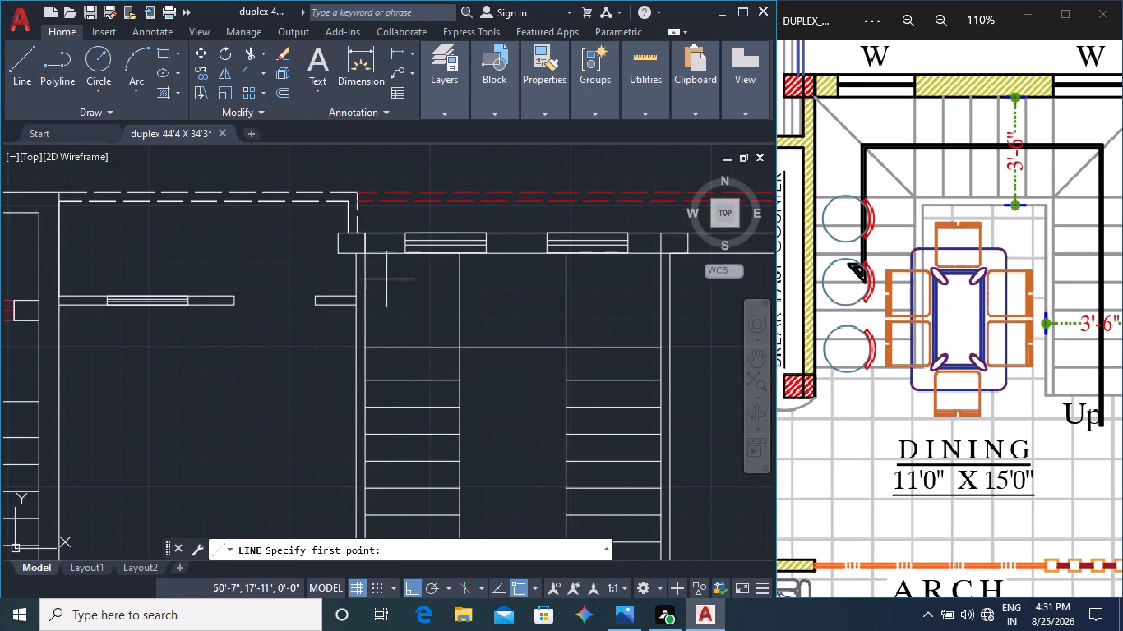
pyautogui.scroll(2, 377, 267)
pyautogui.click(339, 233)
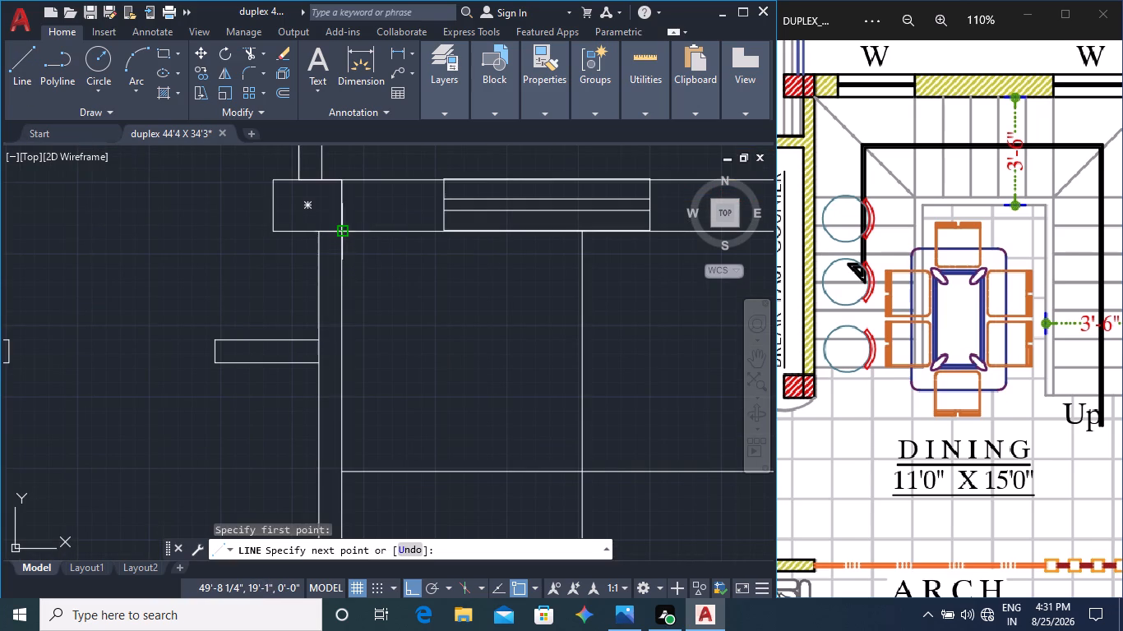
pyautogui.click(584, 469)
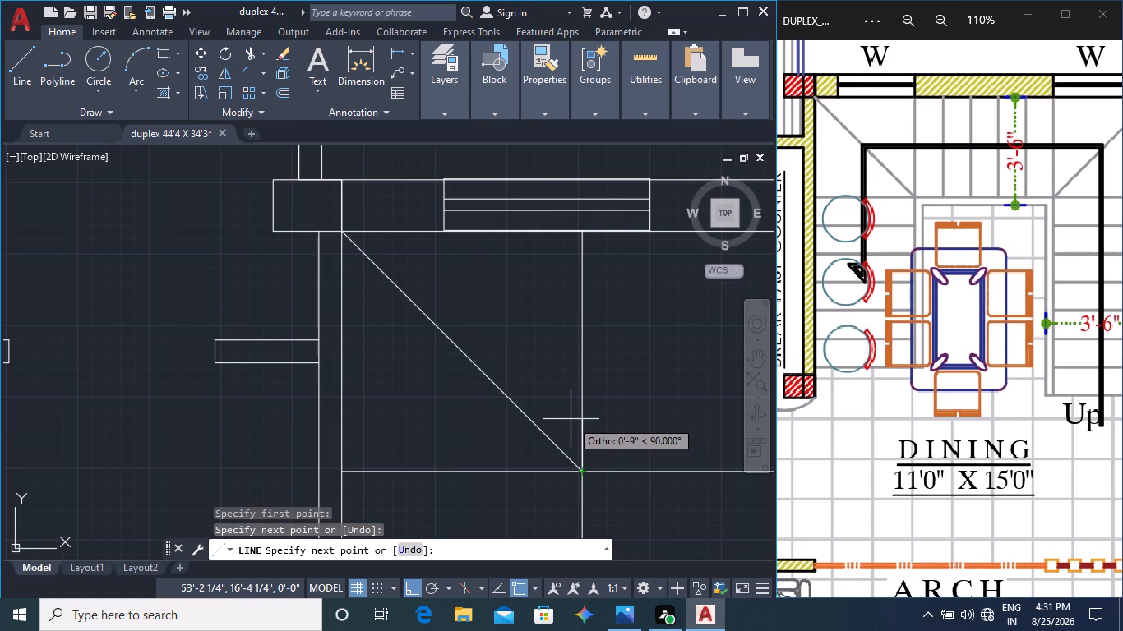
pyautogui.press('space')
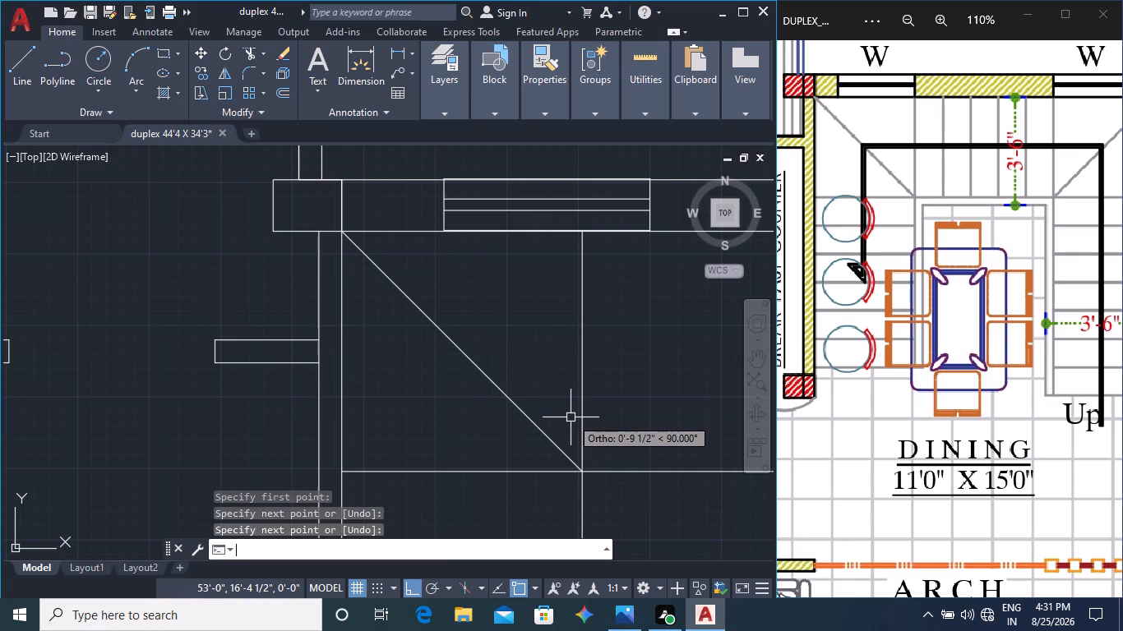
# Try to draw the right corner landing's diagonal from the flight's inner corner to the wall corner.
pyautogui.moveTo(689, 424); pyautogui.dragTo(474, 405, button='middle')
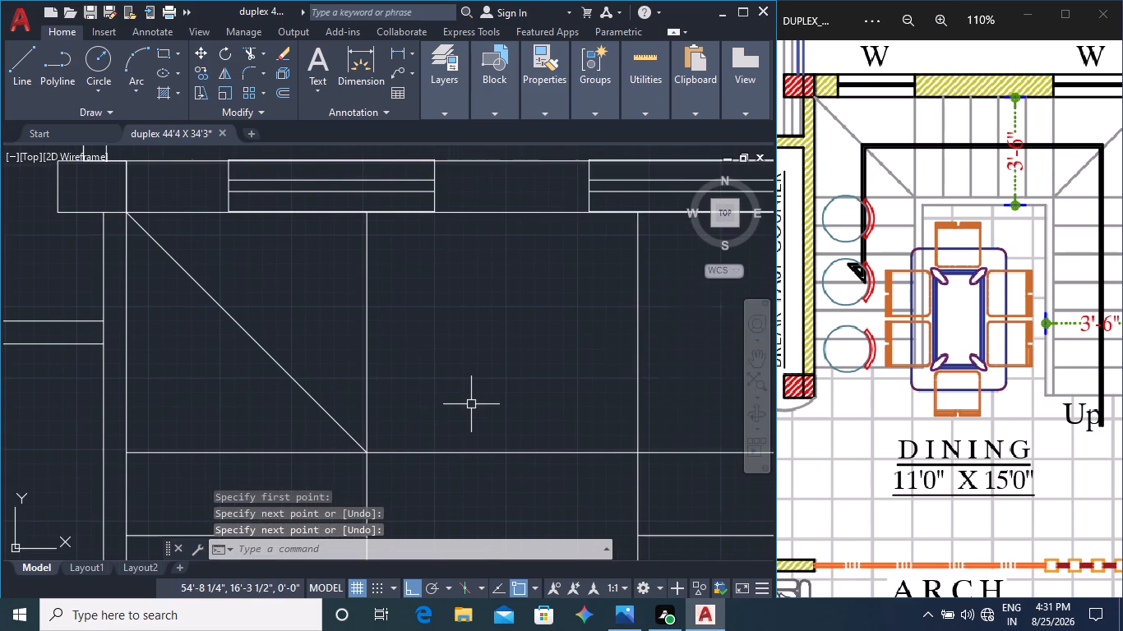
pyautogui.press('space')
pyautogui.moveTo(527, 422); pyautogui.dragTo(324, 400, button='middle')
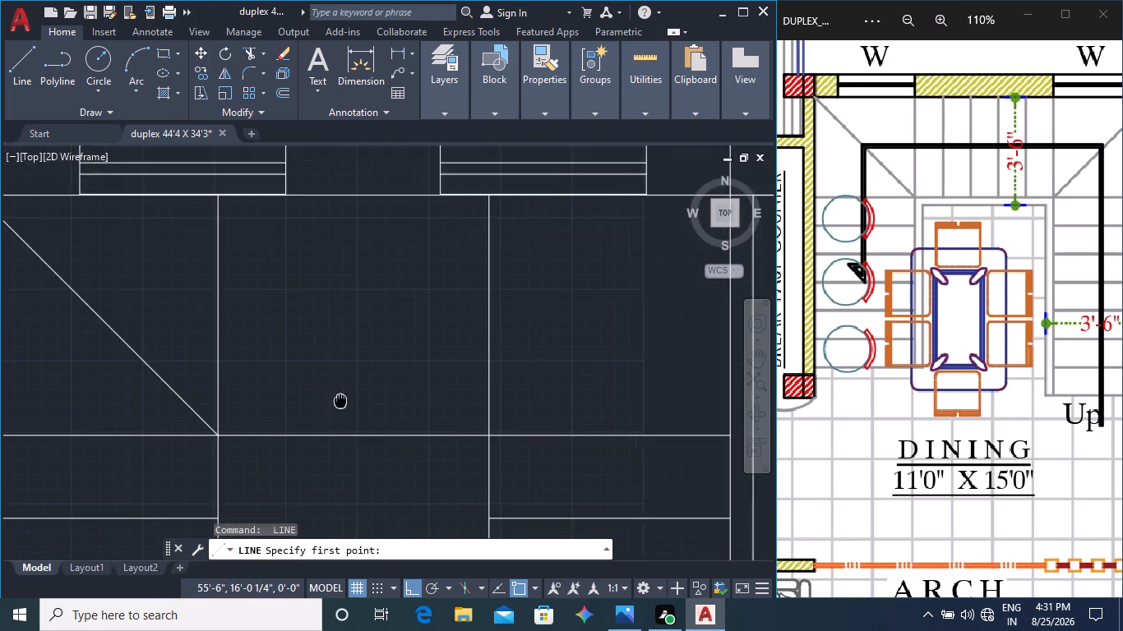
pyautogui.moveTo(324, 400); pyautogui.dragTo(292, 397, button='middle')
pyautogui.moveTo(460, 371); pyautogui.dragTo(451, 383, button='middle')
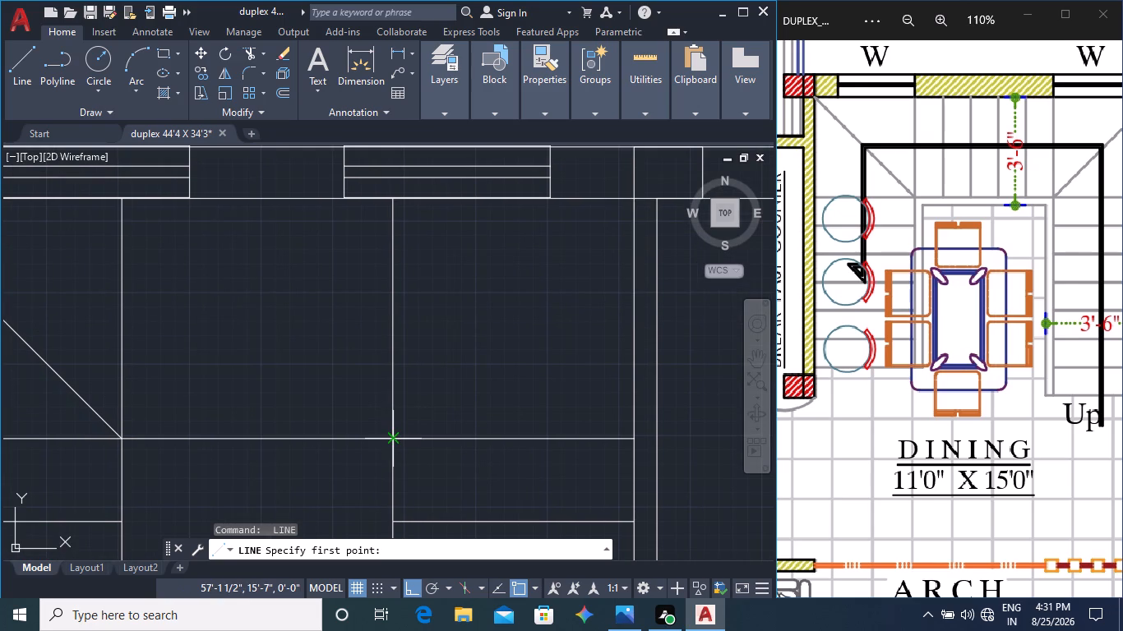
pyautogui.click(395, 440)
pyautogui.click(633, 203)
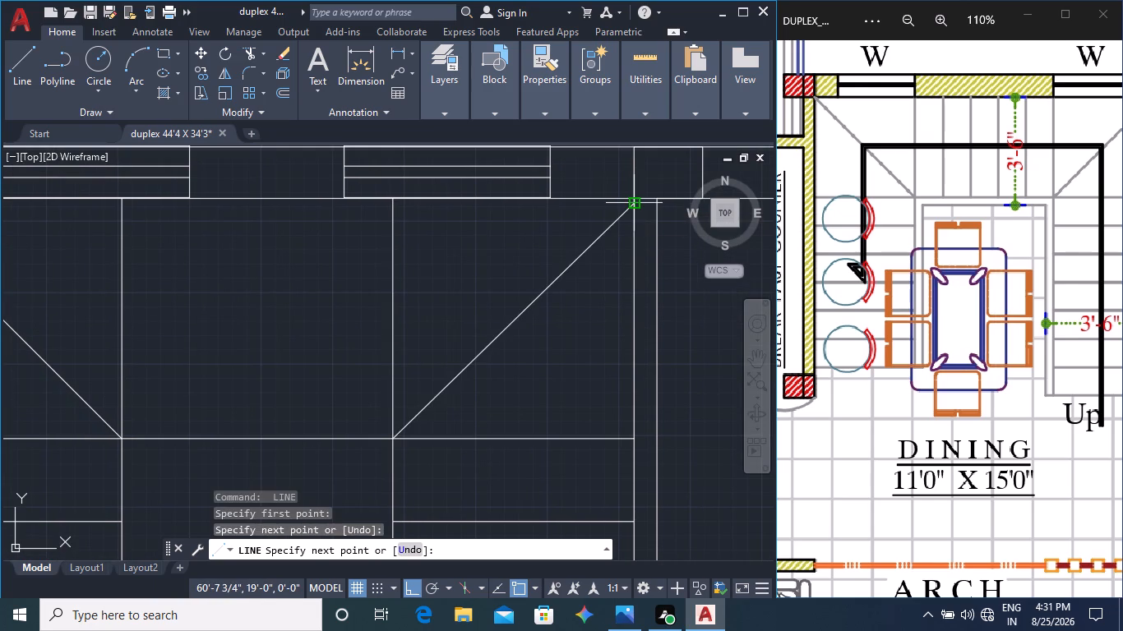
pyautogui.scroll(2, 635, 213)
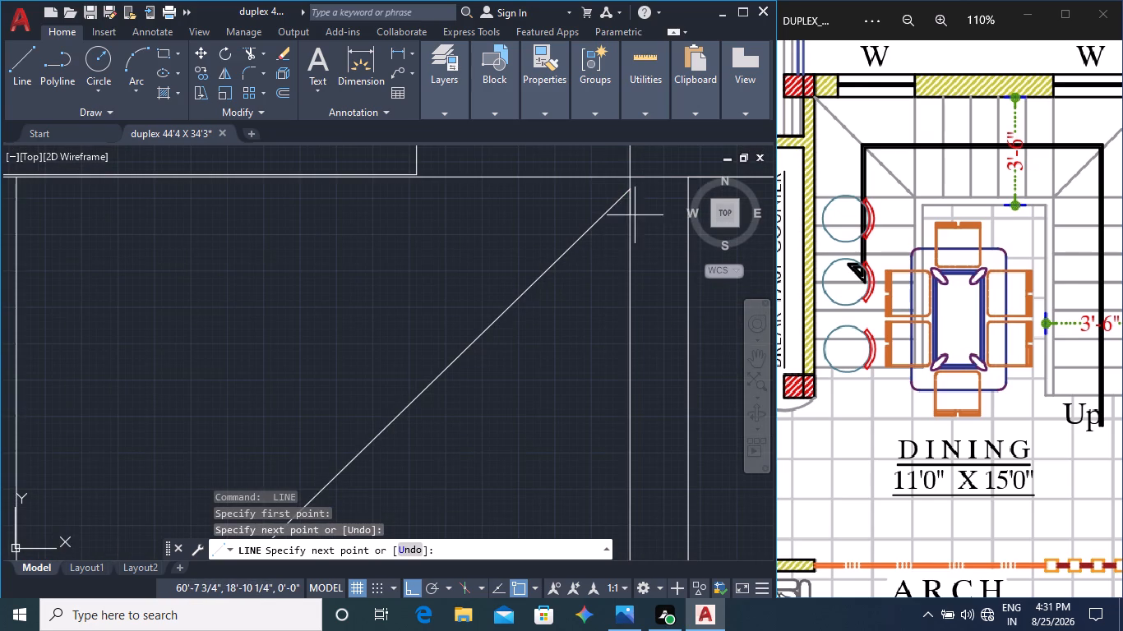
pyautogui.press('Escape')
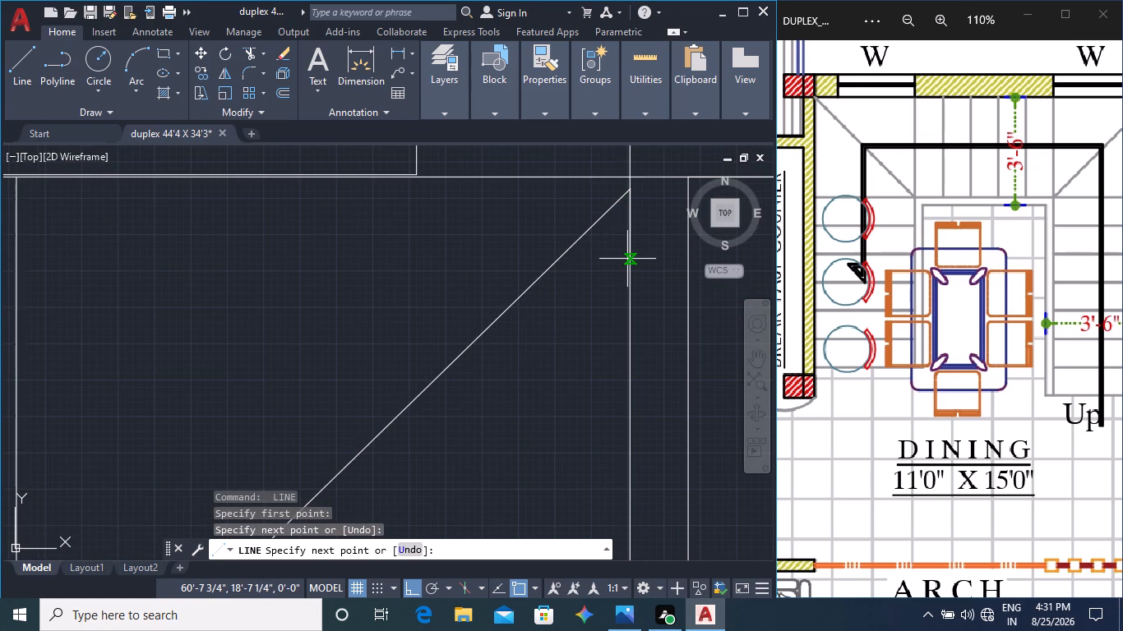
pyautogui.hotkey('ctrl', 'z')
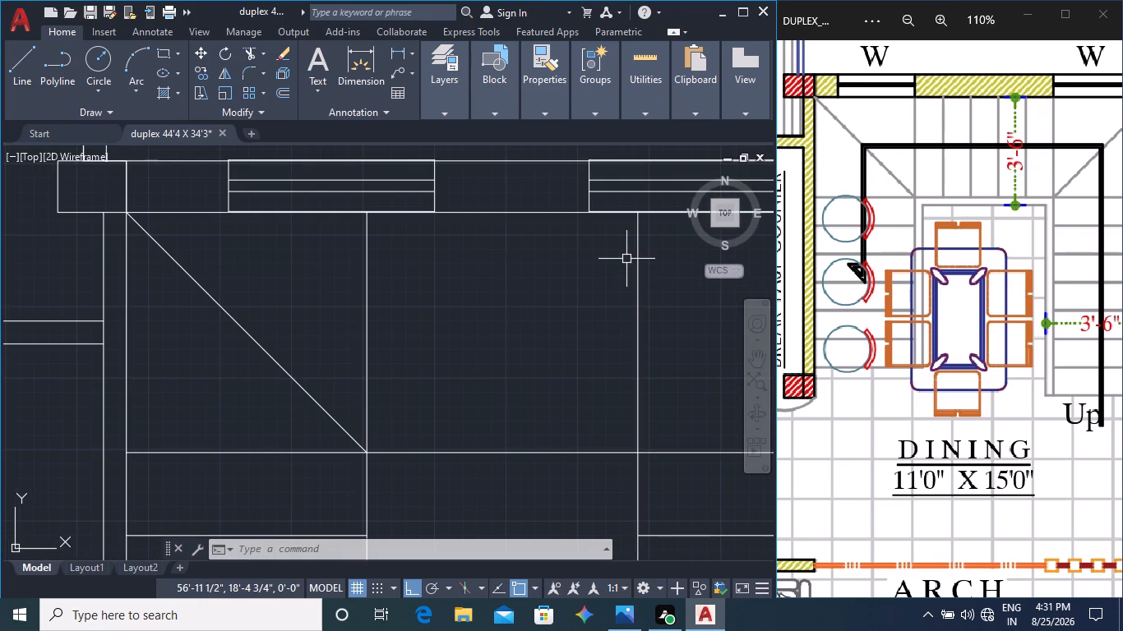
# Draw the right corner landing's diagonal from the wall's inner corner to the right flight's inner corner.
pyautogui.moveTo(619, 338); pyautogui.dragTo(392, 319, button='middle')
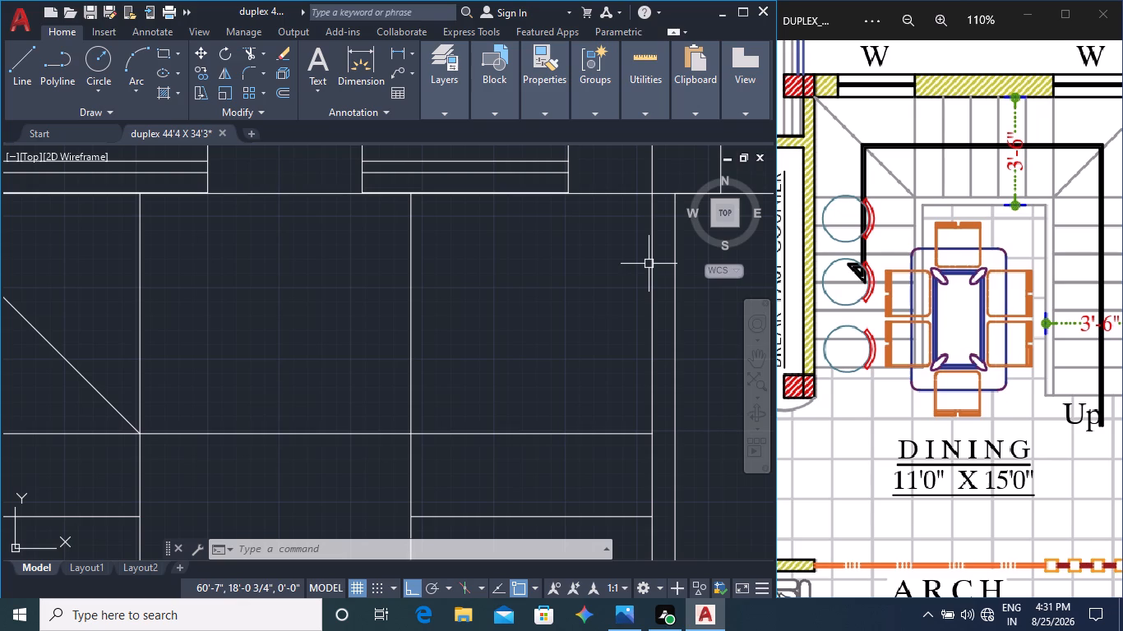
pyautogui.press('l')
pyautogui.press('Return')
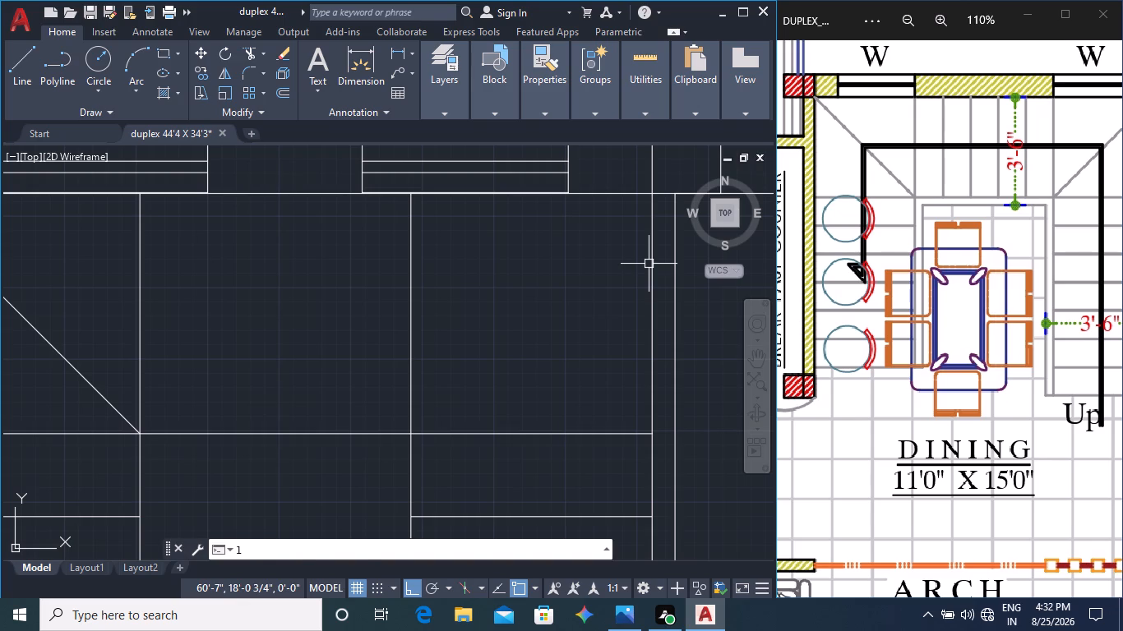
pyautogui.click(652, 194)
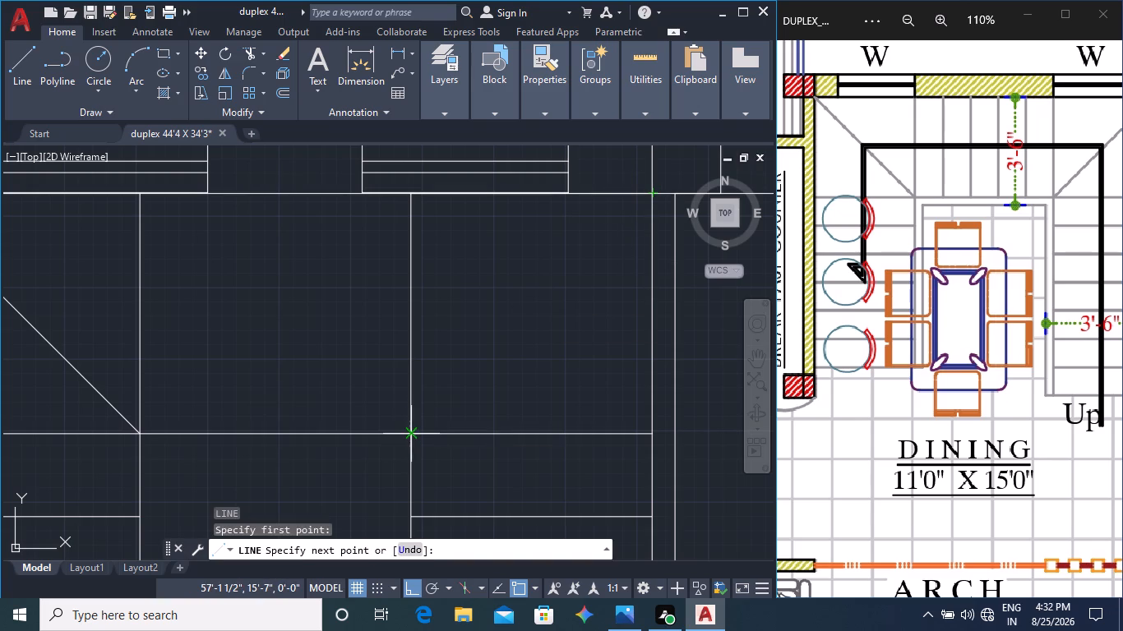
pyautogui.click(410, 435)
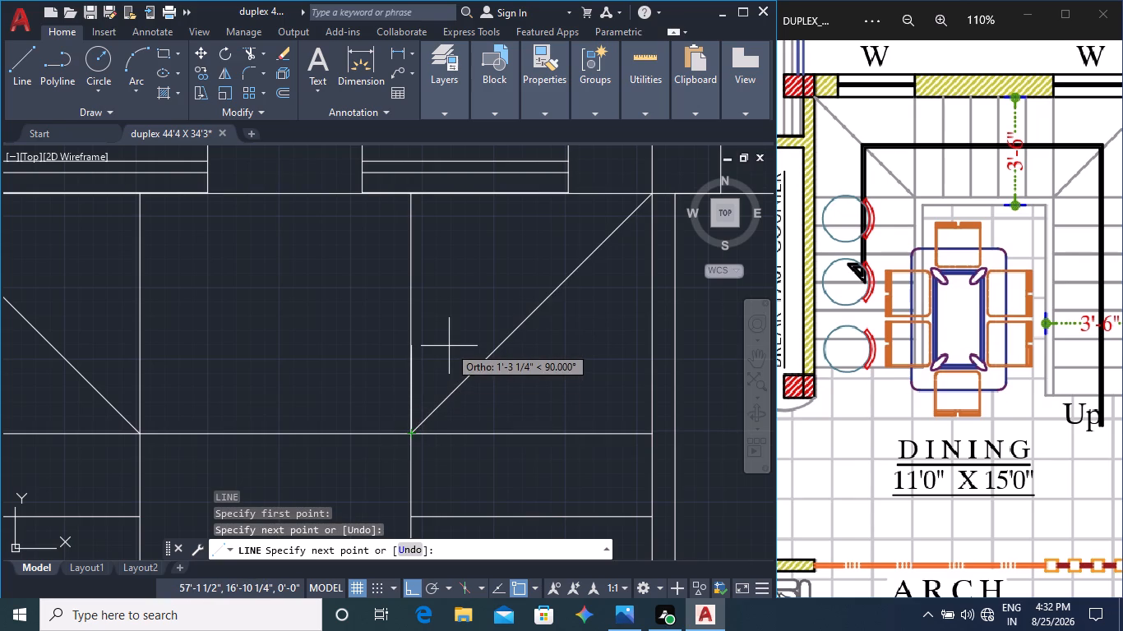
pyautogui.press('Escape')
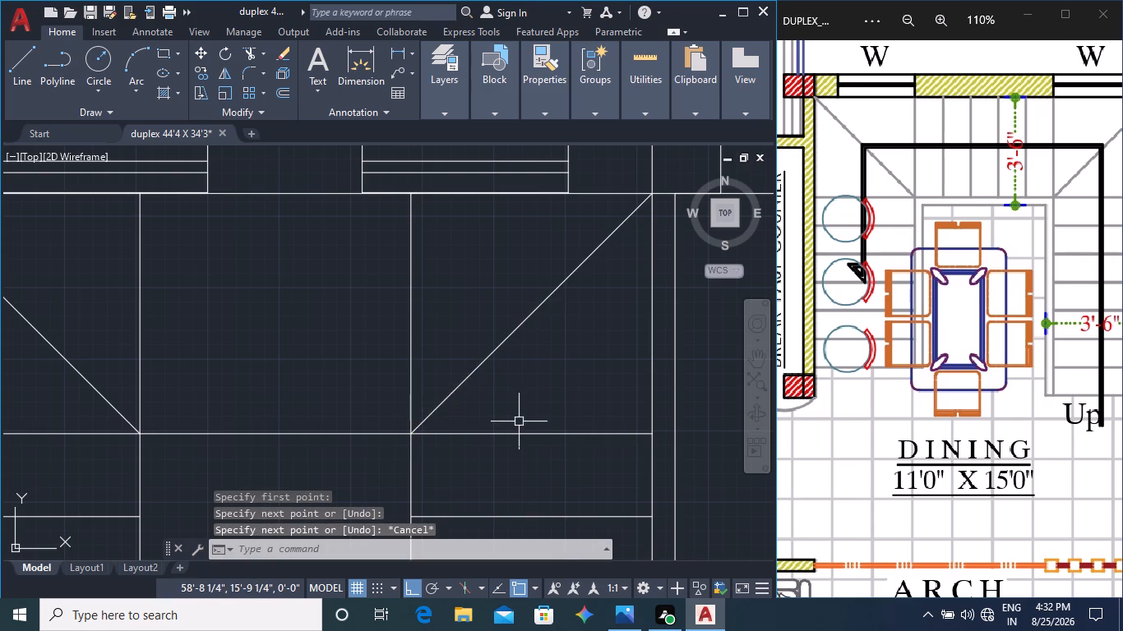
# Draw a vertical line from the right flight's inner corner up to the inner face of the window wall.
pyautogui.scroll(-1, 521, 423)
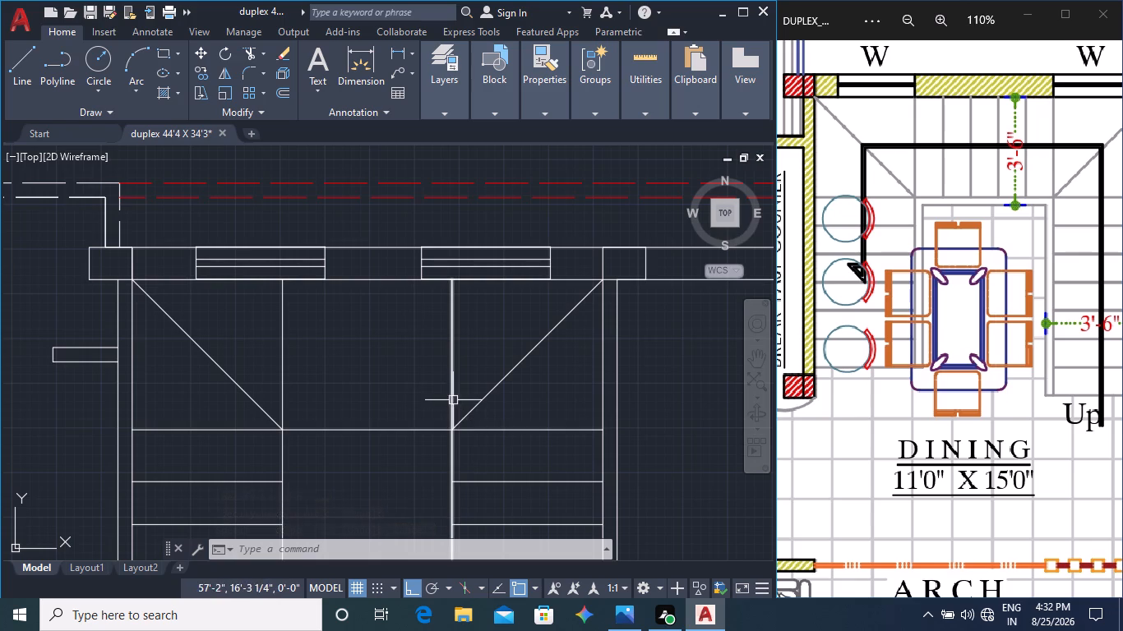
pyautogui.click(28, 69)
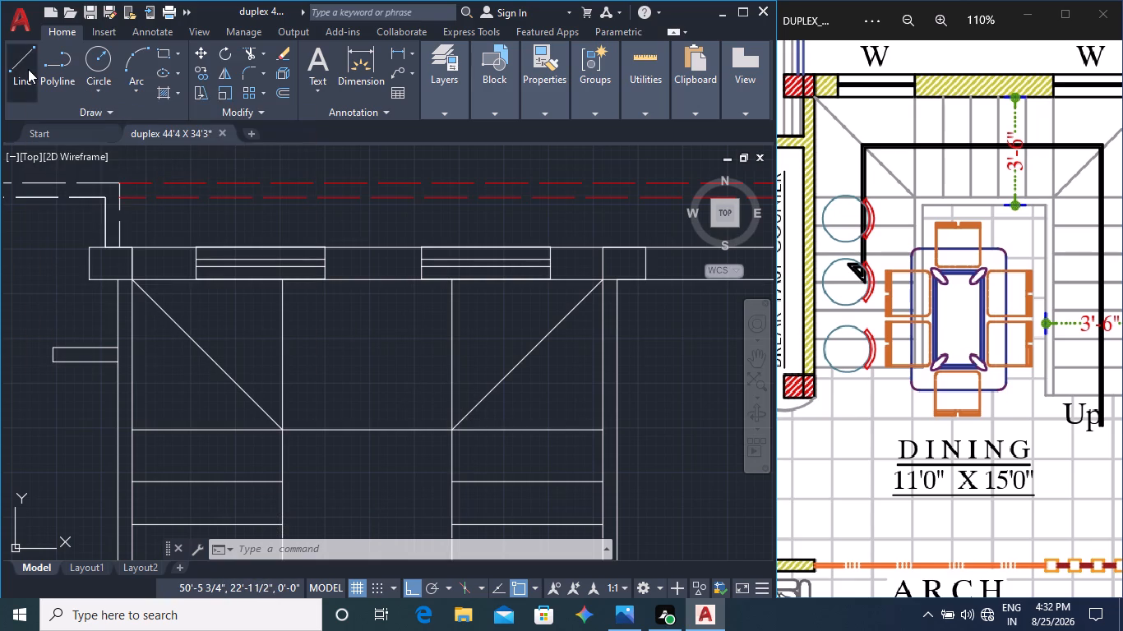
pyautogui.click(451, 427)
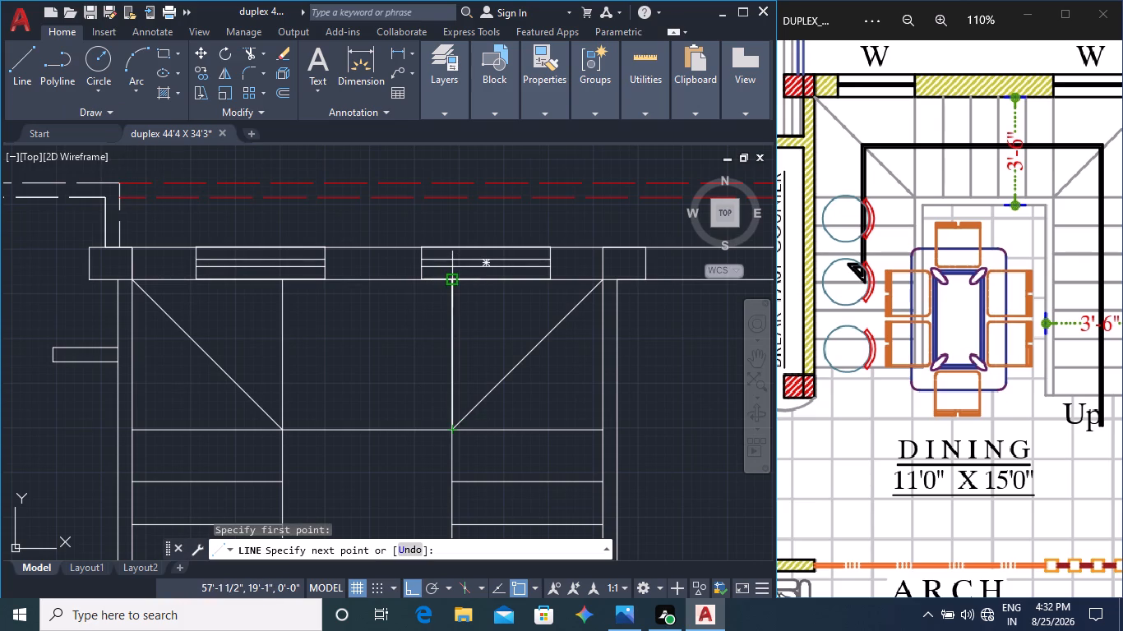
pyautogui.click(454, 281)
pyautogui.press('Escape')
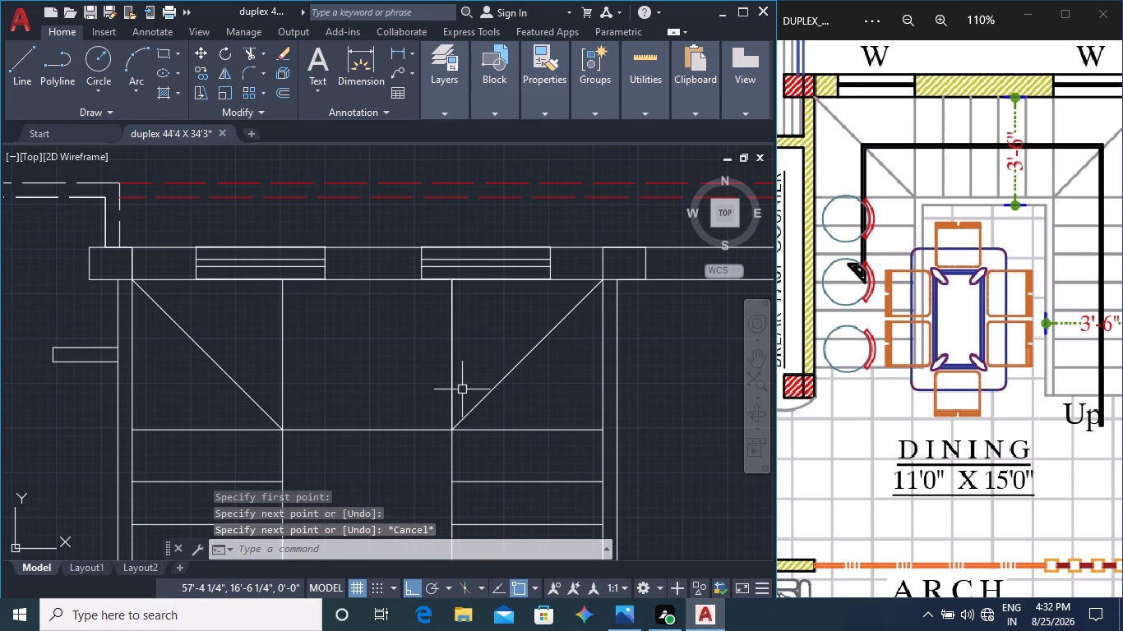
# Offset the vertical line at the right flight's inner corner leftward by 1' three times, creating the middle flight's treads.
pyautogui.press('o')
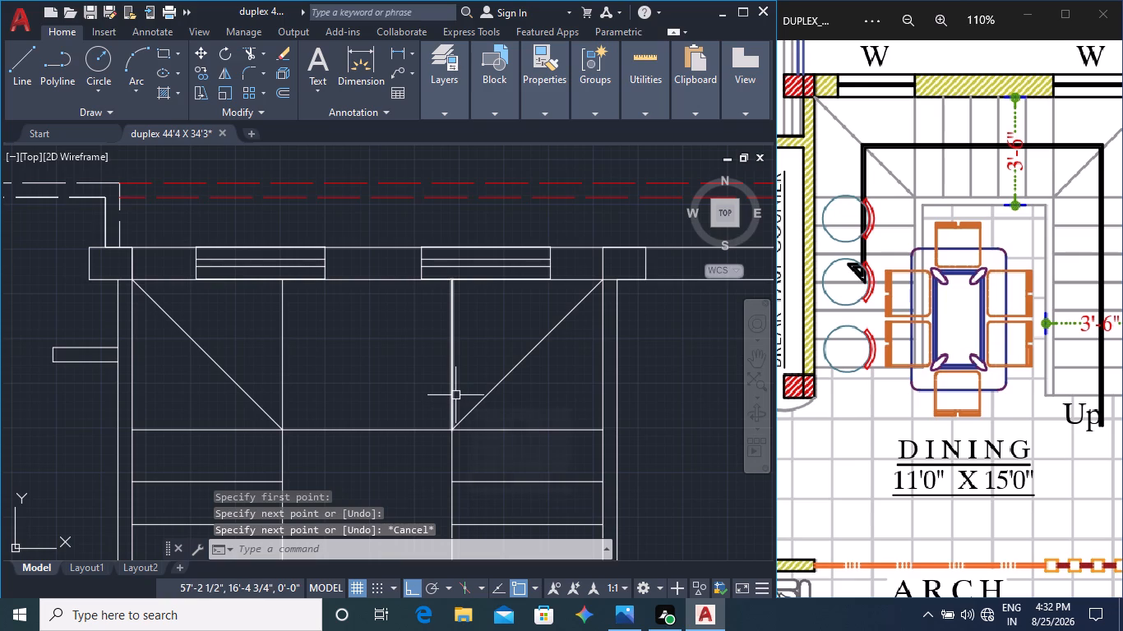
pyautogui.press('Return')
pyautogui.click(451, 394)
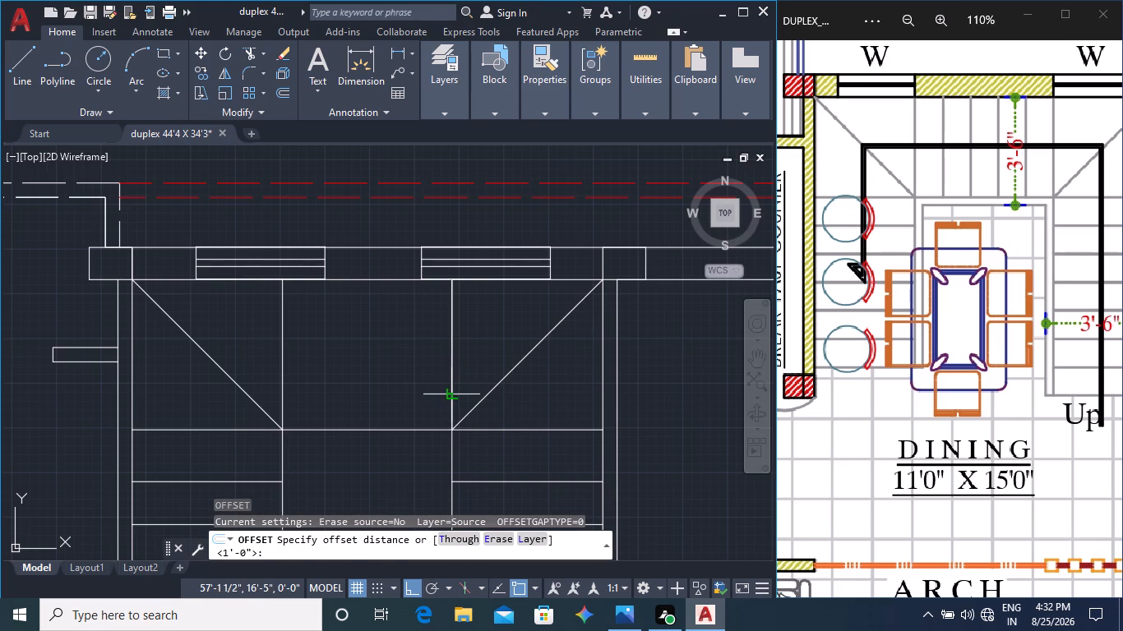
pyautogui.write("1'")
pyautogui.press('Return')
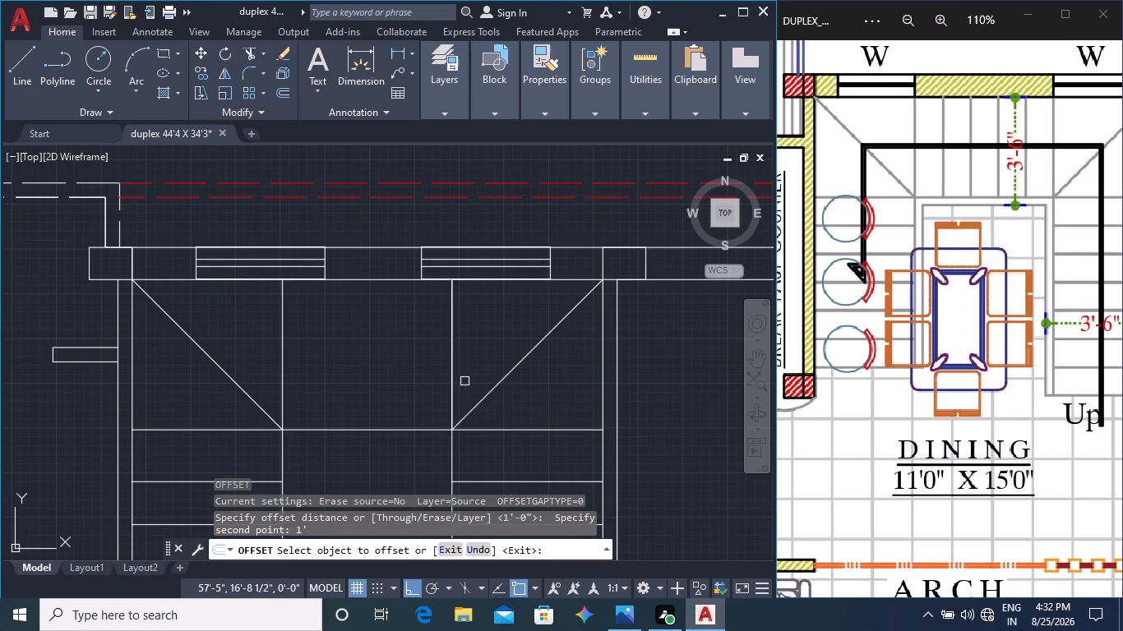
pyautogui.click(455, 387)
pyautogui.click(393, 394)
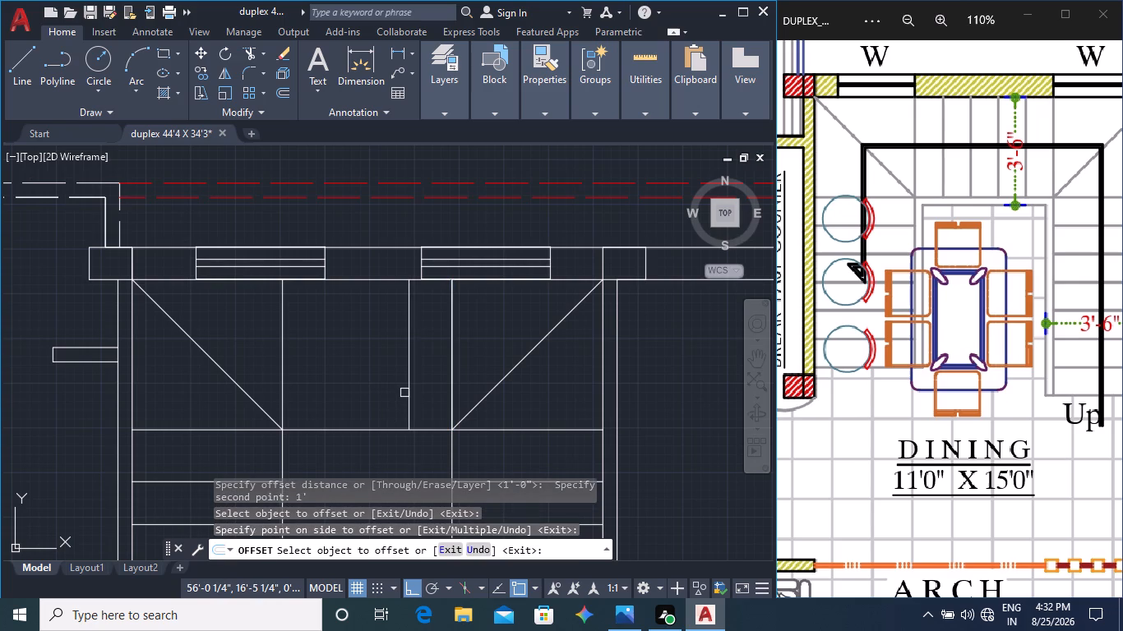
pyautogui.click(406, 393)
pyautogui.click(367, 394)
pyautogui.click(367, 394)
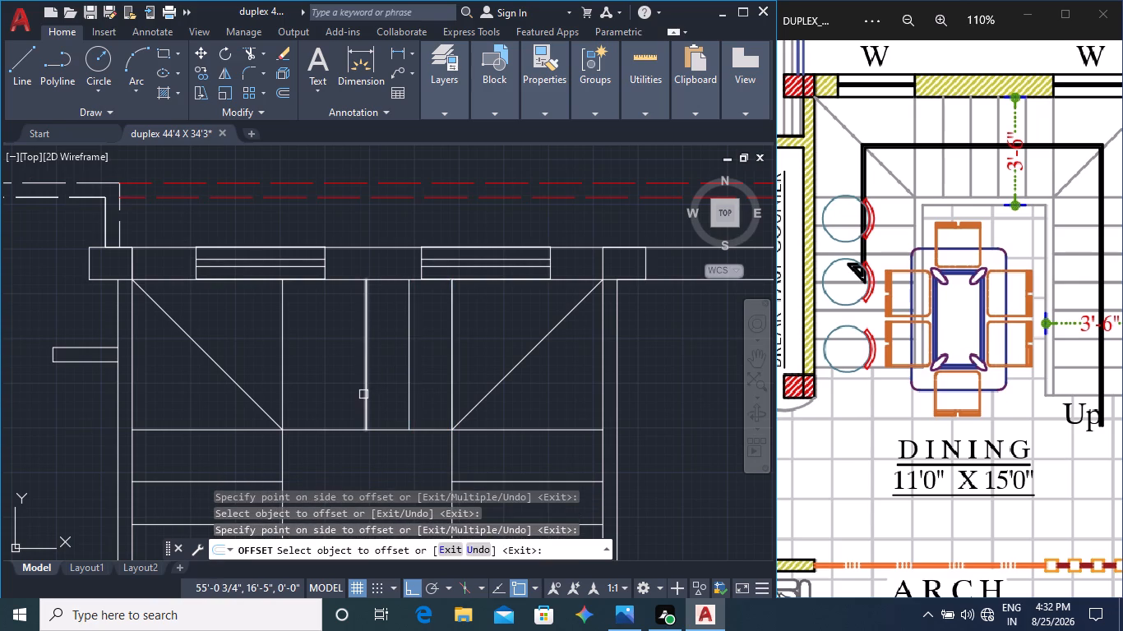
pyautogui.click(363, 394)
pyautogui.click(316, 395)
pyautogui.press('Escape')
pyautogui.press('Escape')
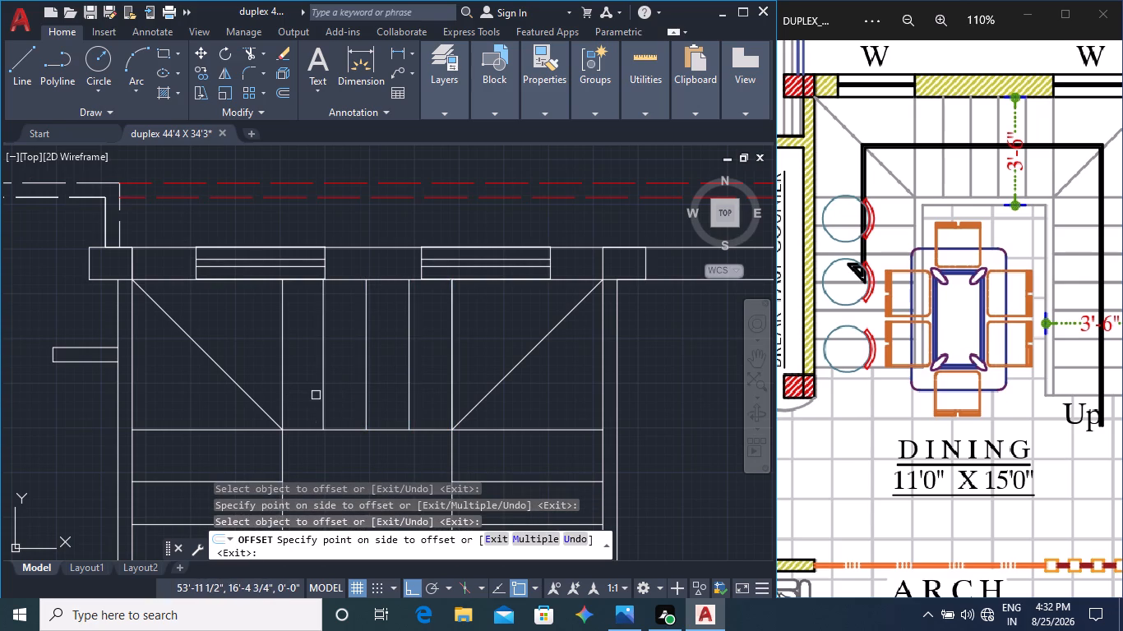
# Compare the dining, staircase, pooja and kitchen areas of the drawing with the reference plan.
pyautogui.scroll(-1, 463, 435)
pyautogui.moveTo(485, 467); pyautogui.dragTo(488, 363, button='middle')
pyautogui.middleClick(964, 401)
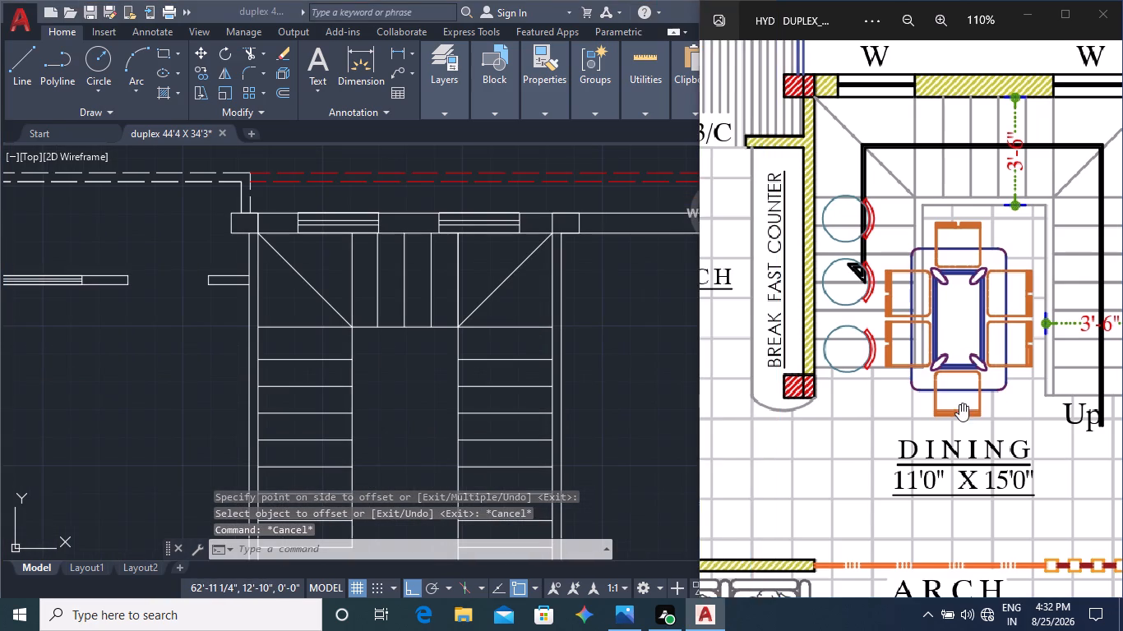
pyautogui.scroll(-2, 903, 422)
pyautogui.moveTo(909, 444); pyautogui.dragTo(894, 389, button='middle')
pyautogui.moveTo(918, 406); pyautogui.dragTo(906, 363, button='middle')
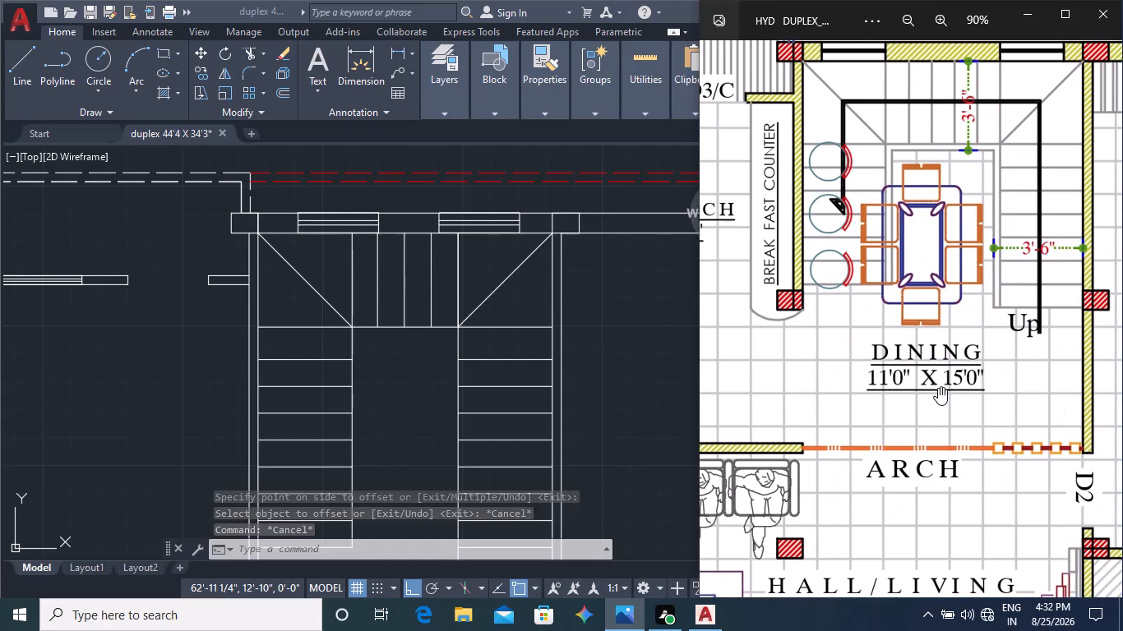
pyautogui.moveTo(405, 443); pyautogui.dragTo(409, 384, button='middle')
pyautogui.moveTo(414, 418); pyautogui.dragTo(426, 350, button='middle')
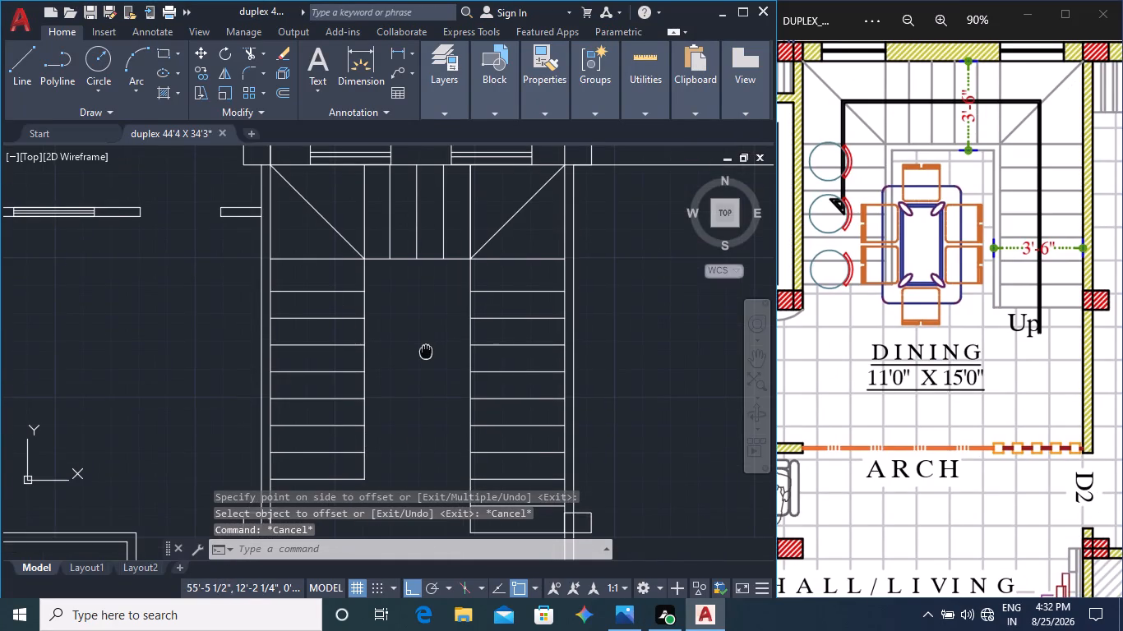
pyautogui.moveTo(429, 361); pyautogui.dragTo(436, 280, button='middle')
pyautogui.moveTo(437, 344); pyautogui.dragTo(442, 289, button='middle')
pyautogui.moveTo(436, 359); pyautogui.dragTo(436, 291, button='middle')
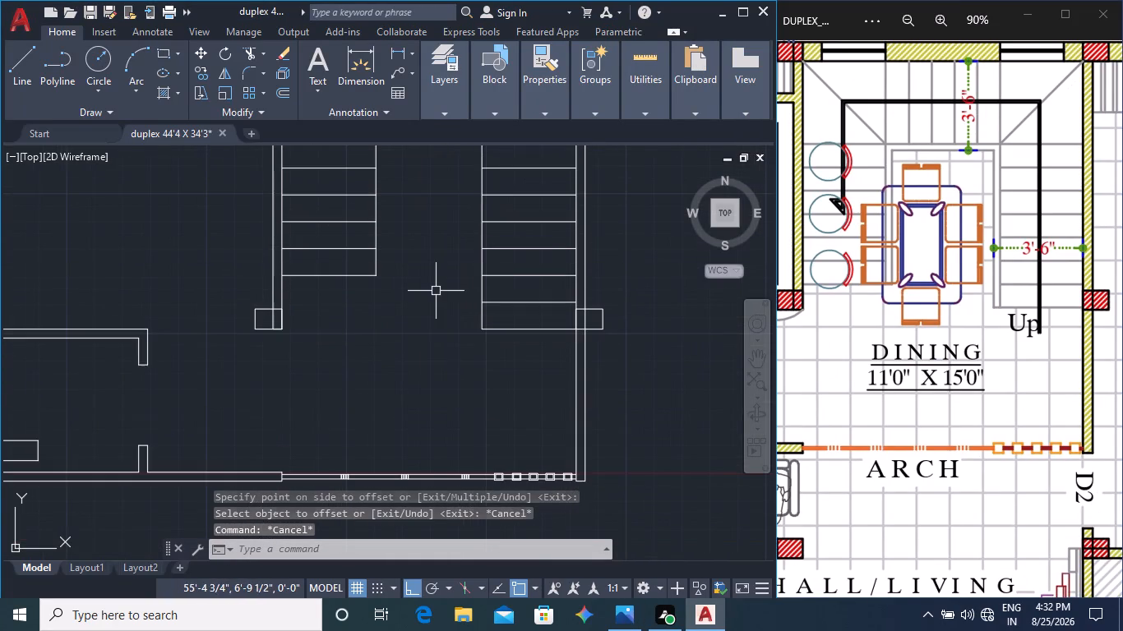
pyautogui.moveTo(437, 337); pyautogui.dragTo(429, 392, button='middle')
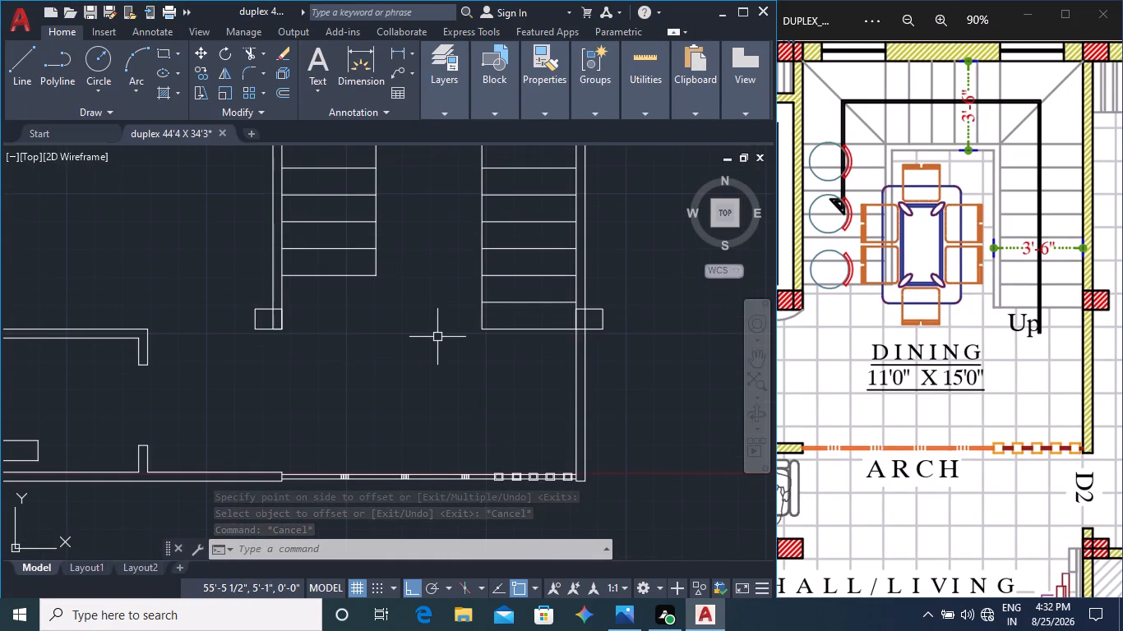
pyautogui.moveTo(426, 386); pyautogui.dragTo(428, 342, button='middle')
pyautogui.moveTo(433, 387); pyautogui.dragTo(439, 356, button='middle')
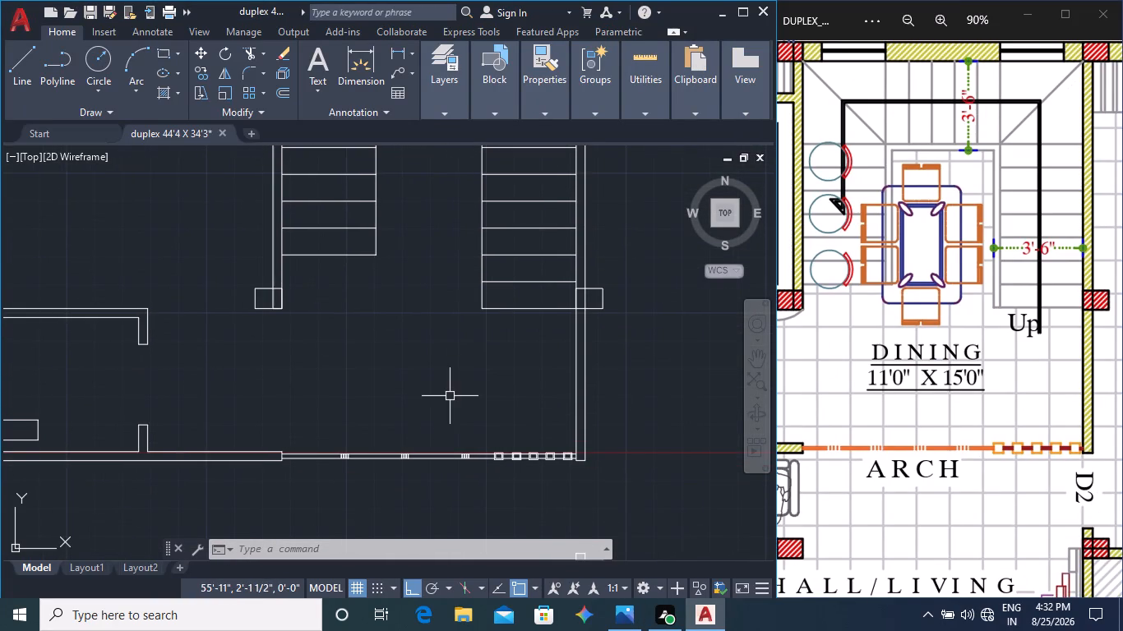
pyautogui.moveTo(450, 396); pyautogui.dragTo(455, 365, button='middle')
pyautogui.middleClick(1047, 392)
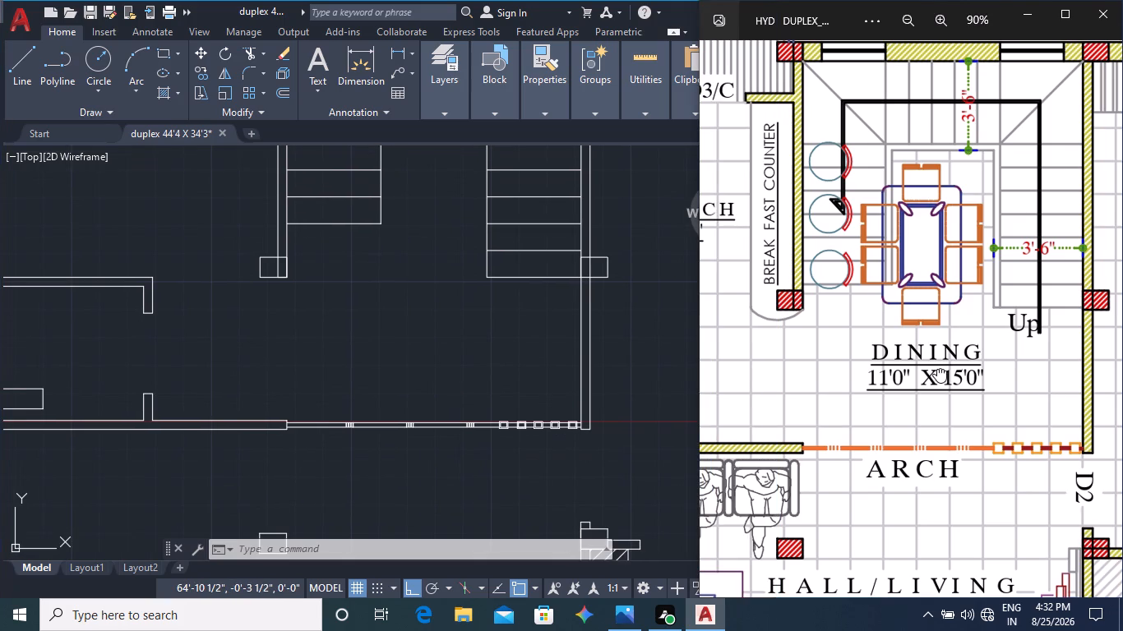
pyautogui.moveTo(874, 357); pyautogui.dragTo(867, 429, button='middle')
pyautogui.scroll(-1, 889, 273)
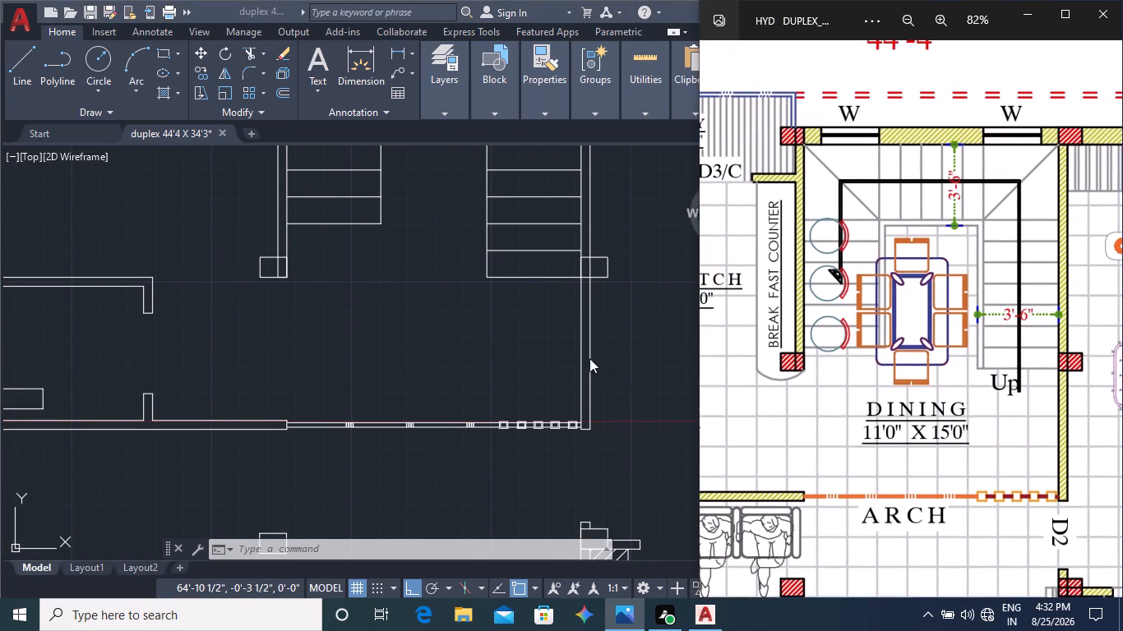
pyautogui.middleClick(520, 345)
pyautogui.scroll(-2, 520, 348)
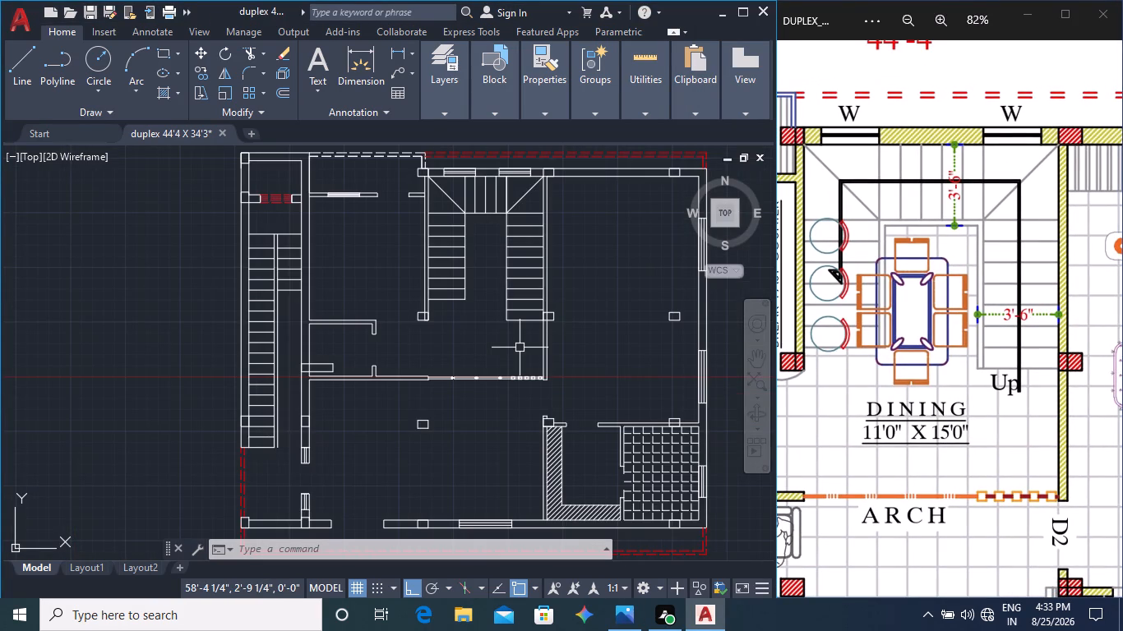
pyautogui.middleClick(950, 385)
pyautogui.scroll(-4, 893, 385)
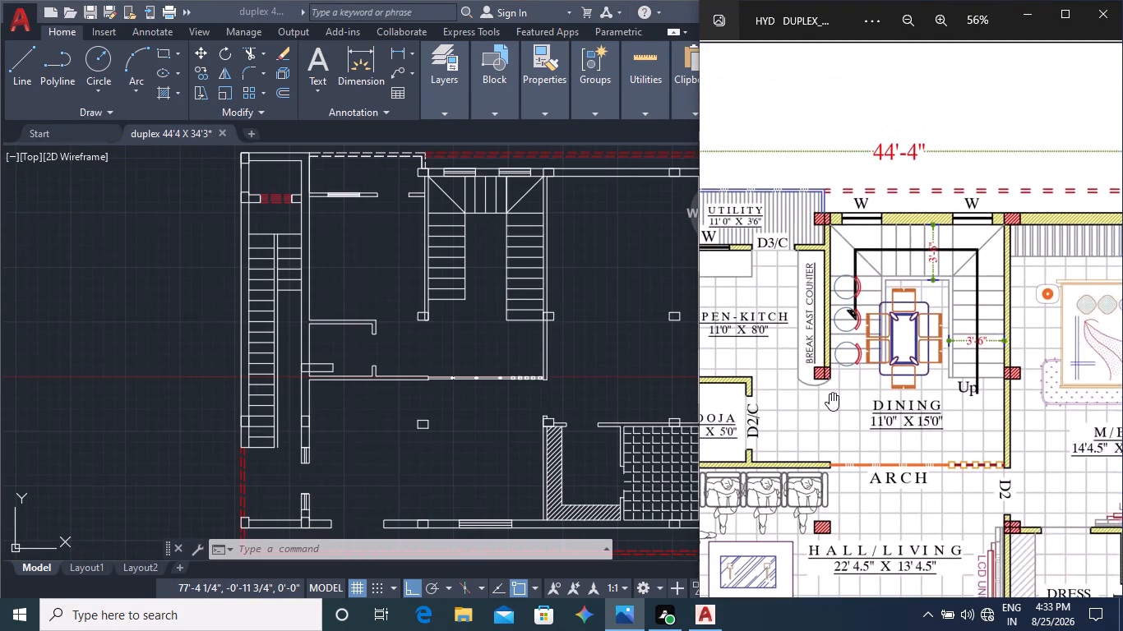
pyautogui.moveTo(830, 393); pyautogui.dragTo(877, 381, button='middle')
pyautogui.moveTo(801, 374); pyautogui.dragTo(842, 362, button='middle')
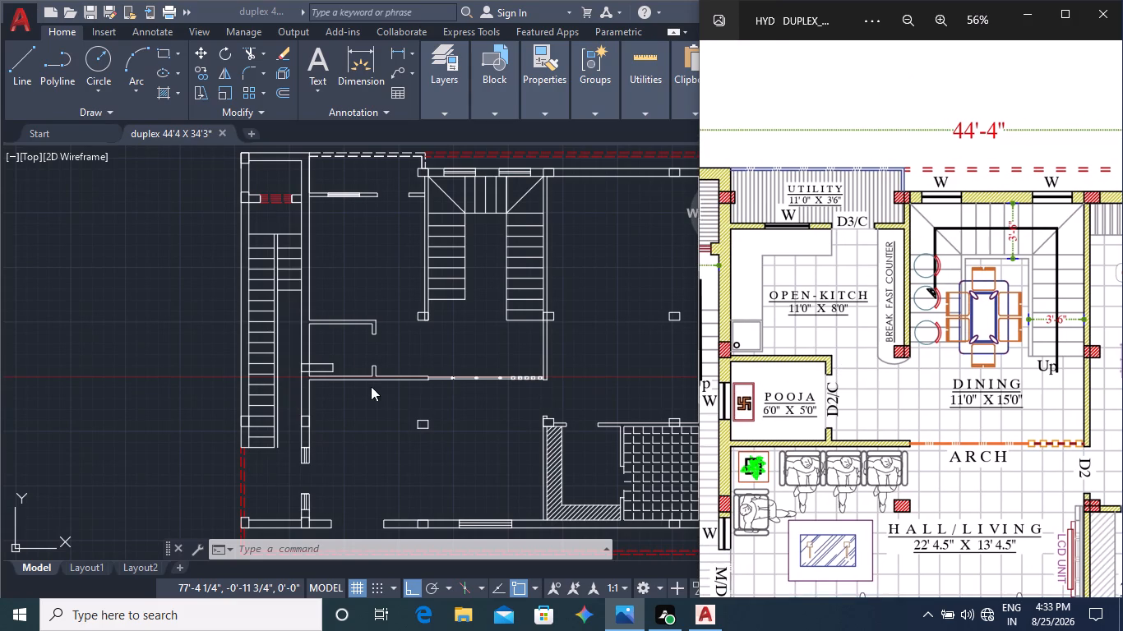
pyautogui.moveTo(354, 309); pyautogui.dragTo(367, 375, button='middle')
pyautogui.moveTo(379, 325); pyautogui.dragTo(401, 389, button='middle')
pyautogui.middleClick(991, 377)
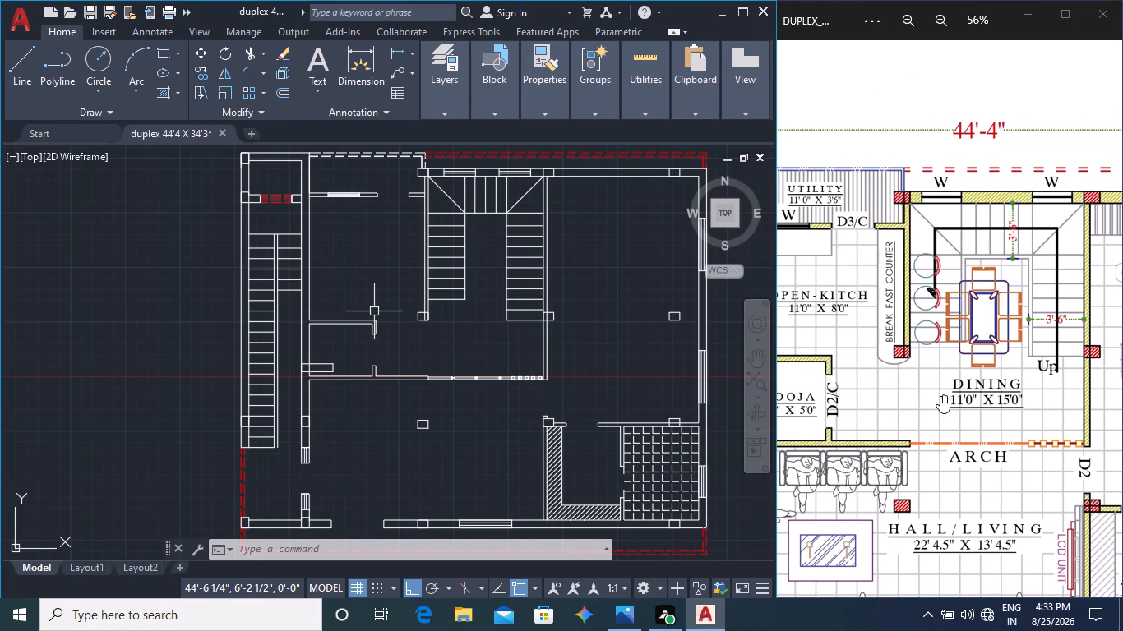
pyautogui.moveTo(848, 371); pyautogui.dragTo(947, 374, button='middle')
pyautogui.scroll(2, 947, 199)
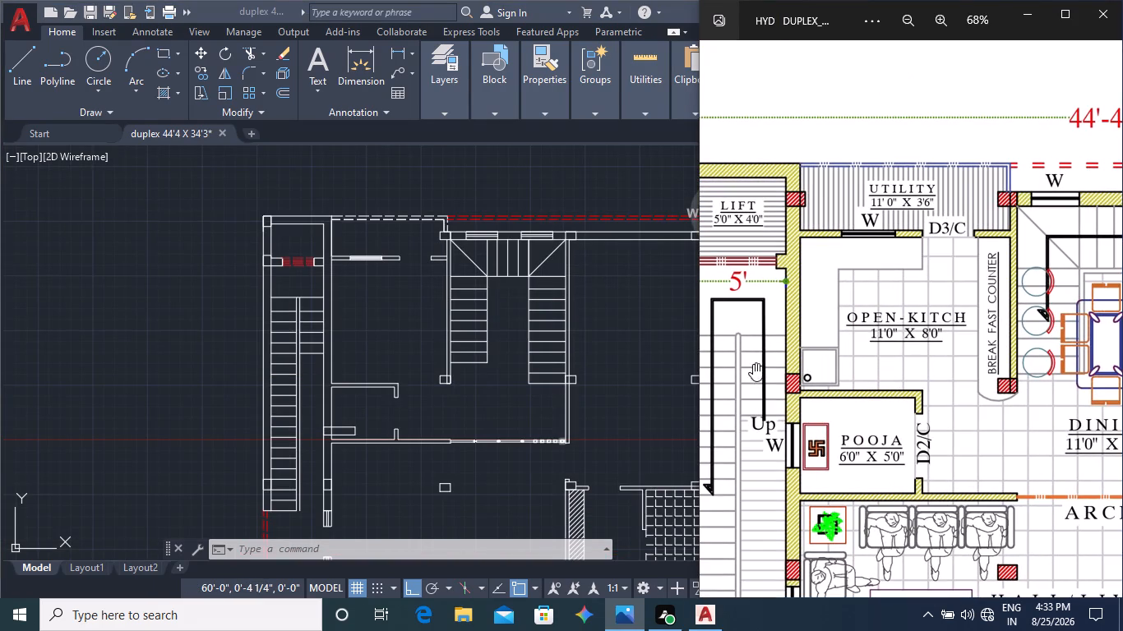
pyautogui.middleClick(358, 360)
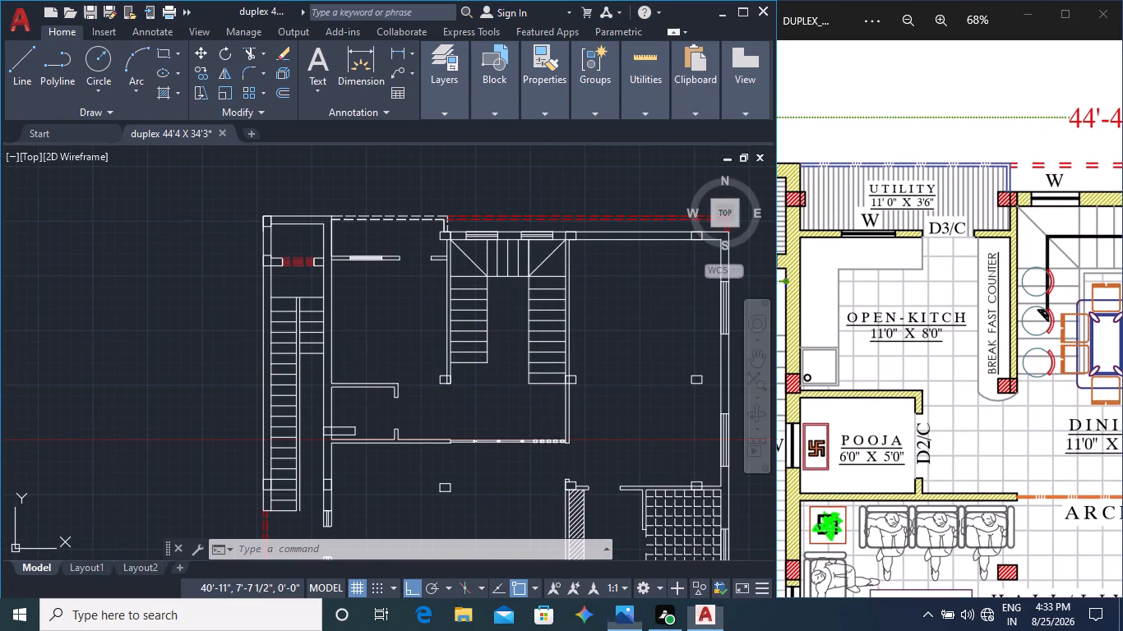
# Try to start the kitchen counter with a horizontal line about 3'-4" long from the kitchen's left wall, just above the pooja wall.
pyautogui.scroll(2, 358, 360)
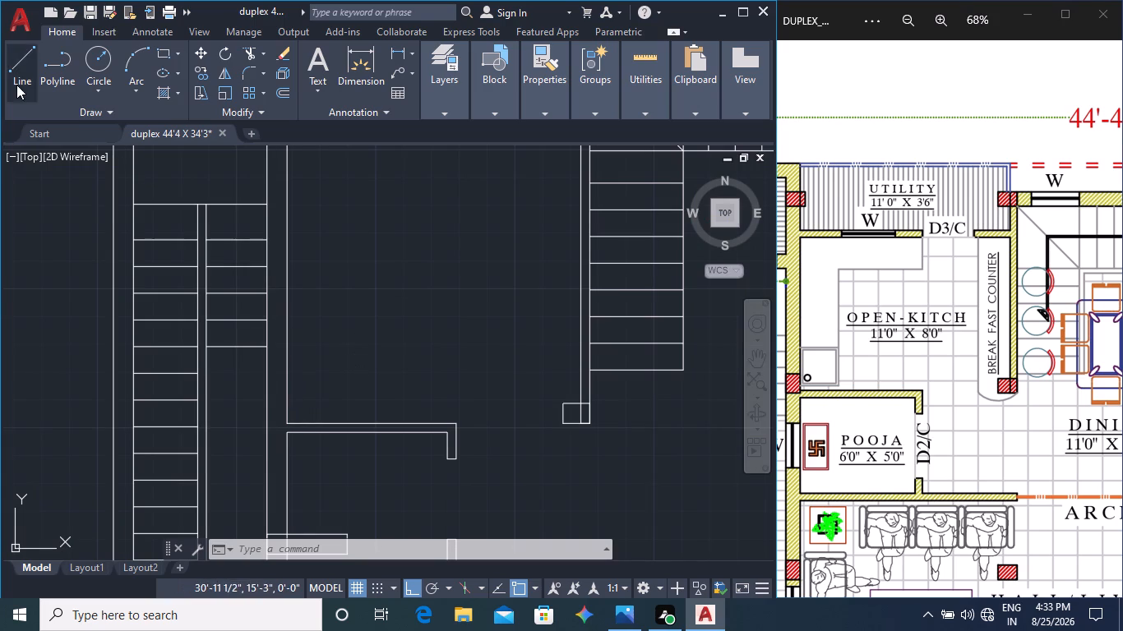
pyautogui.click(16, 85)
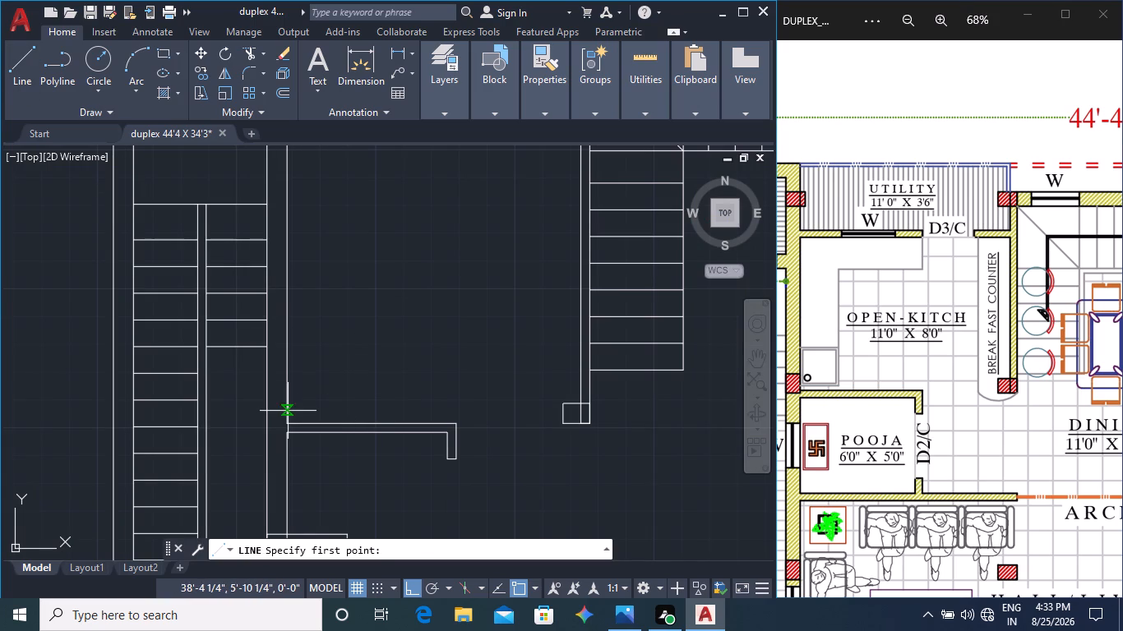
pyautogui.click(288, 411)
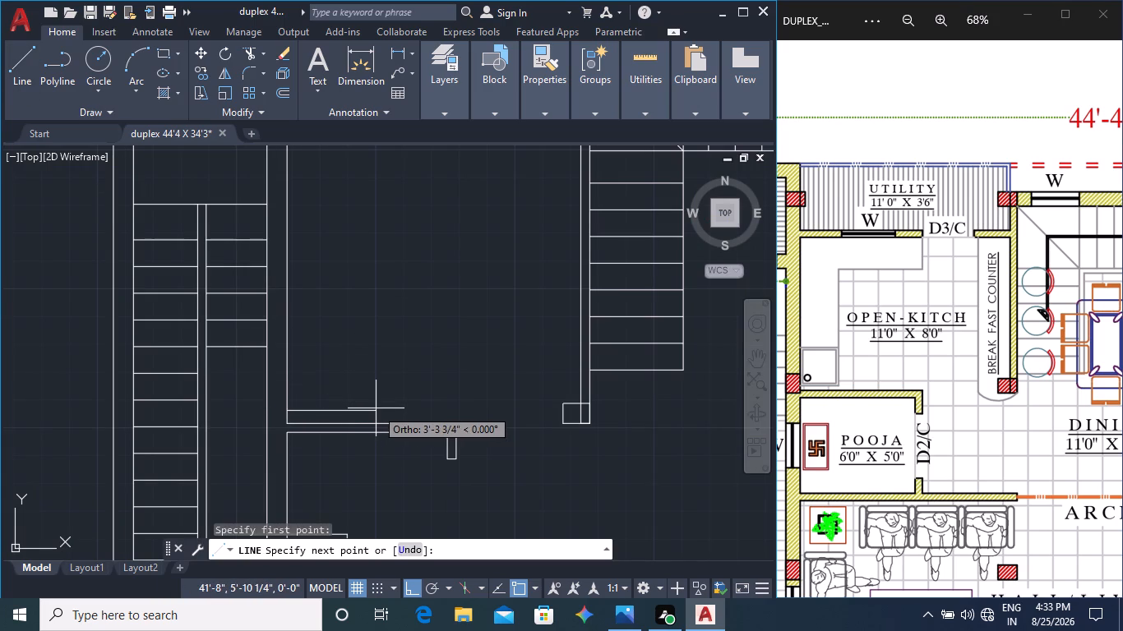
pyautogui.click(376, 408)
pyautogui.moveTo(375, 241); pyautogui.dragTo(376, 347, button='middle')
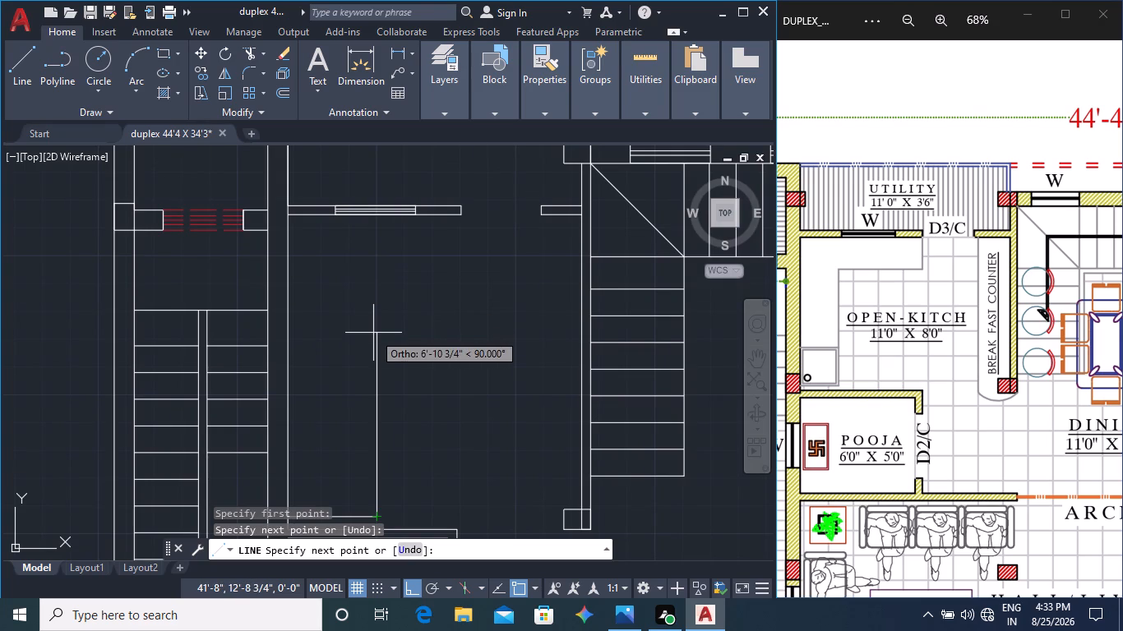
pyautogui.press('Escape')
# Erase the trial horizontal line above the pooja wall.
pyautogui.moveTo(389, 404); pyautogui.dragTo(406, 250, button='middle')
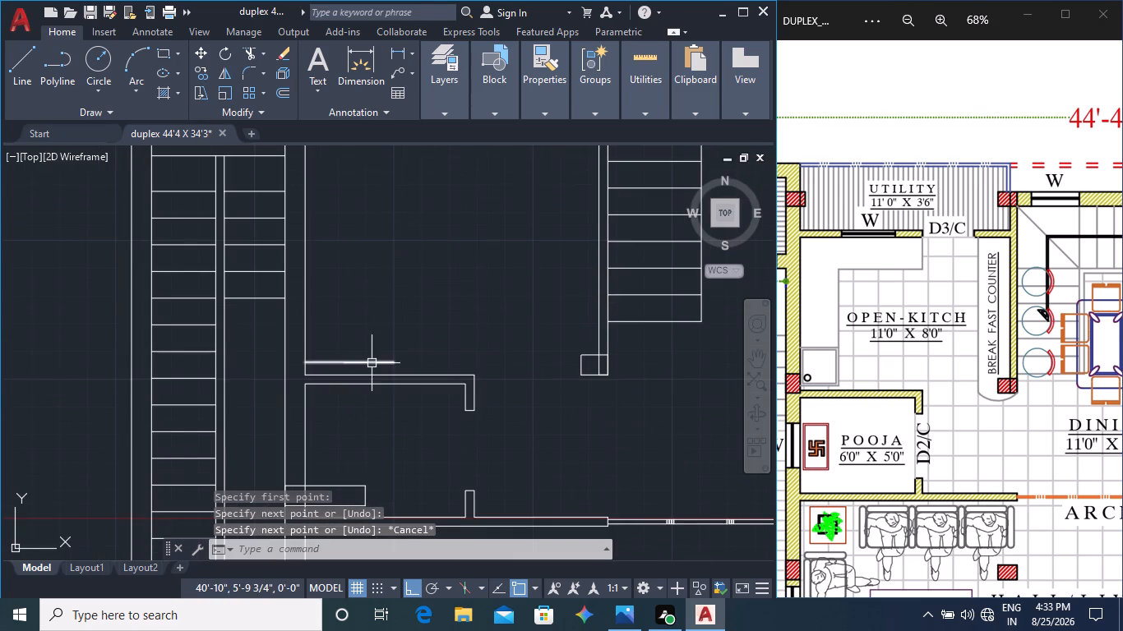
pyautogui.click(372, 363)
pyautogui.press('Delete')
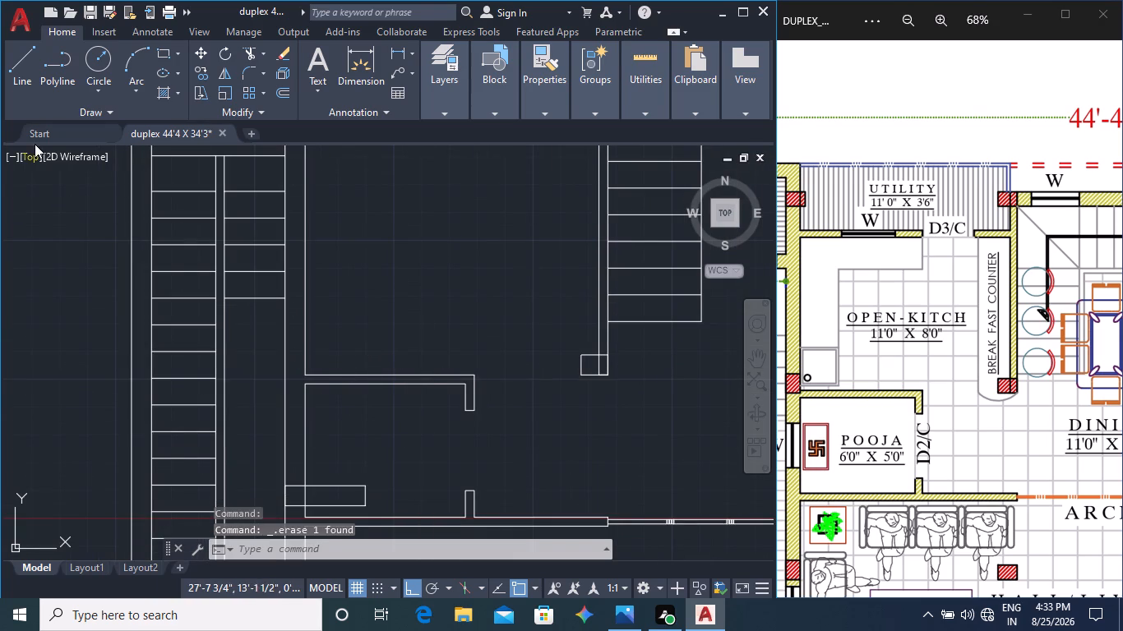
# Draw a 2' horizontal line rightward from the kitchen's left wall, just above the pooja wall, as the counter's end.
pyautogui.click(23, 74)
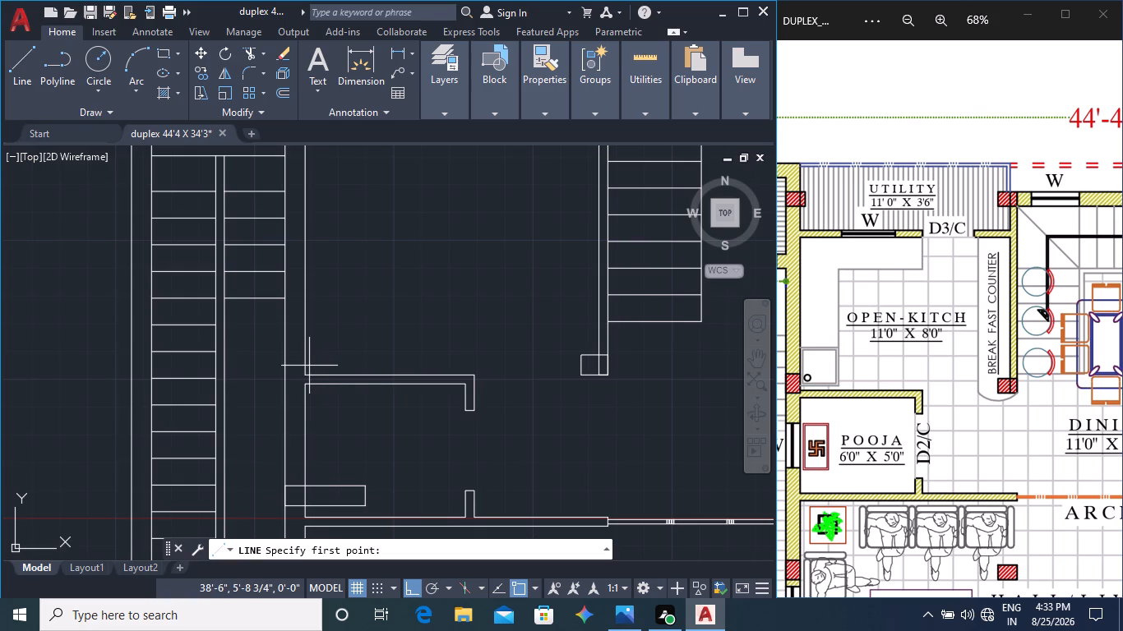
pyautogui.click(307, 366)
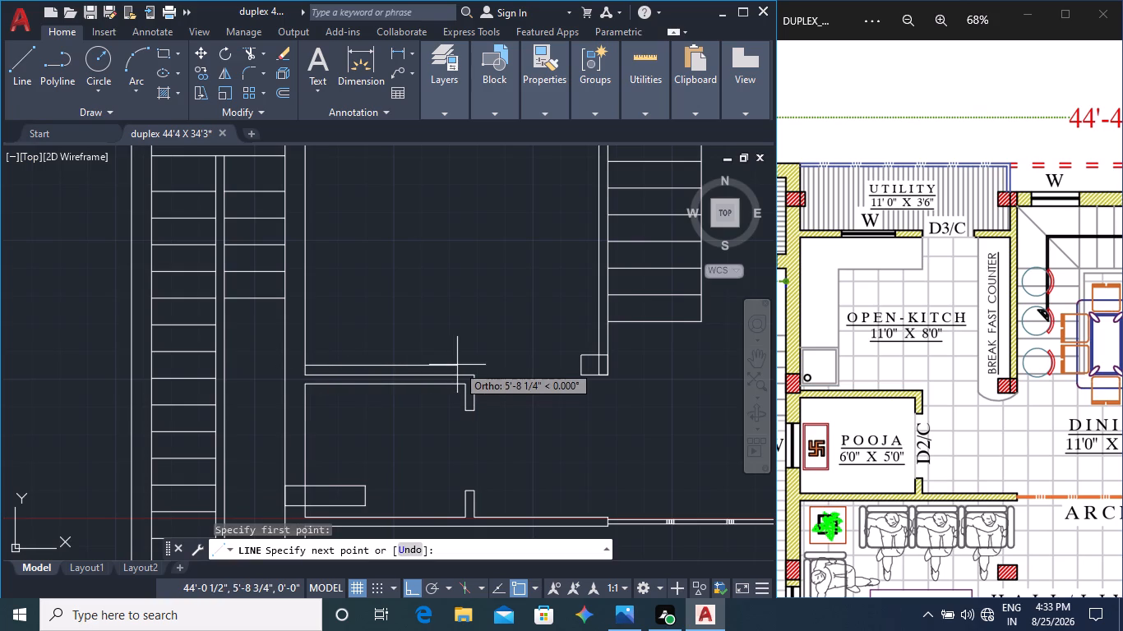
pyautogui.write("2'")
pyautogui.press('Return')
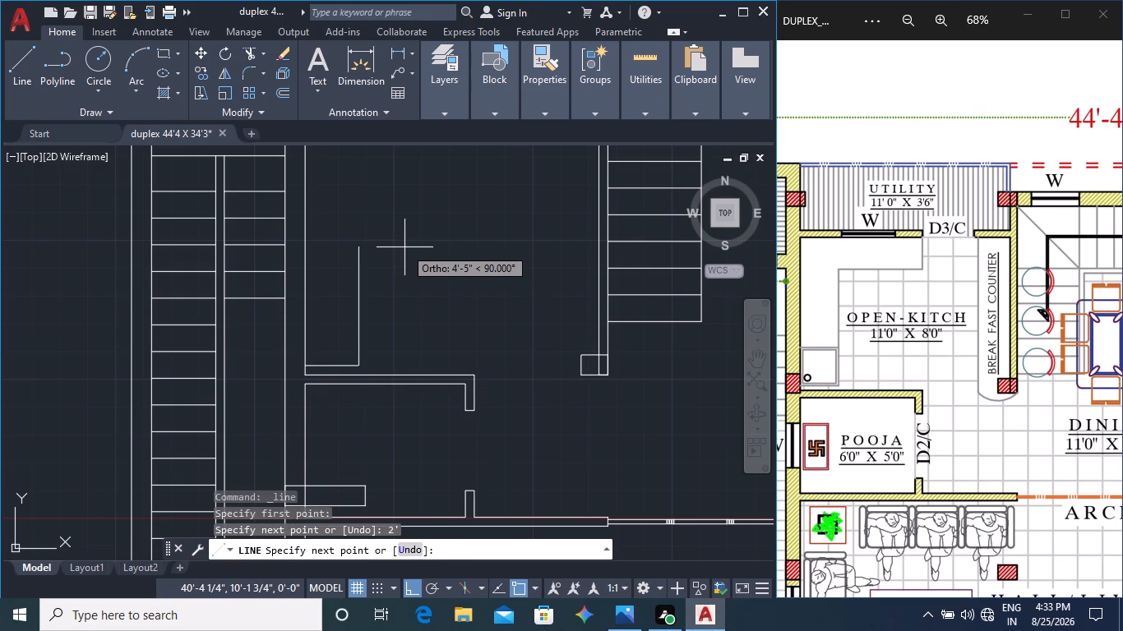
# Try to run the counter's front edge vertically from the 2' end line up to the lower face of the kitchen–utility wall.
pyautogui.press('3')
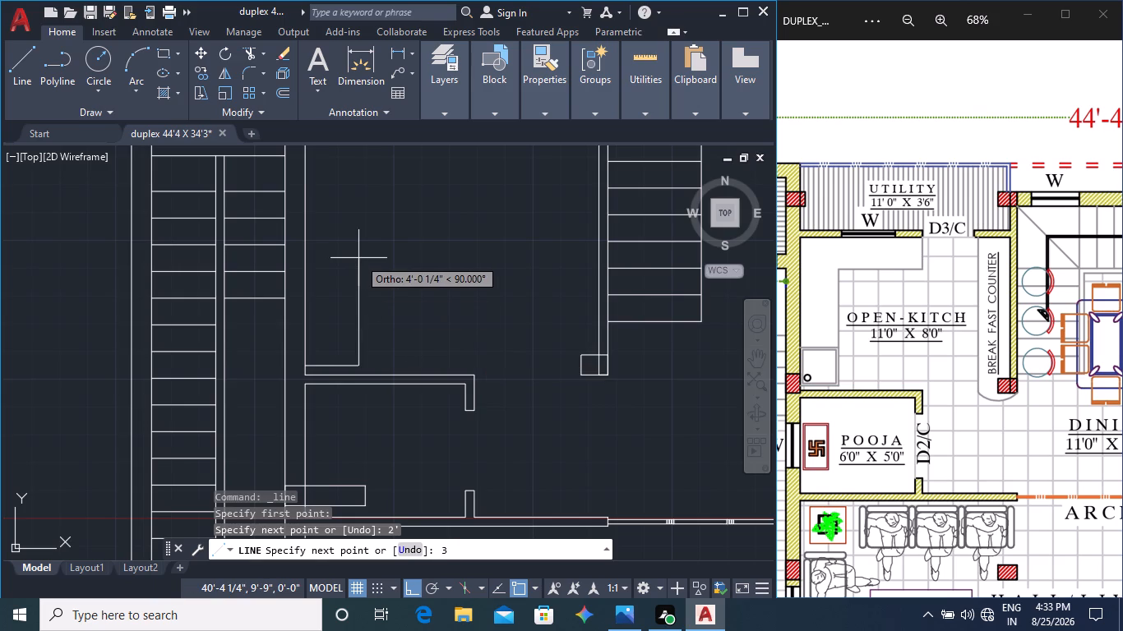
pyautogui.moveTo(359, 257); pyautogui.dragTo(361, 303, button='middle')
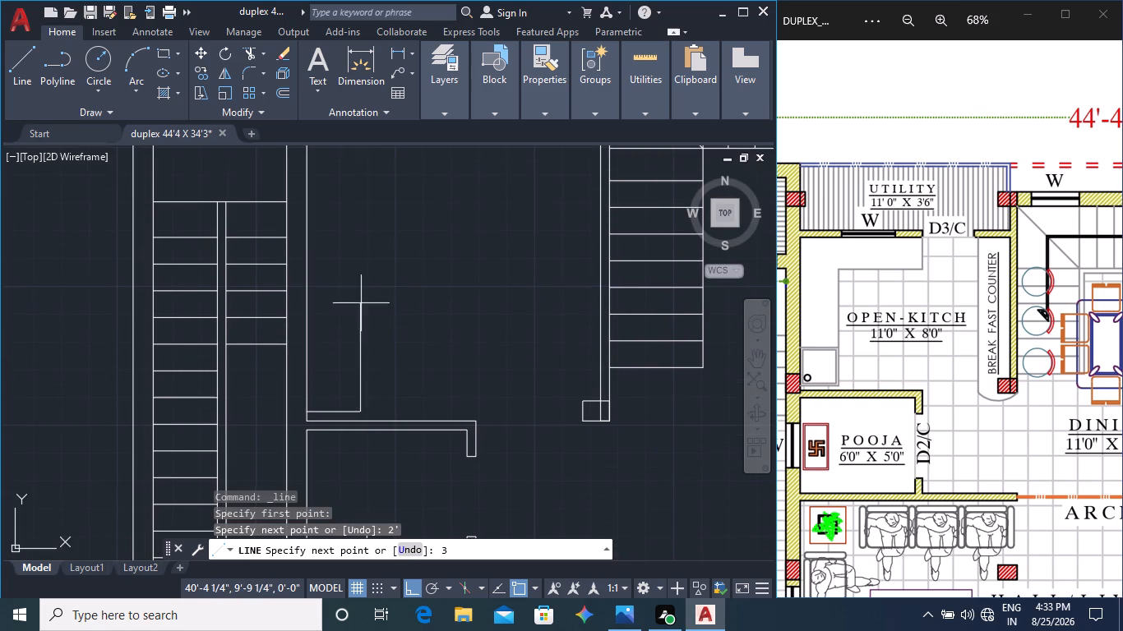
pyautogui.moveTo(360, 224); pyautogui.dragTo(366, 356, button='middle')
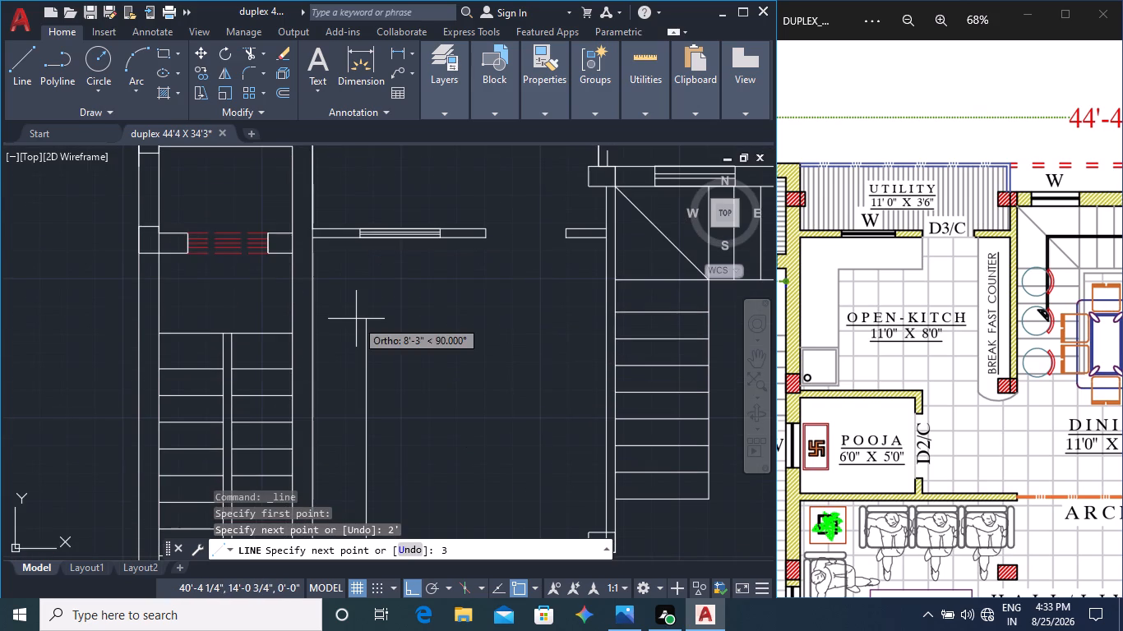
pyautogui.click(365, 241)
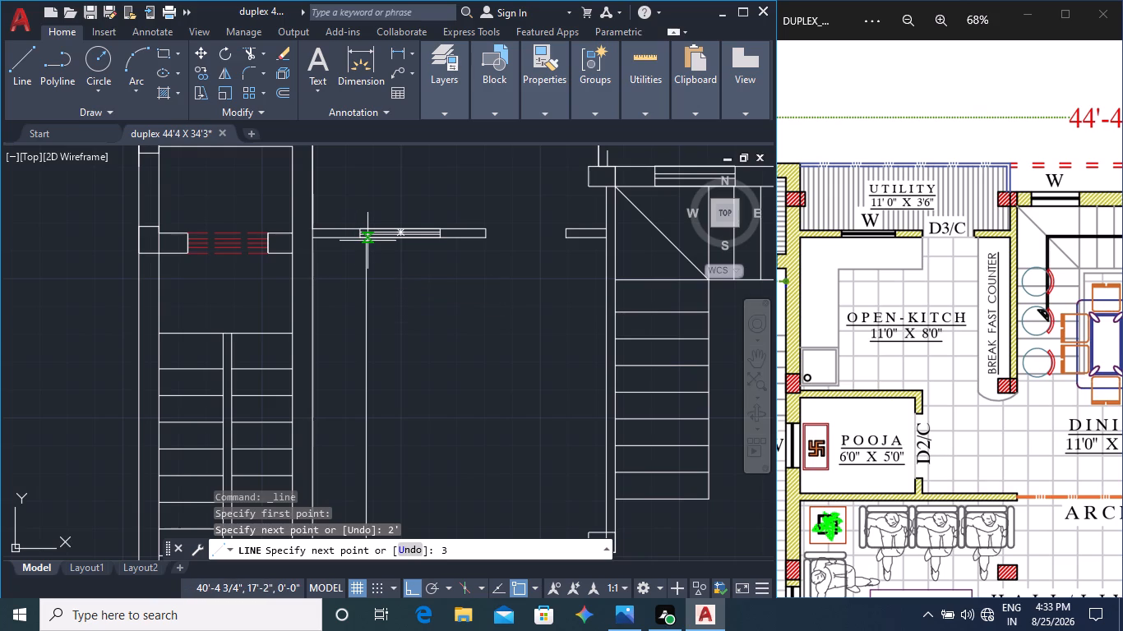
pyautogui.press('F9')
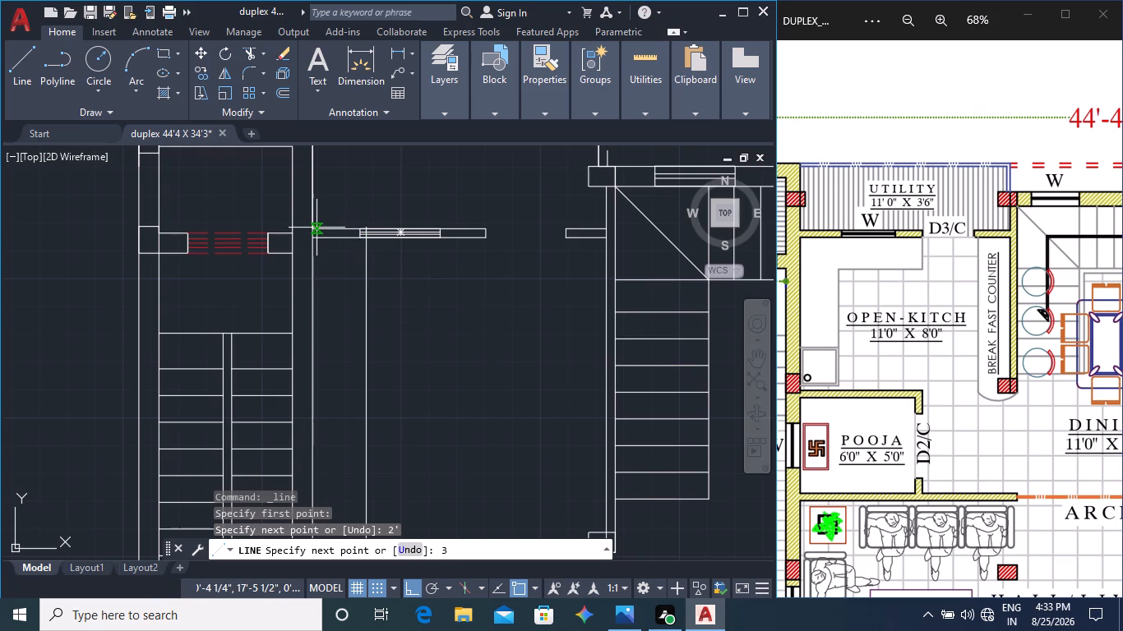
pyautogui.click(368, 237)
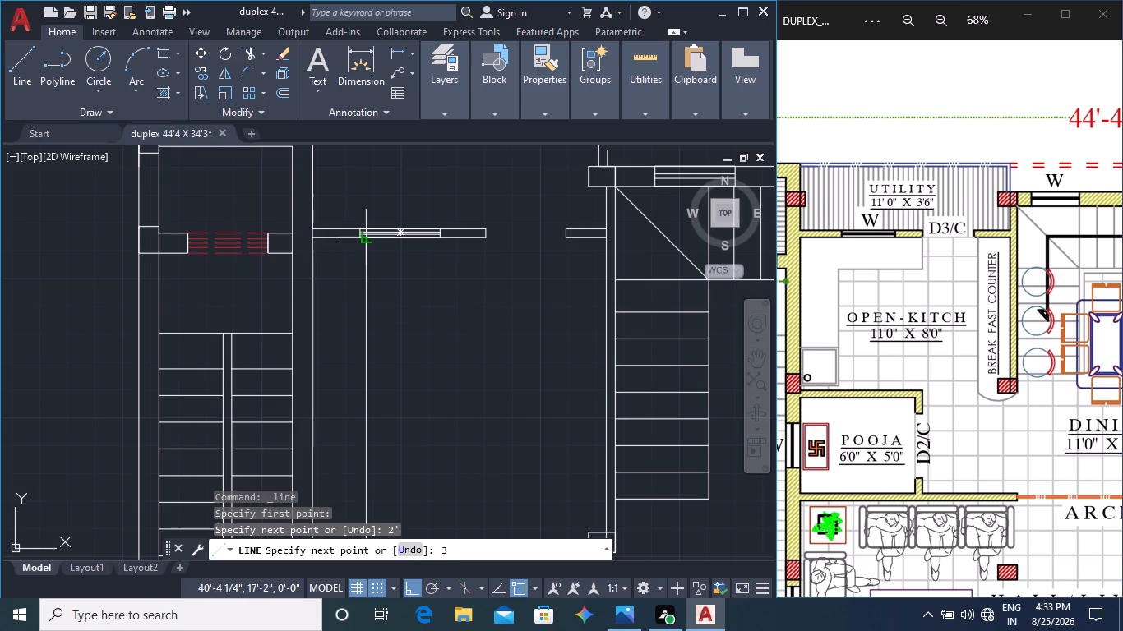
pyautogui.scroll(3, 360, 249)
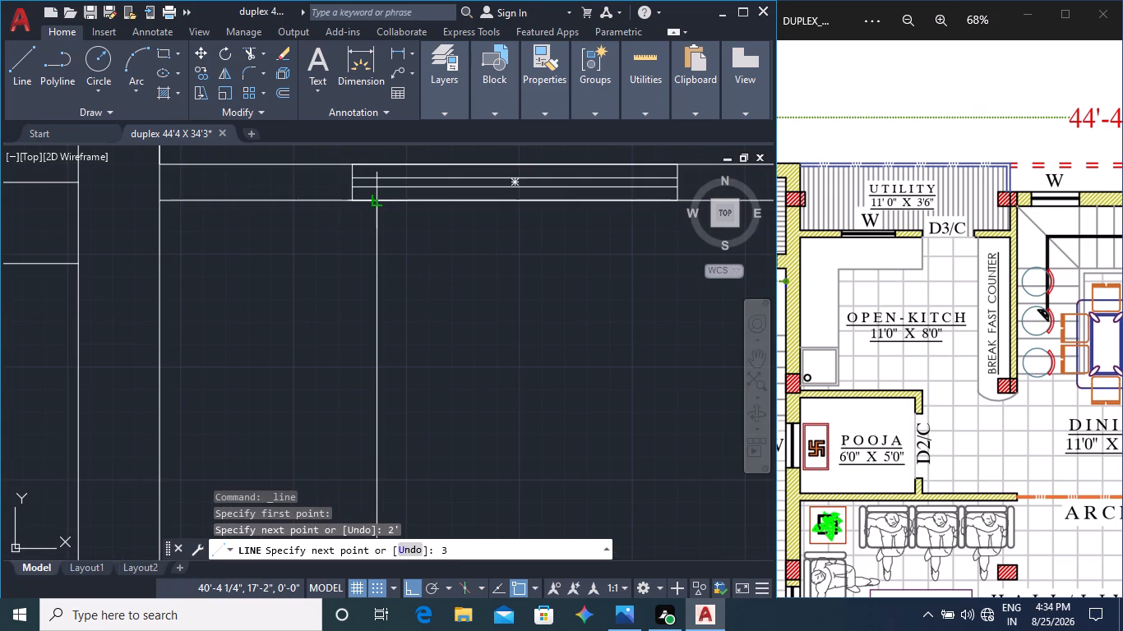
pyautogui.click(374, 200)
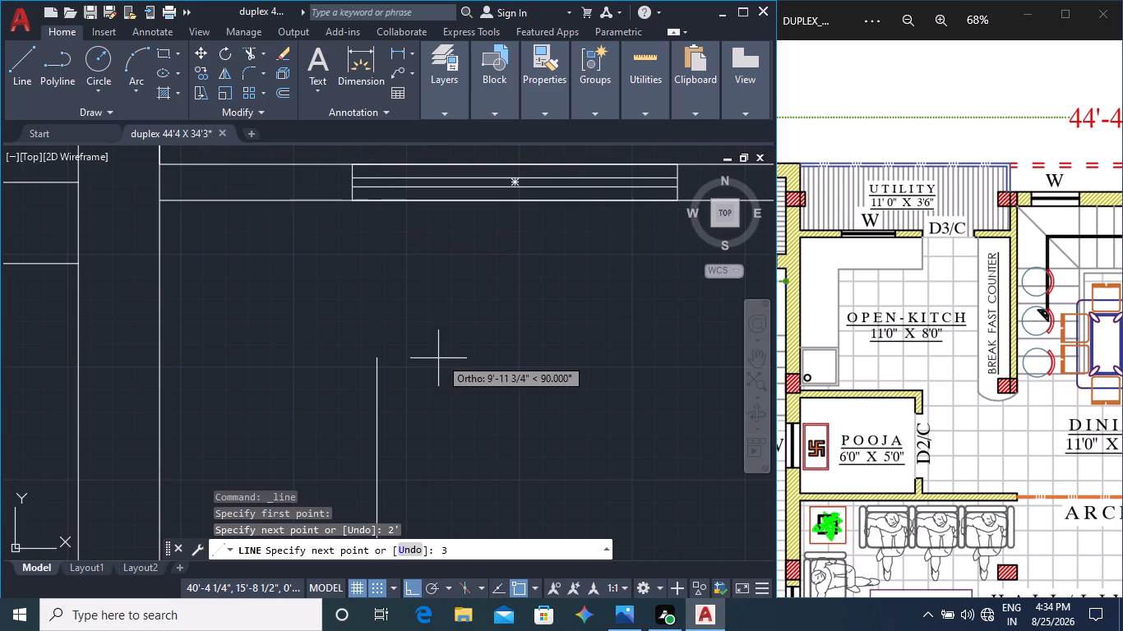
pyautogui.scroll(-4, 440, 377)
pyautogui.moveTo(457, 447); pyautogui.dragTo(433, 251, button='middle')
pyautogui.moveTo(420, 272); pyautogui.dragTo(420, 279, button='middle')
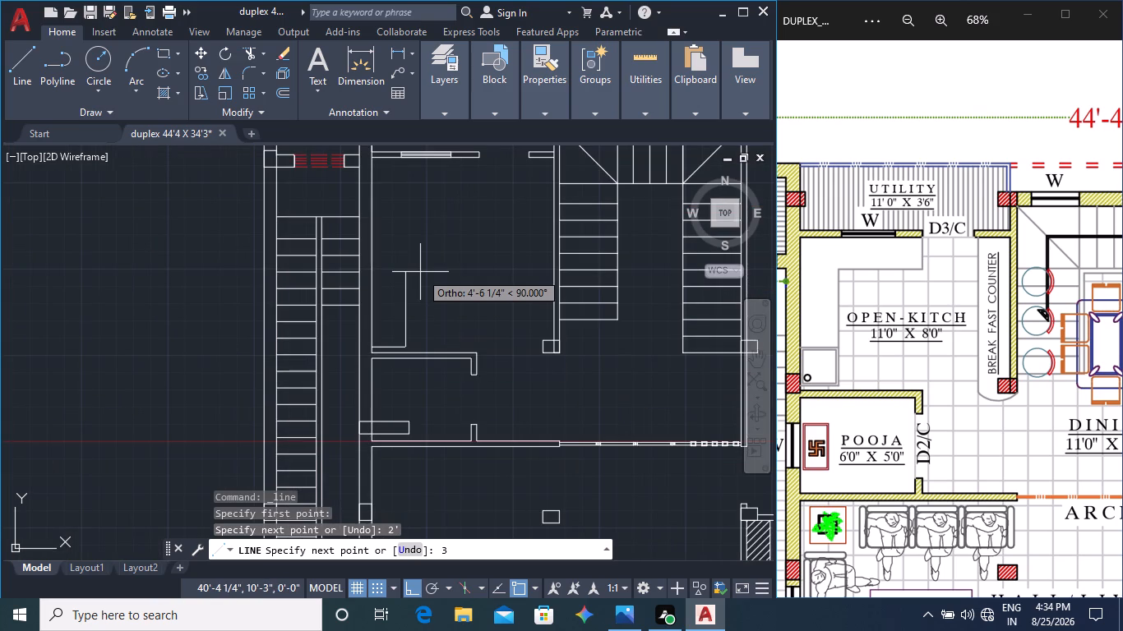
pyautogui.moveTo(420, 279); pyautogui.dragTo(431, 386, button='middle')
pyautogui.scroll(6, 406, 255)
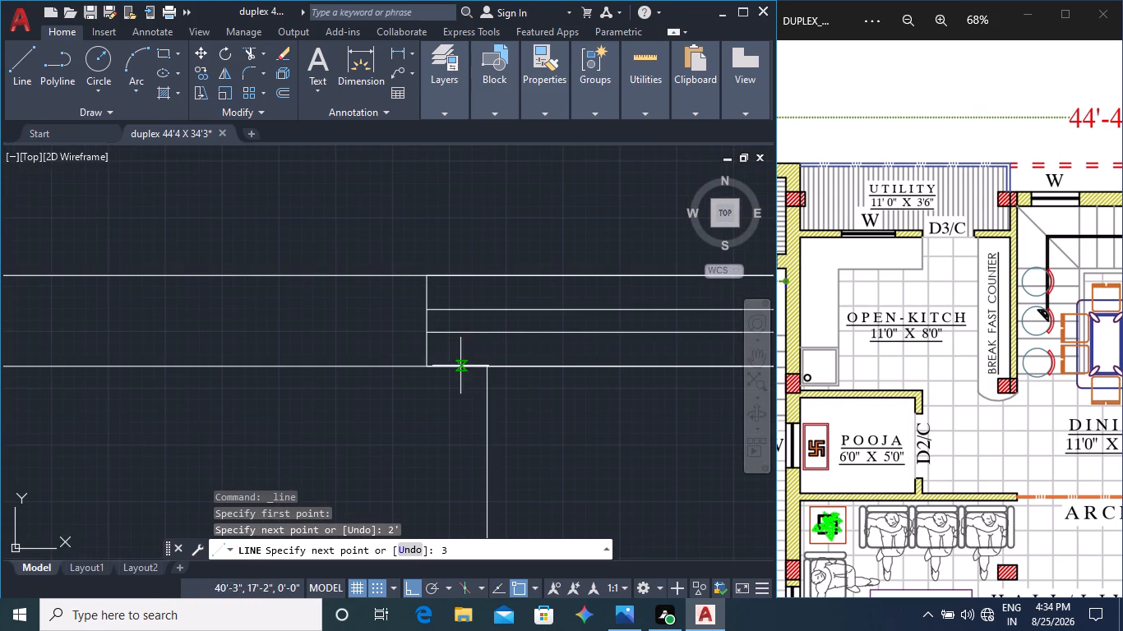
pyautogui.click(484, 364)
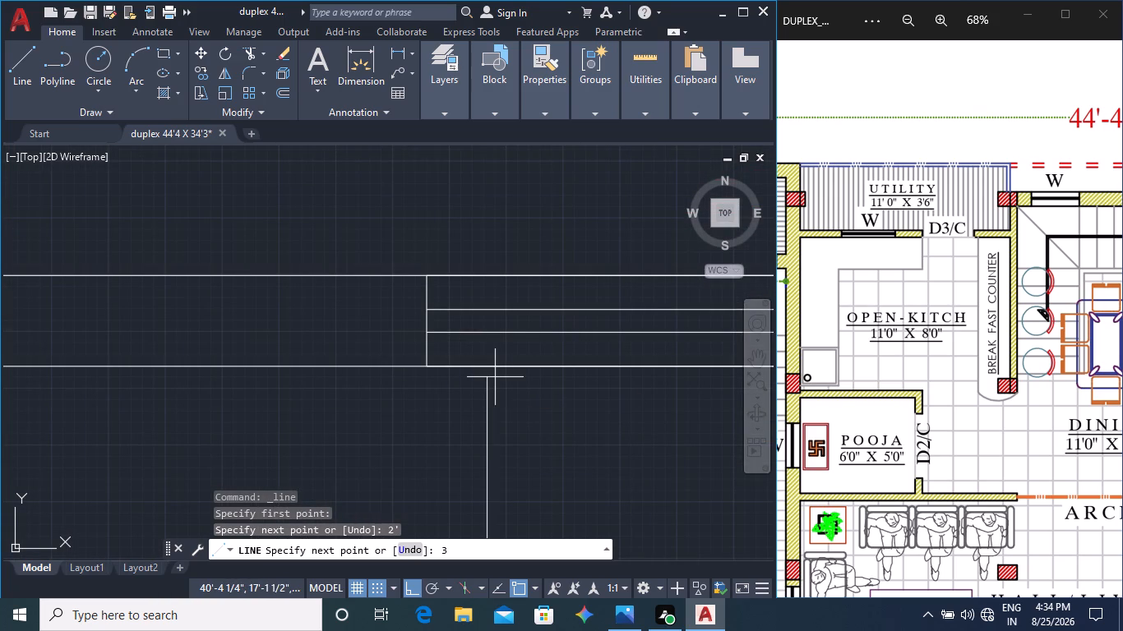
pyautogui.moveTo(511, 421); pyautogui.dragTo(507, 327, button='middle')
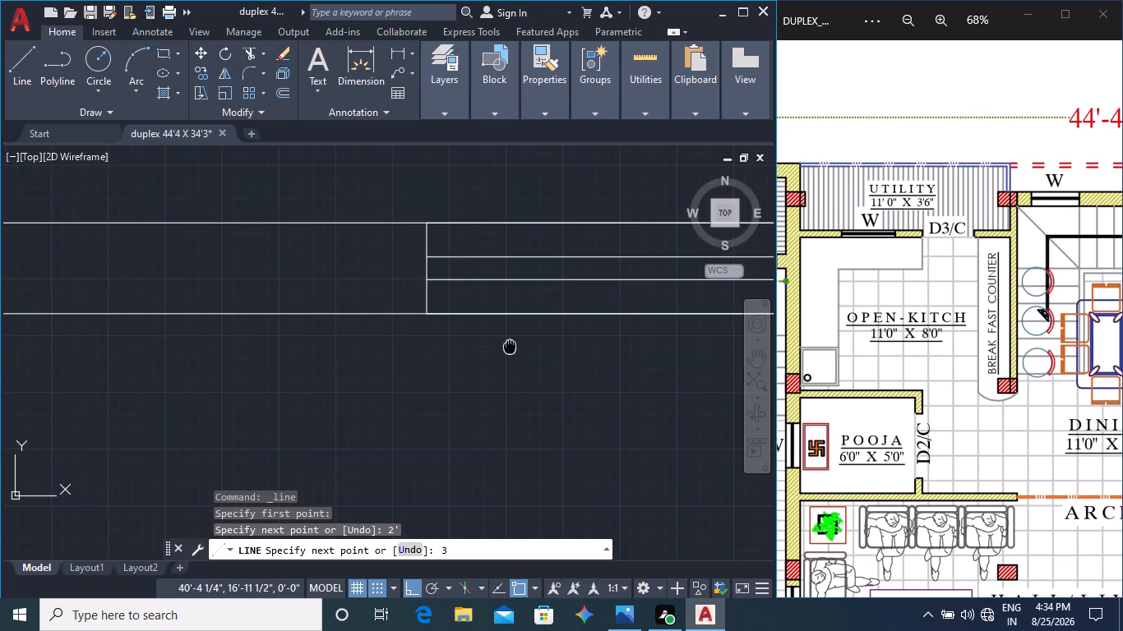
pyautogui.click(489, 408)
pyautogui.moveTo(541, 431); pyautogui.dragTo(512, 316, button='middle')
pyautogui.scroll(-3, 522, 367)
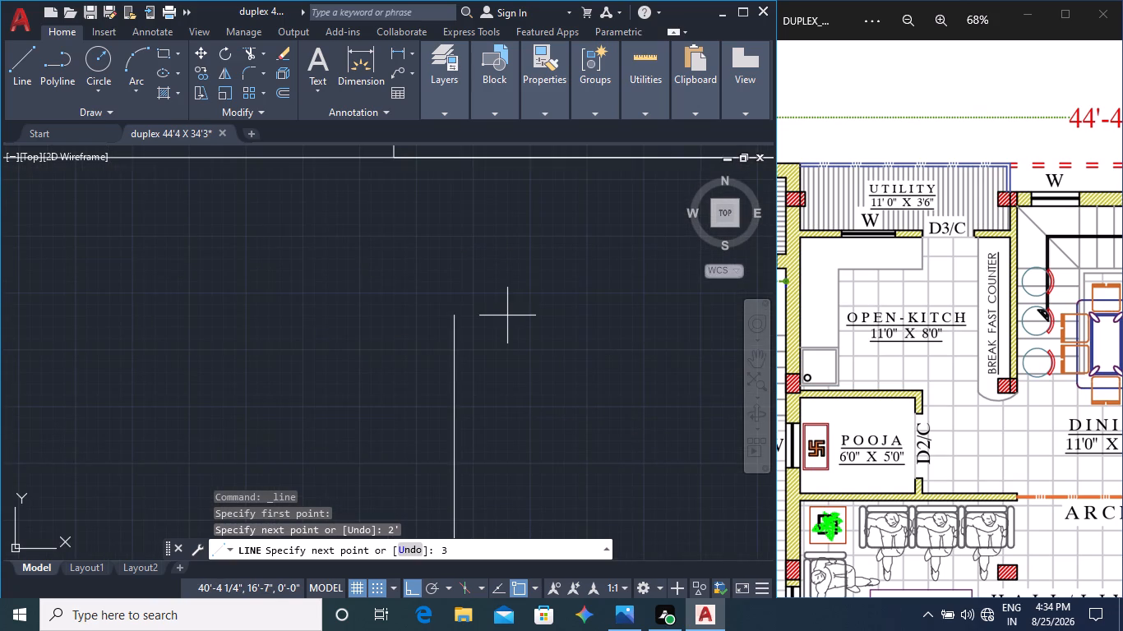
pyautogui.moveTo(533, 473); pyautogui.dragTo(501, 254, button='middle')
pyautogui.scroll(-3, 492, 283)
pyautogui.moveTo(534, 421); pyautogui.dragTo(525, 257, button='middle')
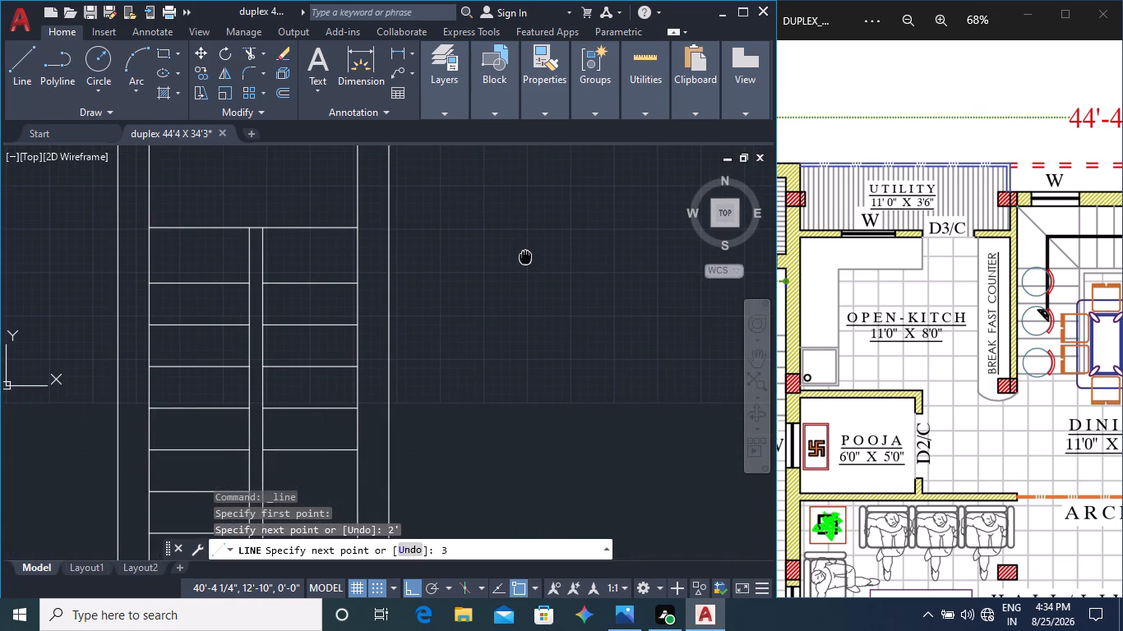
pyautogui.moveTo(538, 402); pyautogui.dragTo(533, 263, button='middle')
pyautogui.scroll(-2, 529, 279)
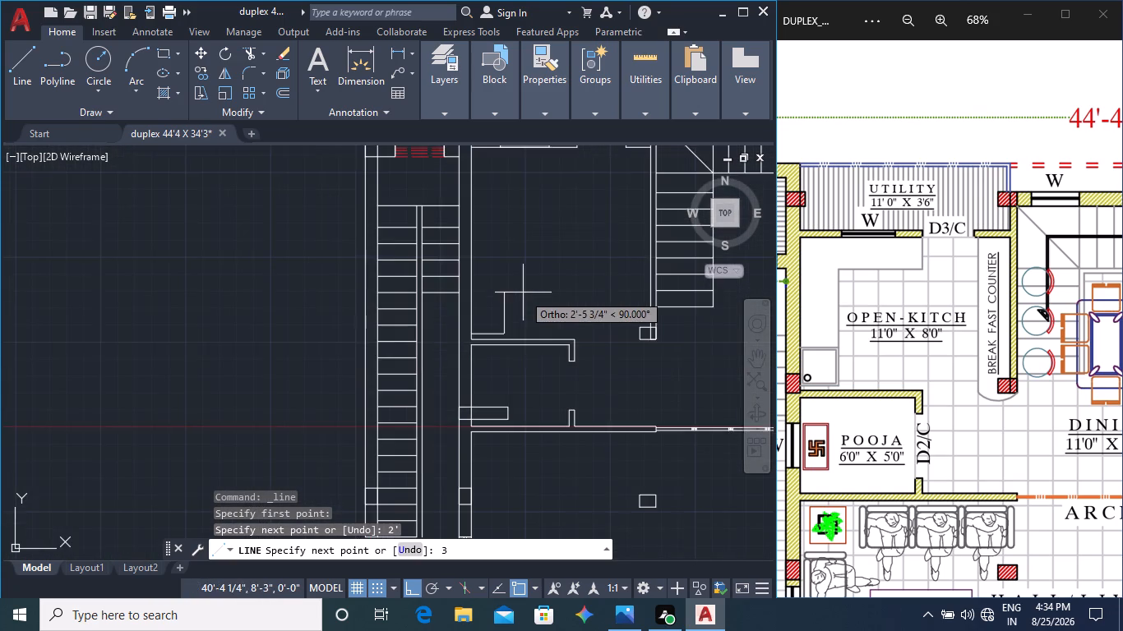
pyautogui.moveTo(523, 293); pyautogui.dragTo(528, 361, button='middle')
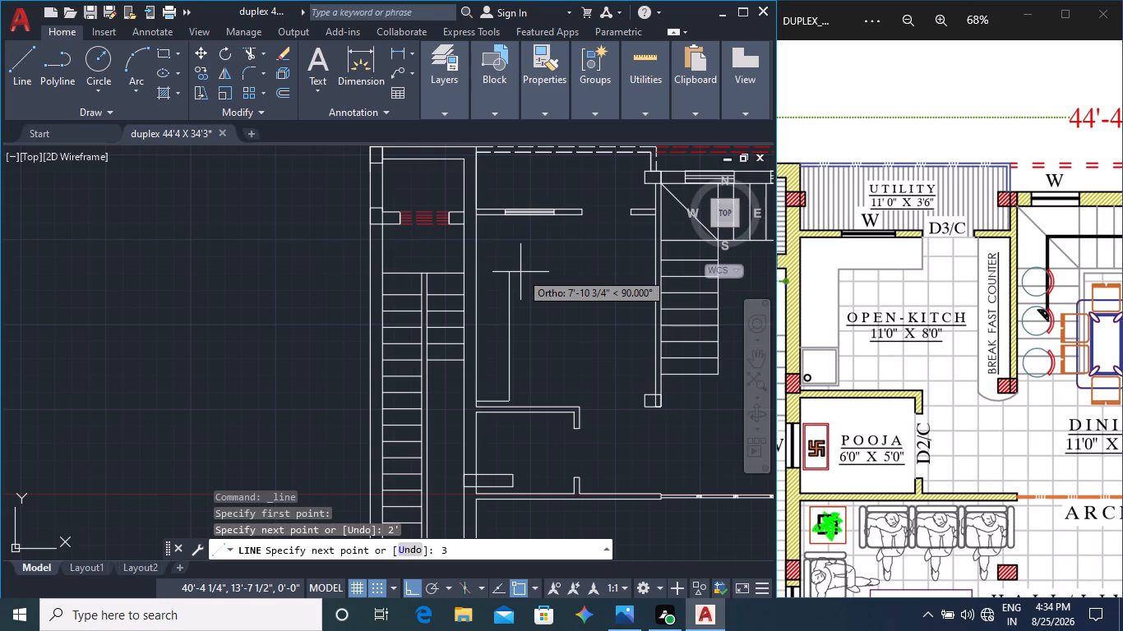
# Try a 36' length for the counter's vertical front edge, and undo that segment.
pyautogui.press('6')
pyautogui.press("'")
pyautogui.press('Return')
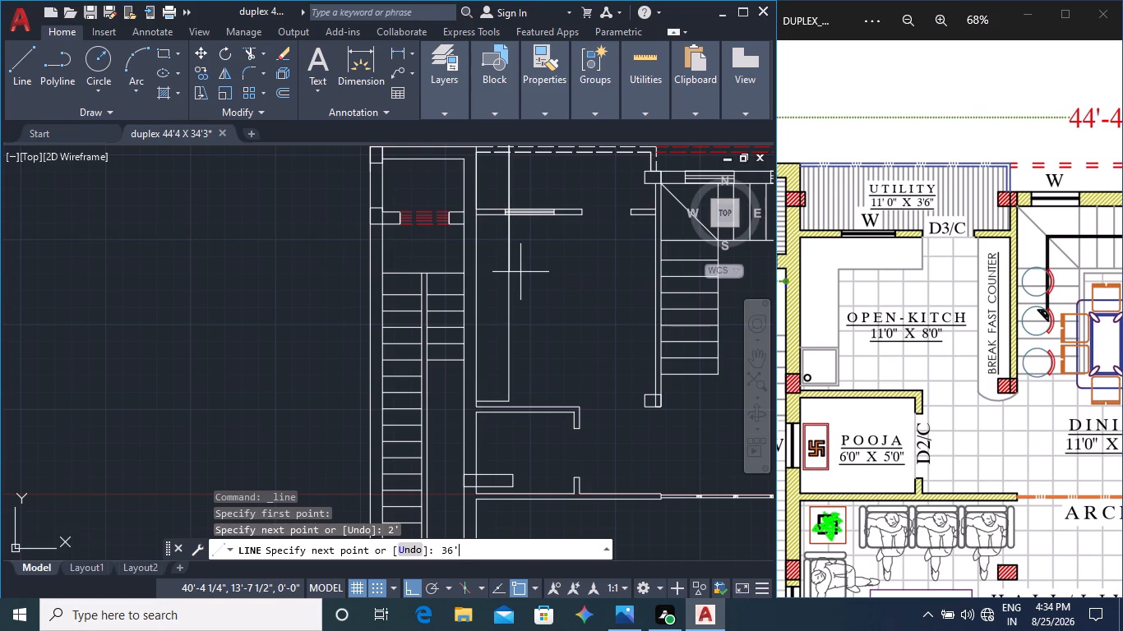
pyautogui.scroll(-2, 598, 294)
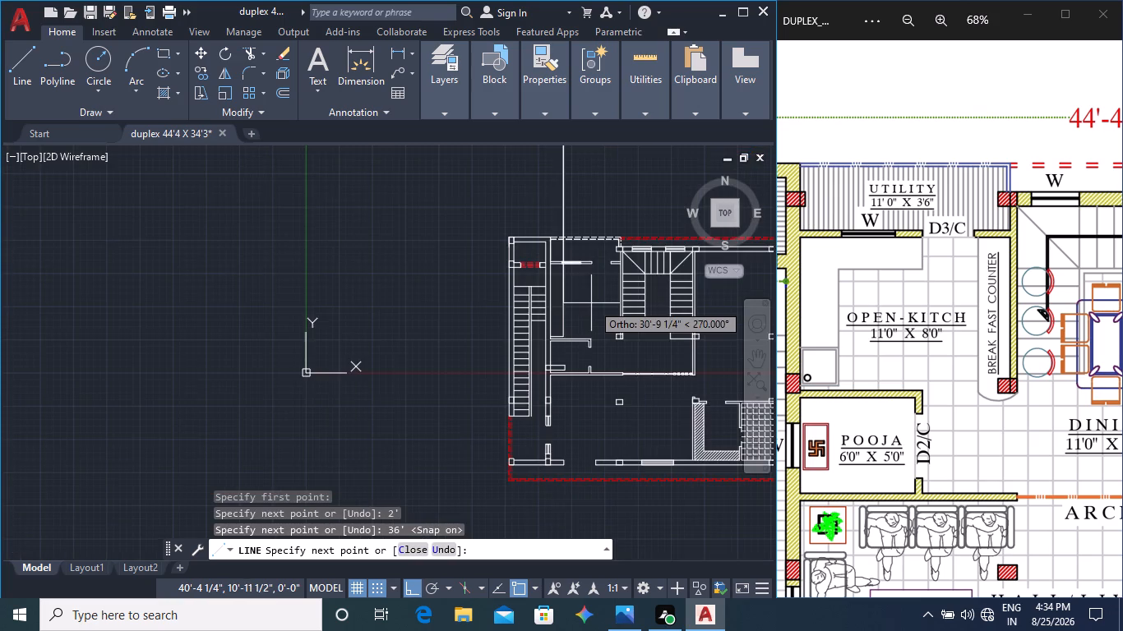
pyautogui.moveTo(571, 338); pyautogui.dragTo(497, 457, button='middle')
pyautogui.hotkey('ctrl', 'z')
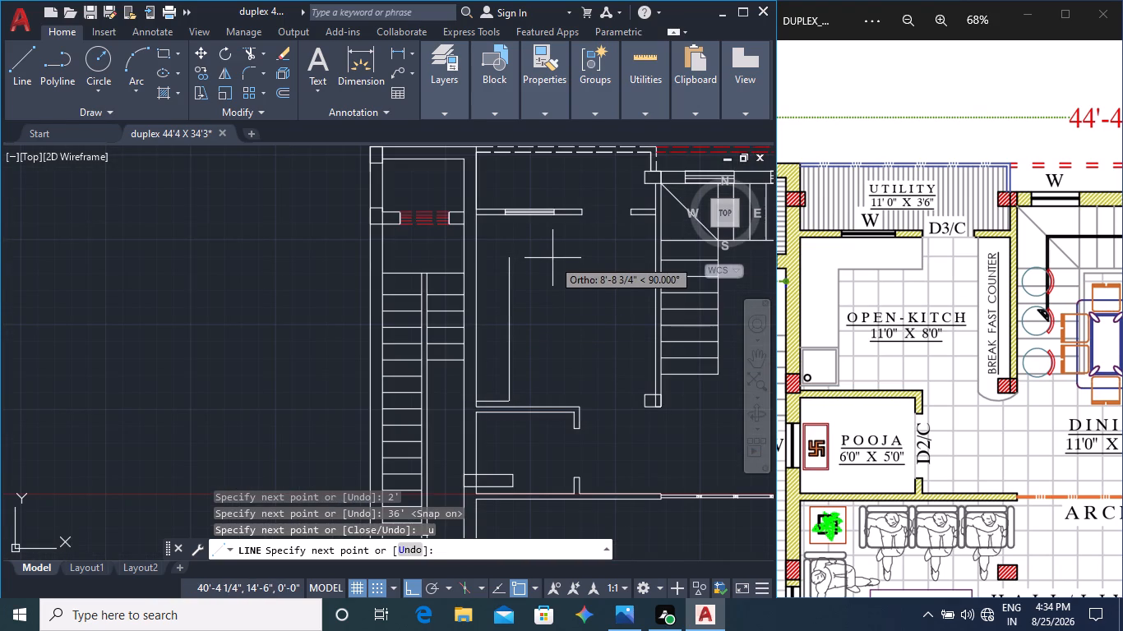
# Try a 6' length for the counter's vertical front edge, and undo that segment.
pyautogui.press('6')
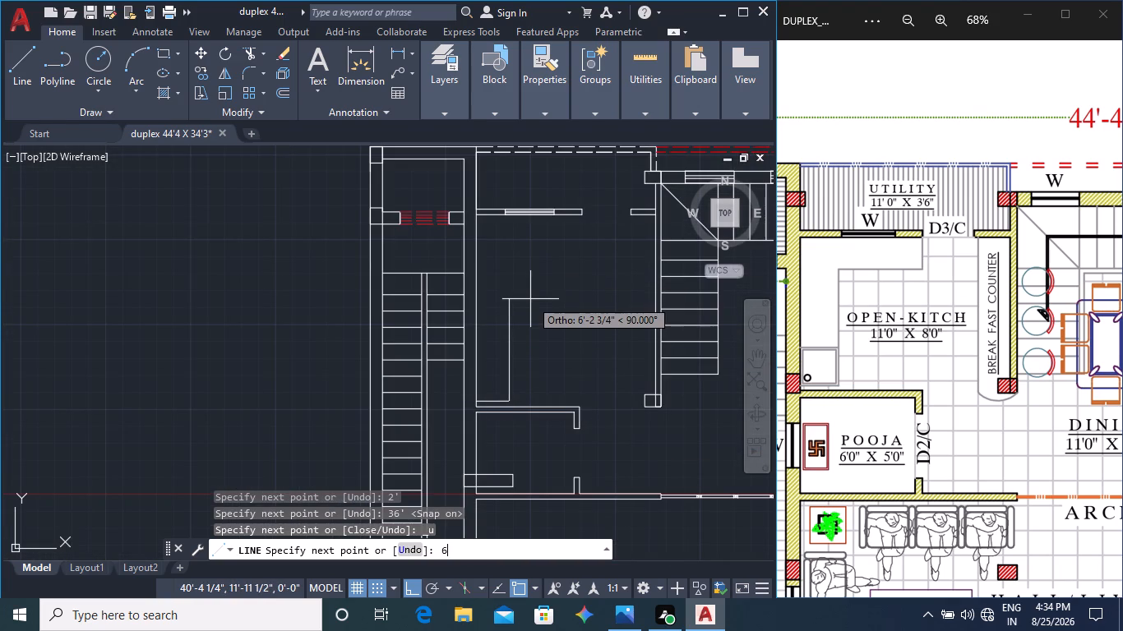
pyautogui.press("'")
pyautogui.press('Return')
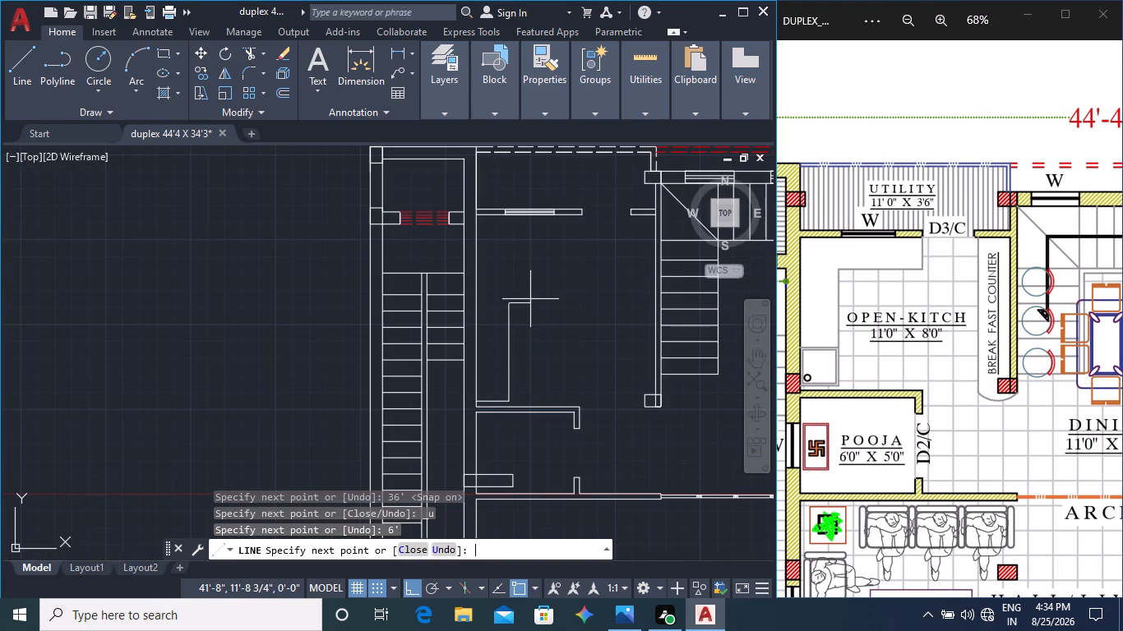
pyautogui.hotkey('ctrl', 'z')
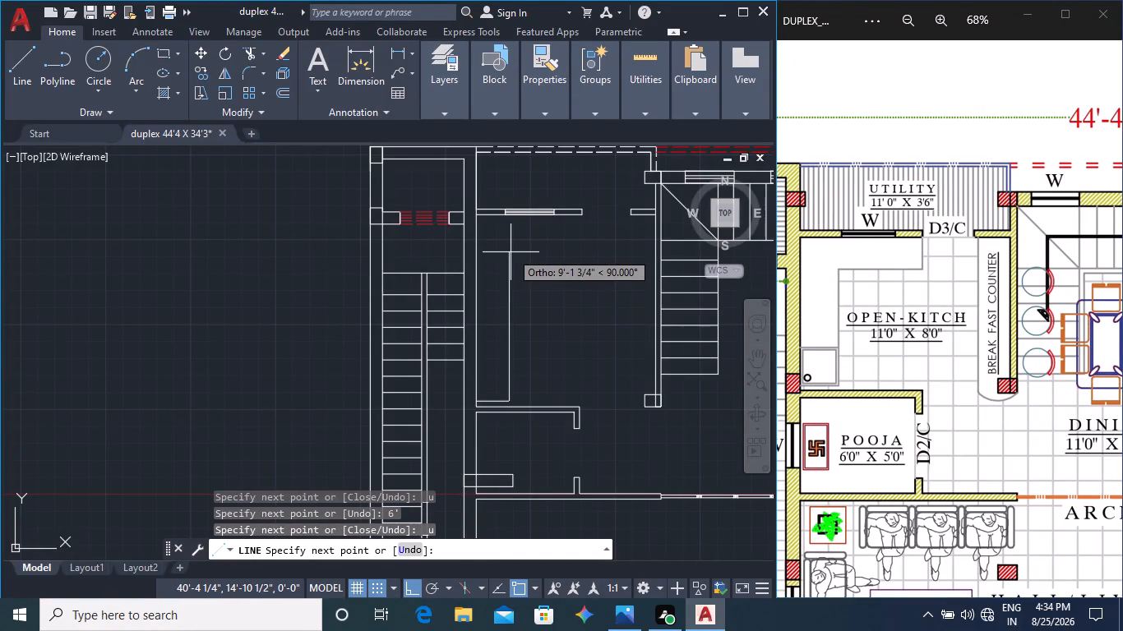
# Draw the counter's front edge 9' vertically upward from the end of the 2' line.
pyautogui.press('9')
pyautogui.press("'")
pyautogui.press('Return')
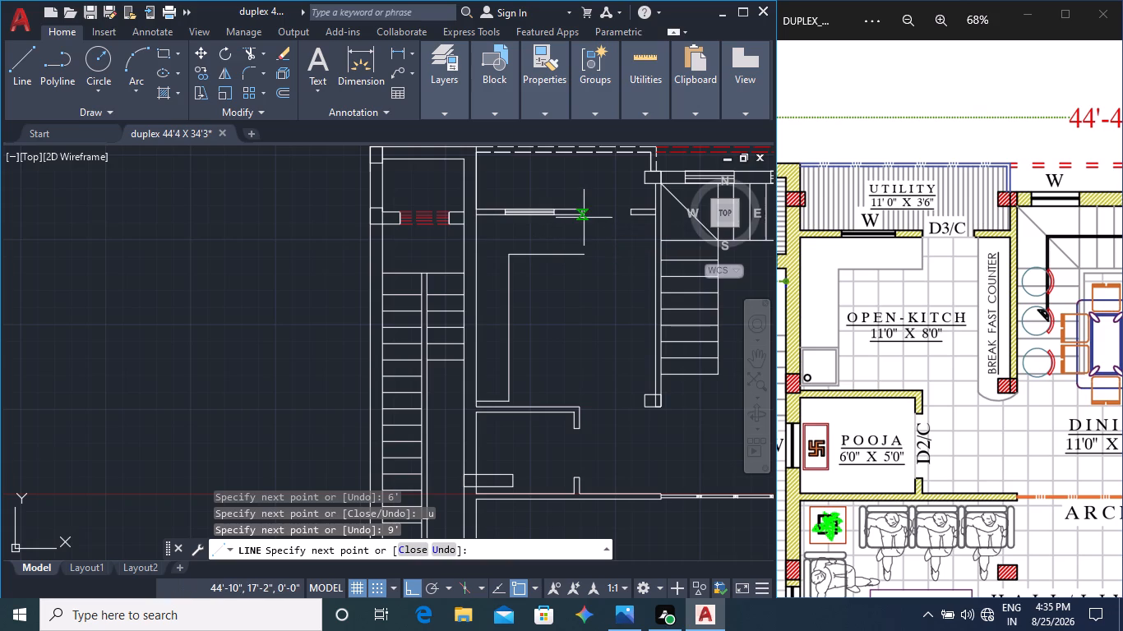
# Continue the counter outline about 4'-4" horizontally toward the utility door, and close it vertically up to the kitchen–utility wall.
pyautogui.scroll(3, 586, 246)
pyautogui.moveTo(578, 251); pyautogui.dragTo(581, 374, button='middle')
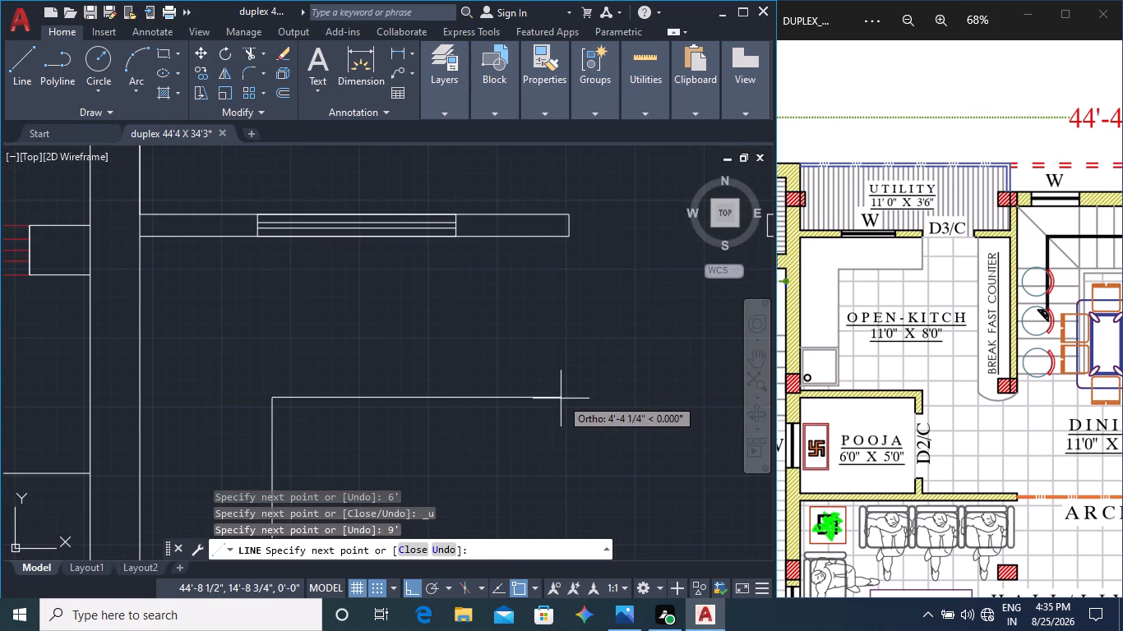
pyautogui.click(561, 398)
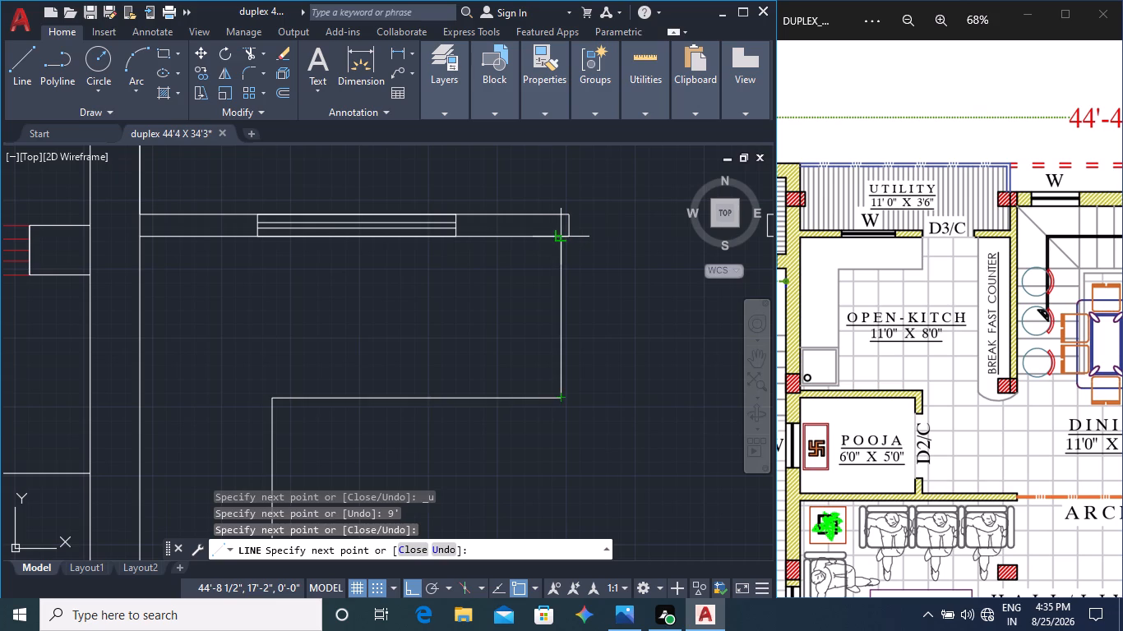
pyautogui.click(562, 236)
pyautogui.press('Escape')
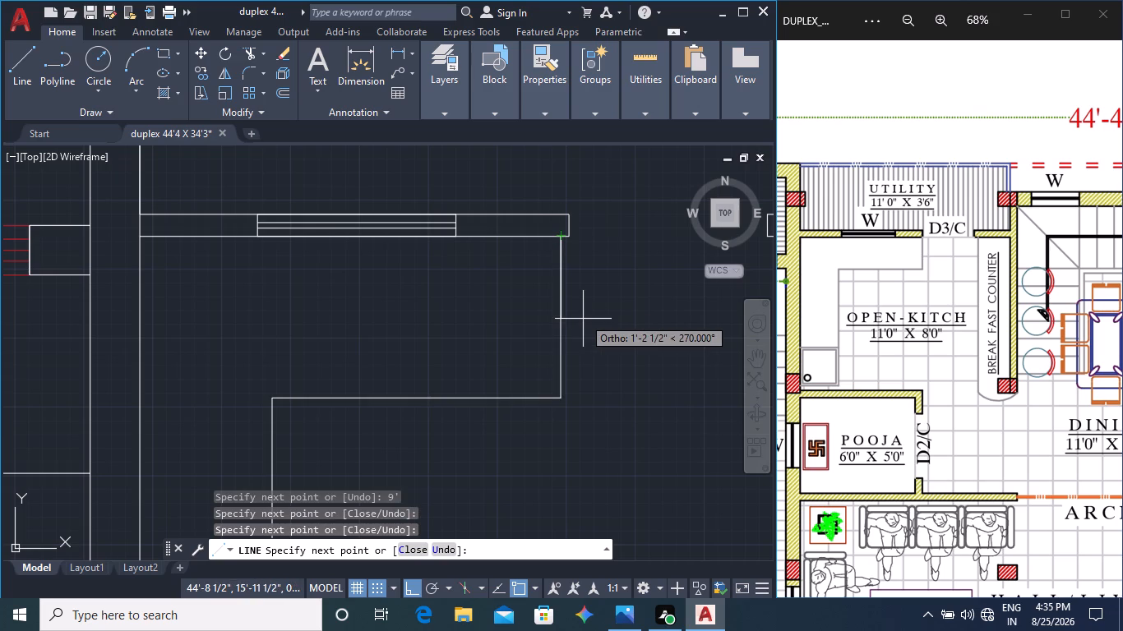
# Move the counter's 9' vertical front edge slightly away from the kitchen's left wall to deepen the counter.
pyautogui.scroll(-2, 594, 392)
pyautogui.moveTo(593, 440); pyautogui.dragTo(583, 331, button='middle')
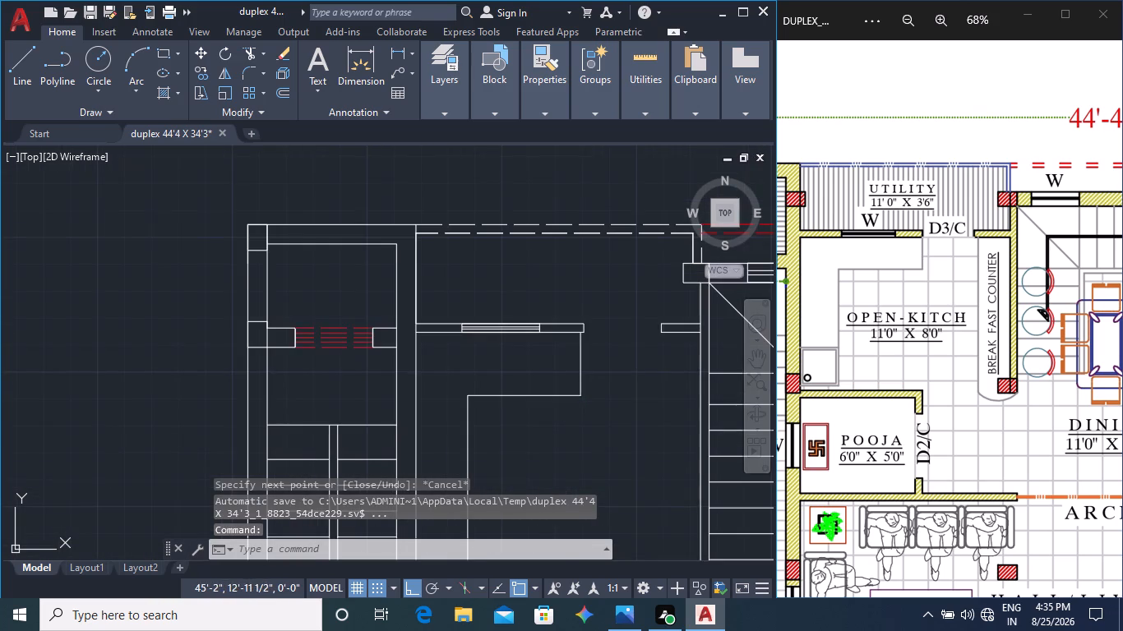
pyautogui.scroll(2, 489, 288)
pyautogui.scroll(-2, 502, 360)
pyautogui.moveTo(515, 402); pyautogui.dragTo(514, 360, button='middle')
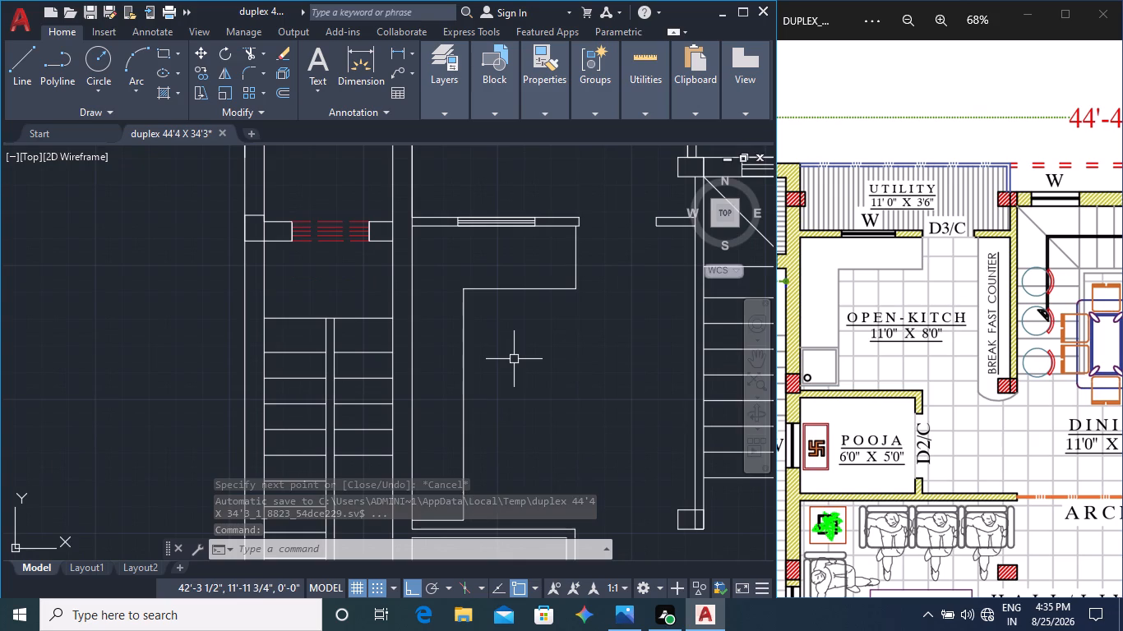
pyautogui.click(461, 426)
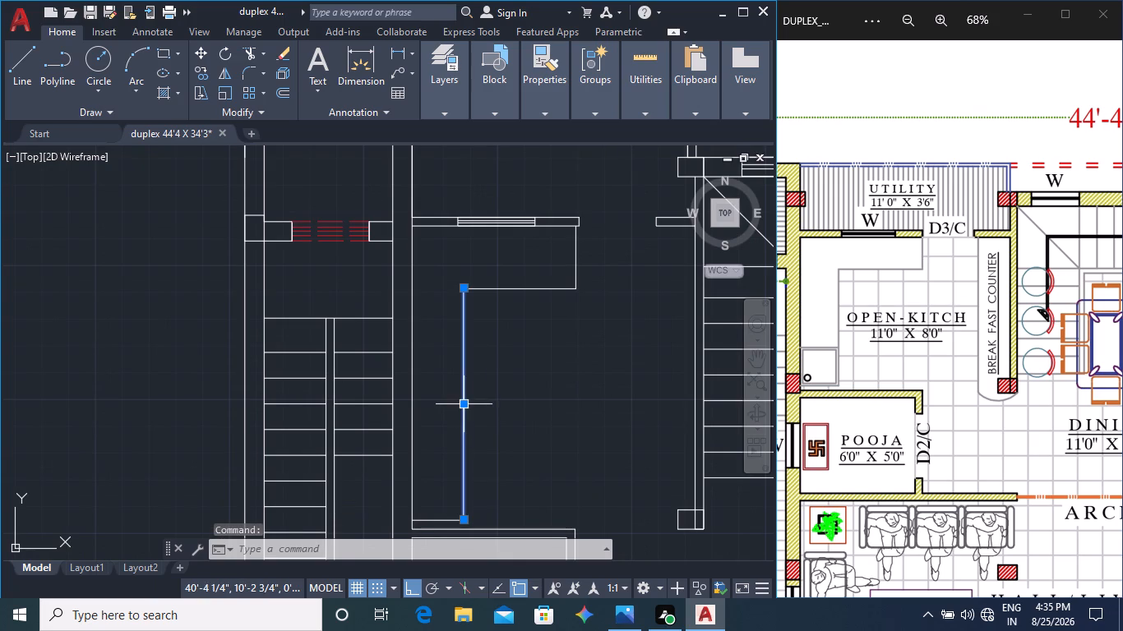
pyautogui.click(464, 406)
pyautogui.click(475, 406)
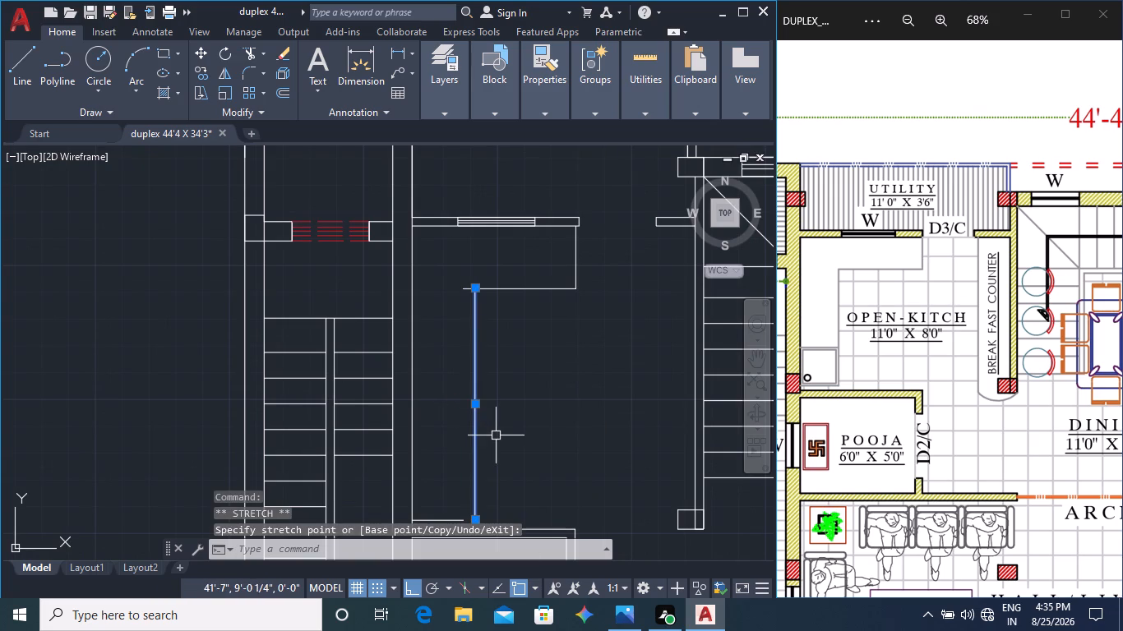
pyautogui.press('Escape')
# Stretch the counter's end line above the pooja wall to meet the foot of the moved vertical edge.
pyautogui.scroll(-1, 500, 432)
pyautogui.moveTo(512, 455); pyautogui.dragTo(500, 398, button='middle')
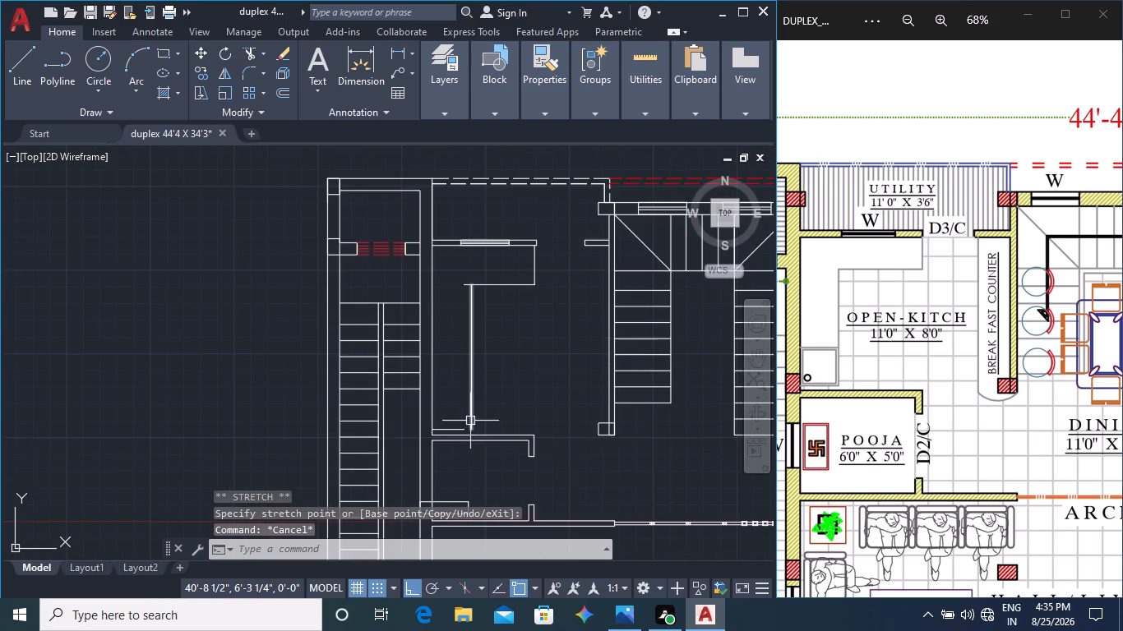
pyautogui.scroll(2, 470, 421)
pyautogui.click(451, 446)
pyautogui.click(454, 446)
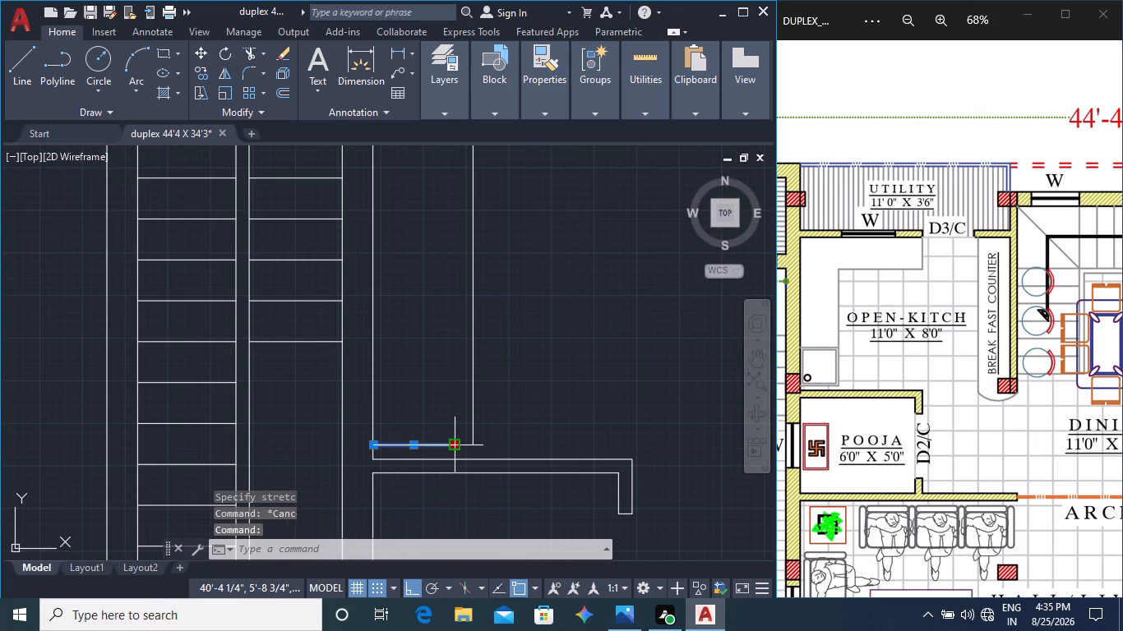
pyautogui.click(477, 445)
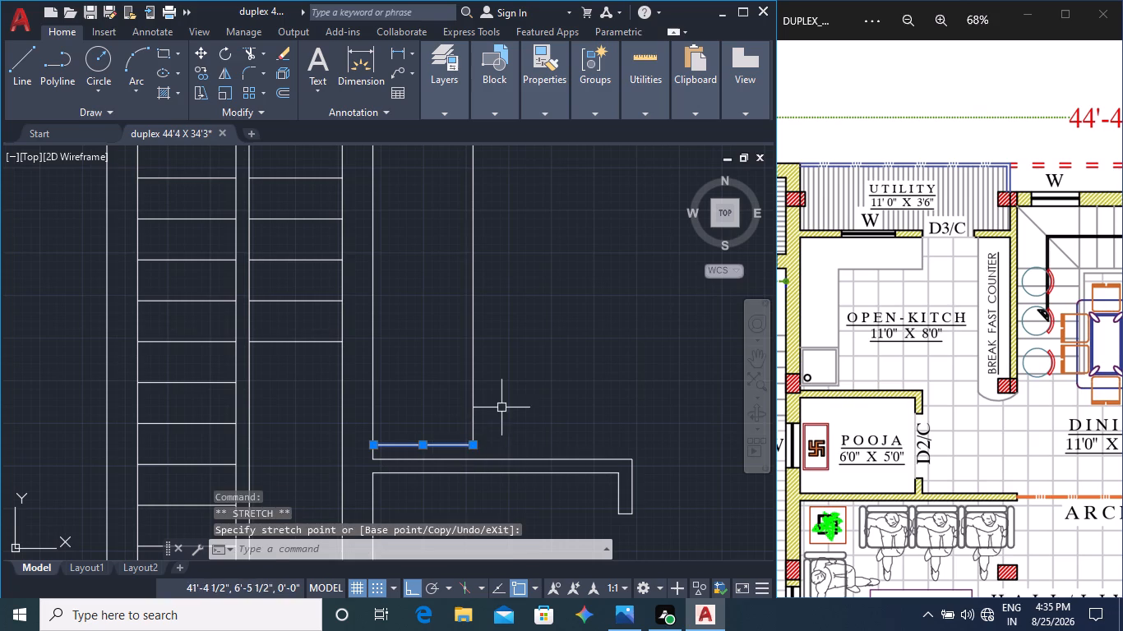
# Stretch the end of the counter's upper horizontal front edge to meet the top of the moved vertical edge.
pyautogui.scroll(-1, 505, 384)
pyautogui.moveTo(508, 363); pyautogui.dragTo(515, 444, button='middle')
pyautogui.scroll(3, 492, 292)
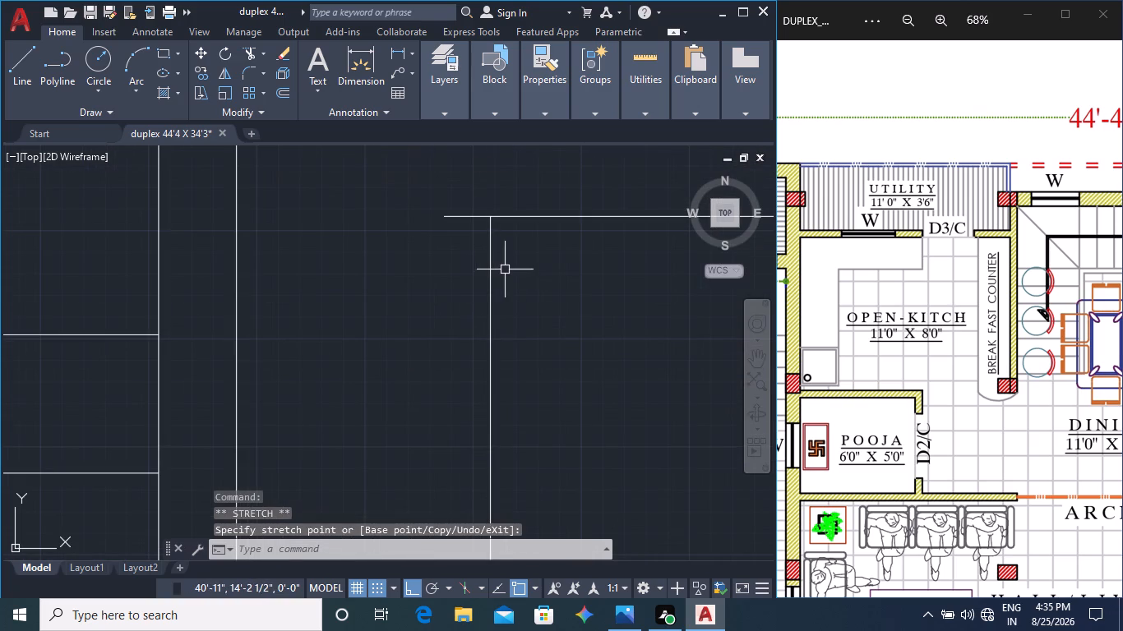
pyautogui.moveTo(512, 286); pyautogui.dragTo(511, 428, button='middle')
pyautogui.click(459, 362)
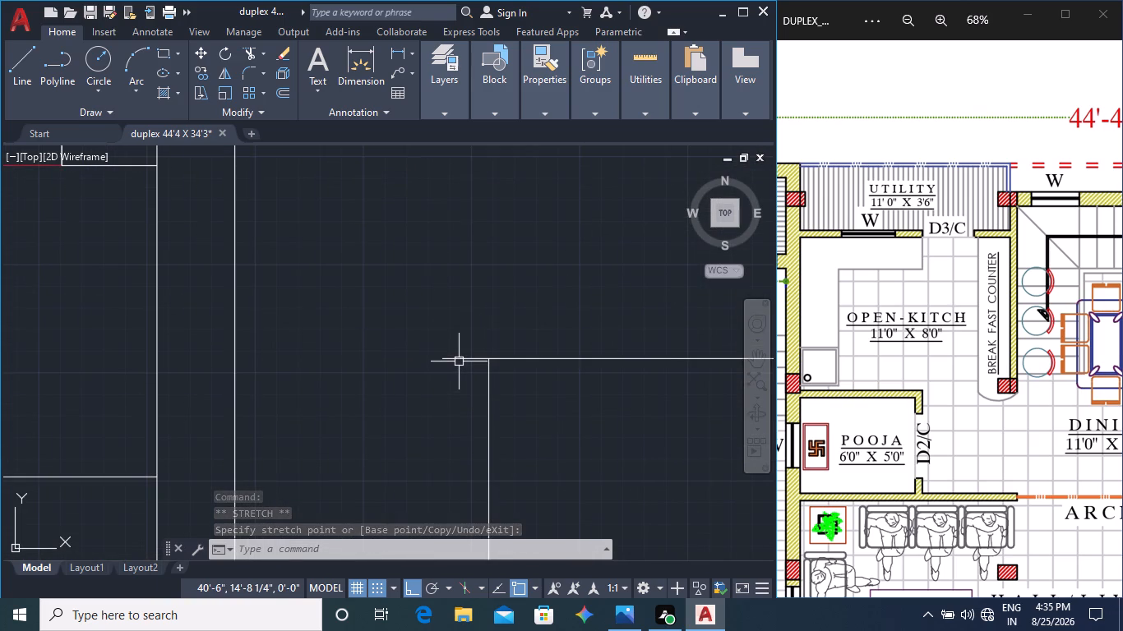
pyautogui.click(446, 361)
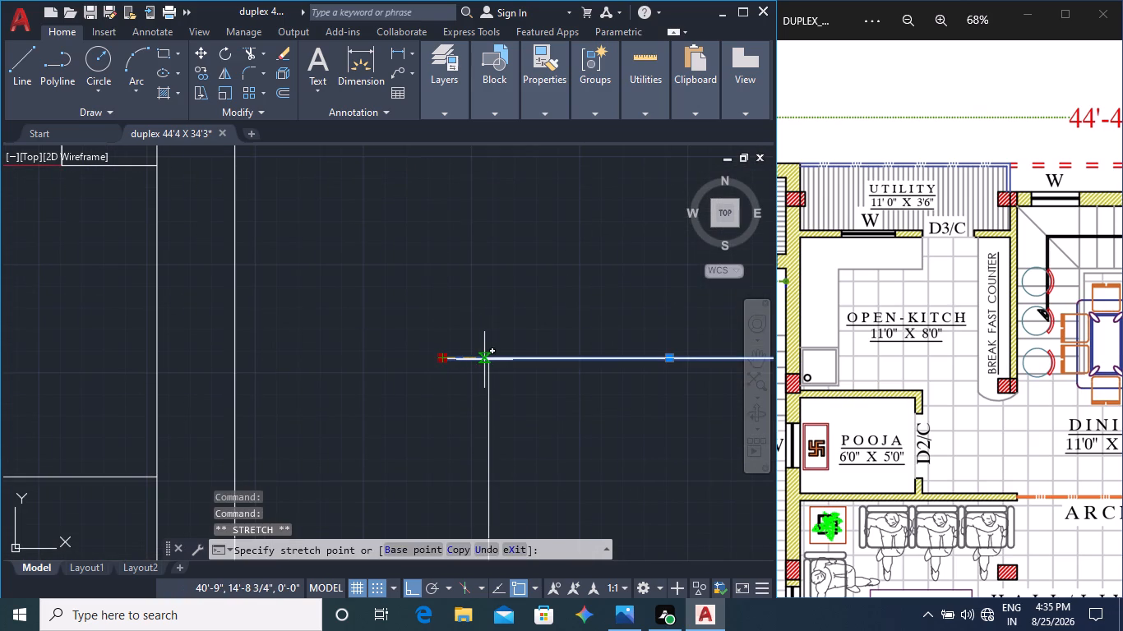
pyautogui.click(492, 363)
pyautogui.press('Escape')
pyautogui.scroll(-4, 551, 406)
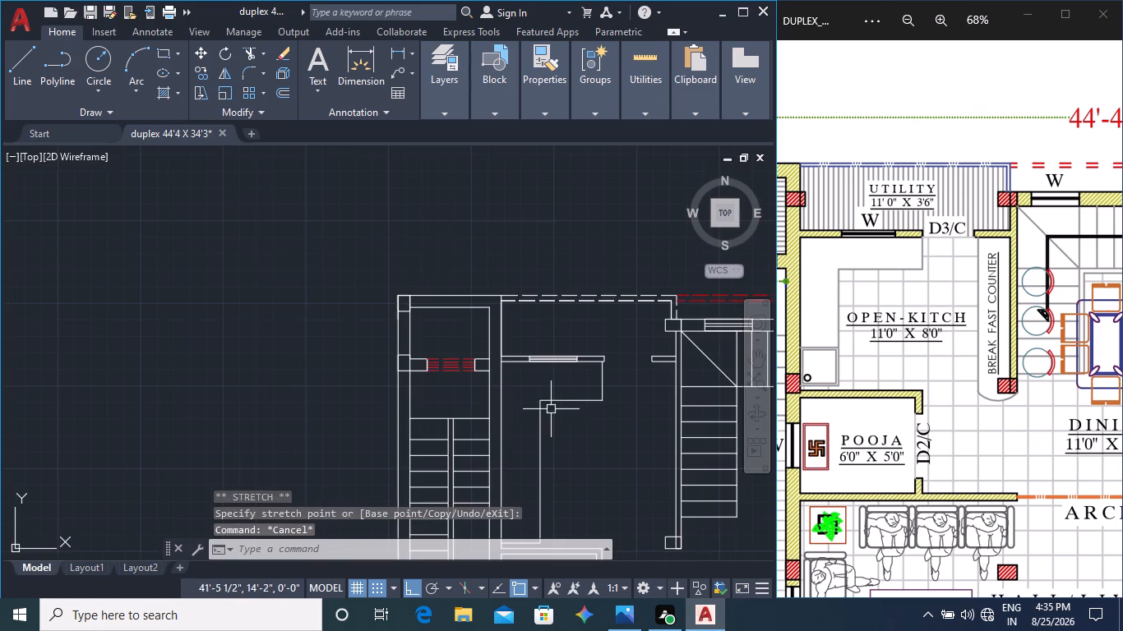
# Move the counter's horizontal front edge slightly toward the kitchen–utility wall.
pyautogui.moveTo(577, 427); pyautogui.dragTo(537, 378, button='middle')
pyautogui.scroll(3, 534, 357)
pyautogui.click(512, 334)
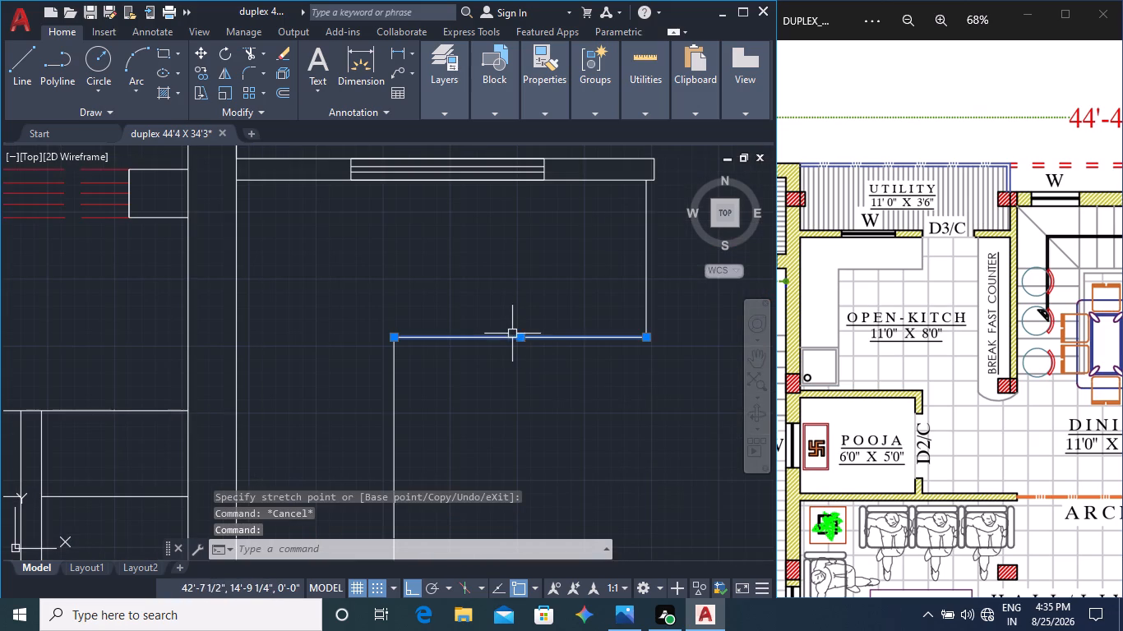
pyautogui.click(520, 340)
pyautogui.click(519, 318)
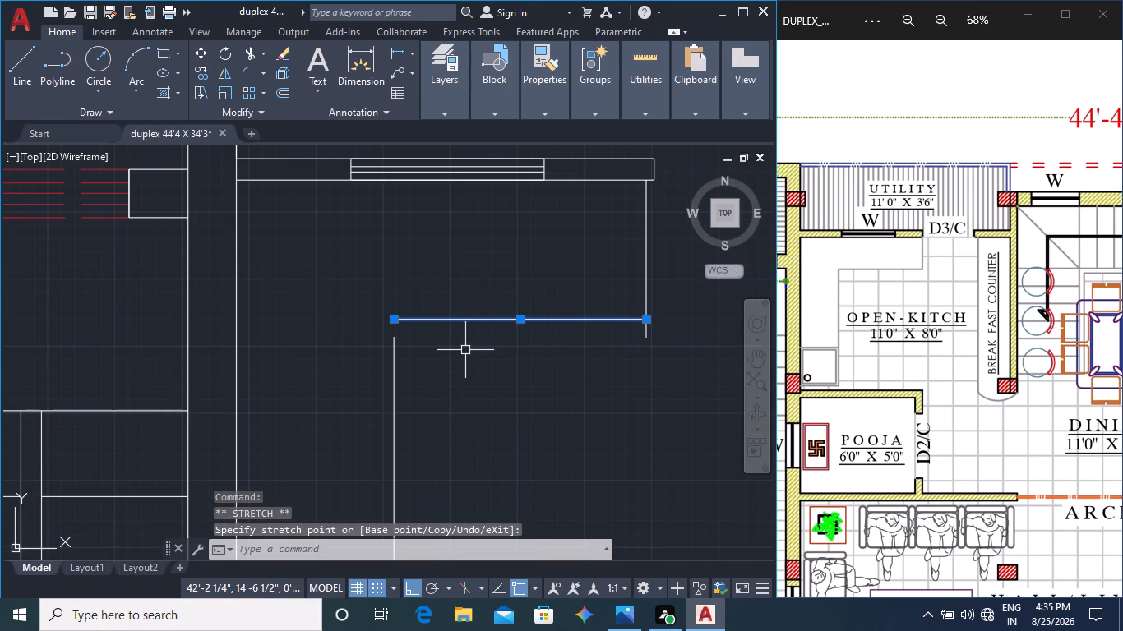
# Stretch the counter's long vertical edge and the short closing line near the utility door to meet the moved horizontal edge.
pyautogui.click(395, 341)
pyautogui.click(395, 339)
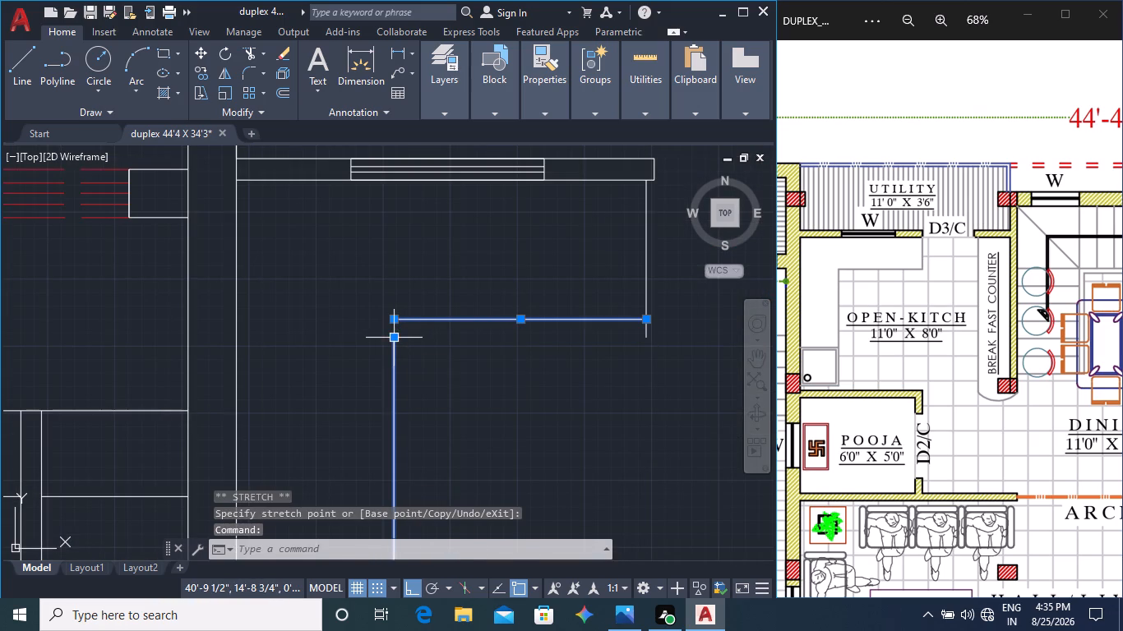
pyautogui.click(395, 318)
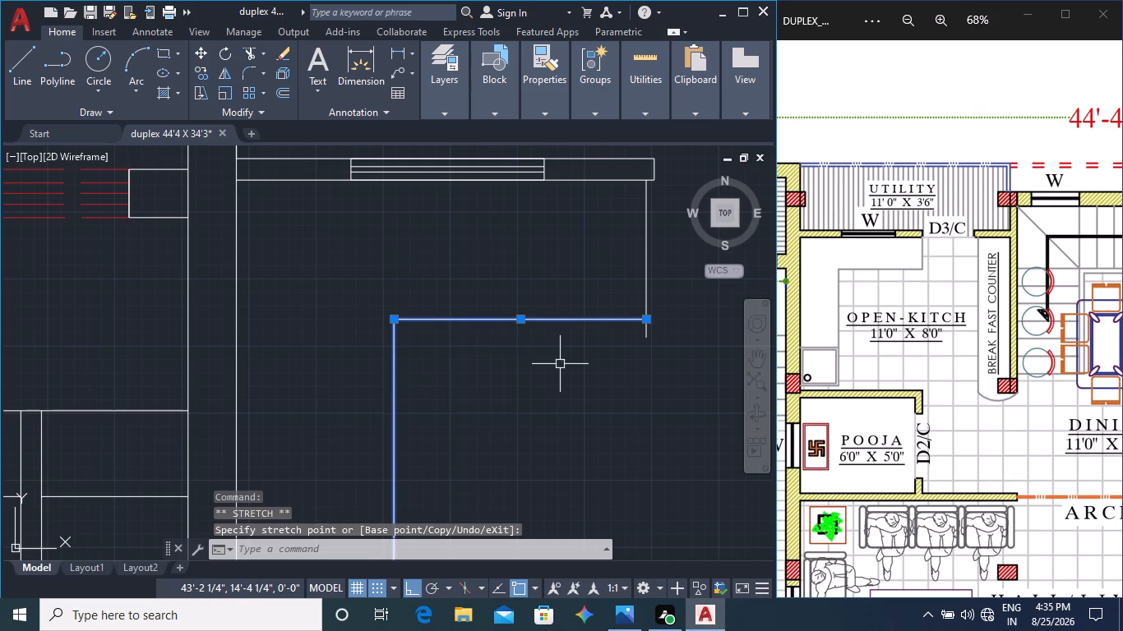
pyautogui.click(649, 334)
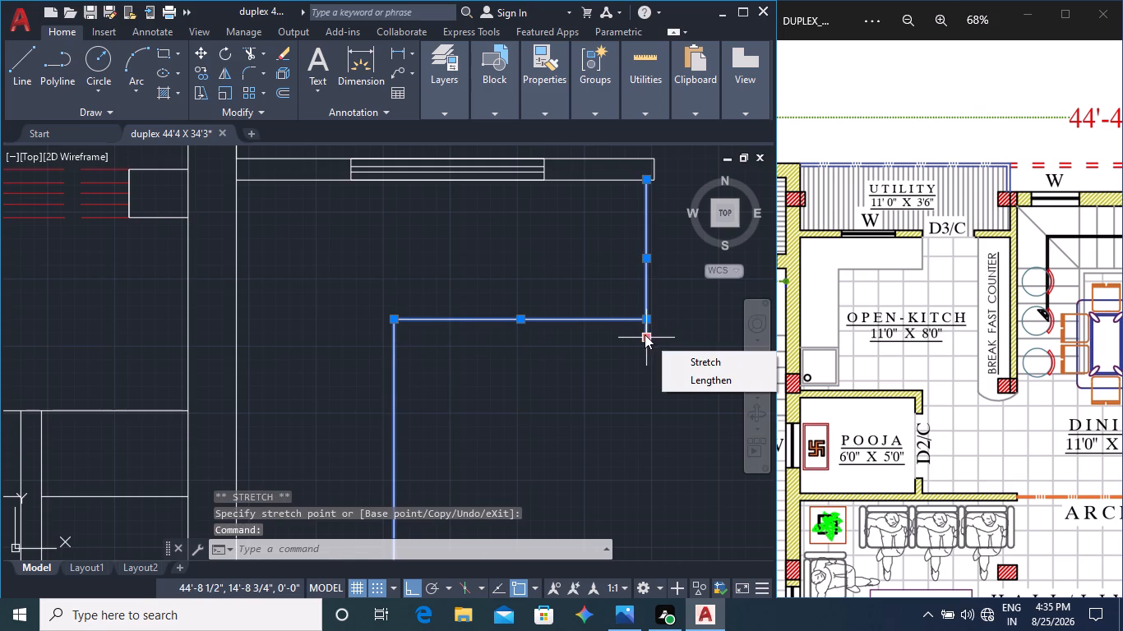
pyautogui.click(645, 334)
pyautogui.click(643, 315)
pyautogui.press('Escape')
pyautogui.press('Escape')
pyautogui.scroll(-3, 608, 393)
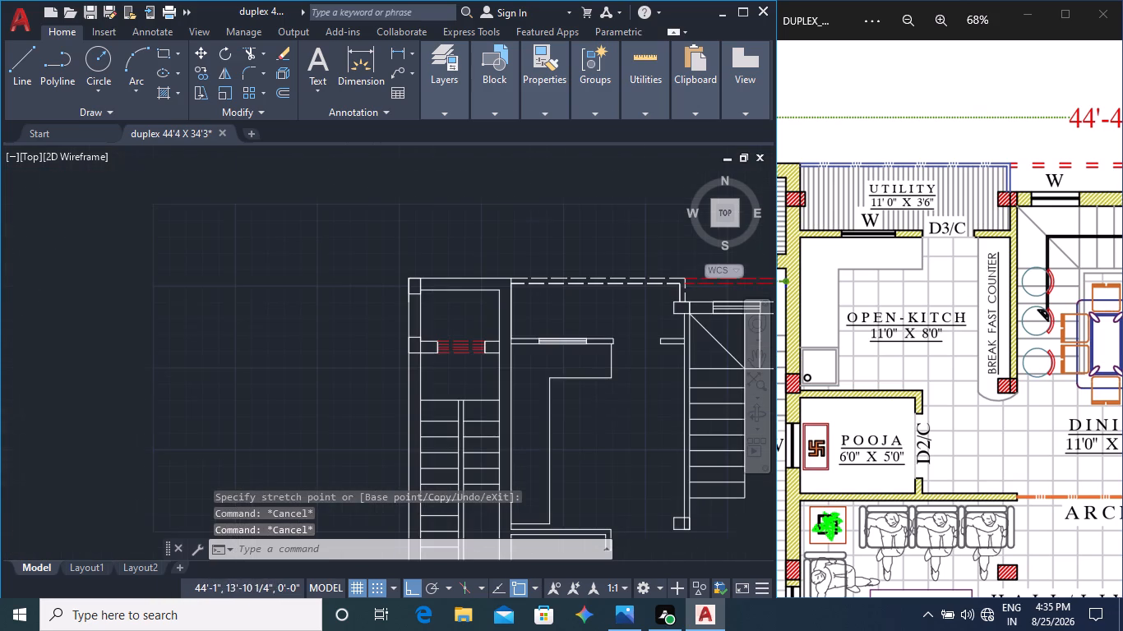
# Draw the sink's outer rectangle across the counter's full depth, just above the end line near the pooja wall.
pyautogui.moveTo(598, 444); pyautogui.dragTo(578, 368, button='middle')
pyautogui.scroll(2, 520, 442)
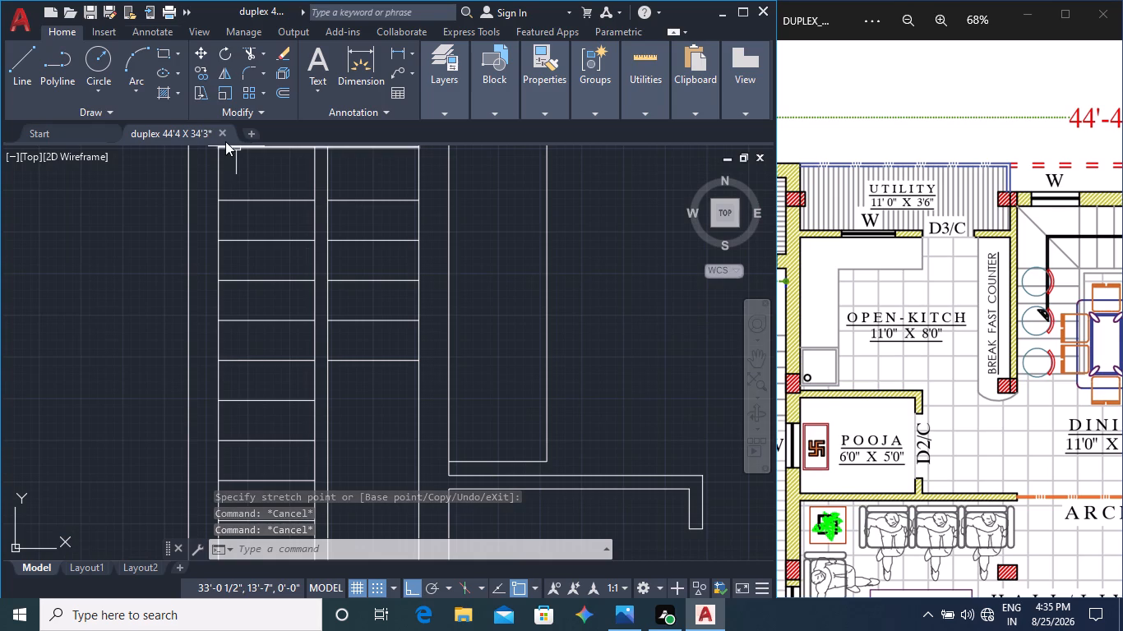
pyautogui.click(159, 54)
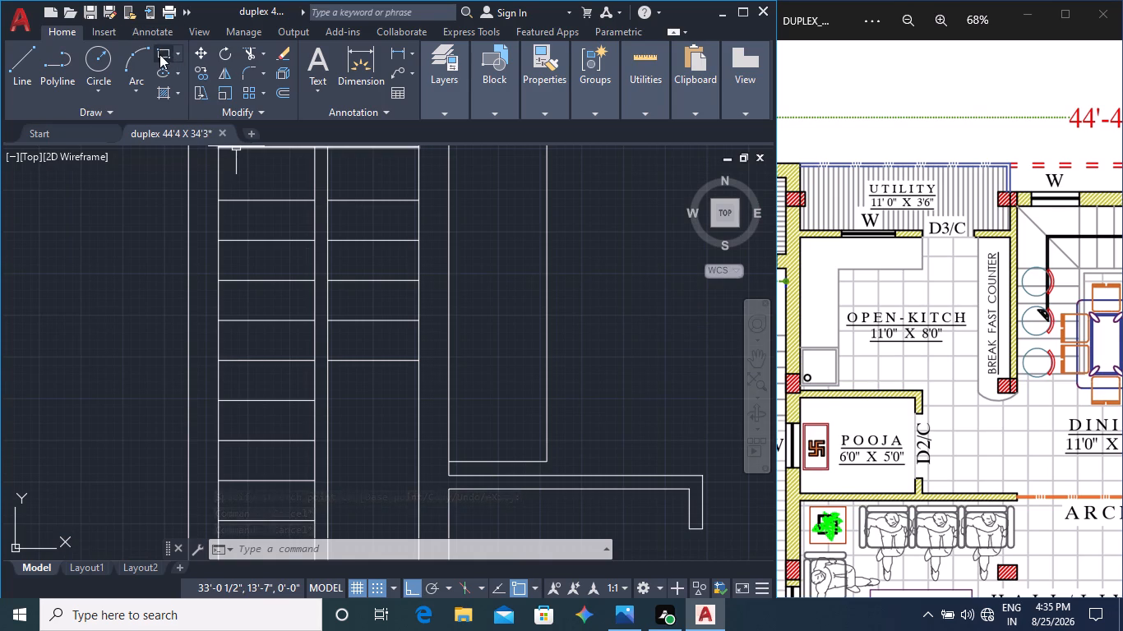
pyautogui.click(450, 458)
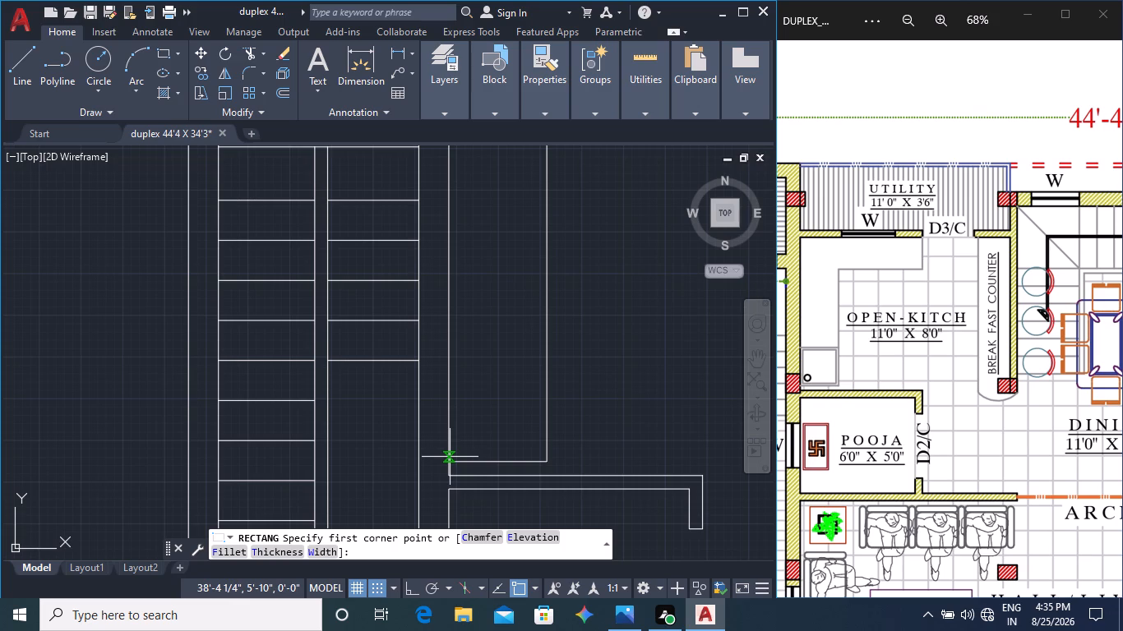
pyautogui.click(548, 366)
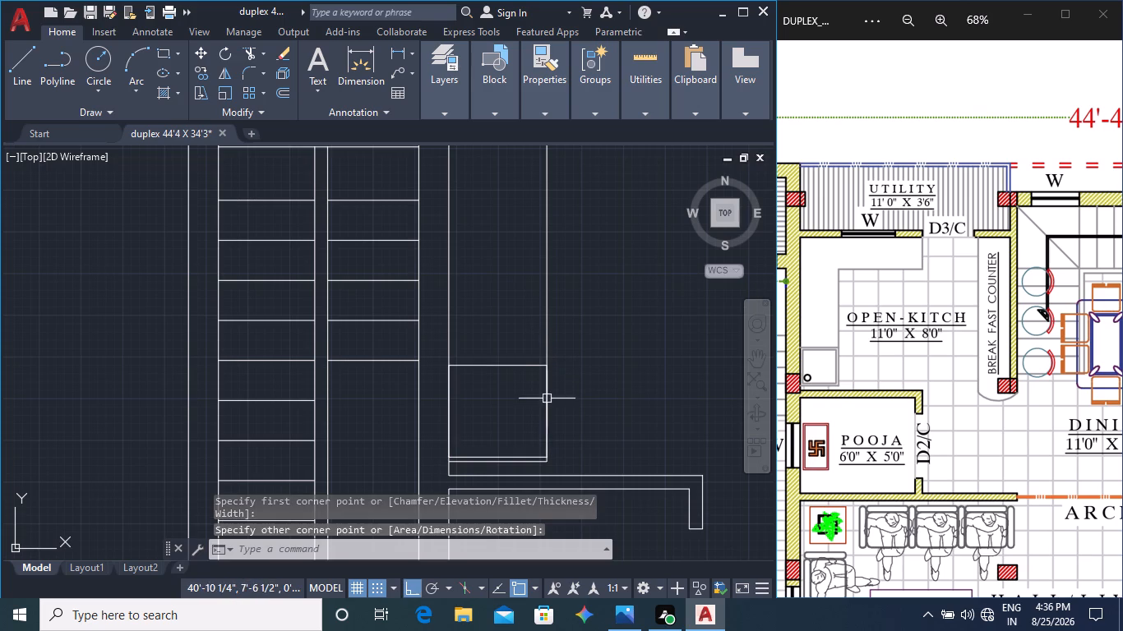
# Offset the sink rectangle 1" inward.
pyautogui.scroll(1, 492, 431)
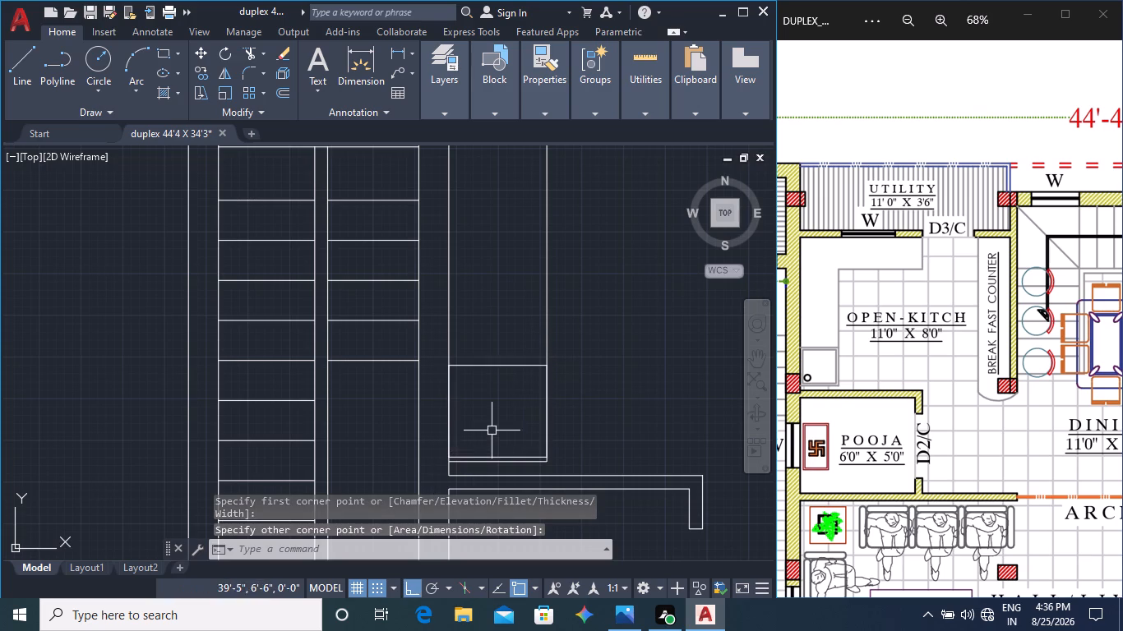
pyautogui.scroll(1, 492, 431)
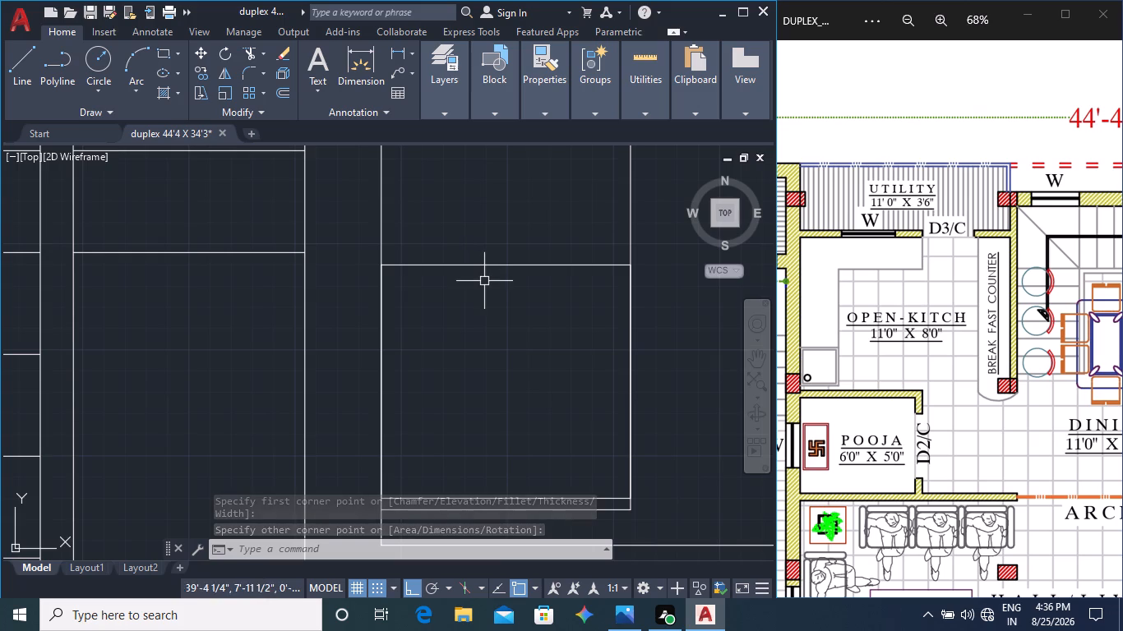
pyautogui.click(492, 265)
pyautogui.press('o')
pyautogui.press('Return')
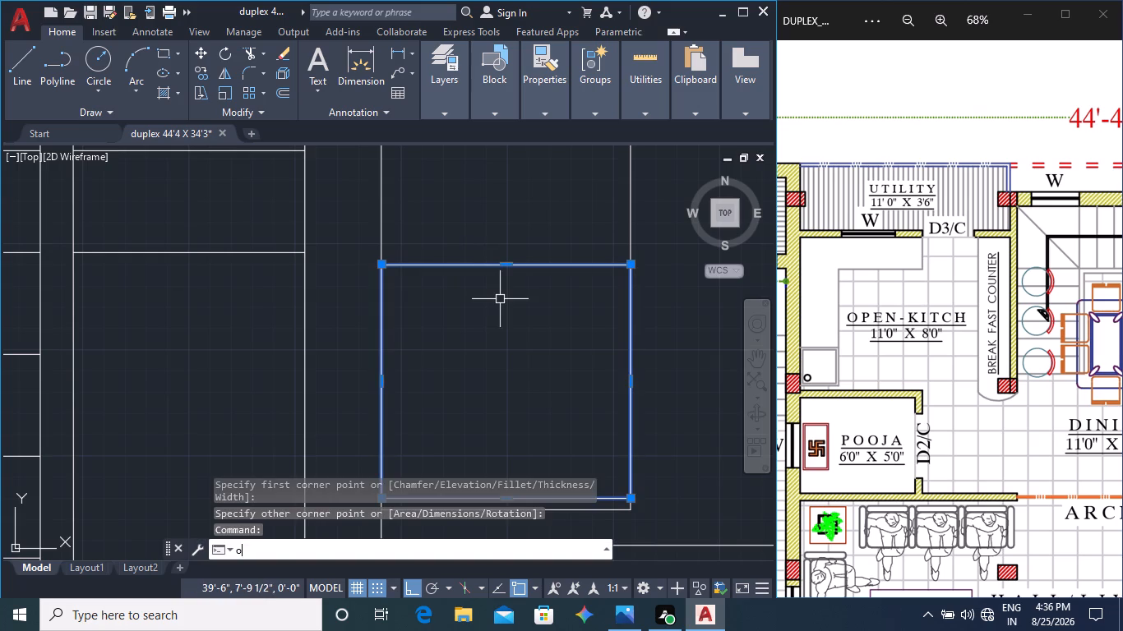
pyautogui.click(507, 263)
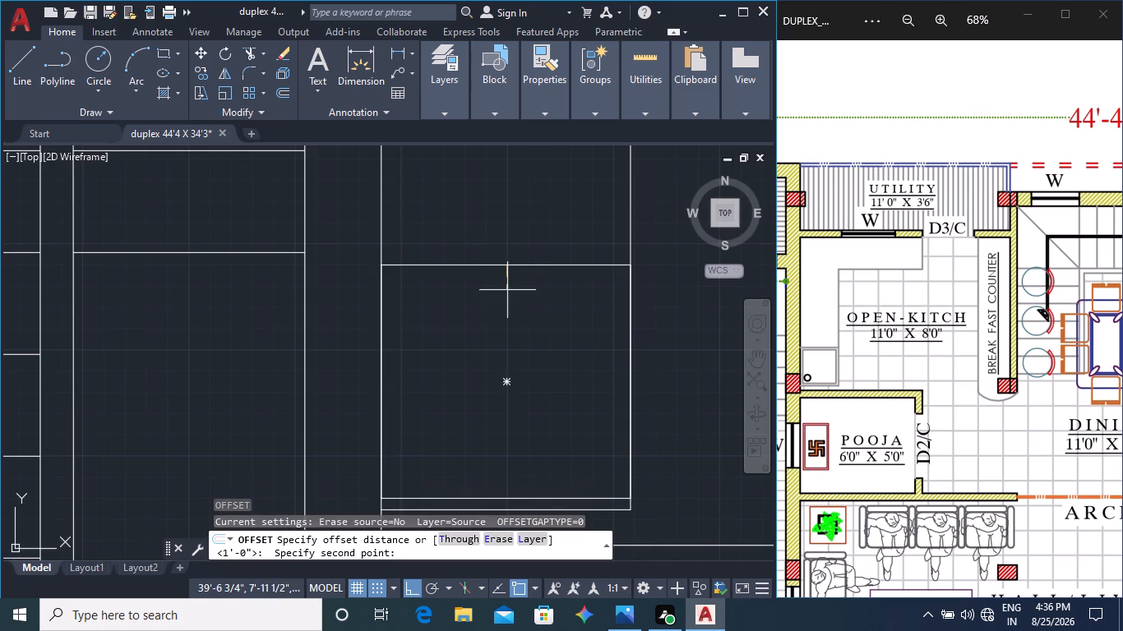
pyautogui.write('1"')
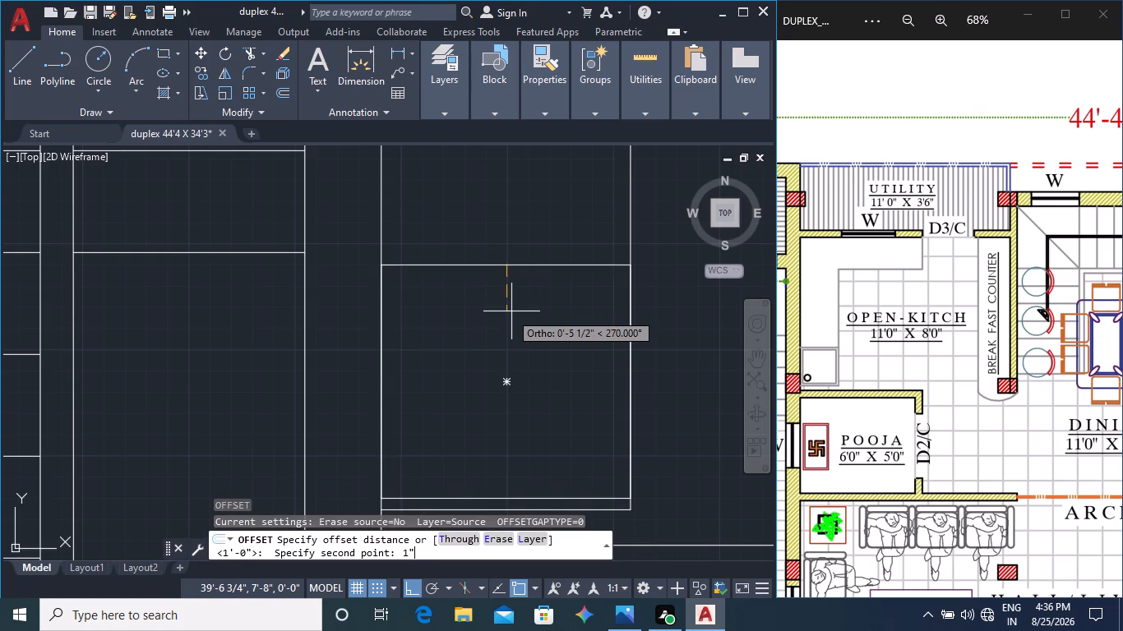
pyautogui.press('Return')
pyautogui.click(511, 349)
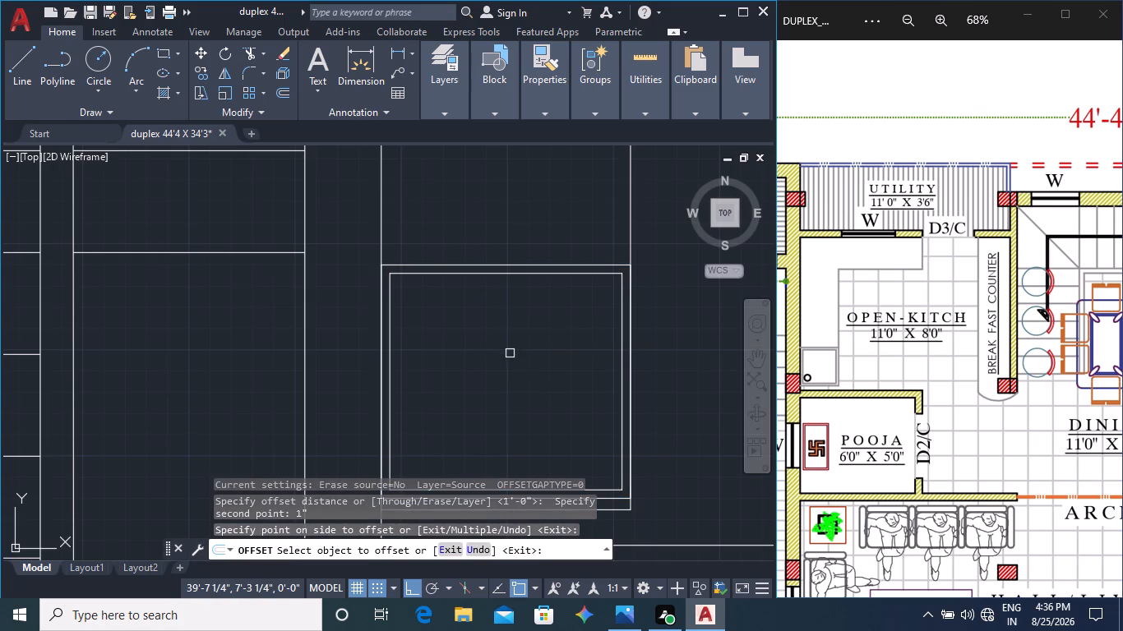
# Draw a drain circle with a radius of about 2" in the lower-left corner of the sink's inner rectangle.
pyautogui.moveTo(541, 389); pyautogui.dragTo(537, 309, button='middle')
pyautogui.click(90, 63)
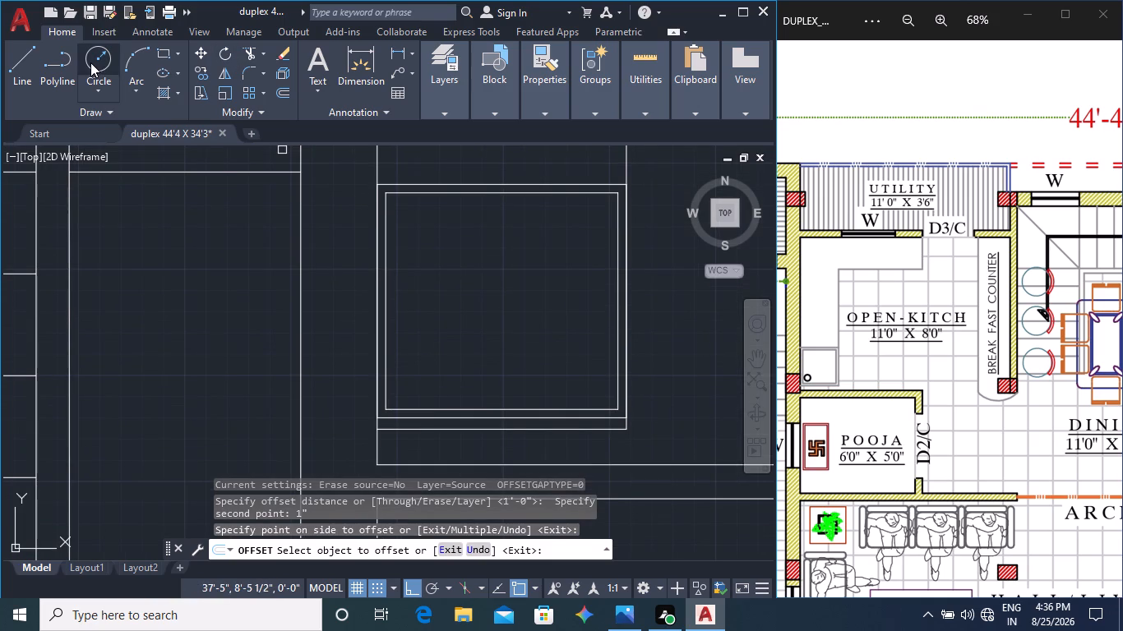
pyautogui.click(409, 386)
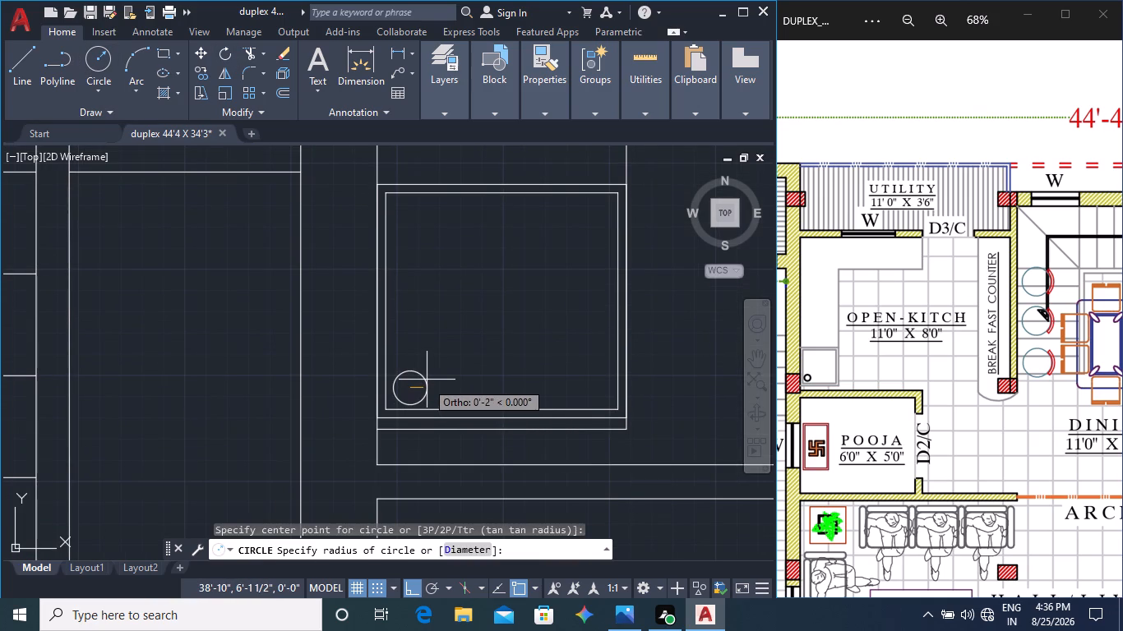
pyautogui.click(426, 381)
# Move the drain circle closer into the inner rectangle's lower-left corner, with Ortho and Snap turned off for fine placement.
pyautogui.scroll(1, 430, 392)
pyautogui.click(427, 394)
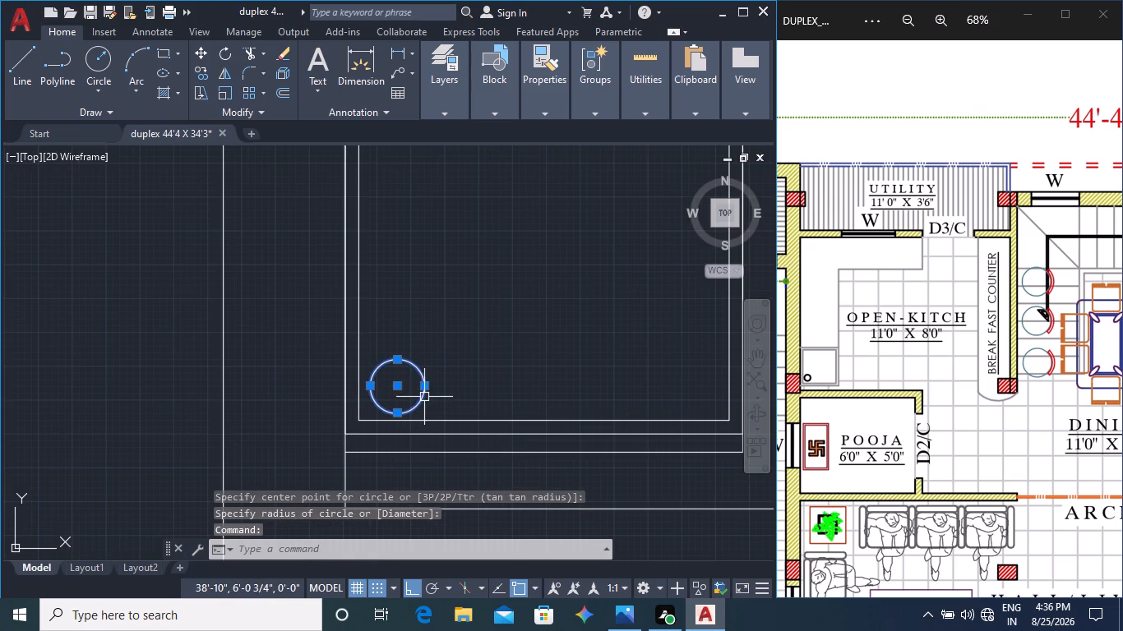
pyautogui.click(399, 384)
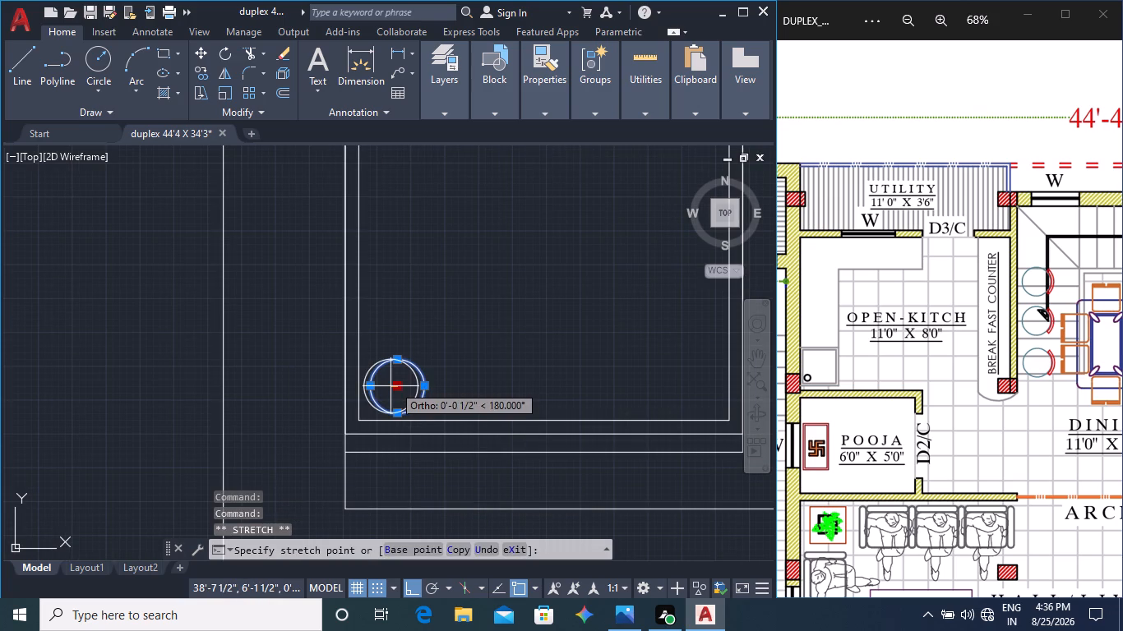
pyautogui.click(392, 386)
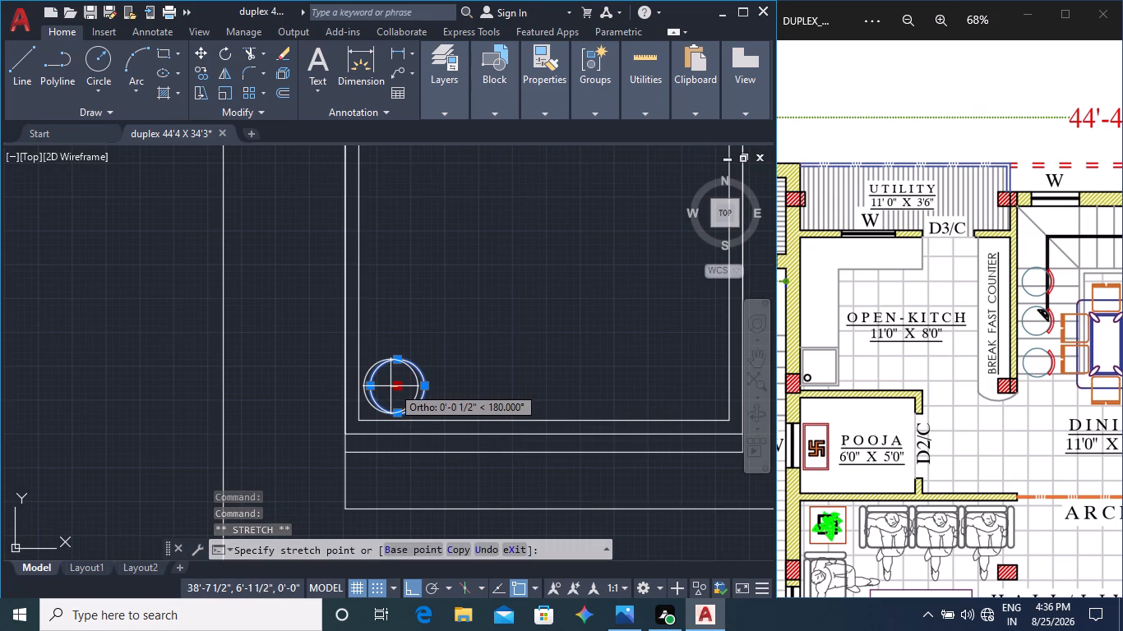
pyautogui.click(393, 385)
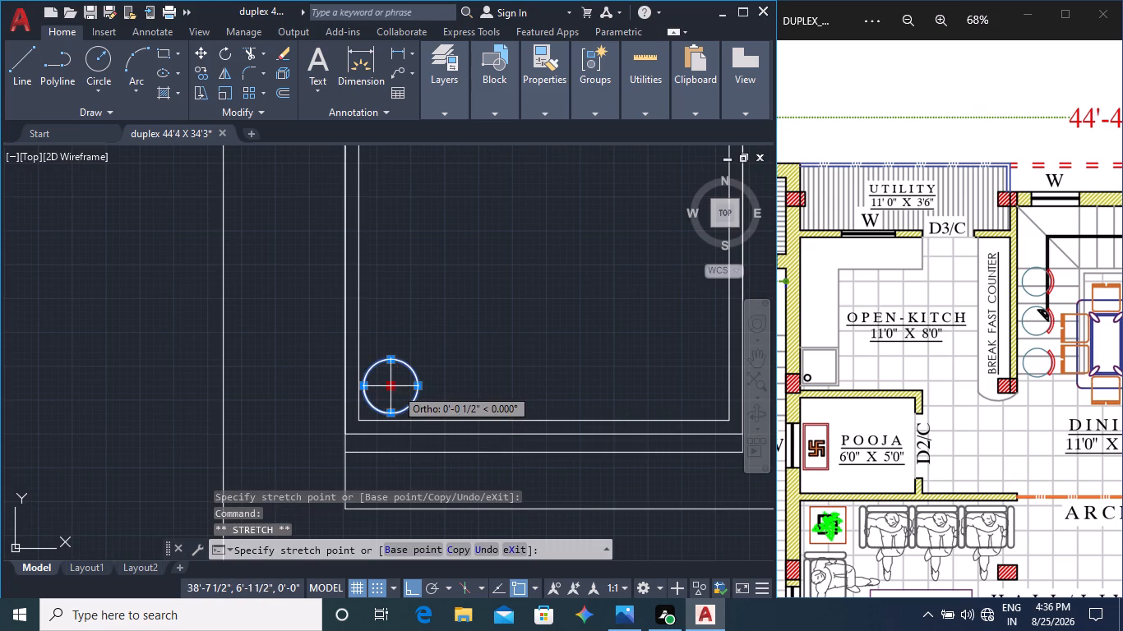
pyautogui.scroll(1, 395, 389)
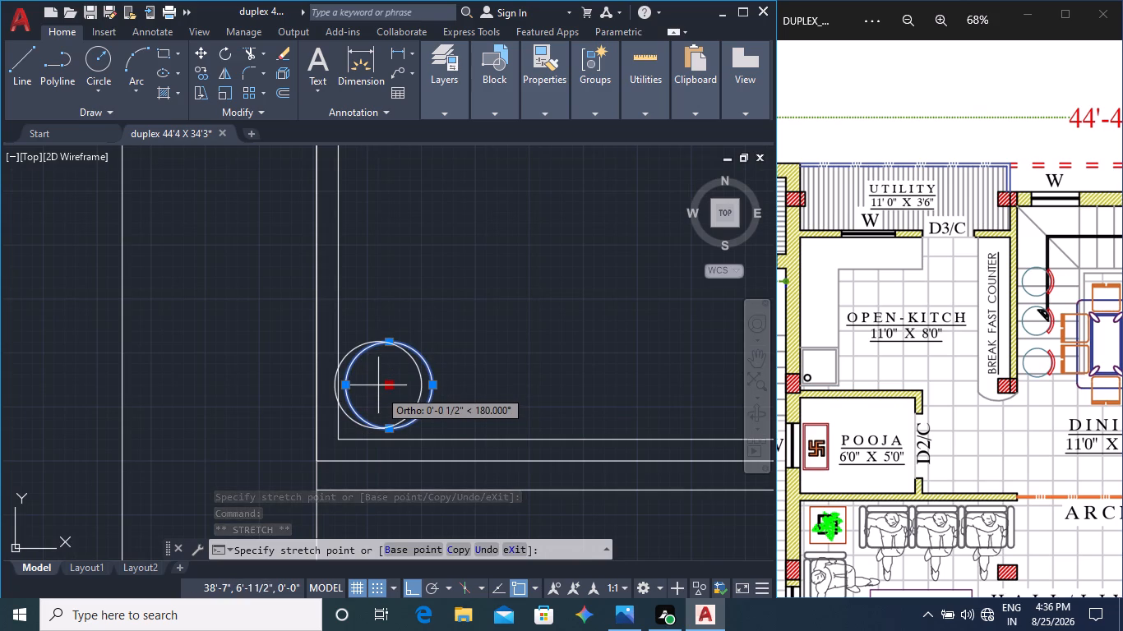
pyautogui.press('F8')
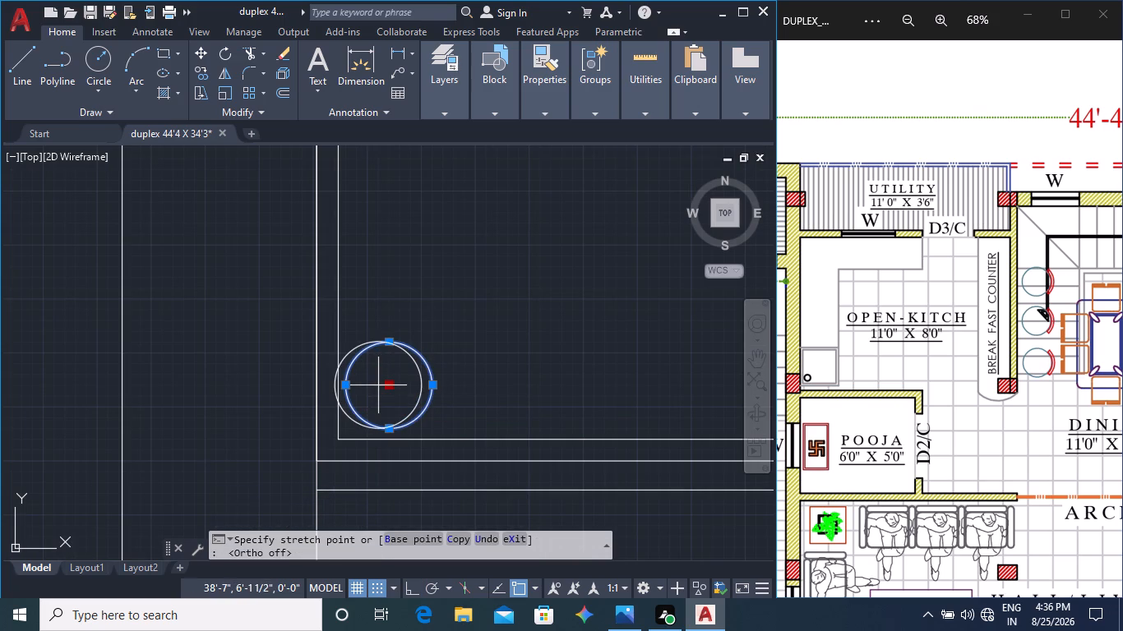
pyautogui.press('F9')
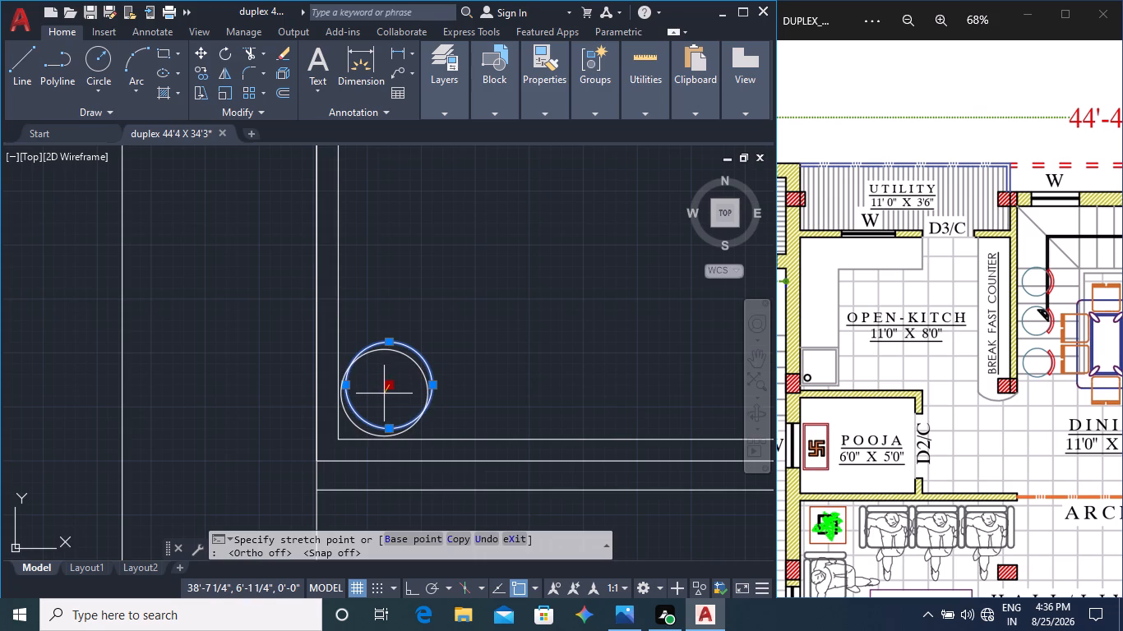
pyautogui.click(384, 394)
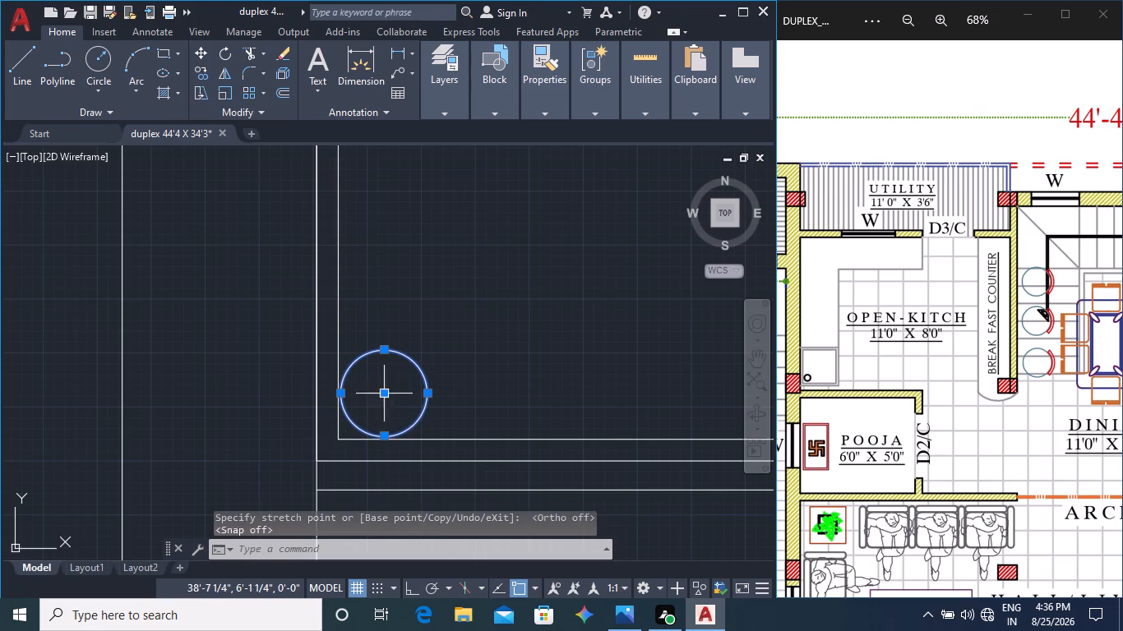
pyautogui.press('Escape')
pyautogui.press('Escape')
# Offset the drain circle 1" inward.
pyautogui.click(432, 384)
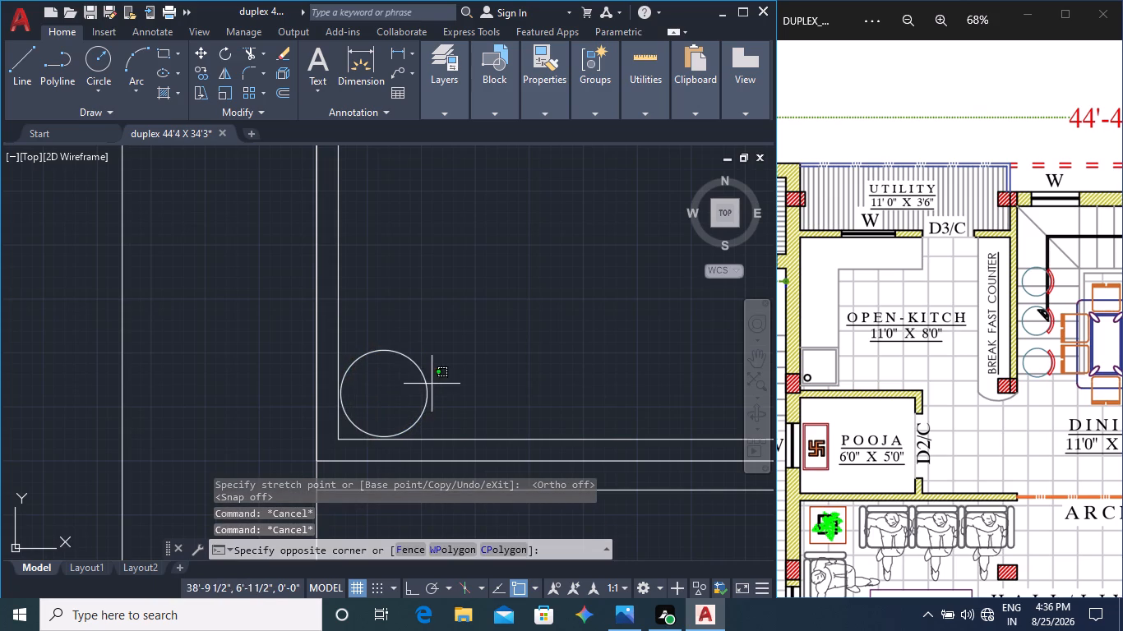
pyautogui.click(426, 394)
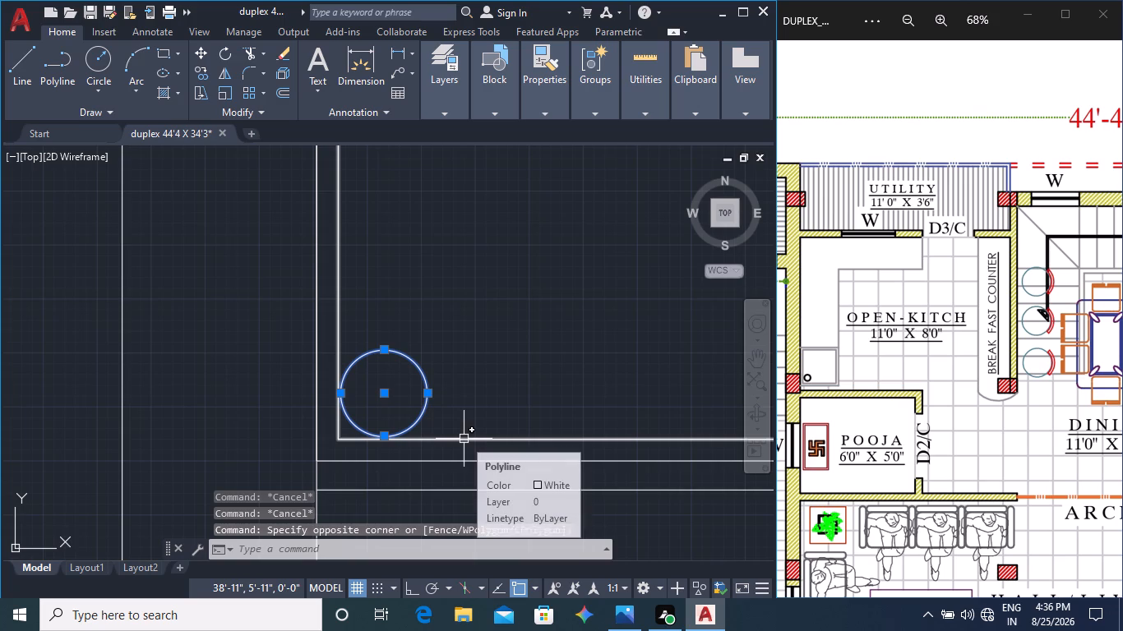
pyautogui.press('o')
pyautogui.press('Return')
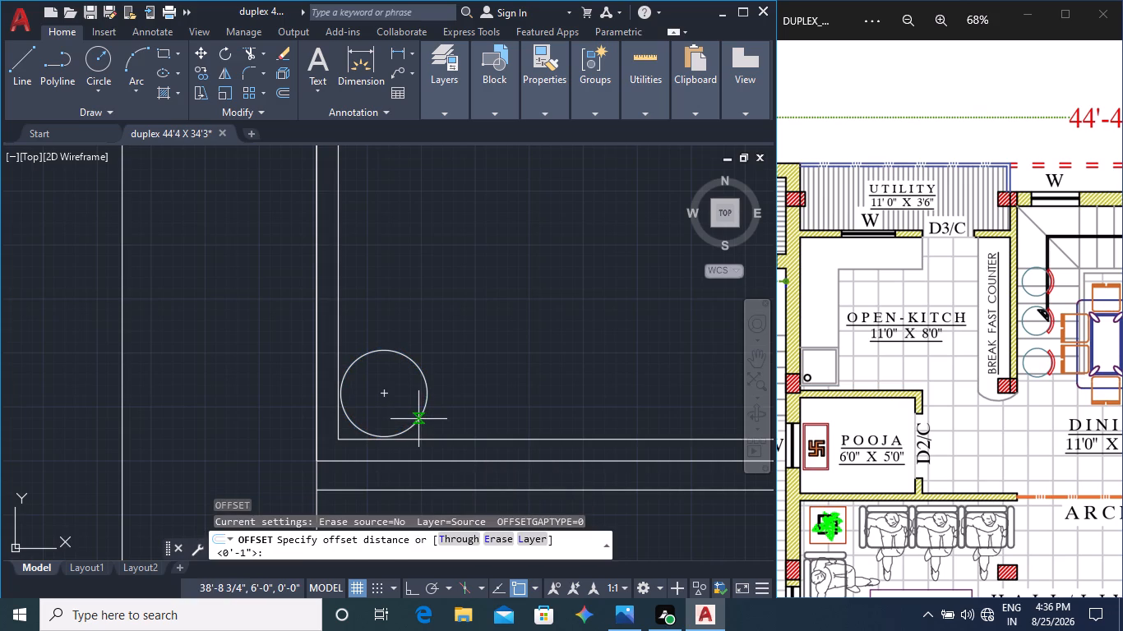
pyautogui.click(418, 419)
pyautogui.write('1"')
pyautogui.press('Return')
pyautogui.click(404, 409)
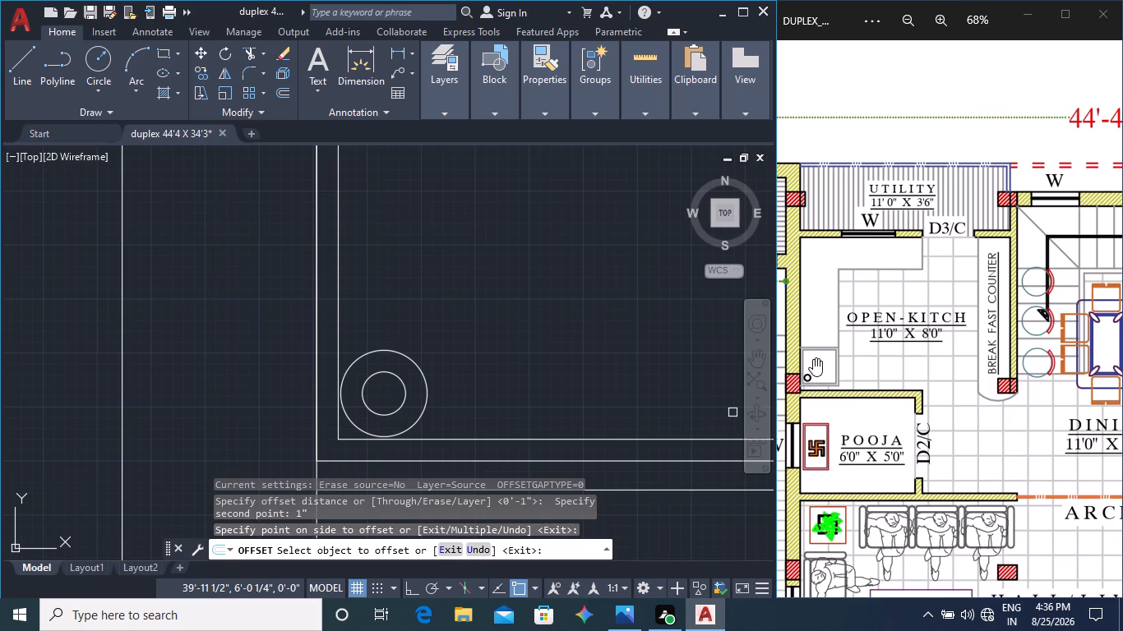
pyautogui.scroll(10, 813, 358)
pyautogui.press('Escape')
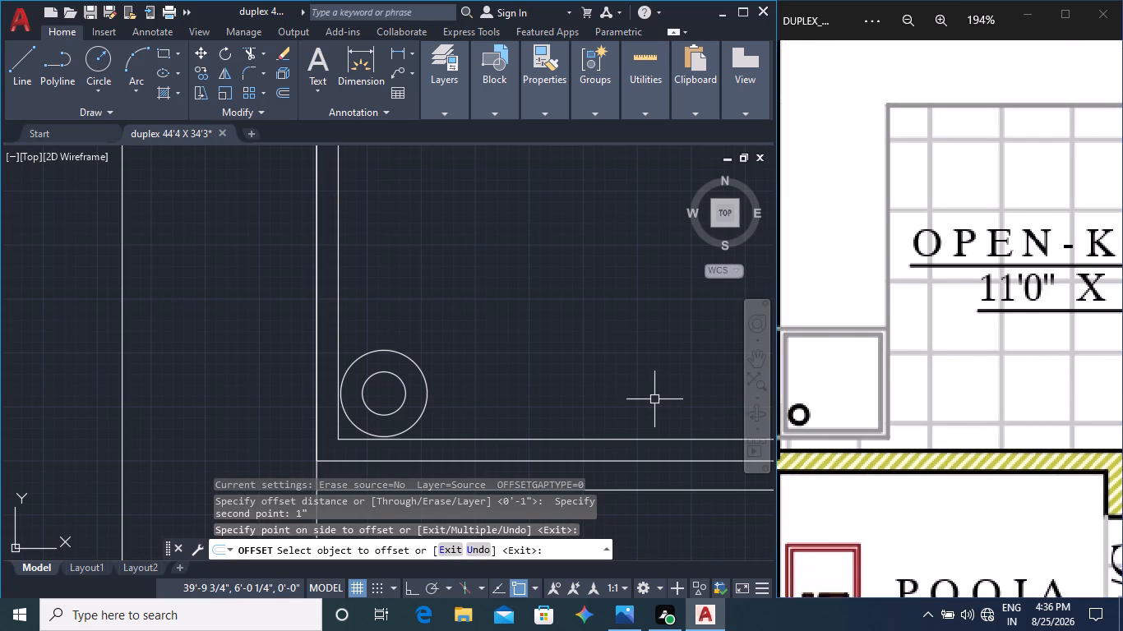
# Examine the reference plan's rooms, focusing on the vertically lined wardrobe strip along the master bedroom's upper wall.
pyautogui.press('Escape')
pyautogui.scroll(-3, 592, 394)
pyautogui.moveTo(596, 385); pyautogui.dragTo(552, 370, button='middle')
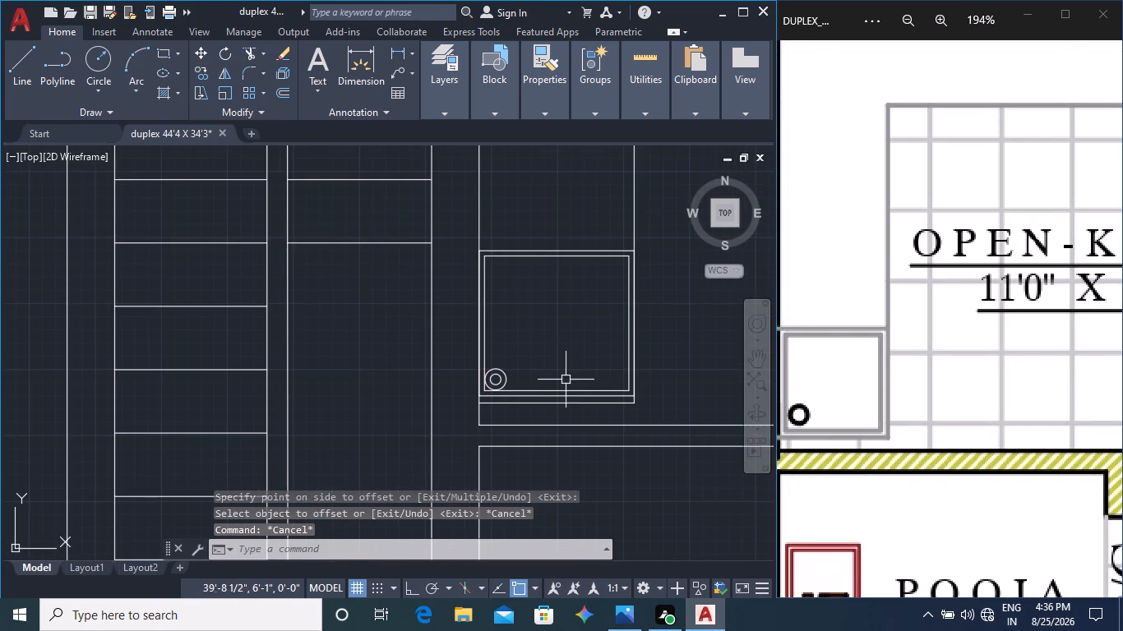
pyautogui.scroll(-3, 586, 337)
pyautogui.moveTo(598, 375); pyautogui.dragTo(534, 368, button='middle')
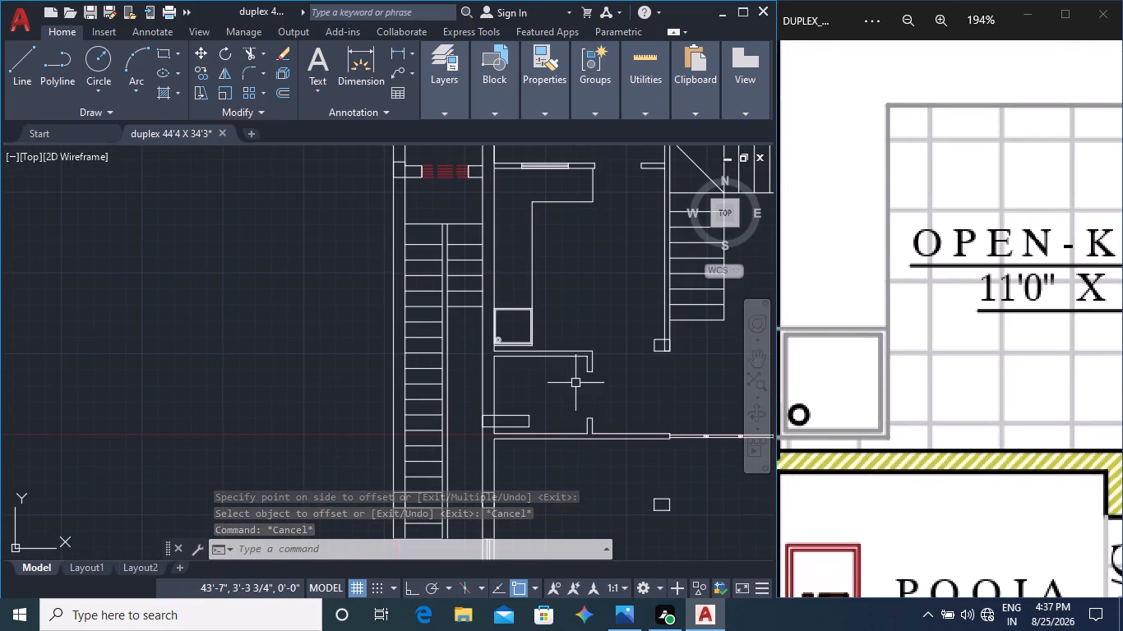
pyautogui.scroll(-13, 859, 410)
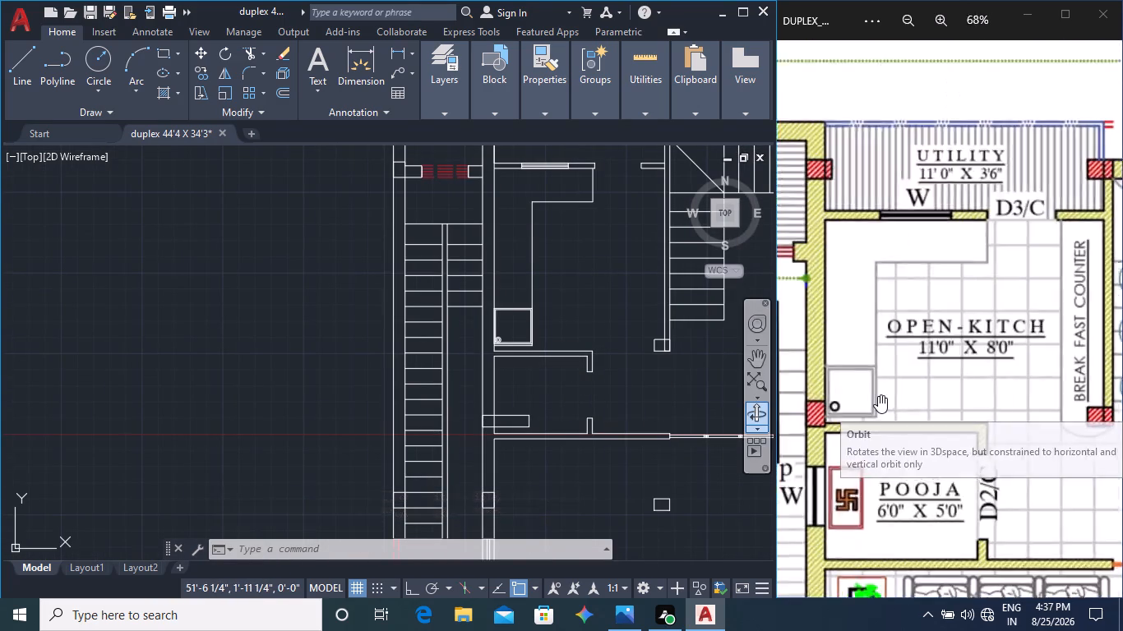
pyautogui.scroll(-9, 878, 395)
pyautogui.middleClick(839, 330)
pyautogui.moveTo(818, 327); pyautogui.dragTo(893, 338, button='middle')
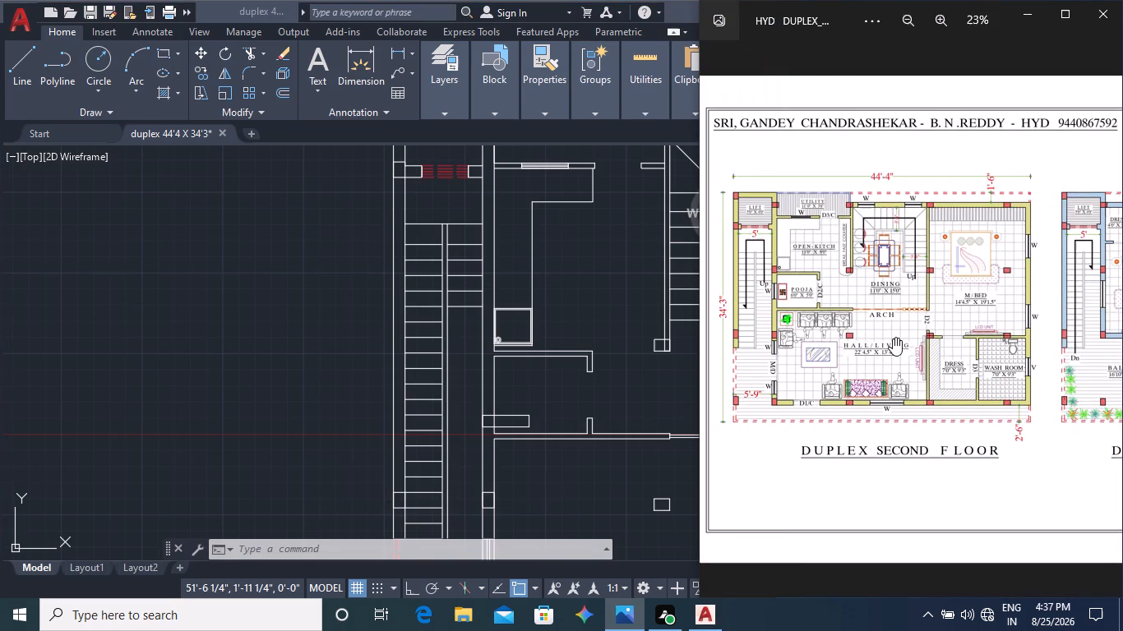
pyautogui.scroll(5, 758, 274)
pyautogui.moveTo(765, 440); pyautogui.dragTo(838, 440, button='middle')
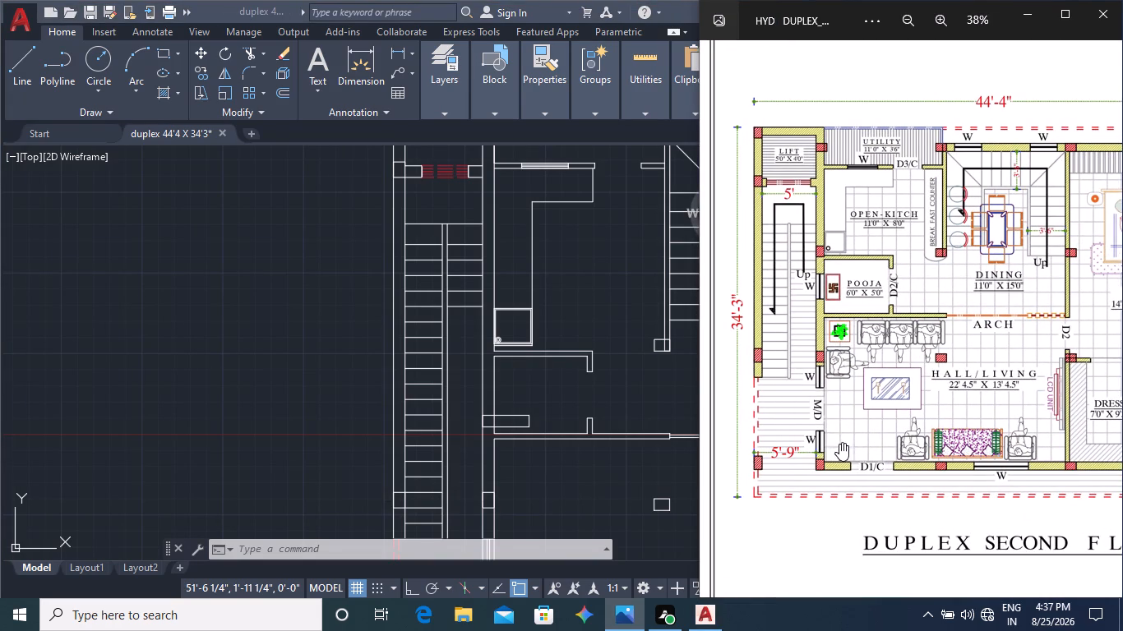
pyautogui.moveTo(976, 488); pyautogui.dragTo(919, 486, button='middle')
pyautogui.moveTo(965, 481); pyautogui.dragTo(865, 484, button='middle')
pyautogui.scroll(3, 1008, 432)
pyautogui.moveTo(934, 299); pyautogui.dragTo(950, 413, button='middle')
pyautogui.moveTo(943, 369); pyautogui.dragTo(904, 428, button='middle')
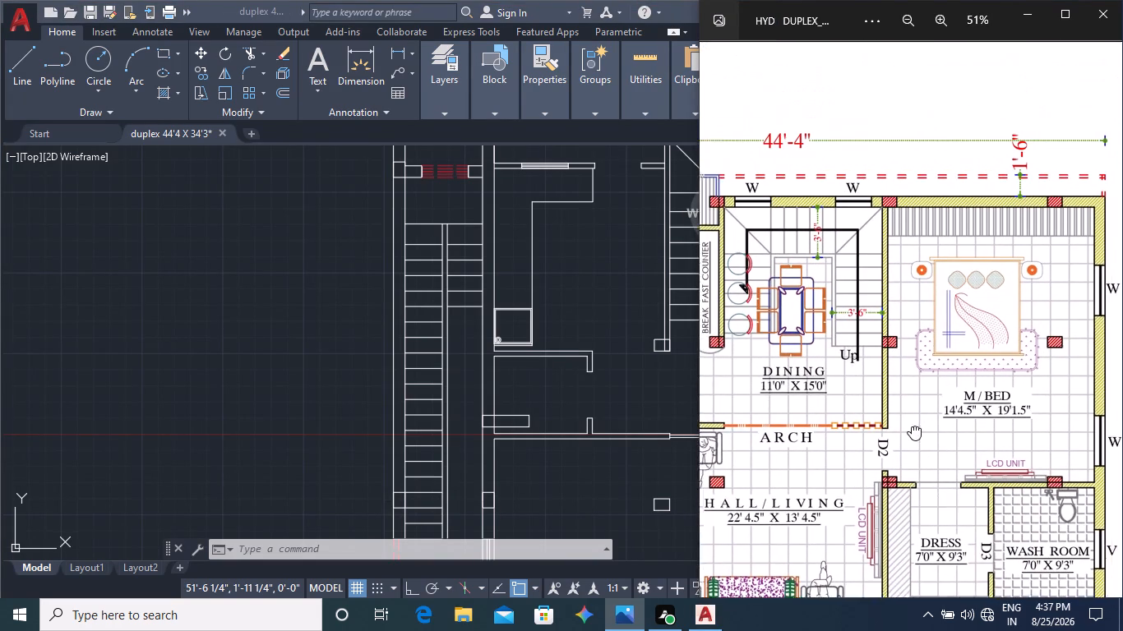
pyautogui.moveTo(925, 412); pyautogui.dragTo(871, 414, button='middle')
pyautogui.scroll(8, 862, 250)
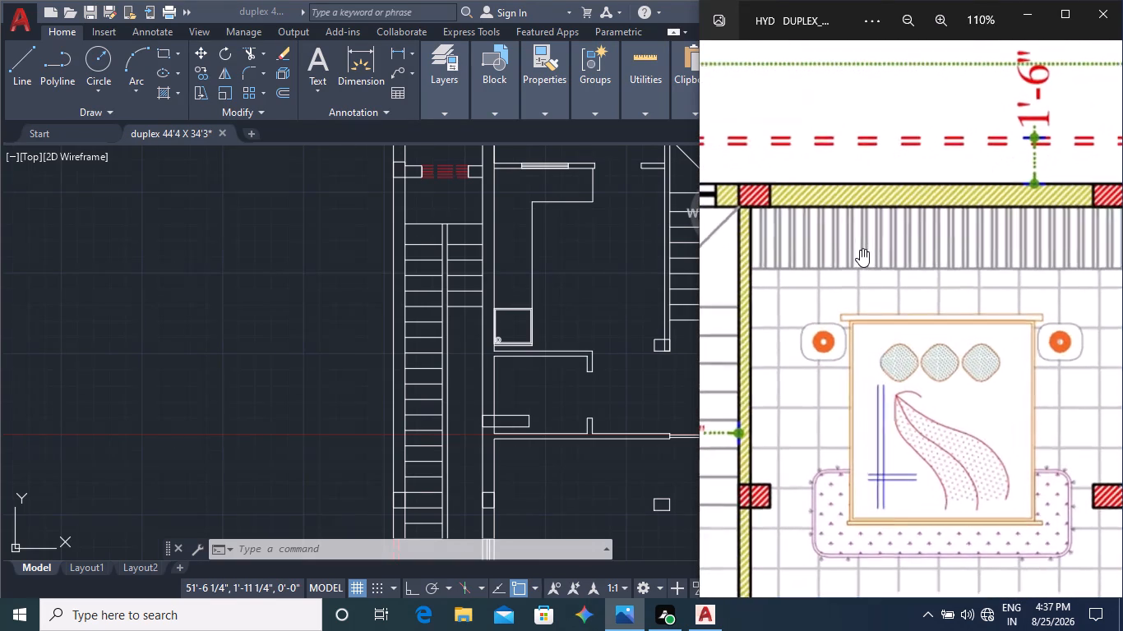
pyautogui.scroll(-2, 860, 249)
pyautogui.moveTo(865, 276); pyautogui.dragTo(813, 280, button='middle')
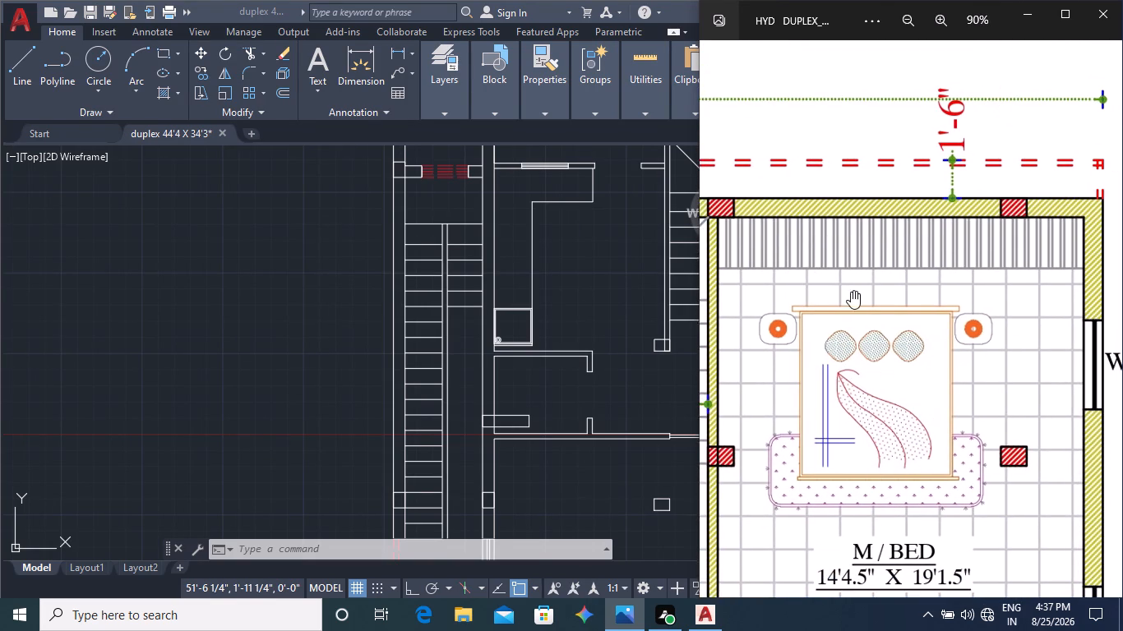
pyautogui.moveTo(855, 292); pyautogui.dragTo(842, 290, button='middle')
# Draw a horizontal wardrobe front line across the master bedroom, 2' below the upper wall's inner face, between the side walls.
pyautogui.middleClick(525, 312)
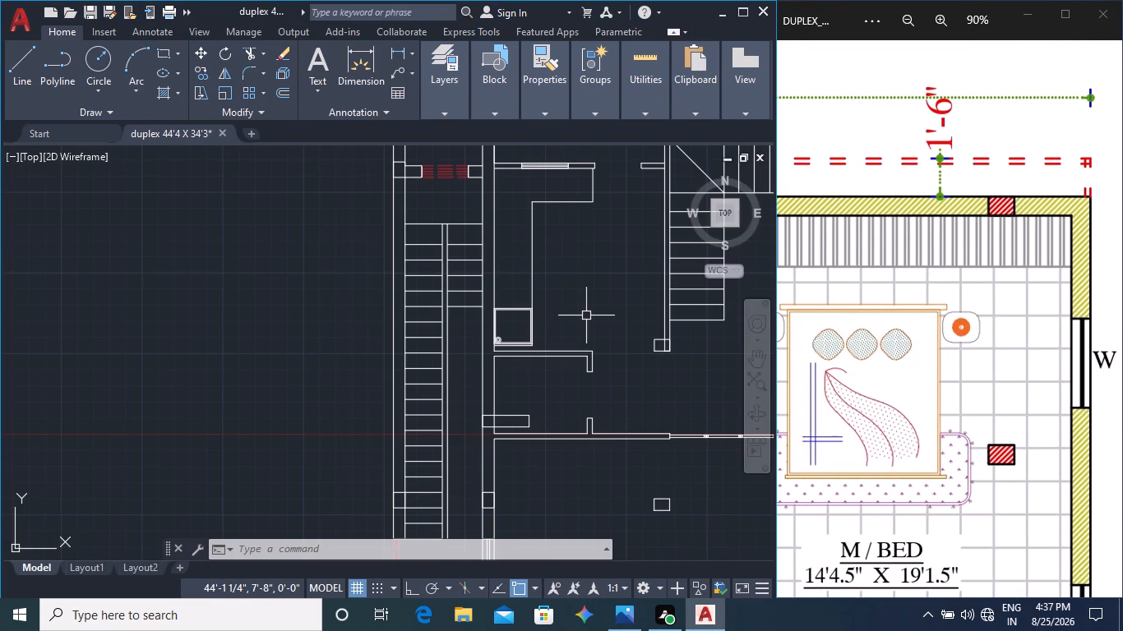
pyautogui.middleClick(592, 315)
pyautogui.moveTo(598, 315); pyautogui.dragTo(465, 342, button='middle')
pyautogui.moveTo(546, 317); pyautogui.dragTo(334, 368, button='middle')
pyautogui.moveTo(530, 338); pyautogui.dragTo(488, 363, button='middle')
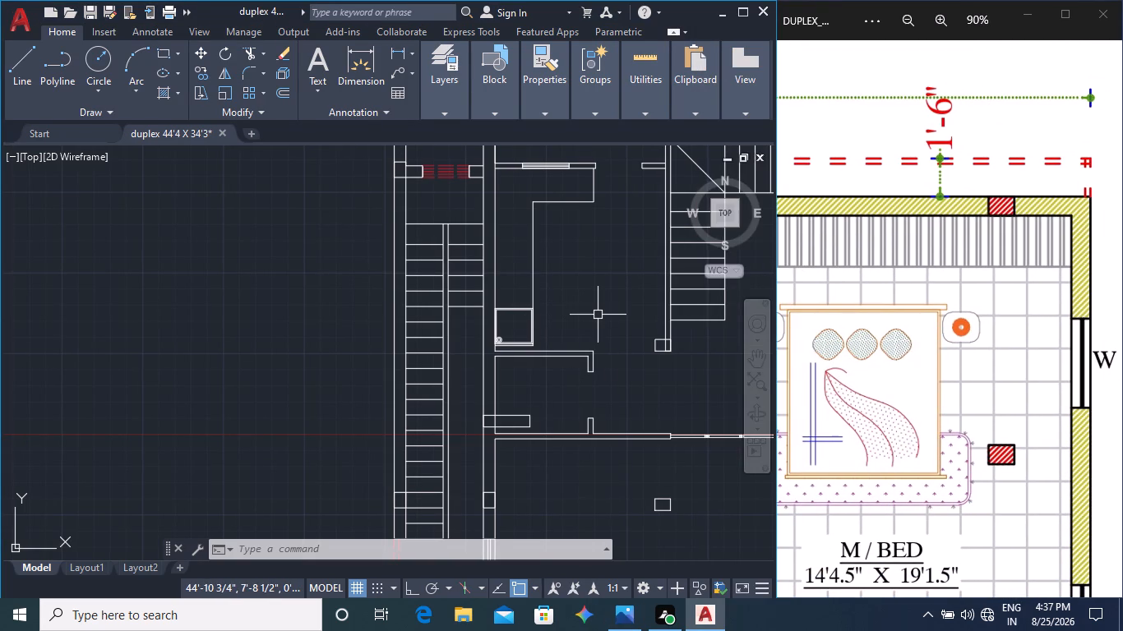
pyautogui.scroll(2, 523, 294)
pyautogui.scroll(-1, 500, 296)
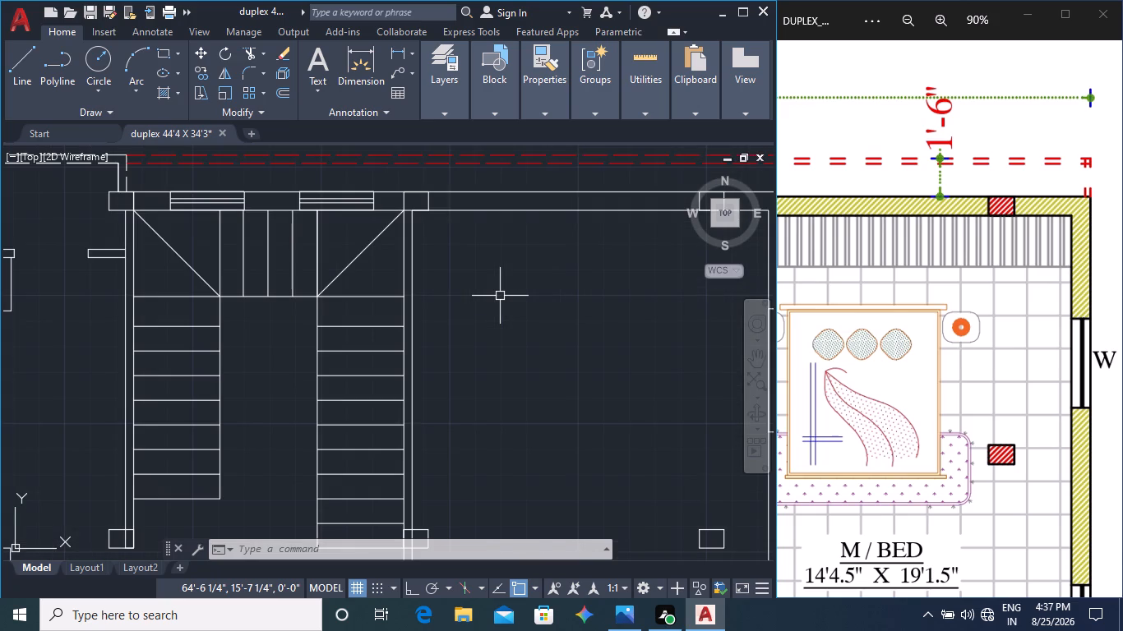
pyautogui.press('l')
pyautogui.press('Return')
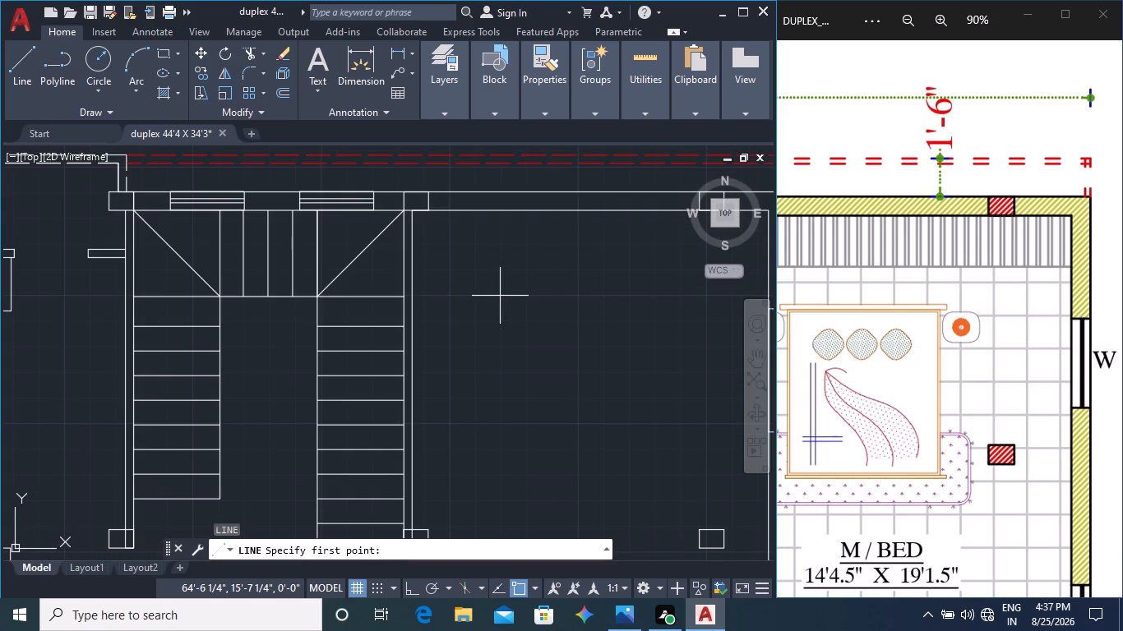
pyautogui.write('tk')
pyautogui.press('Return')
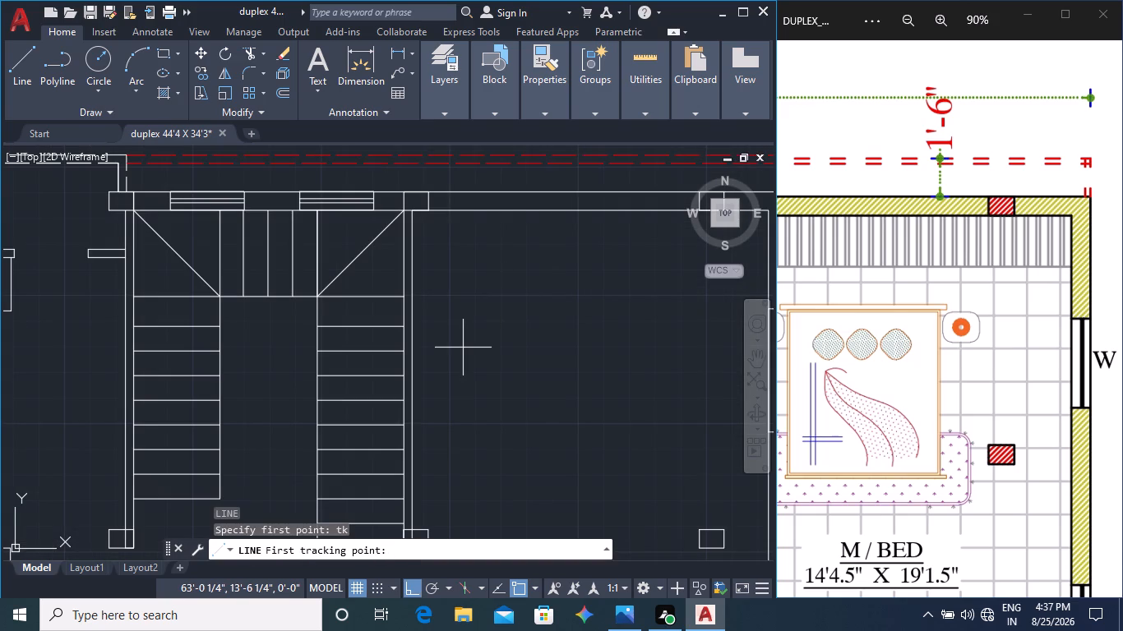
pyautogui.click(410, 210)
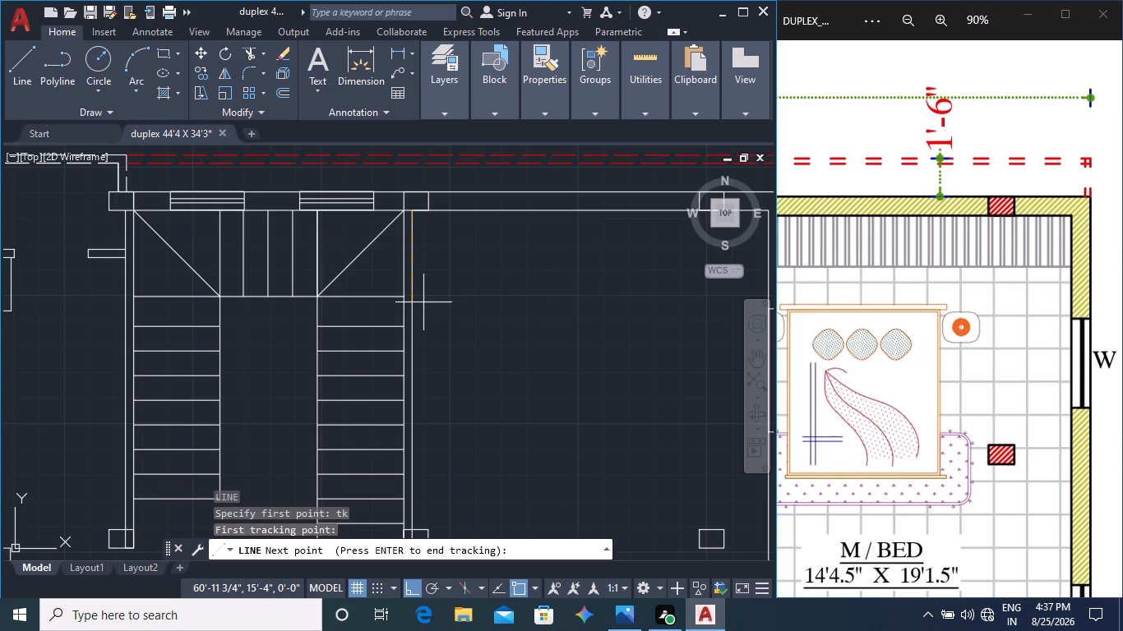
pyautogui.press('2')
pyautogui.press("'")
pyautogui.press('Return')
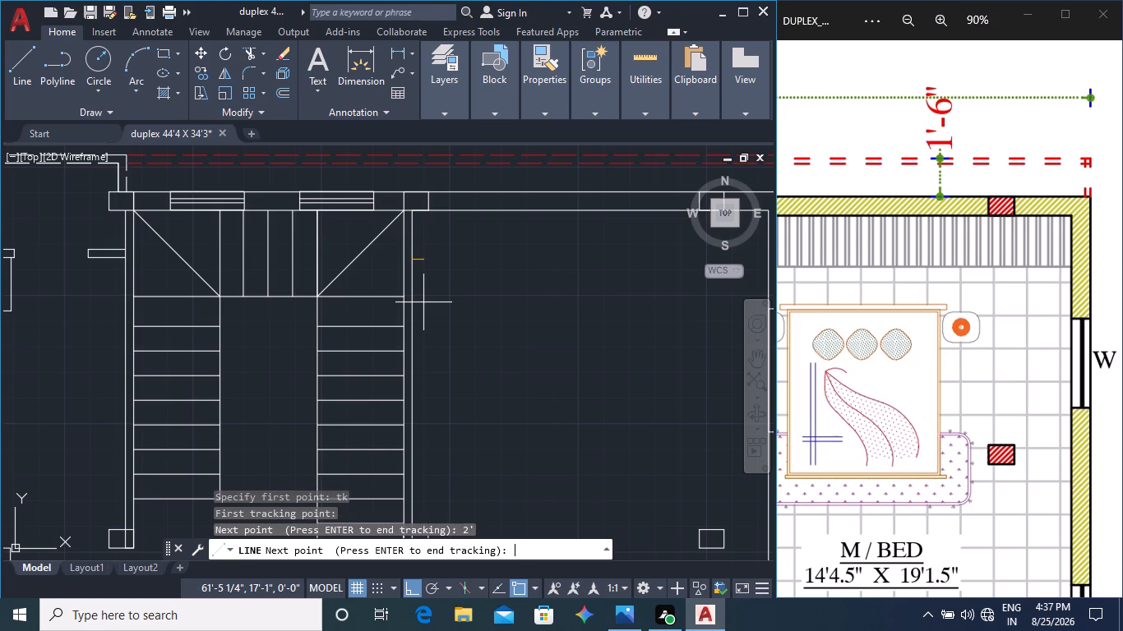
pyautogui.press('Return')
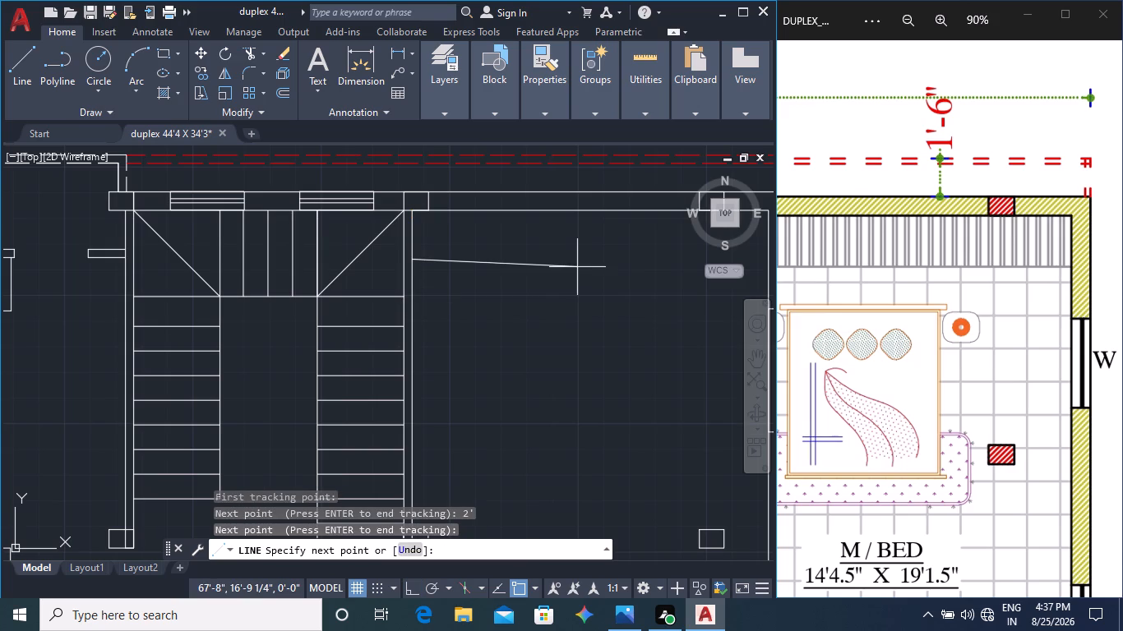
pyautogui.press('F8')
pyautogui.moveTo(602, 267); pyautogui.dragTo(75, 329, button='middle')
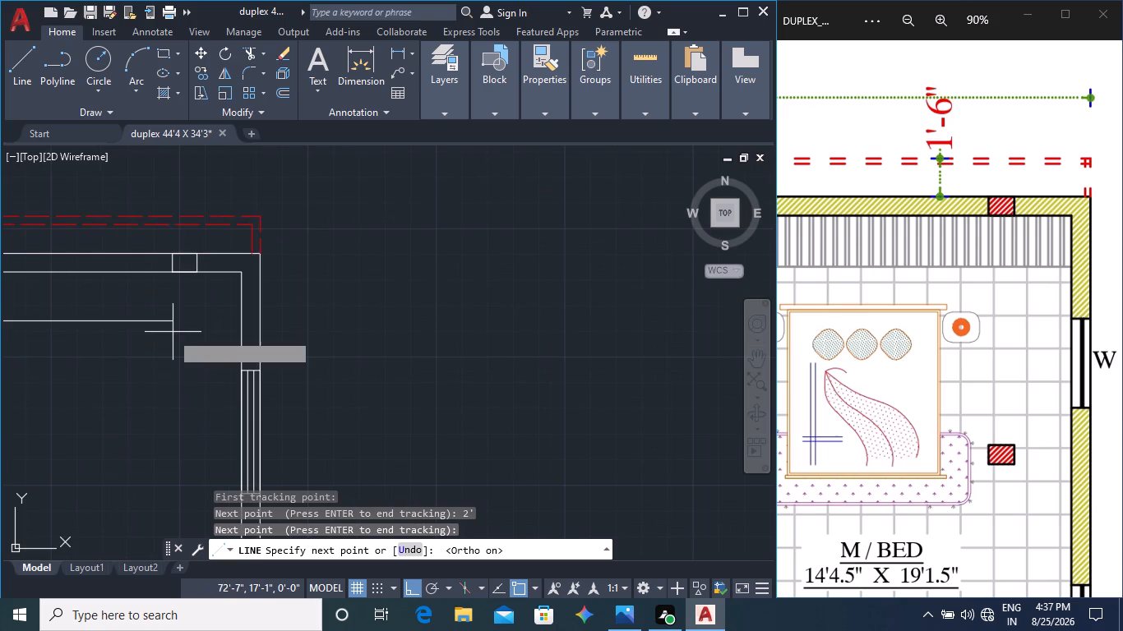
pyautogui.click(242, 321)
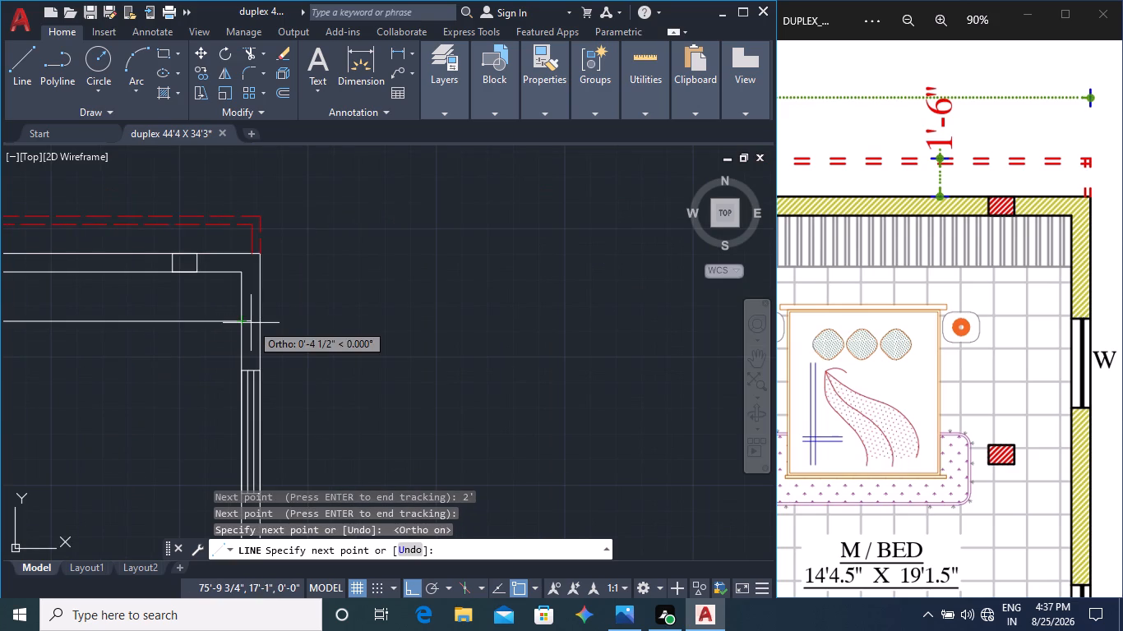
pyautogui.press('Escape')
# Draw a vertical line across the wardrobe strip near its left end, from the upper wall's inner face to the front line.
pyautogui.moveTo(159, 364); pyautogui.dragTo(602, 343, button='middle')
pyautogui.moveTo(435, 377); pyautogui.dragTo(659, 362, button='middle')
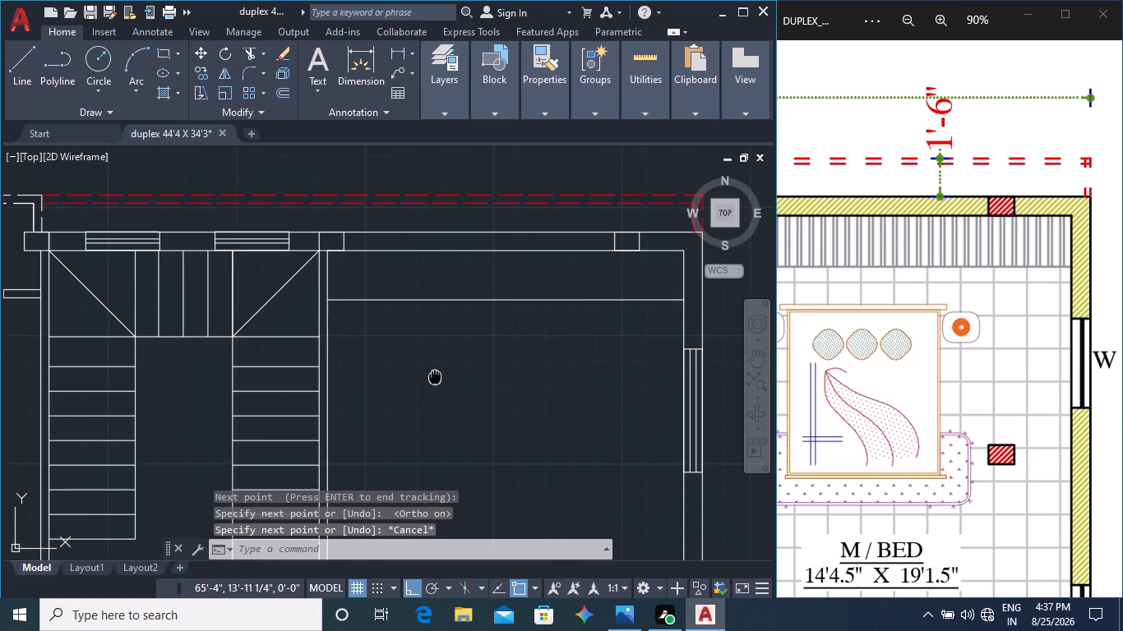
pyautogui.moveTo(545, 362); pyautogui.dragTo(664, 361, button='middle')
pyautogui.moveTo(641, 303); pyautogui.dragTo(490, 325, button='middle')
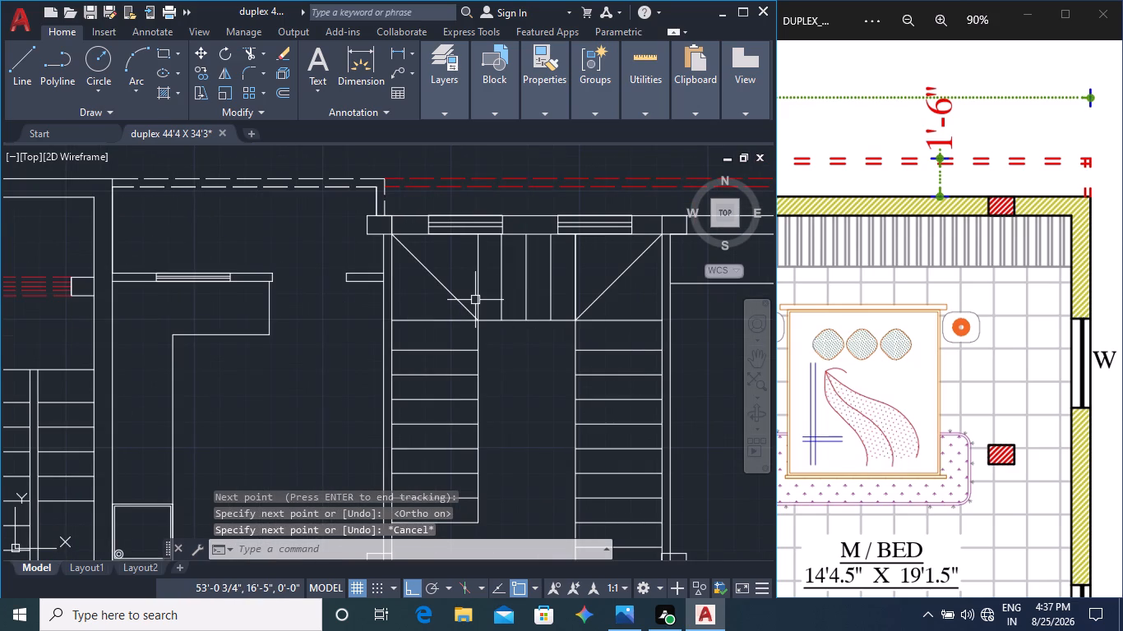
pyautogui.scroll(2, 567, 297)
pyautogui.middleClick(950, 325)
pyautogui.moveTo(856, 324); pyautogui.dragTo(943, 320, button='middle')
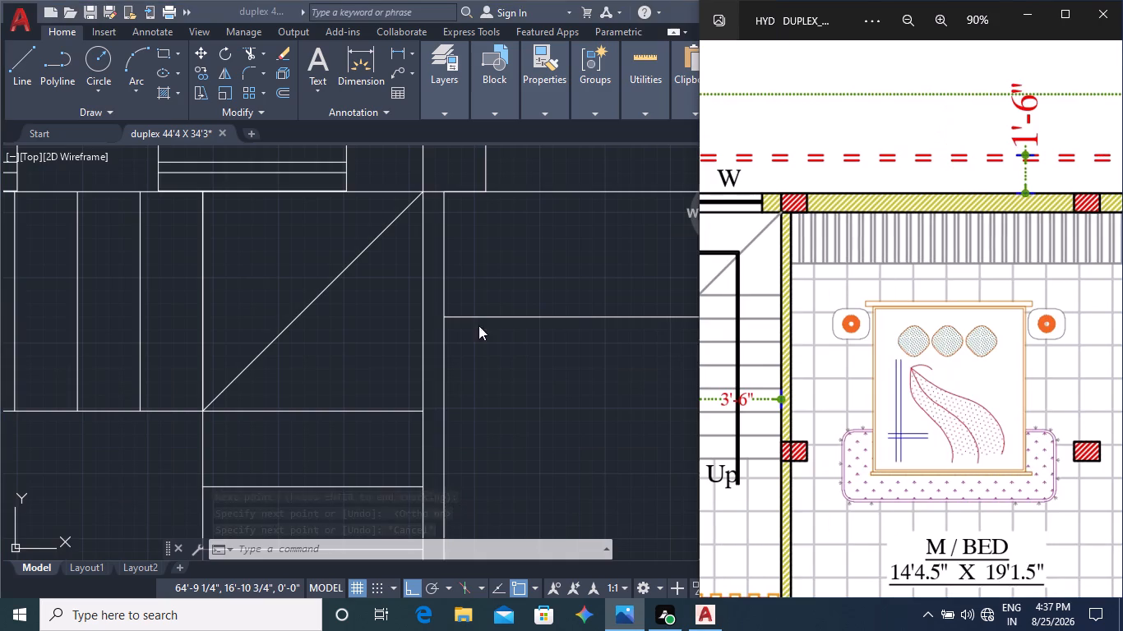
pyautogui.scroll(2, 466, 306)
pyautogui.moveTo(480, 302); pyautogui.dragTo(441, 348, button='middle')
pyautogui.moveTo(493, 288); pyautogui.dragTo(445, 352, button='middle')
pyautogui.scroll(-1, 432, 357)
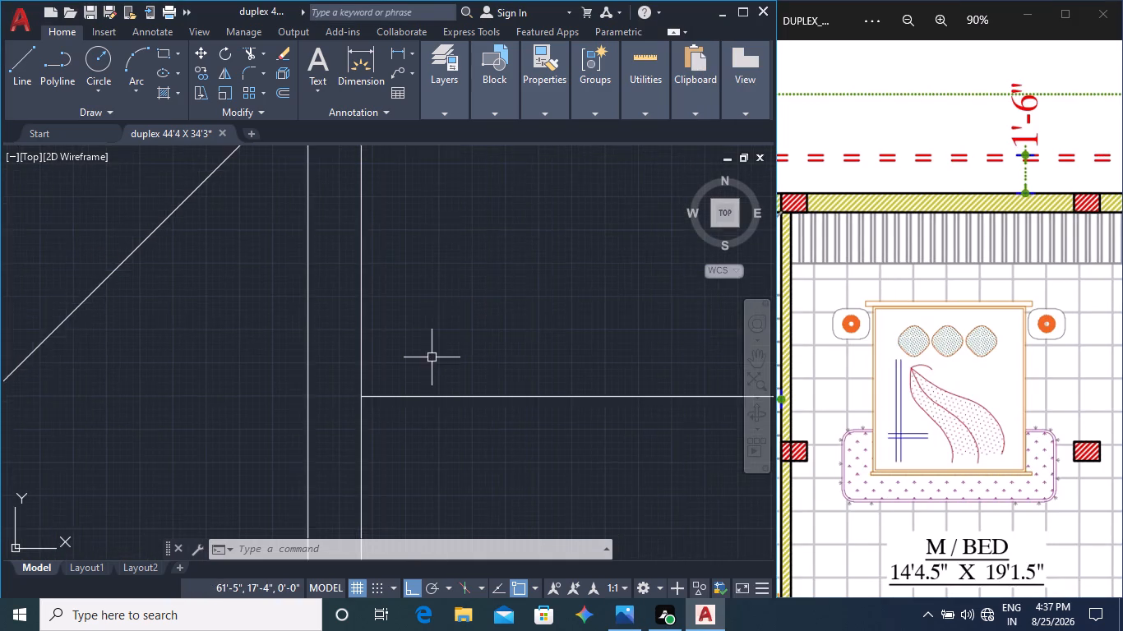
pyautogui.click(16, 76)
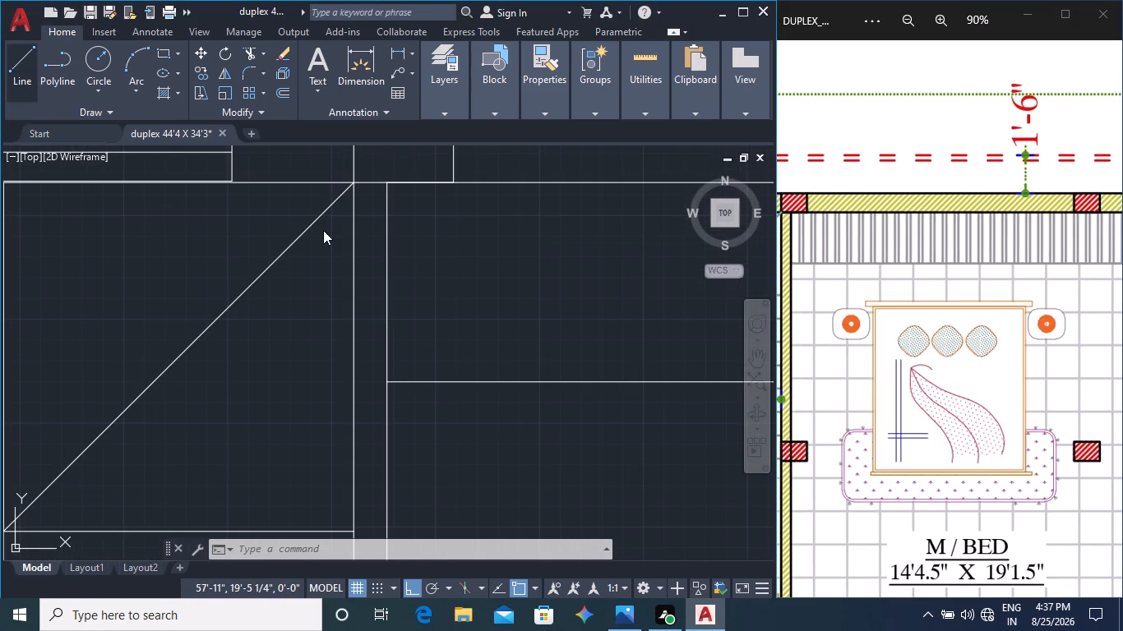
pyautogui.click(431, 186)
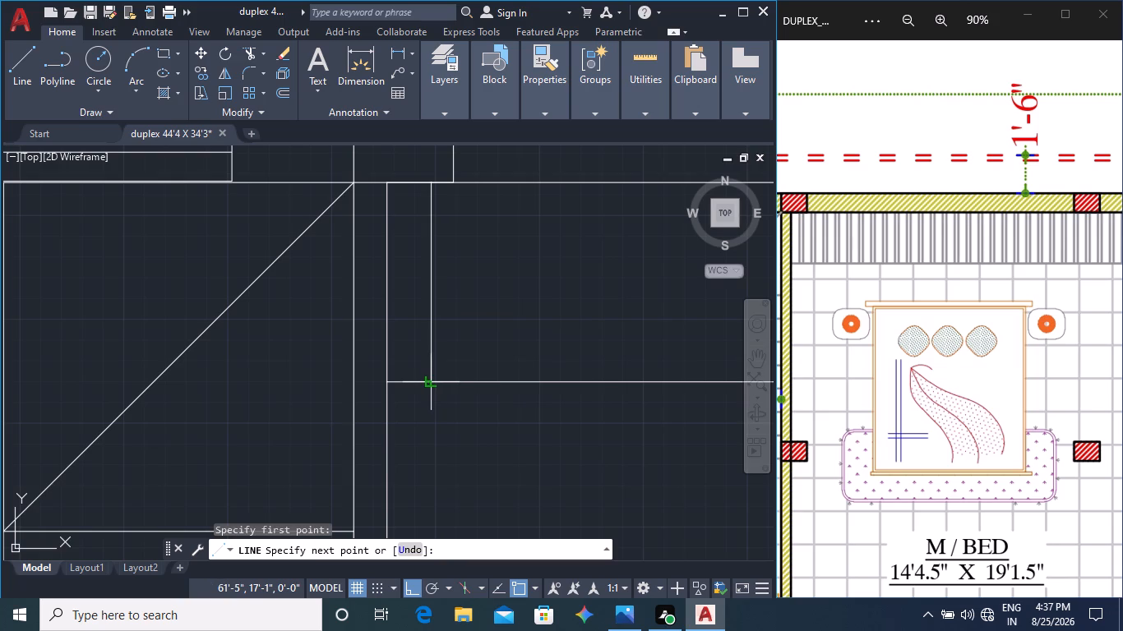
pyautogui.click(433, 384)
pyautogui.press('Escape')
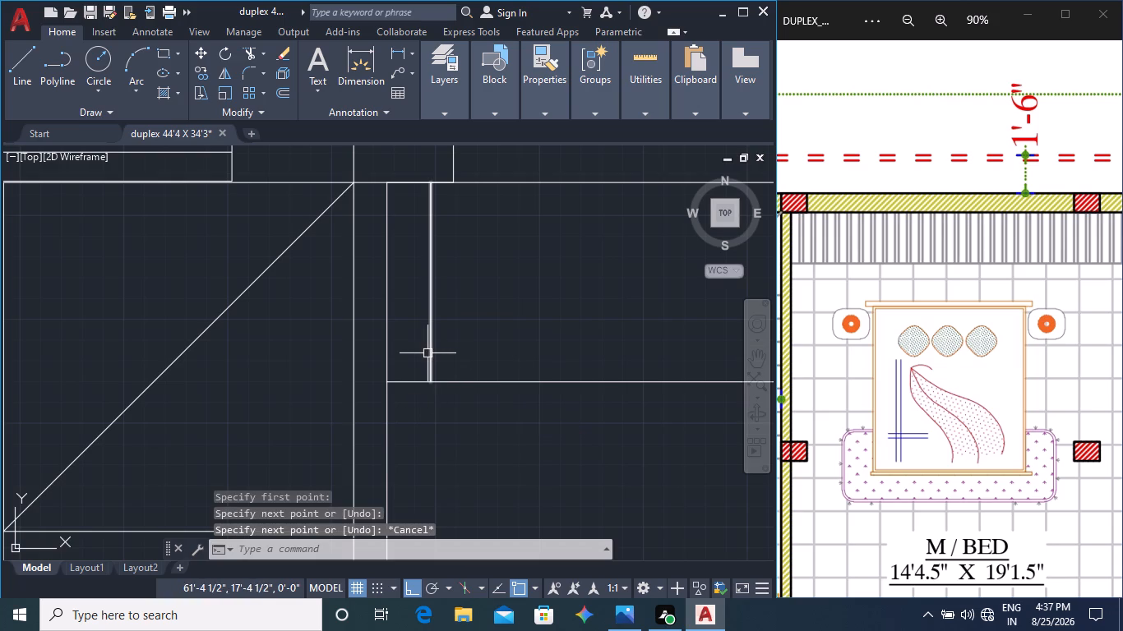
# Copy the vertical wardrobe line 2" to the right.
pyautogui.click(430, 362)
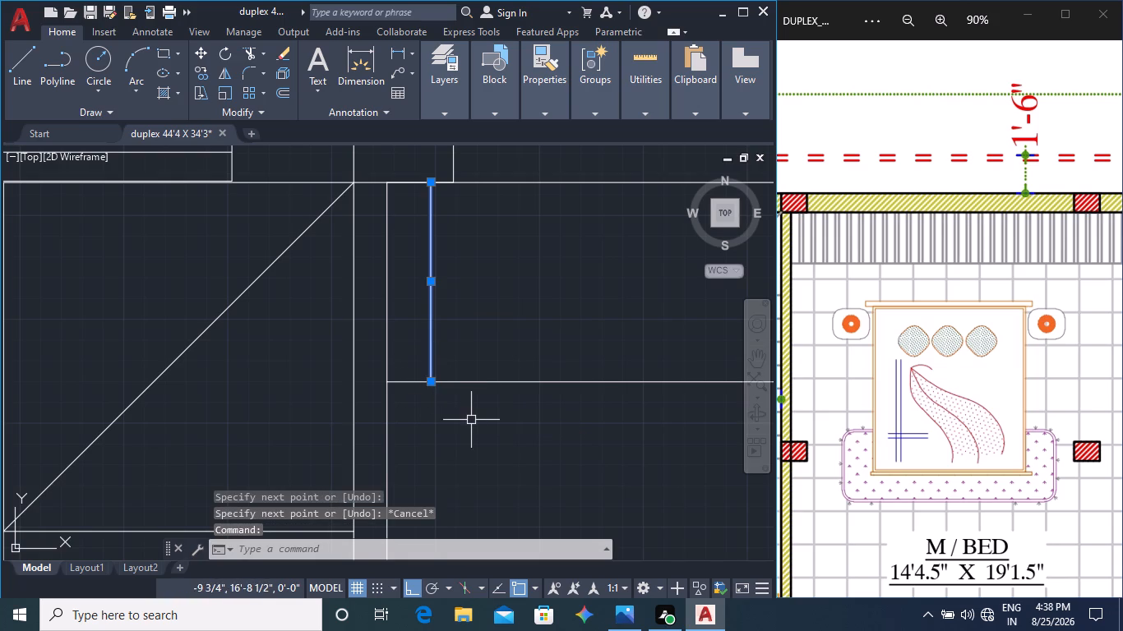
pyautogui.click(203, 71)
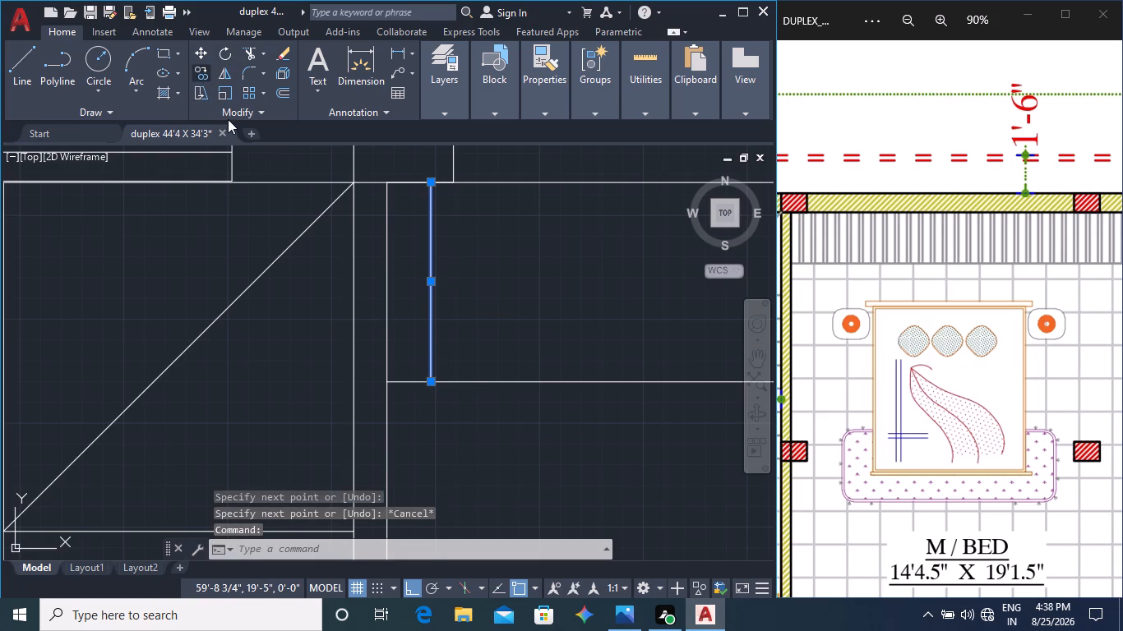
pyautogui.click(431, 381)
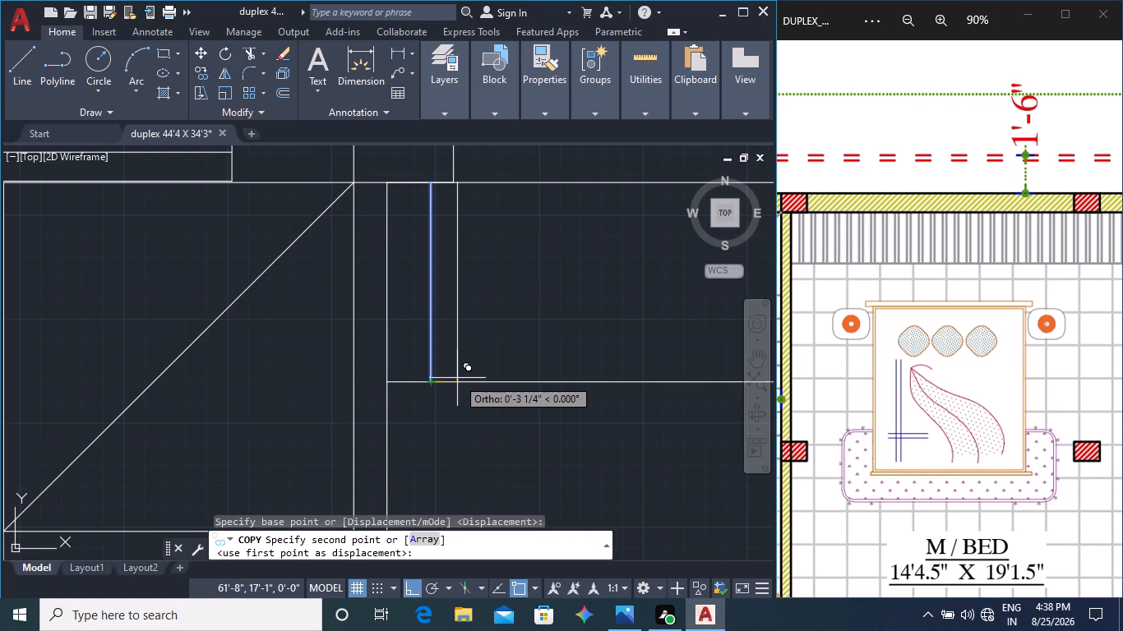
pyautogui.write('2"')
pyautogui.press('Return')
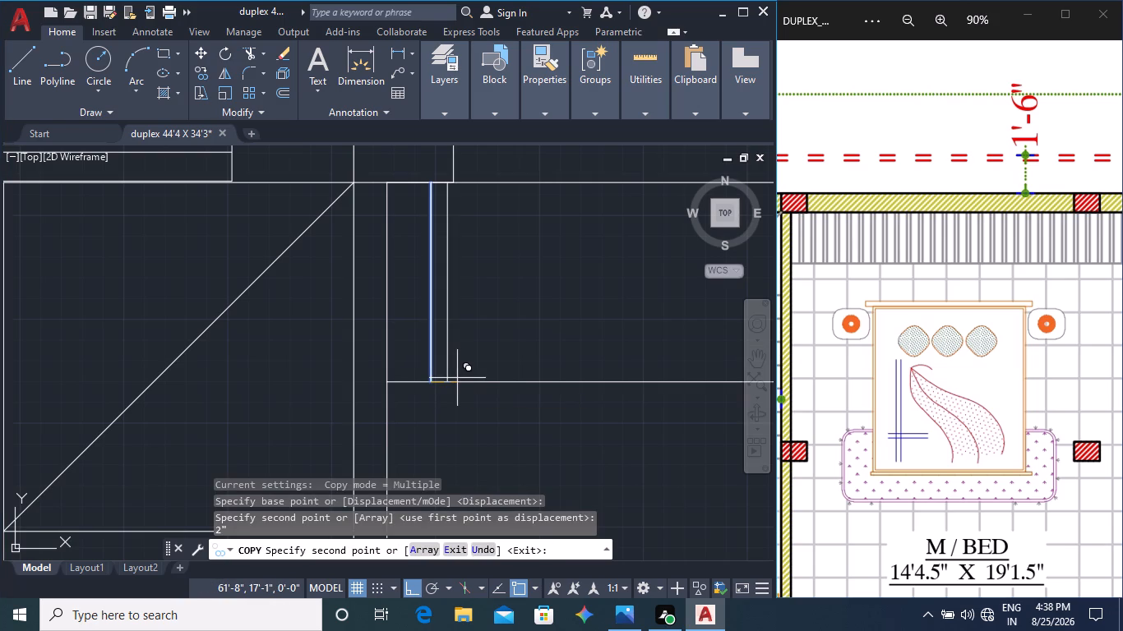
pyautogui.press('Escape')
# Offset the right line of the first wardrobe pair 1' to the right.
pyautogui.click(478, 353)
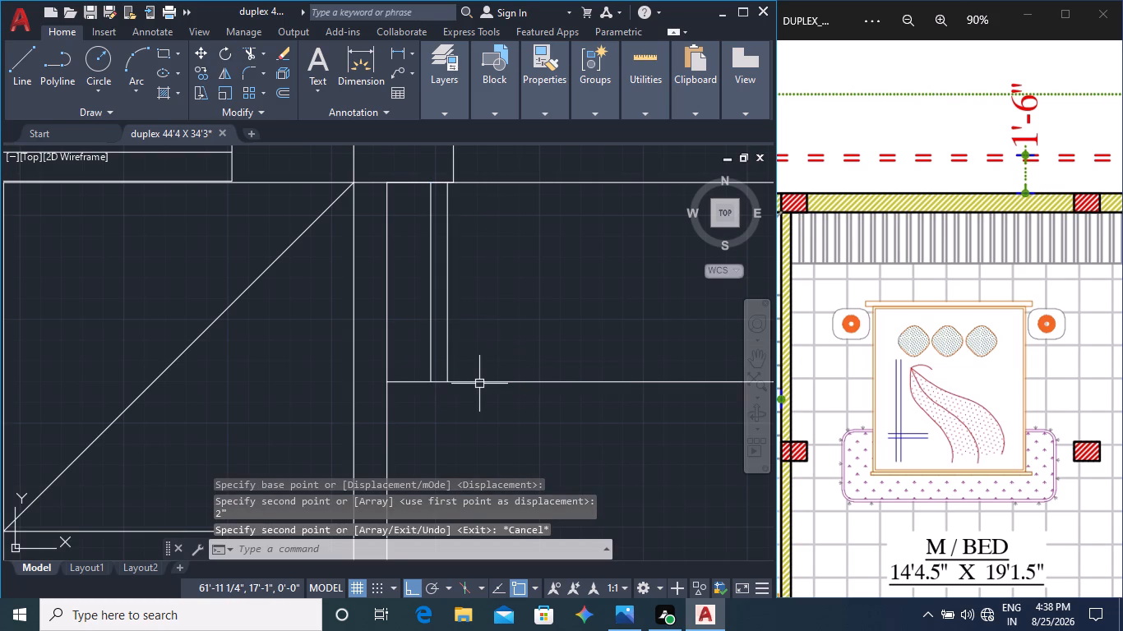
pyautogui.click(414, 320)
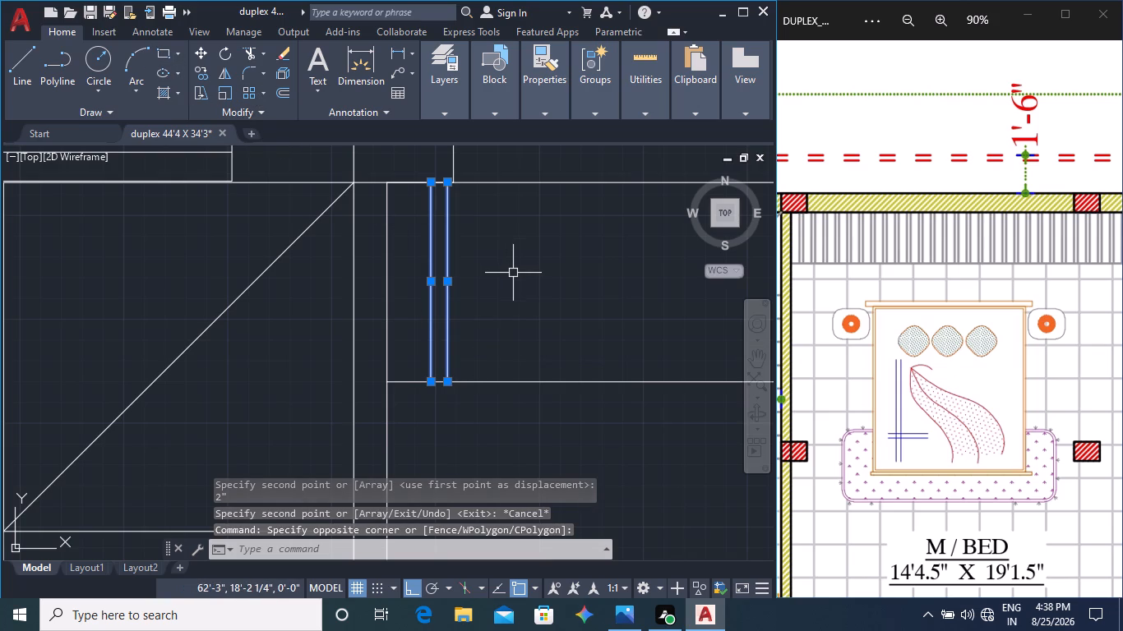
pyautogui.press('o')
pyautogui.press('Return')
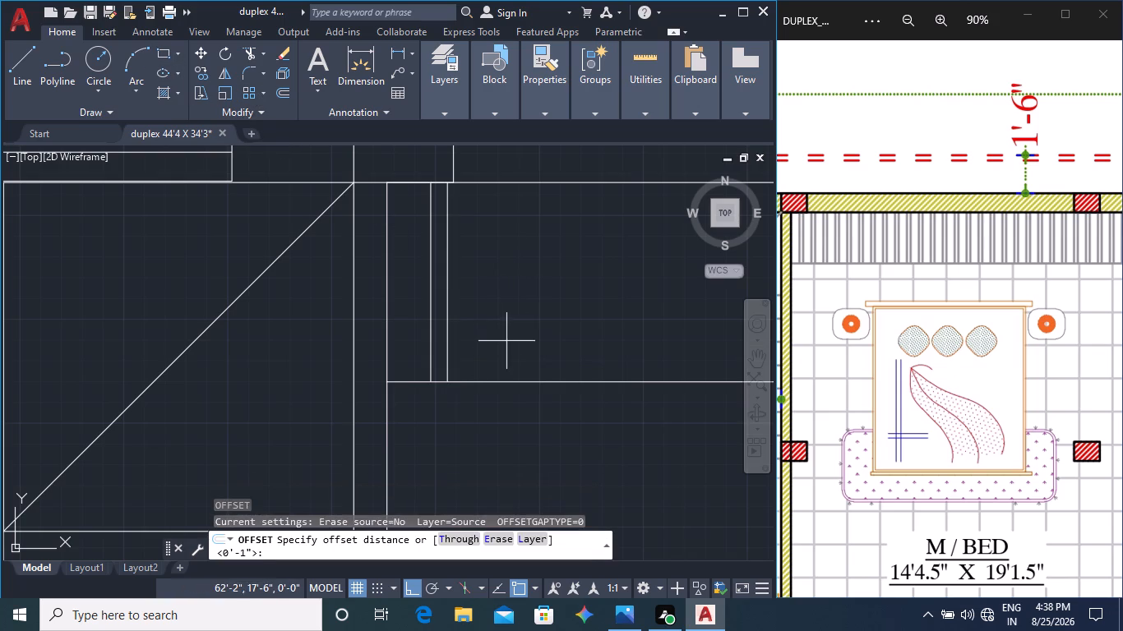
pyautogui.click(449, 329)
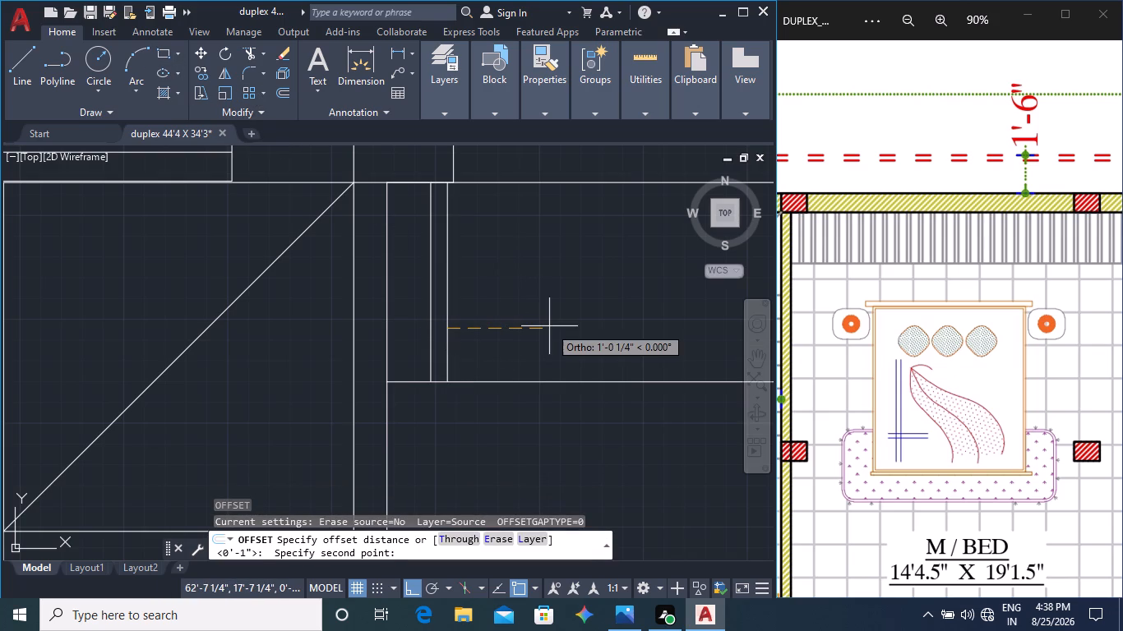
pyautogui.press('1')
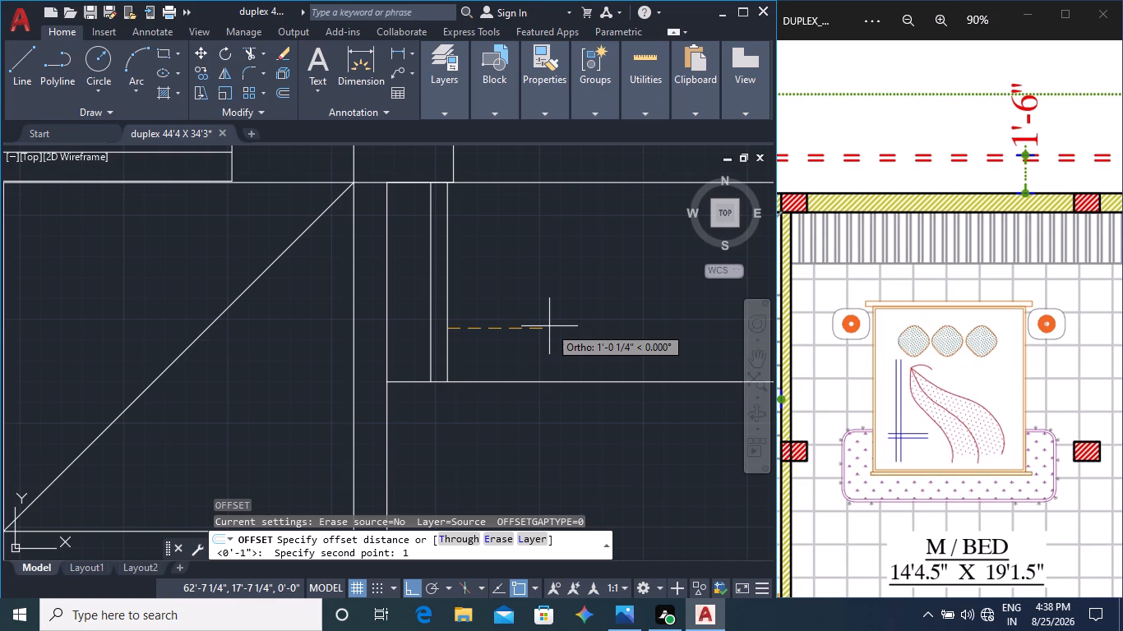
pyautogui.press("'")
pyautogui.press('Return')
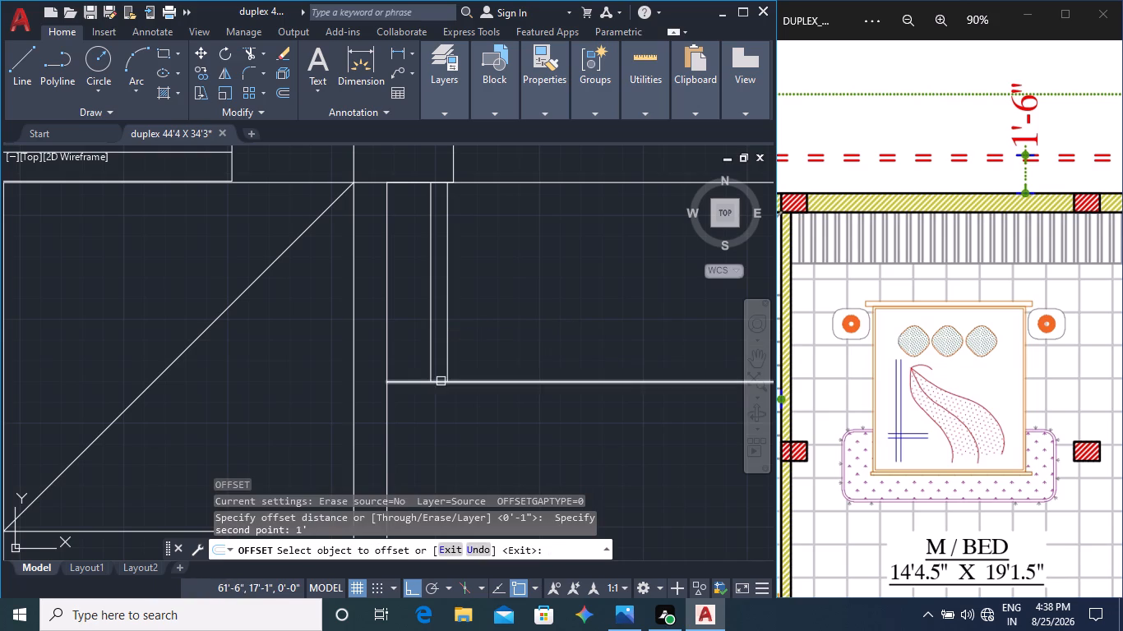
pyautogui.click(446, 366)
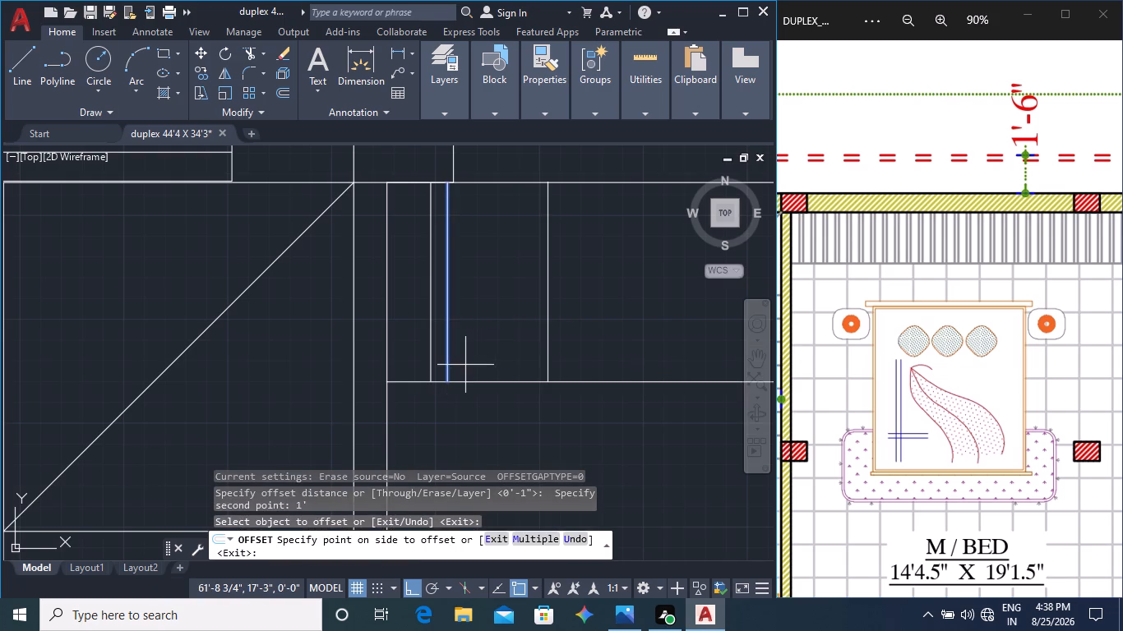
pyautogui.click(530, 362)
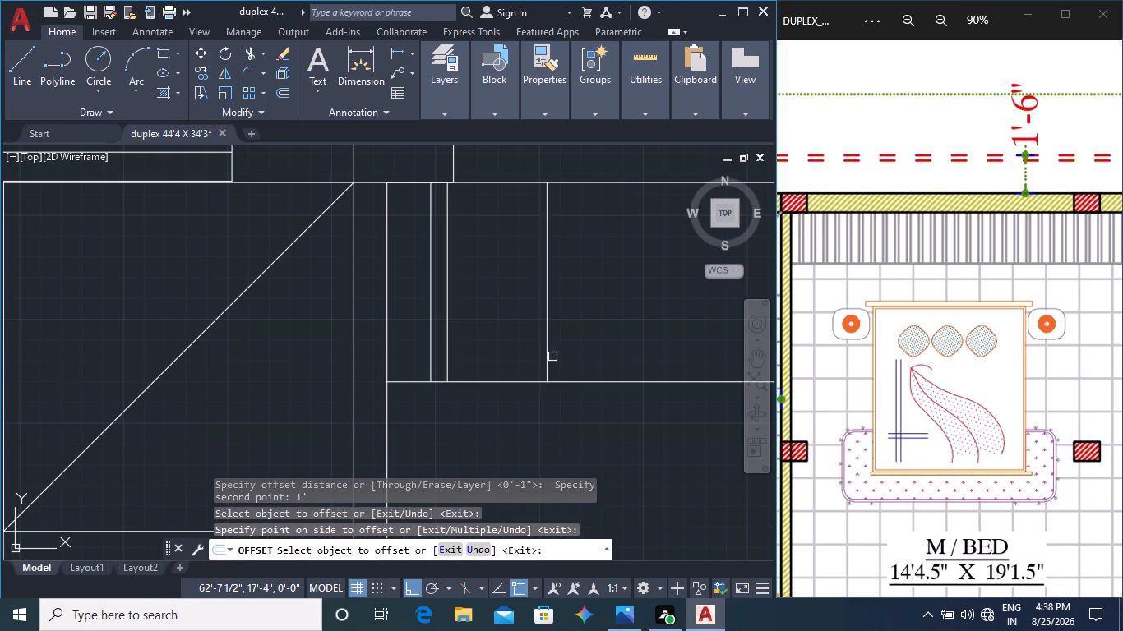
# Offset each newest wardrobe line another 1' to the right, adding three more evenly spaced vertical lines.
pyautogui.click(548, 358)
pyautogui.click(655, 357)
pyautogui.moveTo(684, 360); pyautogui.dragTo(527, 370, button='middle')
pyautogui.click(491, 378)
pyautogui.click(603, 369)
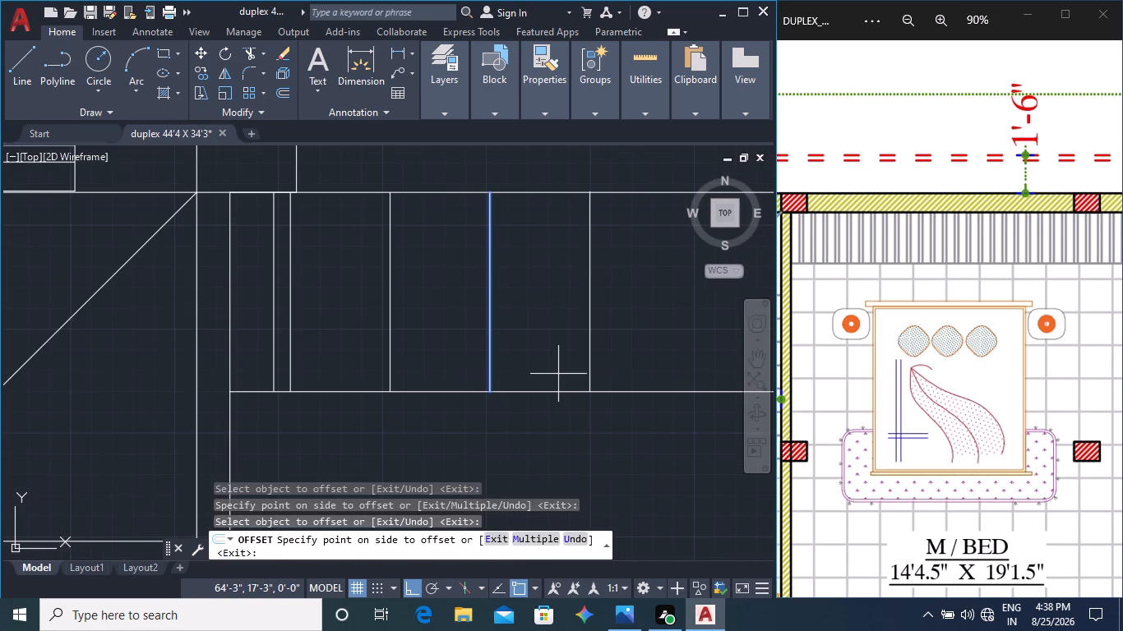
pyautogui.click(588, 366)
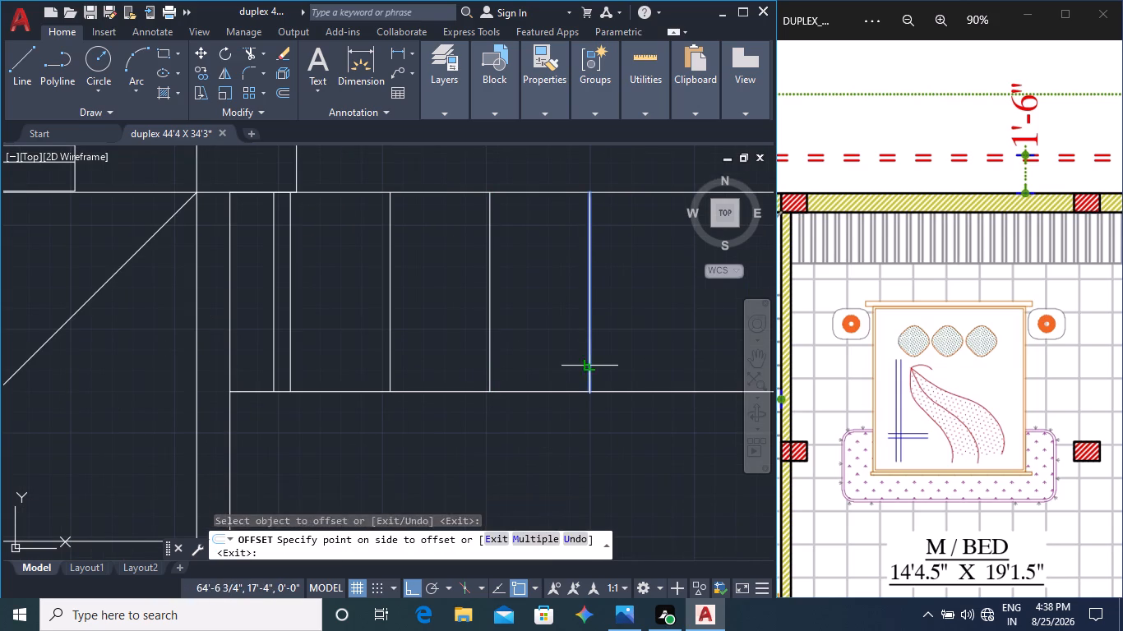
pyautogui.click(526, 533)
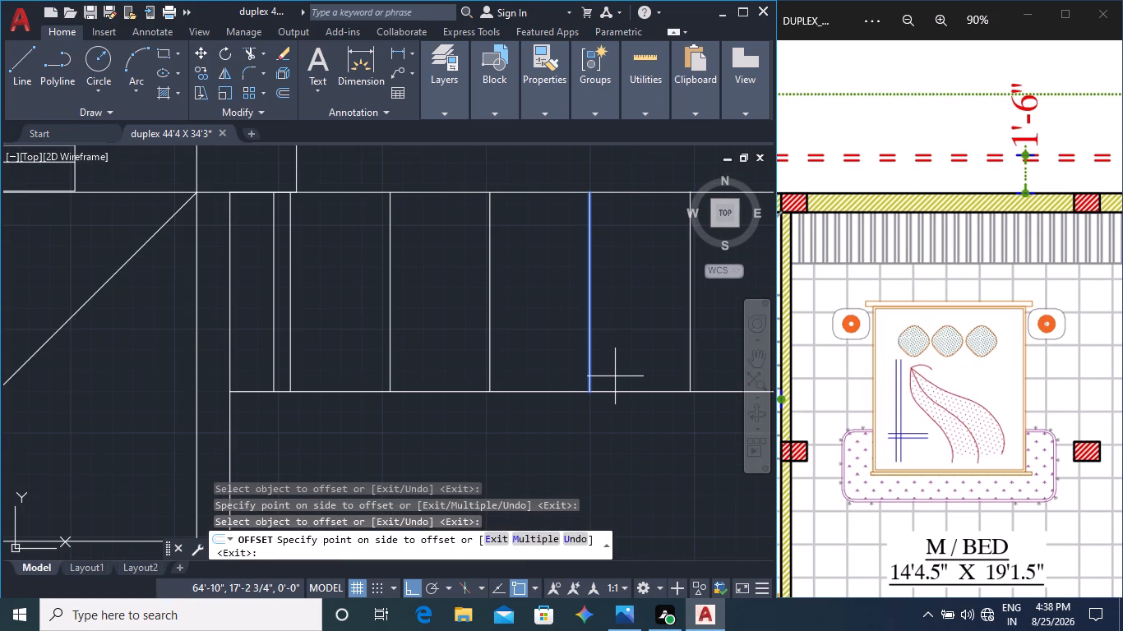
pyautogui.click(617, 375)
pyautogui.moveTo(640, 371); pyautogui.dragTo(439, 394, button='middle')
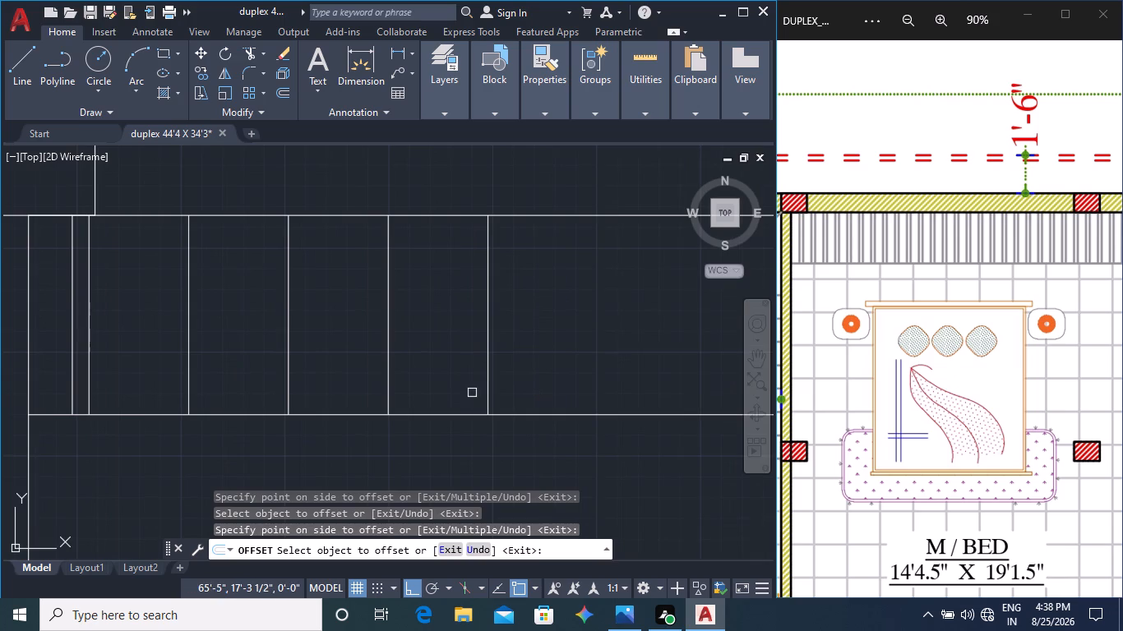
# Offset the last wardrobe line repeatedly at 1' spacing with the Multiple option, adding nine lines up to the bedroom's right side wall.
pyautogui.scroll(-2, 590, 377)
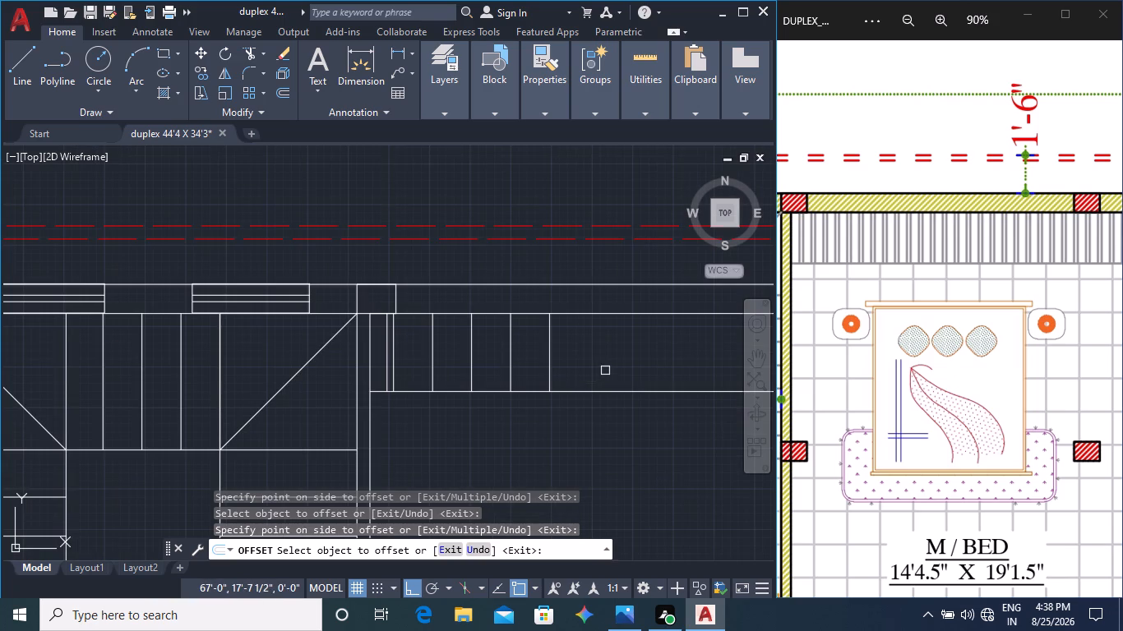
pyautogui.click(547, 369)
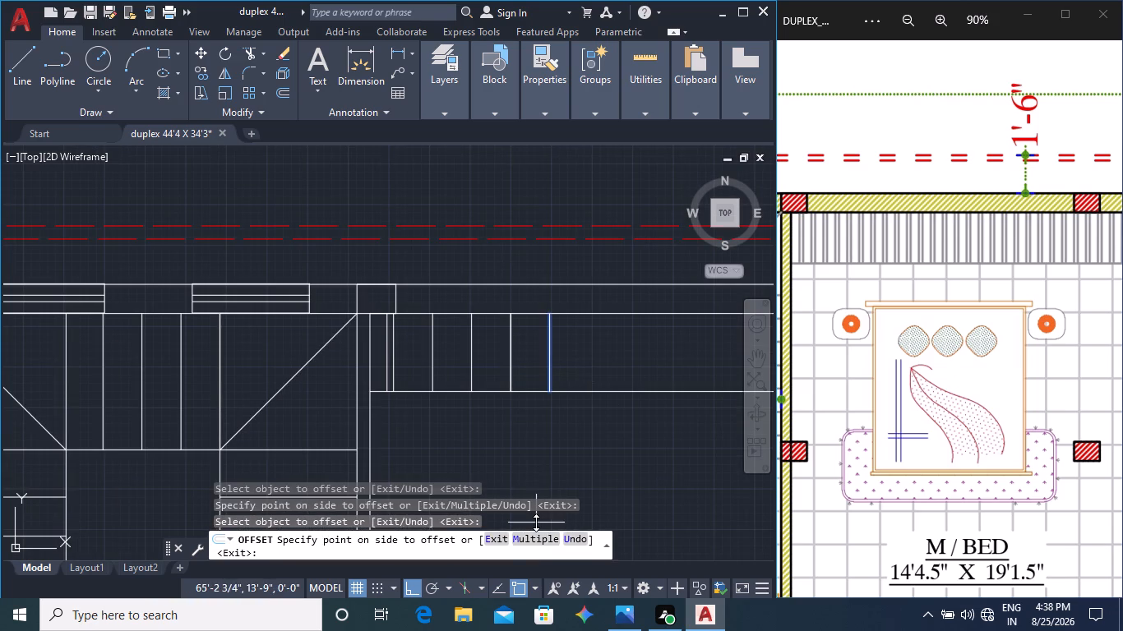
pyautogui.click(538, 537)
pyautogui.click(604, 371)
pyautogui.click(635, 368)
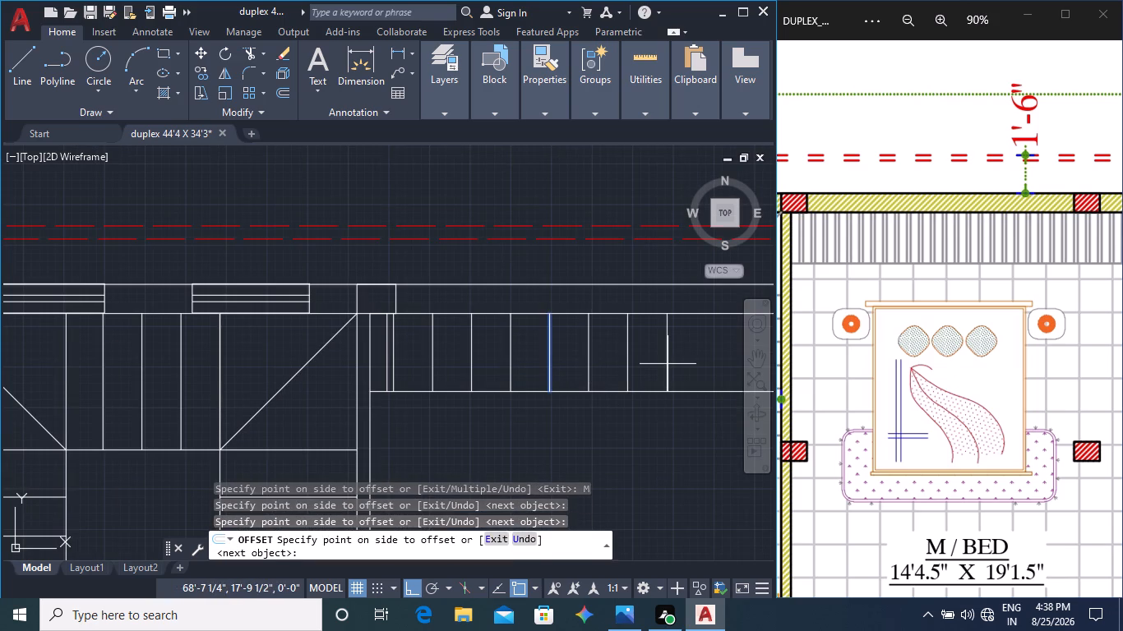
pyautogui.click(668, 364)
pyautogui.moveTo(686, 361); pyautogui.dragTo(521, 402, button='middle')
pyautogui.click(571, 398)
pyautogui.click(611, 396)
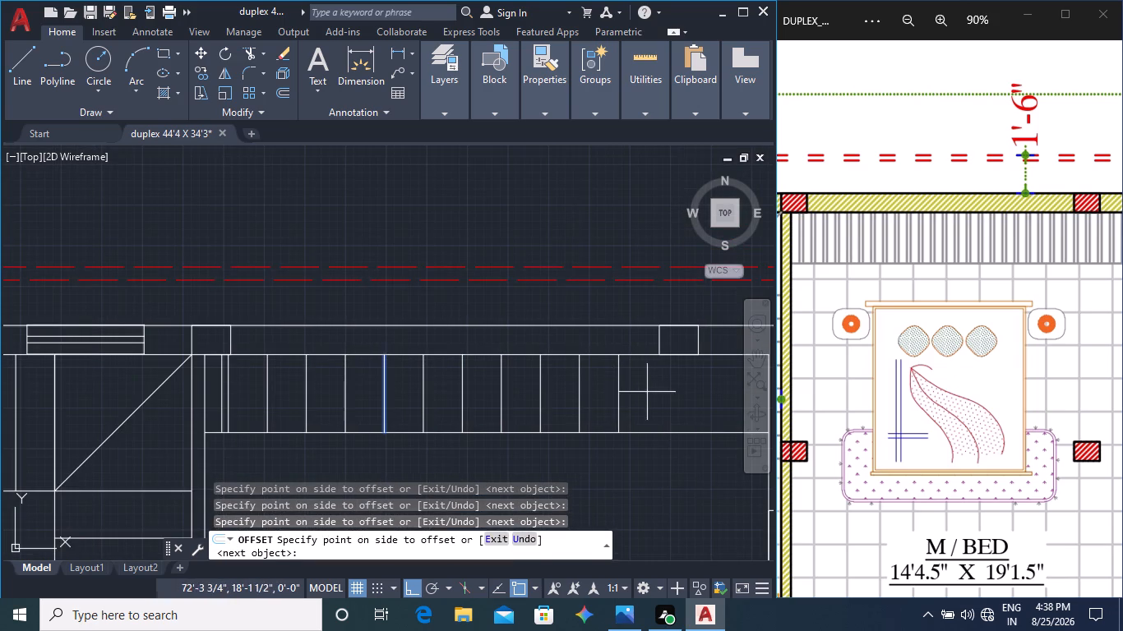
pyautogui.click(647, 392)
pyautogui.click(672, 390)
pyautogui.moveTo(681, 391); pyautogui.dragTo(563, 411, button='middle')
pyautogui.click(596, 411)
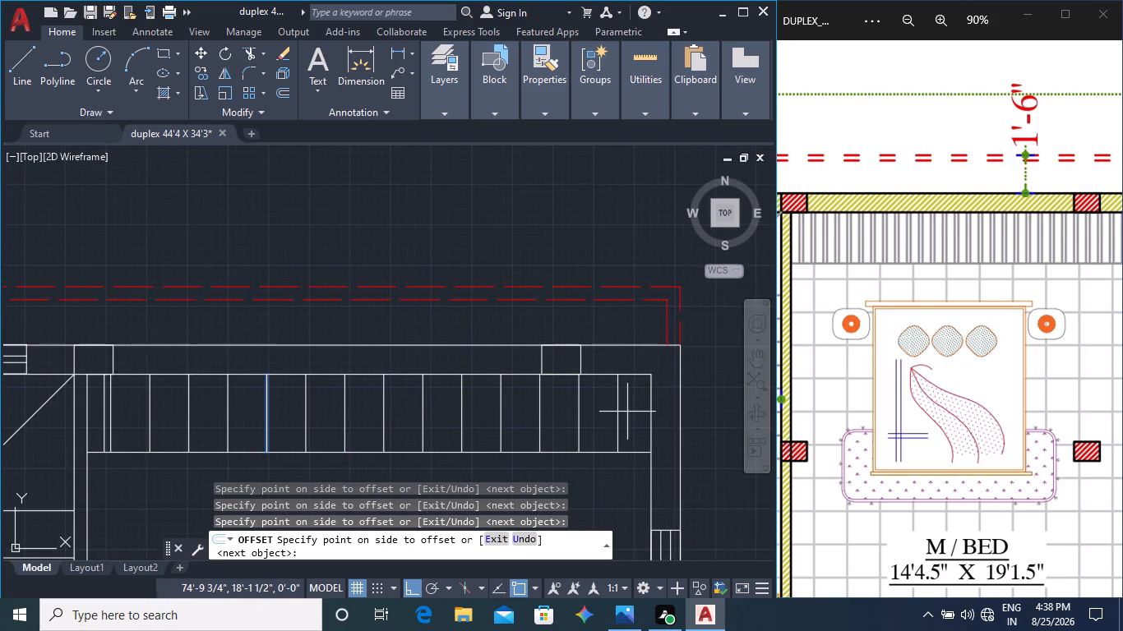
pyautogui.click(627, 412)
pyautogui.press('Escape')
# Offset the left line of the first wardrobe pair 1' to the right, pairing it with the adjacent line.
pyautogui.moveTo(223, 449); pyautogui.dragTo(404, 394, button='middle')
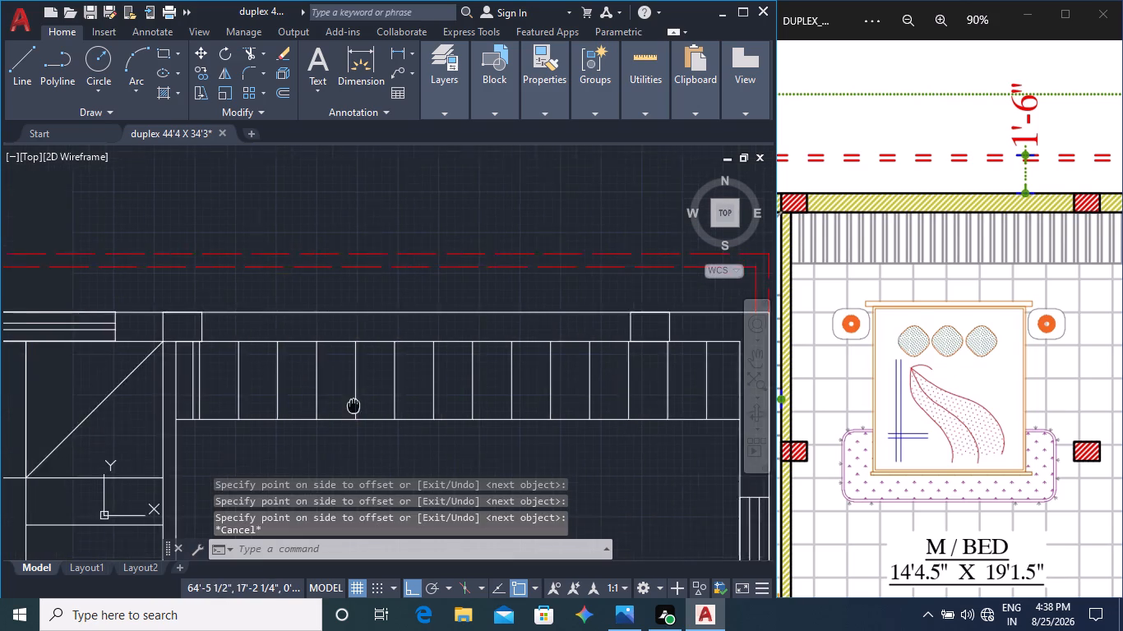
pyautogui.moveTo(404, 394); pyautogui.dragTo(446, 389, button='middle')
pyautogui.scroll(2, 352, 374)
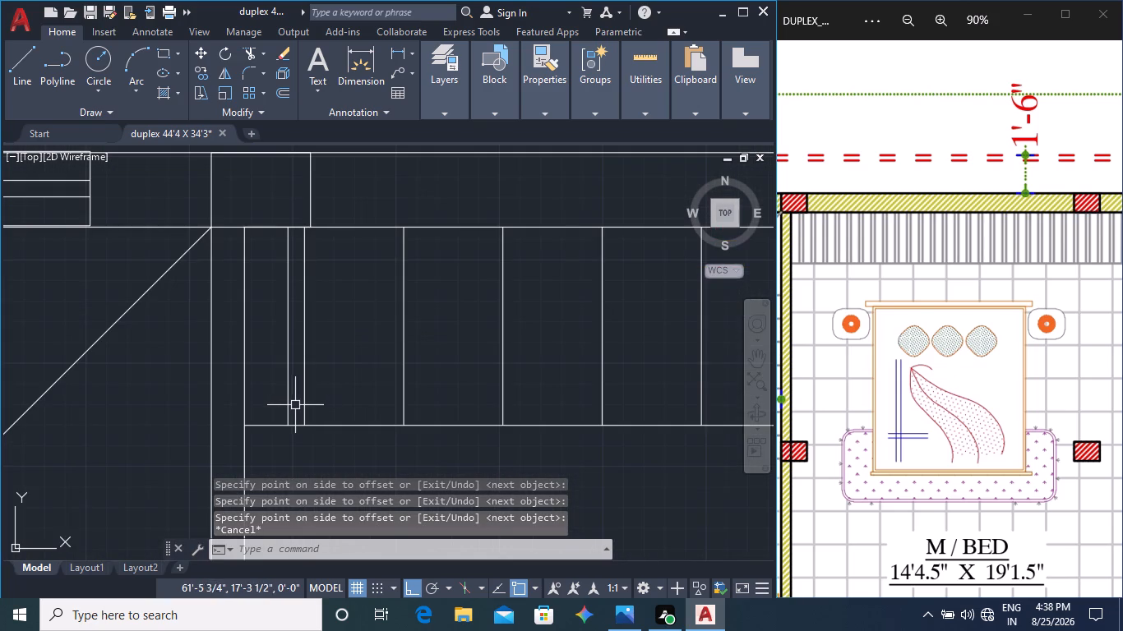
pyautogui.click(289, 408)
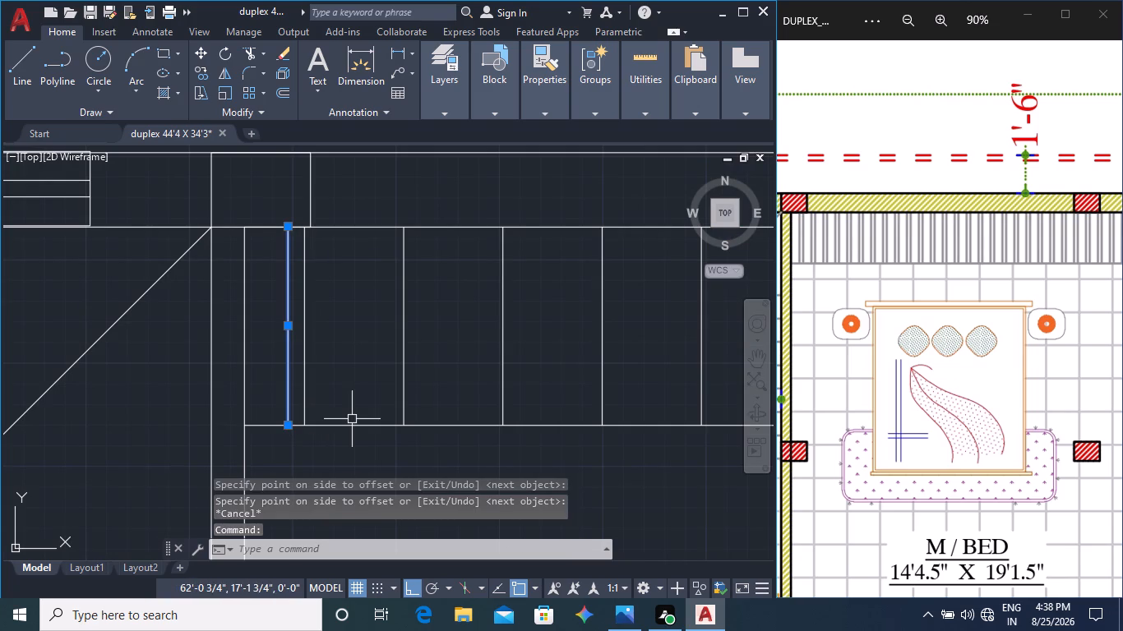
pyautogui.press('o')
pyautogui.press('Return')
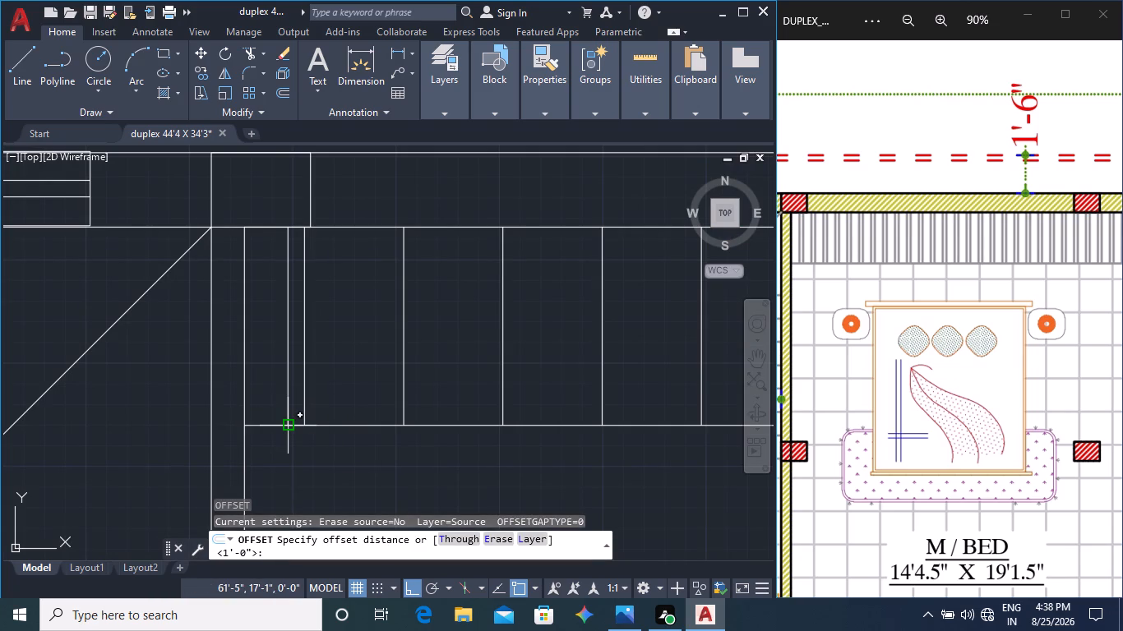
pyautogui.press('Return')
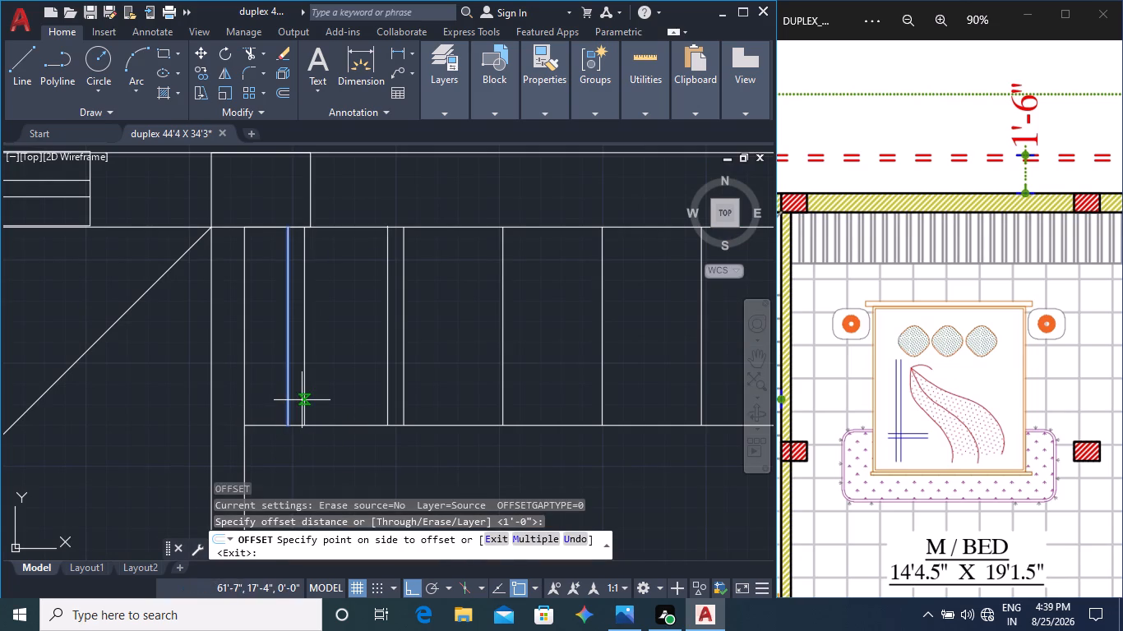
pyautogui.click(389, 407)
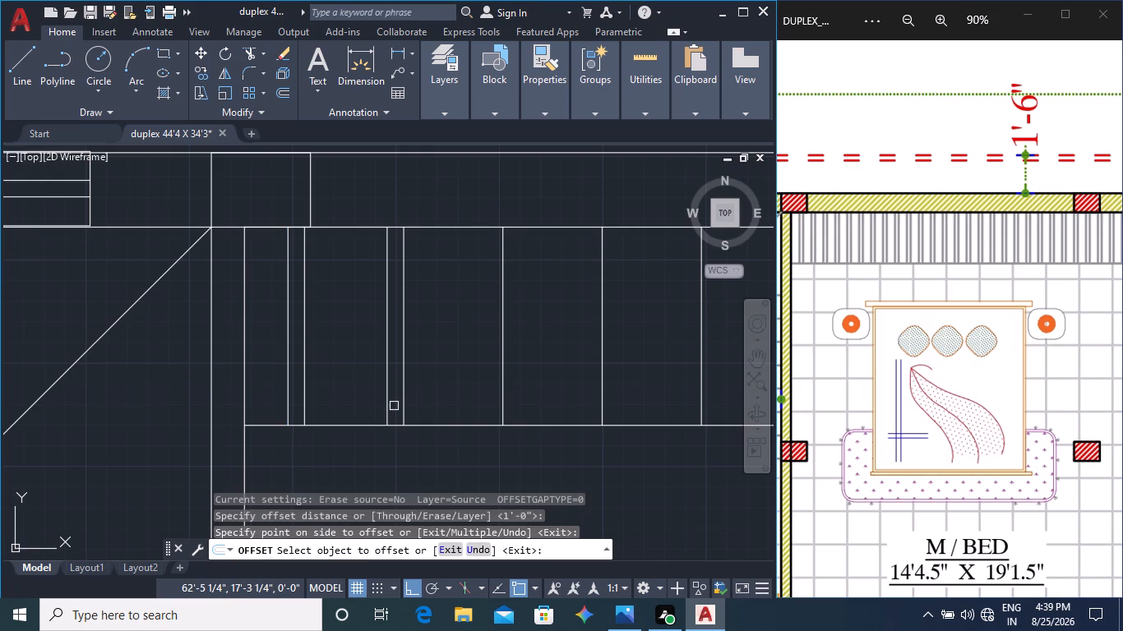
# Offset the new left-hand line repeatedly at 1' spacing with the Multiple option, pairing every remaining wardrobe line up to the right side wall.
pyautogui.click(386, 395)
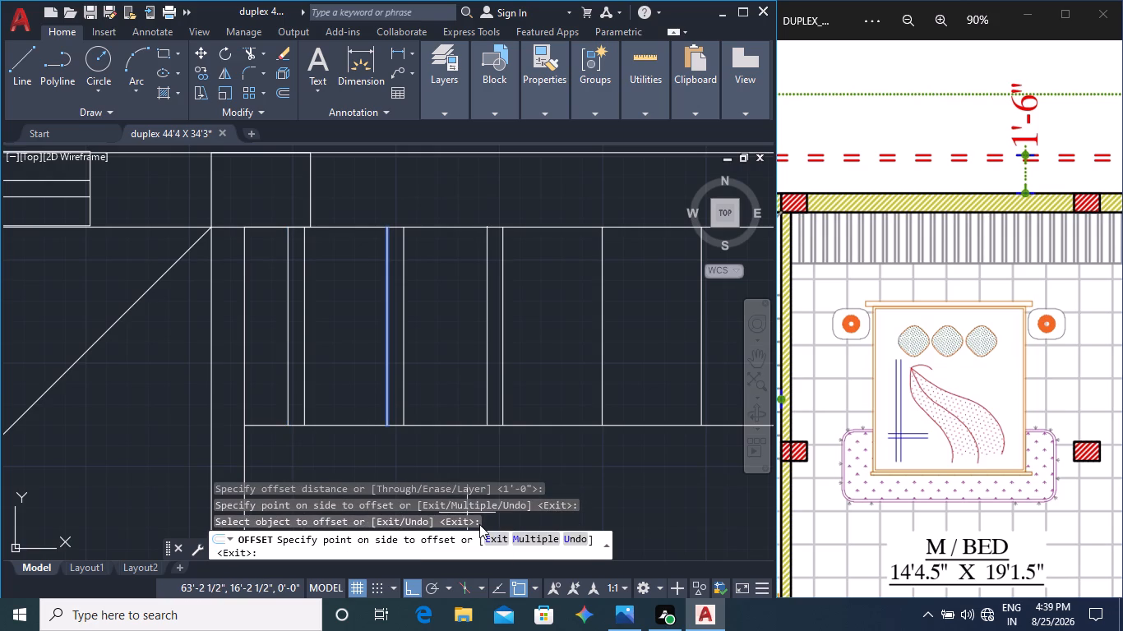
pyautogui.click(525, 537)
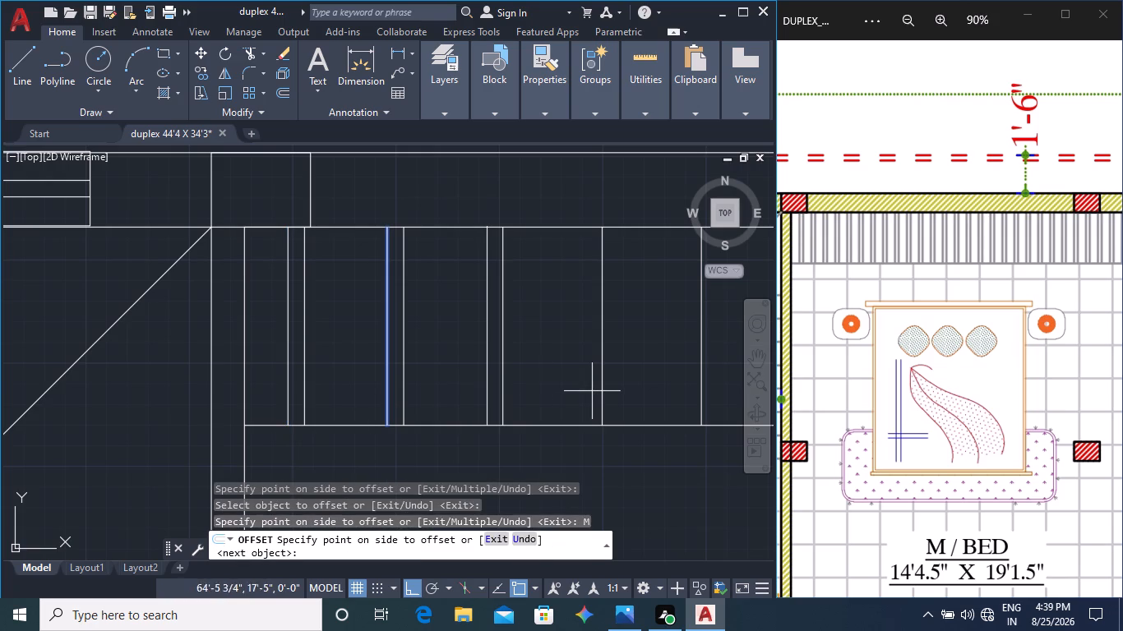
pyautogui.click(592, 390)
pyautogui.doubleClick(647, 383)
pyautogui.moveTo(627, 379); pyautogui.dragTo(335, 396, button='middle')
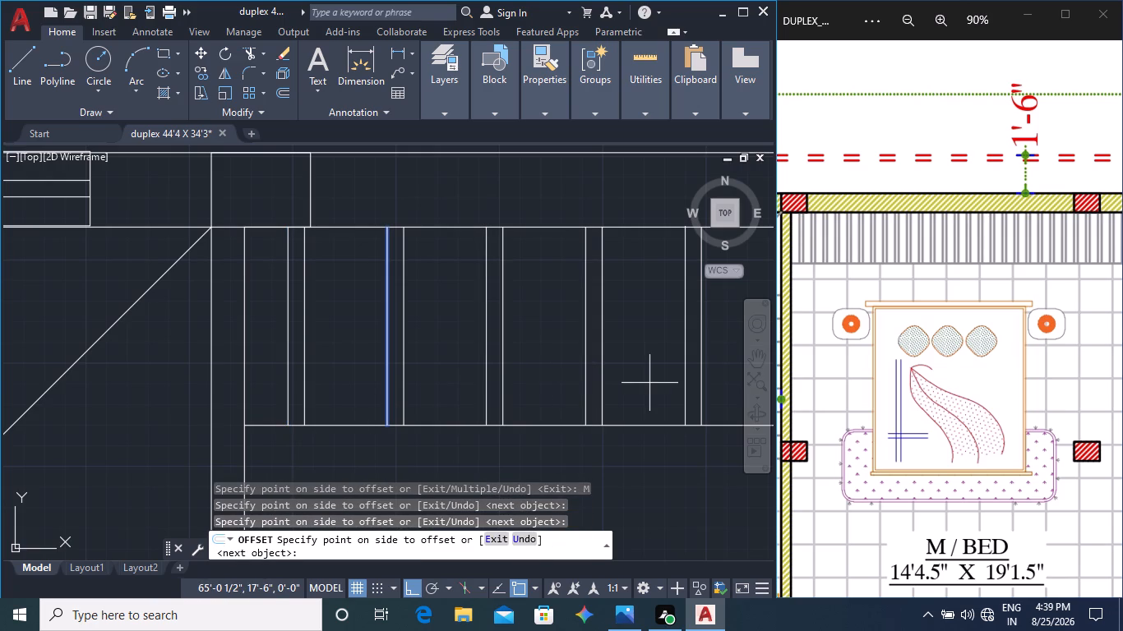
pyautogui.moveTo(335, 396); pyautogui.dragTo(311, 396, button='middle')
pyautogui.click(455, 389)
pyautogui.click(501, 386)
pyautogui.moveTo(558, 381); pyautogui.dragTo(566, 381)
pyautogui.moveTo(621, 376); pyautogui.dragTo(653, 385)
pyautogui.scroll(-2, 673, 379)
pyautogui.moveTo(669, 380); pyautogui.dragTo(630, 394, button='middle')
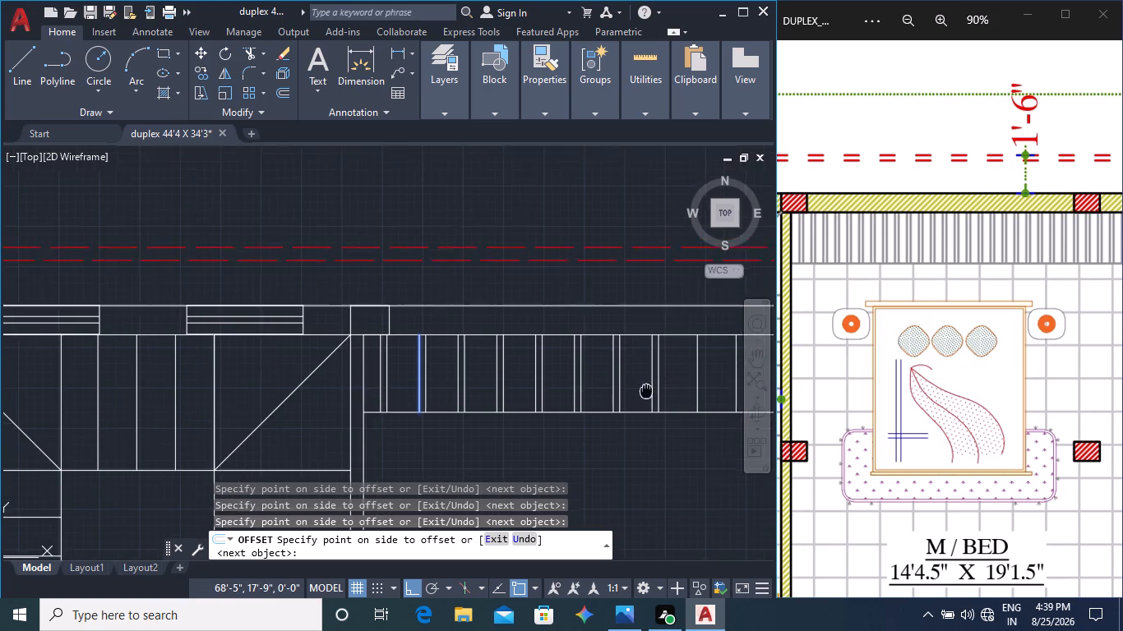
pyautogui.moveTo(630, 394); pyautogui.dragTo(507, 399, button='middle')
pyautogui.click(561, 397)
pyautogui.click(585, 393)
pyautogui.moveTo(642, 378); pyautogui.dragTo(513, 398, button='middle')
pyautogui.click(518, 397)
pyautogui.click(549, 396)
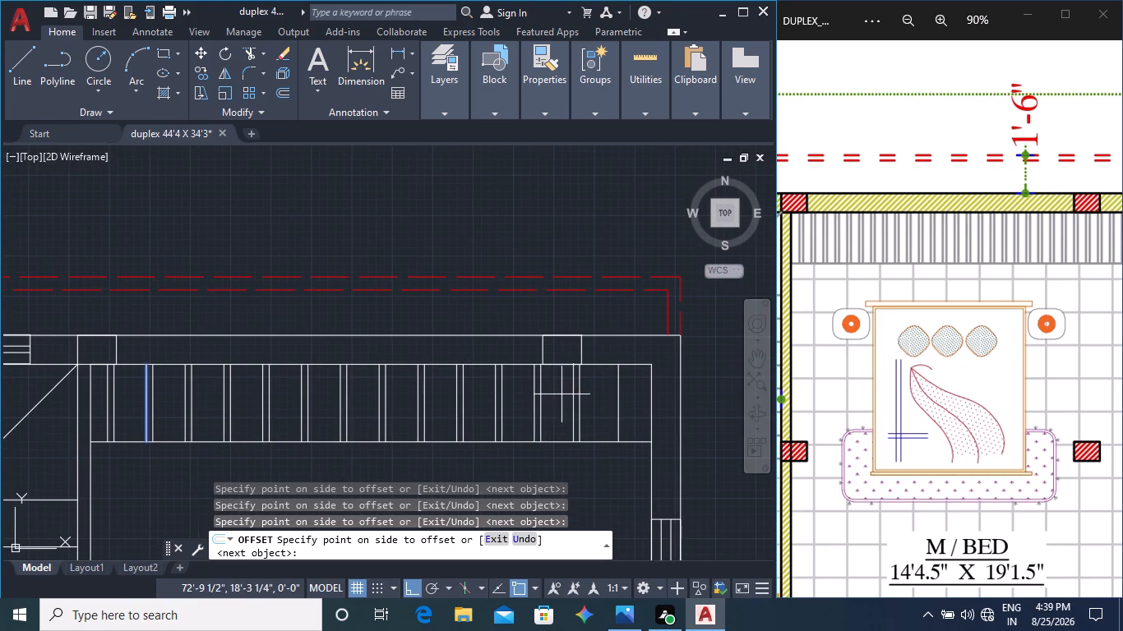
pyautogui.click(565, 393)
pyautogui.click(580, 393)
pyautogui.click(622, 399)
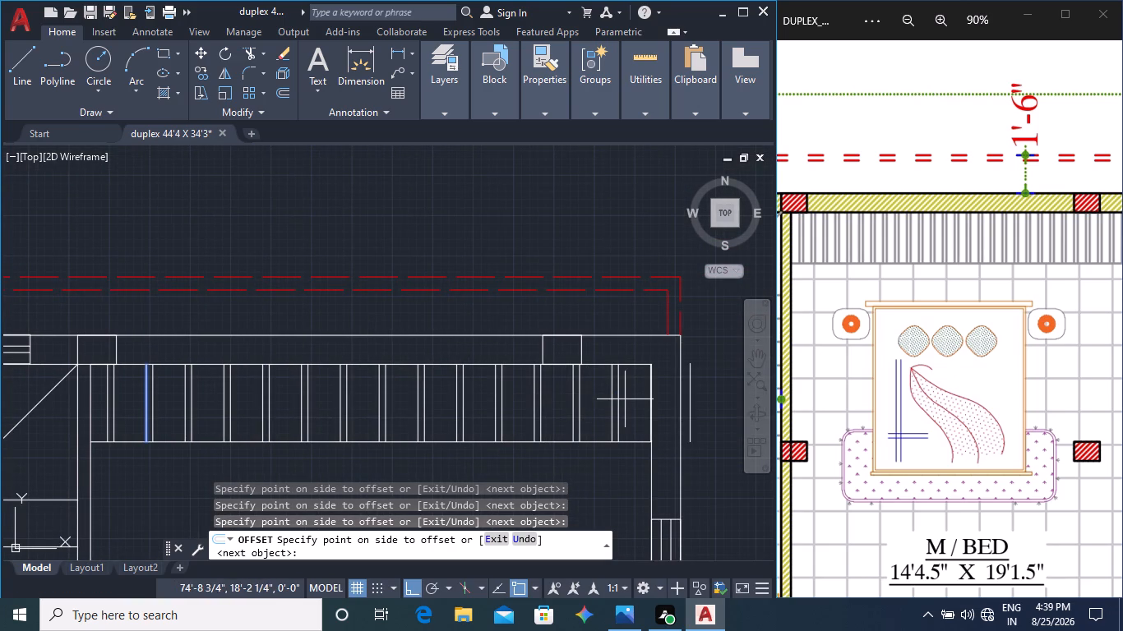
pyautogui.press('Escape')
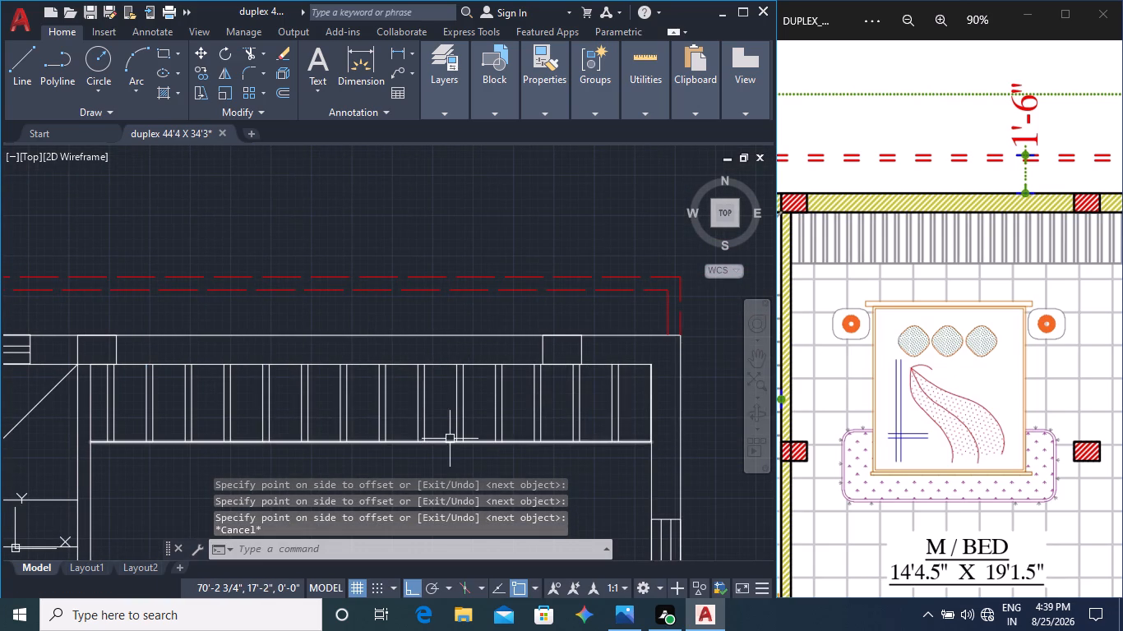
# Erase the surplus vertical line lying just inside the right side wall at the end of the wardrobe strip.
pyautogui.scroll(4, 668, 403)
pyautogui.scroll(-2, 635, 432)
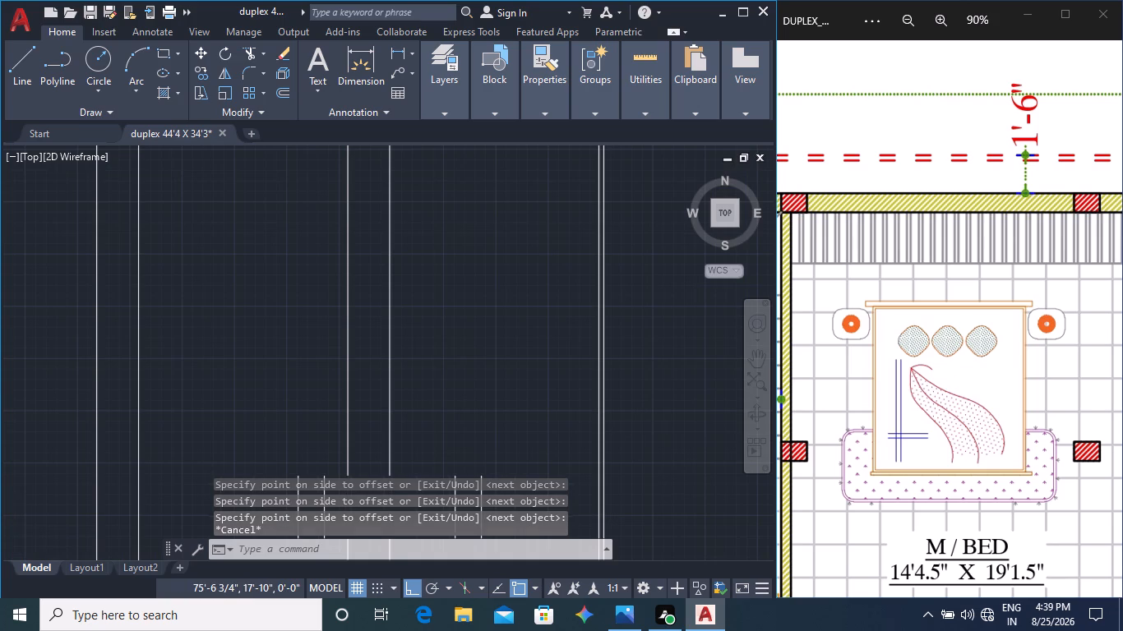
pyautogui.scroll(3, 632, 473)
pyautogui.scroll(-2, 625, 480)
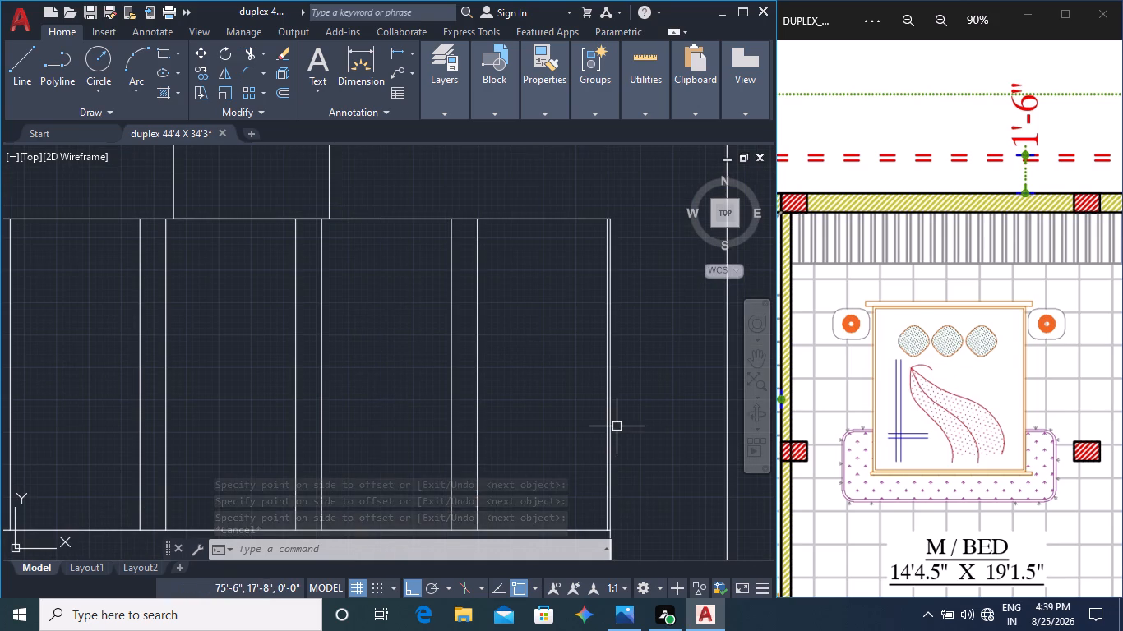
pyautogui.click(608, 398)
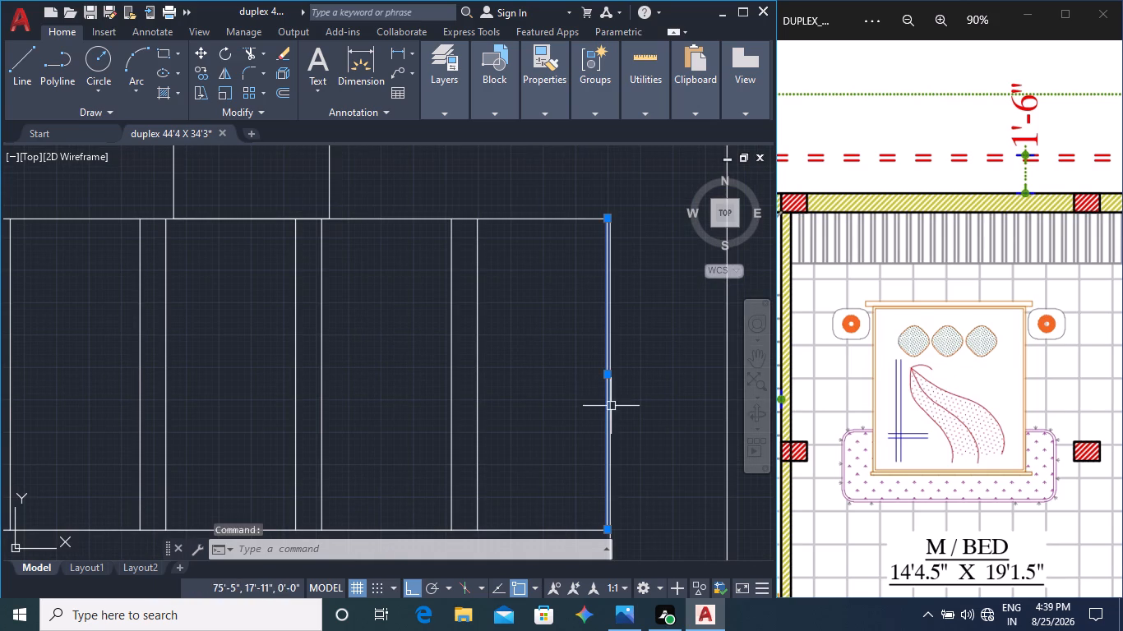
pyautogui.press('Delete')
pyautogui.scroll(-2, 614, 491)
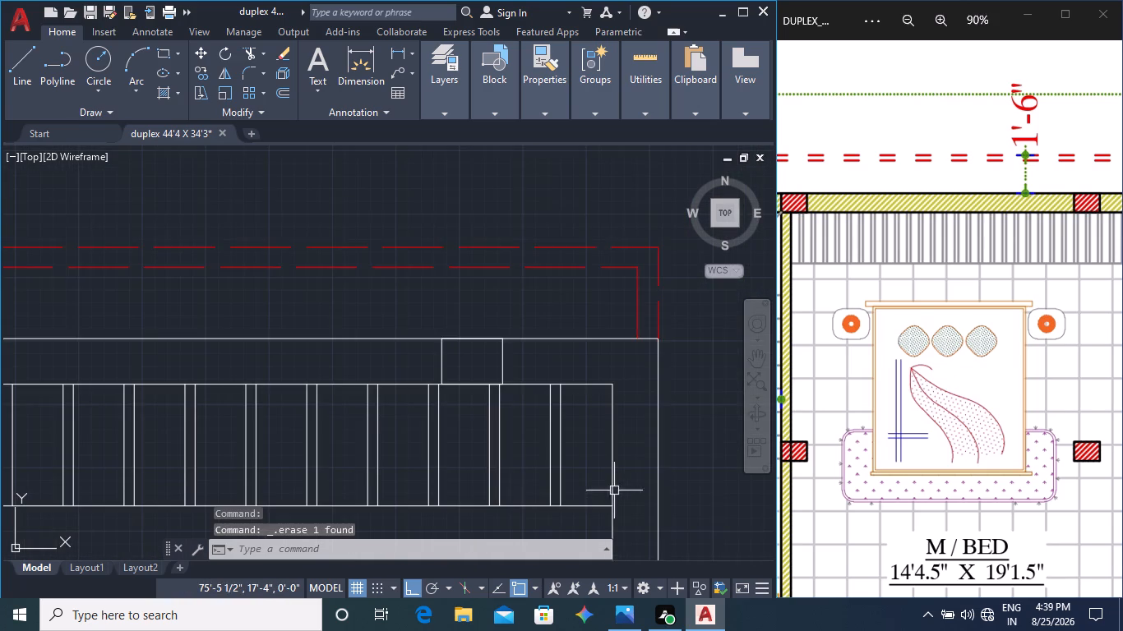
# Compare the drawn master bedroom, staircase, kitchen and pooja room with the reference image to find missing windows and details.
pyautogui.moveTo(501, 495); pyautogui.dragTo(648, 413, button='middle')
pyautogui.scroll(-2, 588, 434)
pyautogui.moveTo(399, 432); pyautogui.dragTo(487, 409, button='middle')
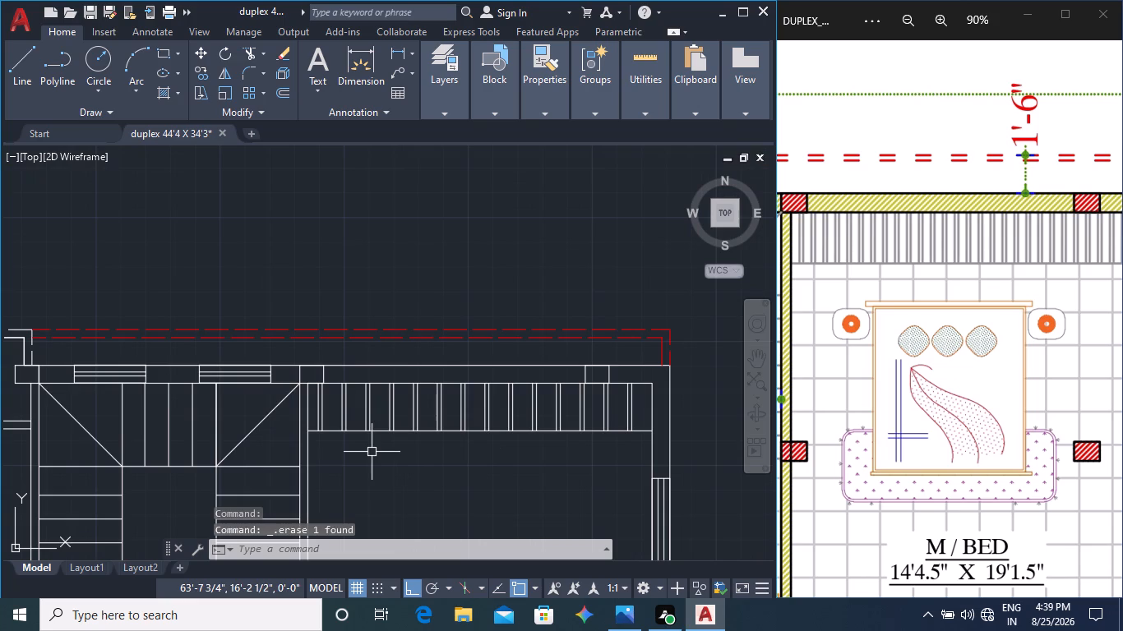
pyautogui.moveTo(527, 462); pyautogui.dragTo(522, 416, button='middle')
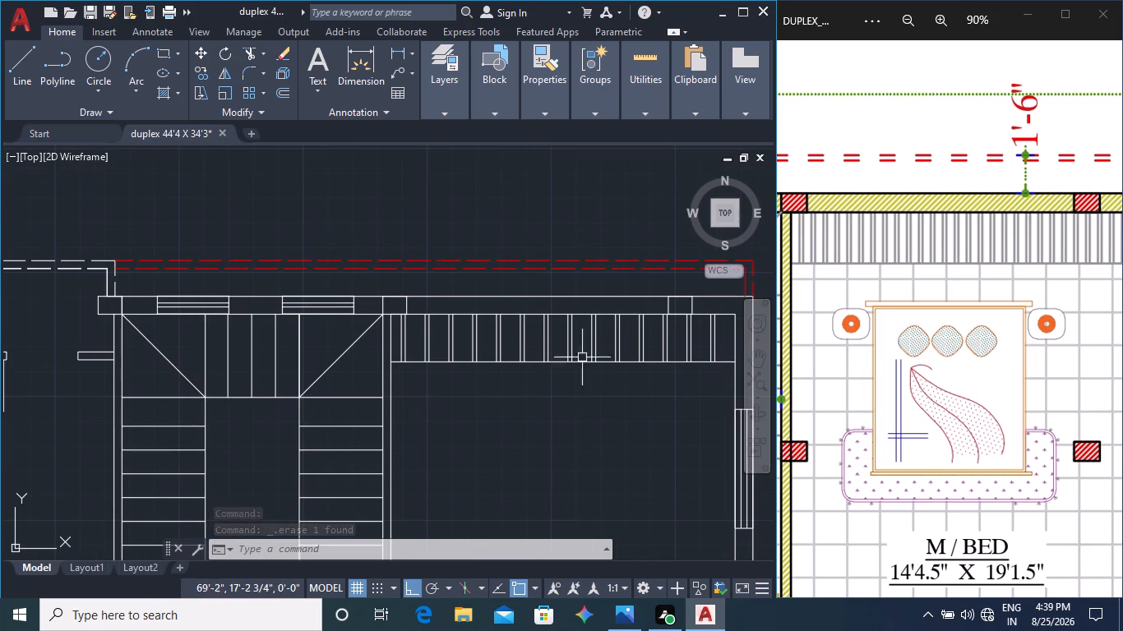
pyautogui.scroll(2, 404, 352)
pyautogui.scroll(-1, 413, 373)
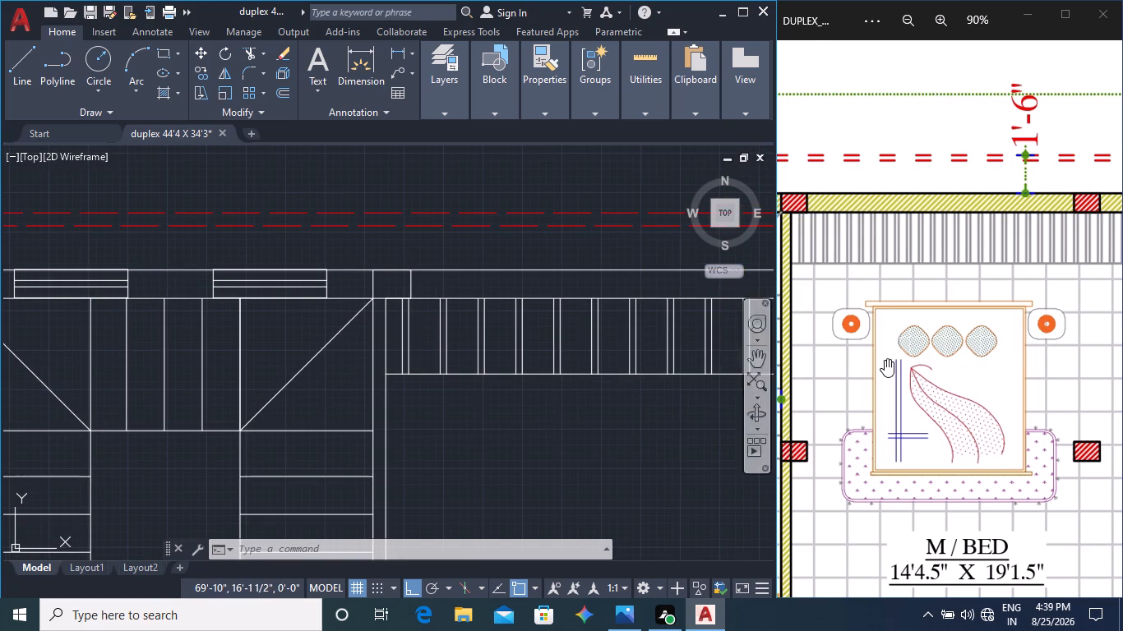
pyautogui.middleClick(885, 359)
pyautogui.moveTo(844, 369); pyautogui.dragTo(857, 363, button='middle')
pyautogui.moveTo(876, 364); pyautogui.dragTo(786, 367, button='middle')
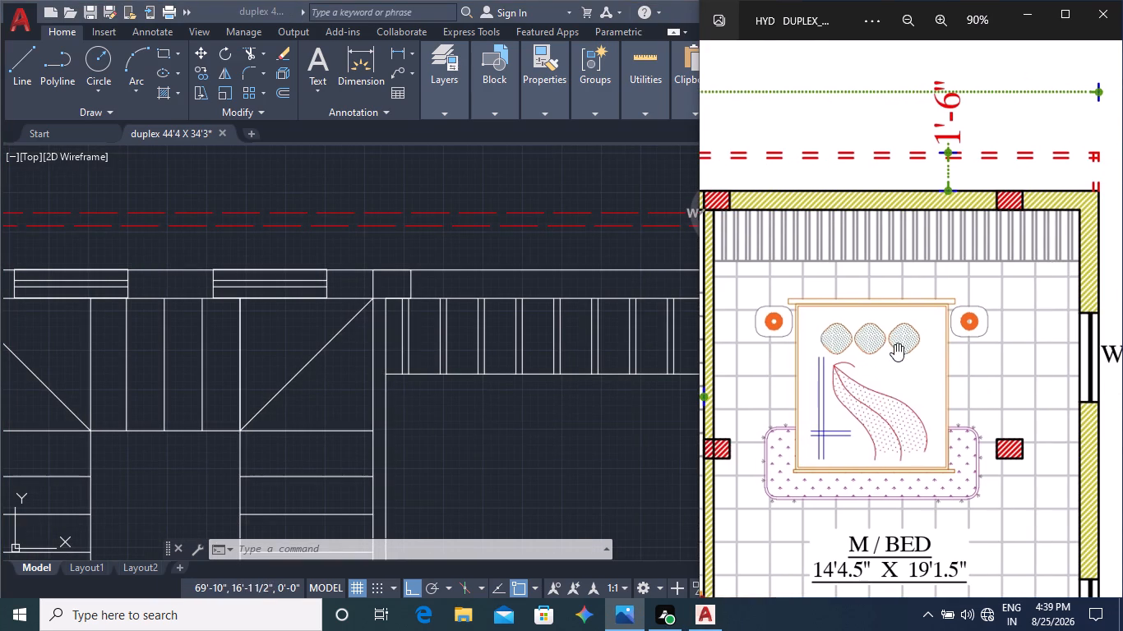
pyautogui.middleClick(586, 412)
pyautogui.moveTo(608, 425); pyautogui.dragTo(426, 427, button='middle')
pyautogui.scroll(-1, 493, 433)
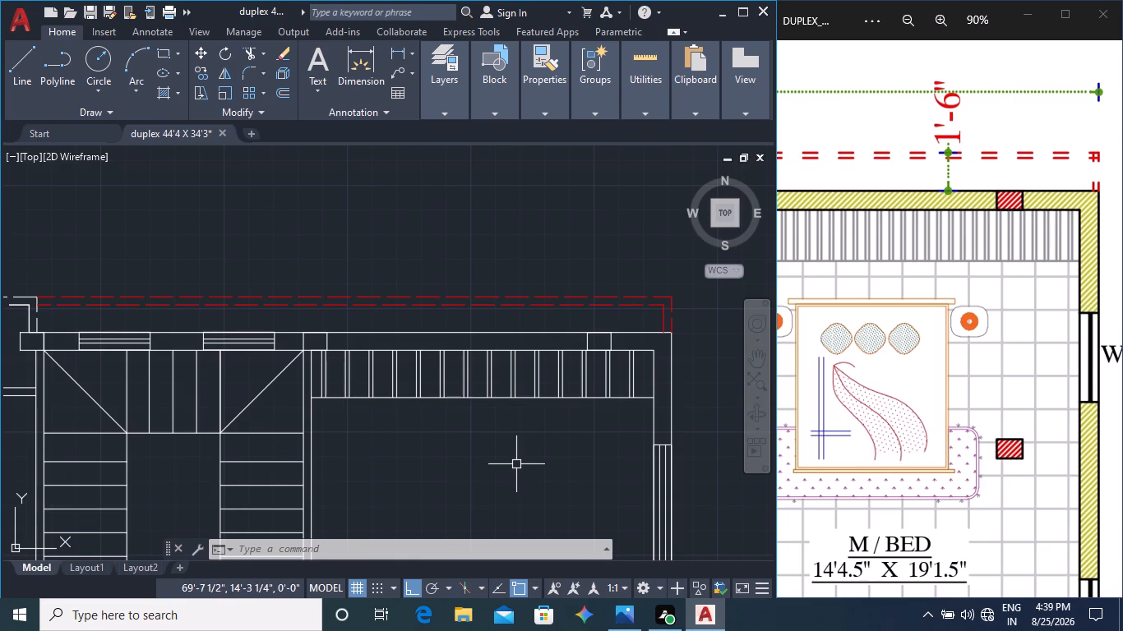
pyautogui.moveTo(469, 466); pyautogui.dragTo(449, 326, button='middle')
pyautogui.middleClick(934, 417)
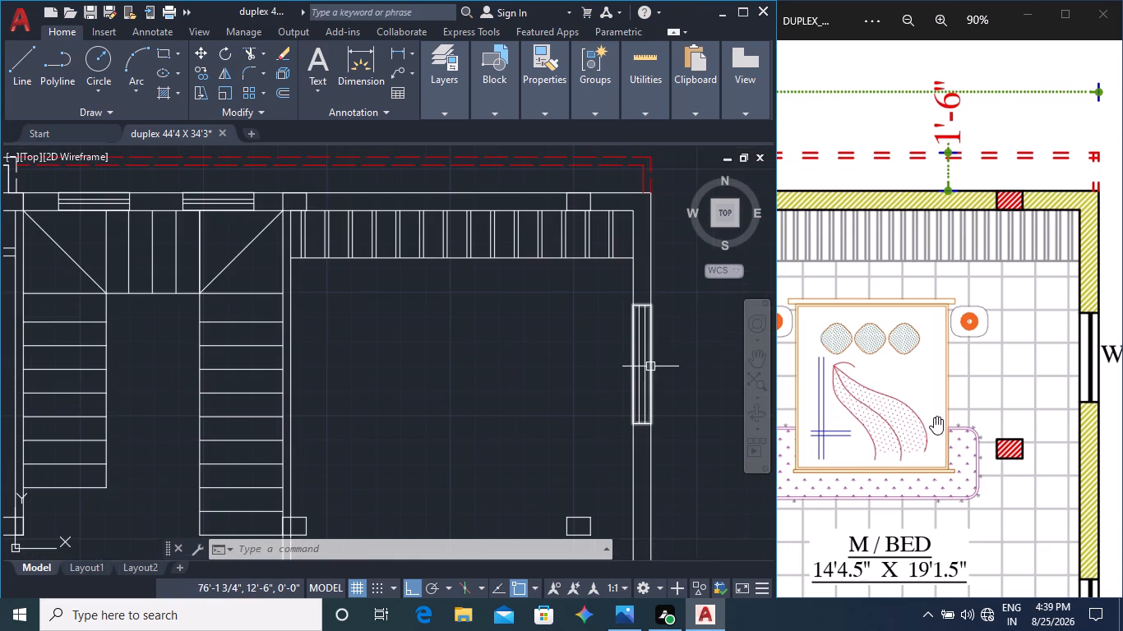
pyautogui.moveTo(880, 417); pyautogui.dragTo(938, 355, button='middle')
pyautogui.scroll(-6, 894, 394)
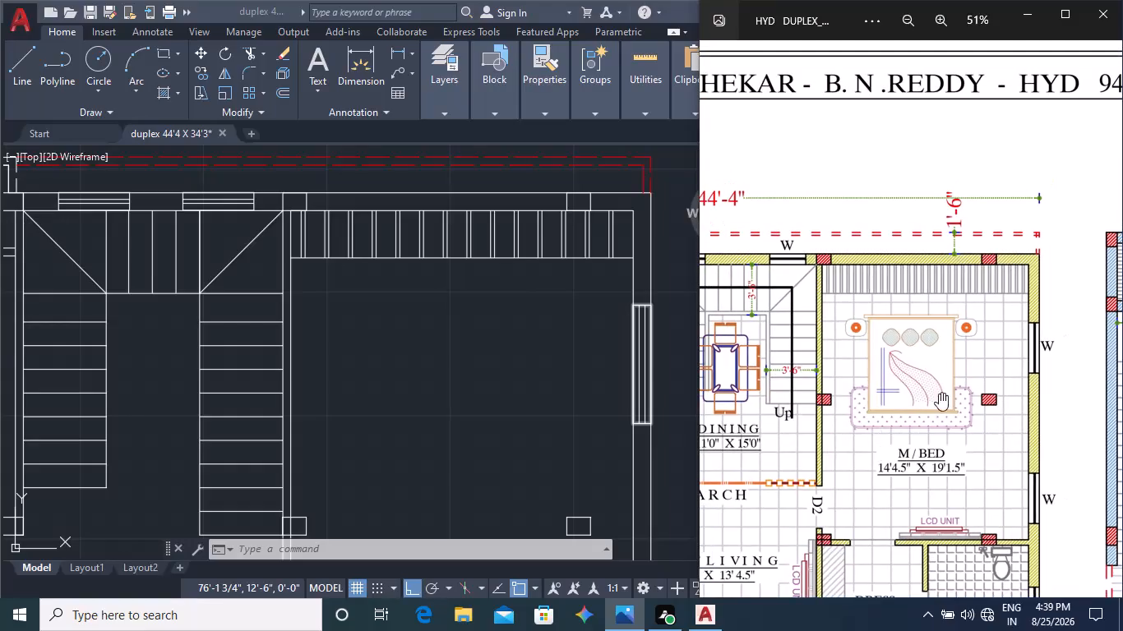
pyautogui.moveTo(862, 429); pyautogui.dragTo(922, 386, button='middle')
pyautogui.moveTo(850, 427); pyautogui.dragTo(918, 385, button='middle')
pyautogui.moveTo(851, 453); pyautogui.dragTo(957, 400, button='middle')
pyautogui.moveTo(843, 411); pyautogui.dragTo(844, 411, button='middle')
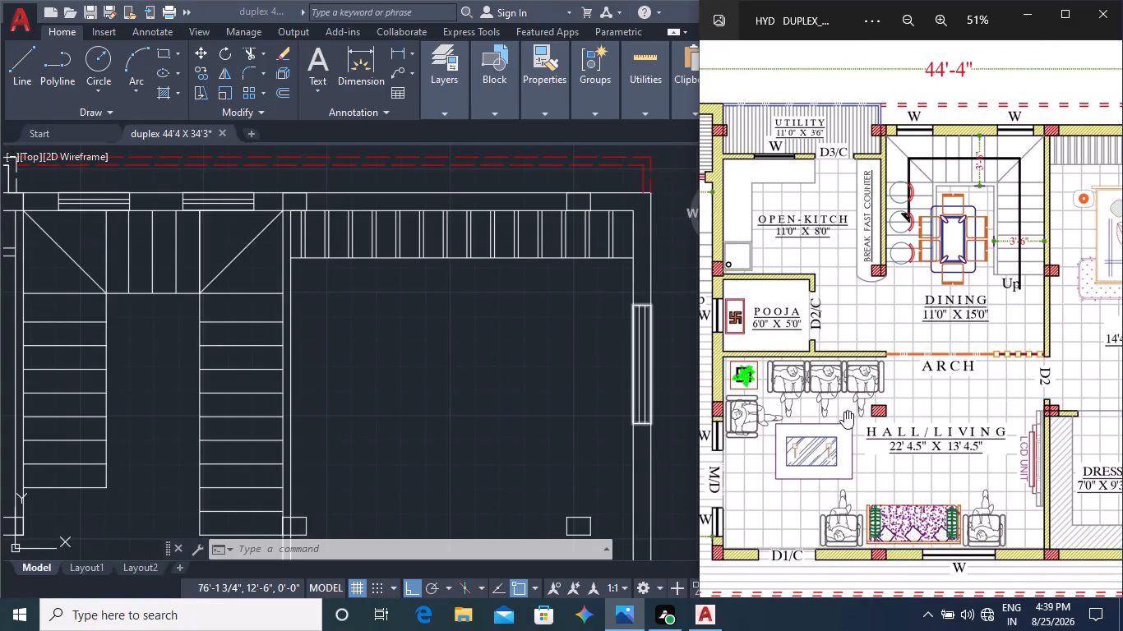
pyautogui.moveTo(844, 411); pyautogui.dragTo(904, 411, button='middle')
pyautogui.moveTo(829, 398); pyautogui.dragTo(857, 413, button='middle')
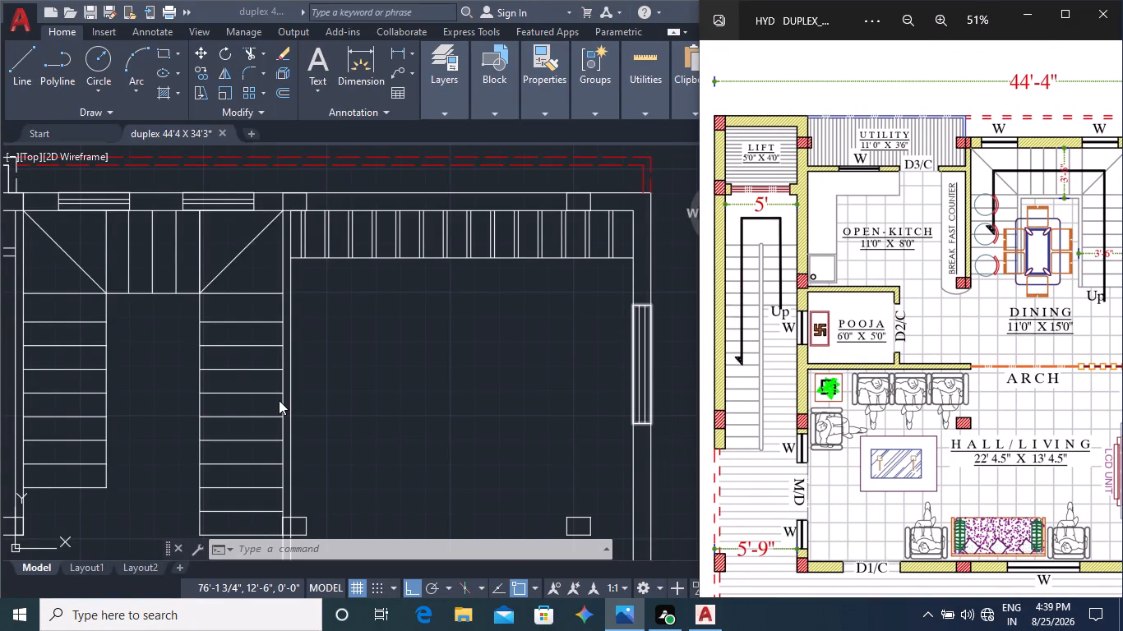
pyautogui.moveTo(342, 415); pyautogui.dragTo(403, 387, button='middle')
pyautogui.moveTo(349, 408); pyautogui.dragTo(442, 383, button='middle')
pyautogui.moveTo(380, 412); pyautogui.dragTo(460, 389, button='middle')
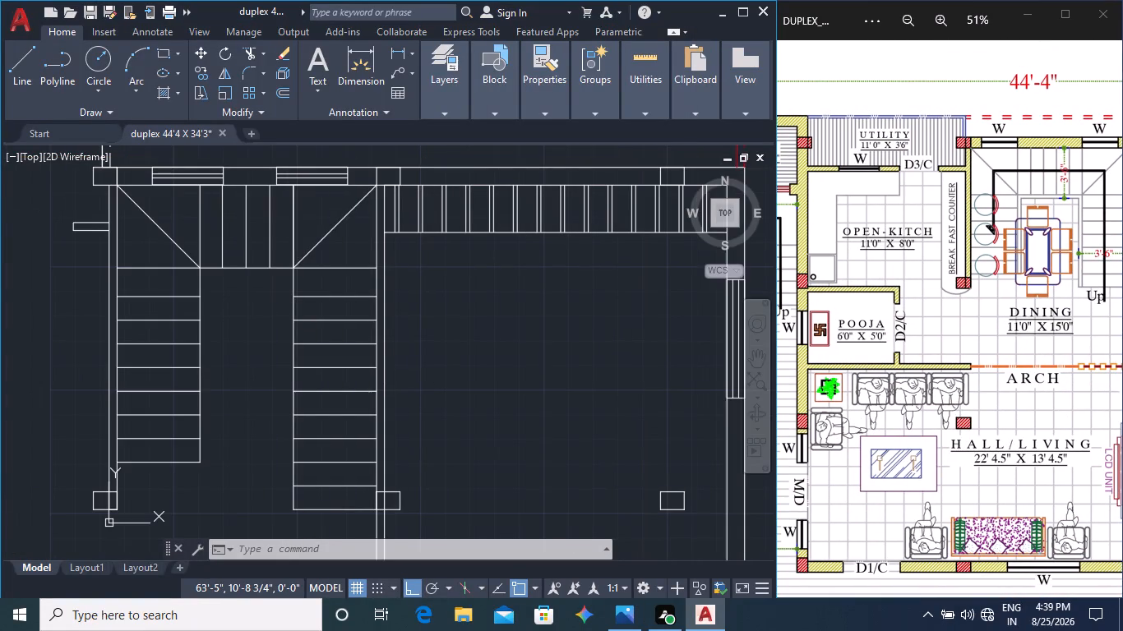
pyautogui.moveTo(330, 399); pyautogui.dragTo(435, 389, button='middle')
pyautogui.moveTo(317, 410); pyautogui.dragTo(409, 390, button='middle')
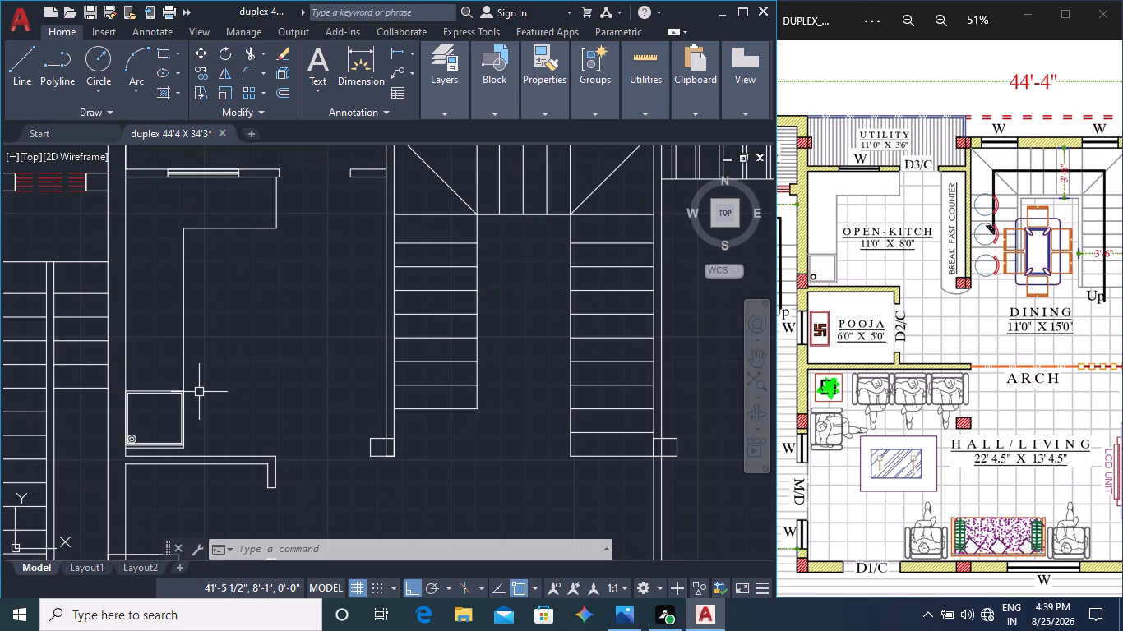
pyautogui.moveTo(210, 390); pyautogui.dragTo(395, 362, button='middle')
pyautogui.moveTo(455, 385); pyautogui.dragTo(415, 372, button='middle')
pyautogui.moveTo(435, 458); pyautogui.dragTo(447, 352, button='middle')
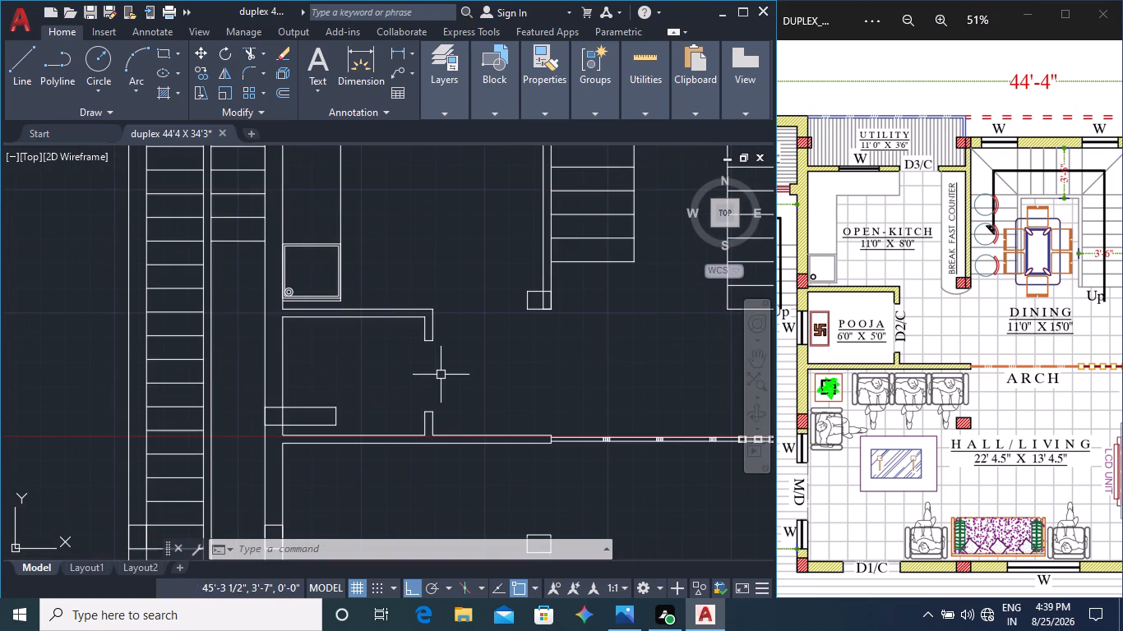
pyautogui.middleClick(853, 353)
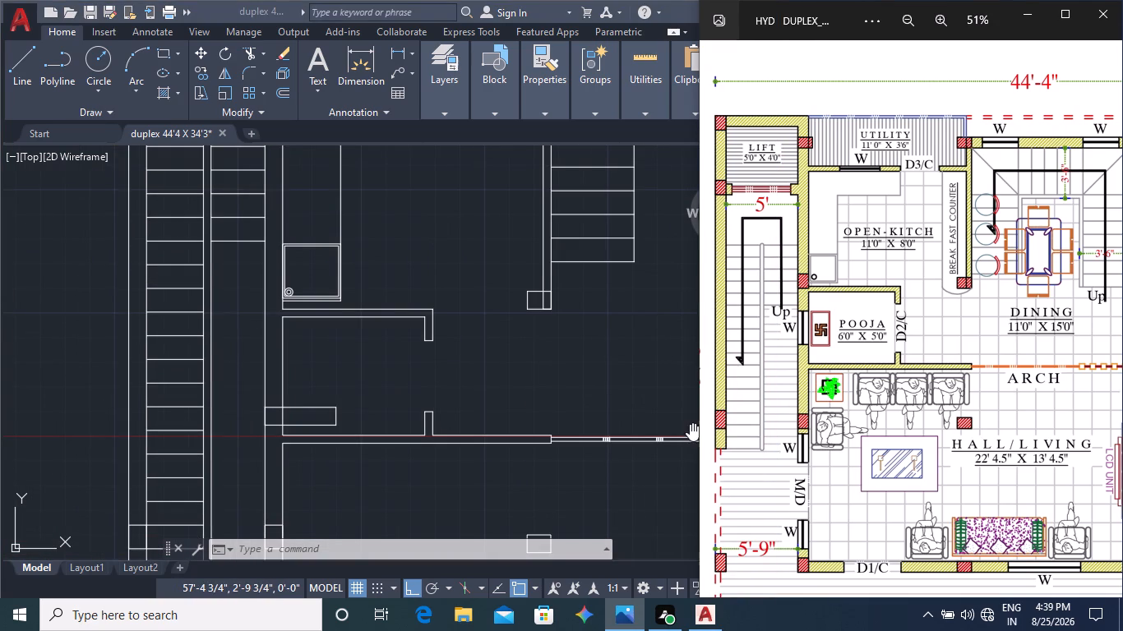
# Rotate the horizontal window rectangle at the pooja room's left wall 90° about its upper-left corner so it lies within the wall.
pyautogui.moveTo(361, 476); pyautogui.dragTo(369, 440, button='middle')
pyautogui.moveTo(382, 481); pyautogui.dragTo(386, 454, button='middle')
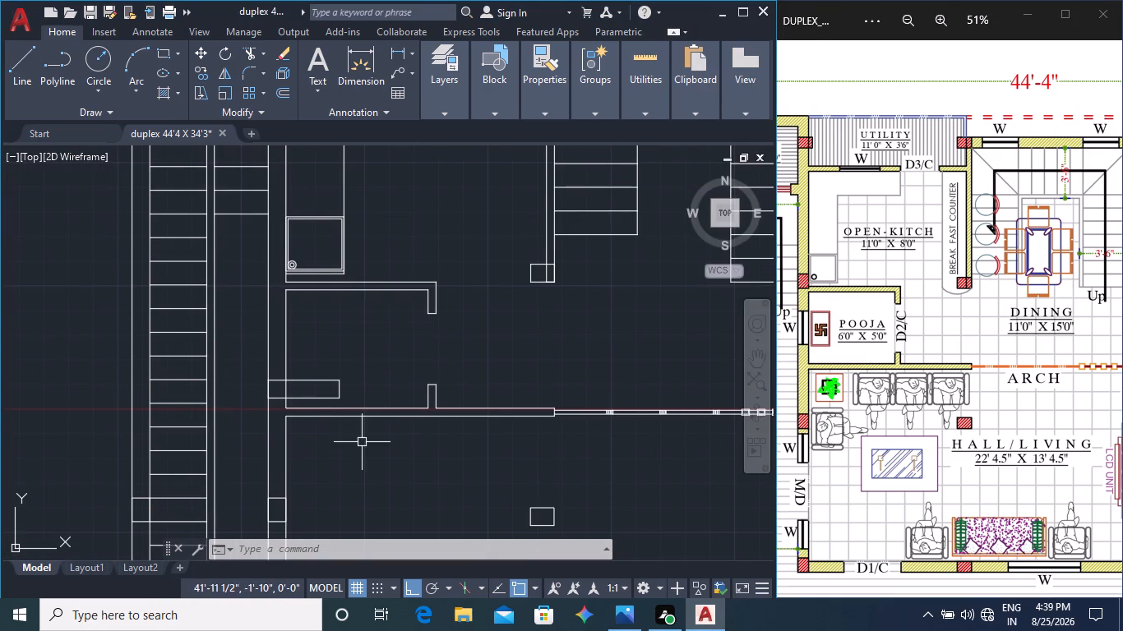
pyautogui.click(336, 384)
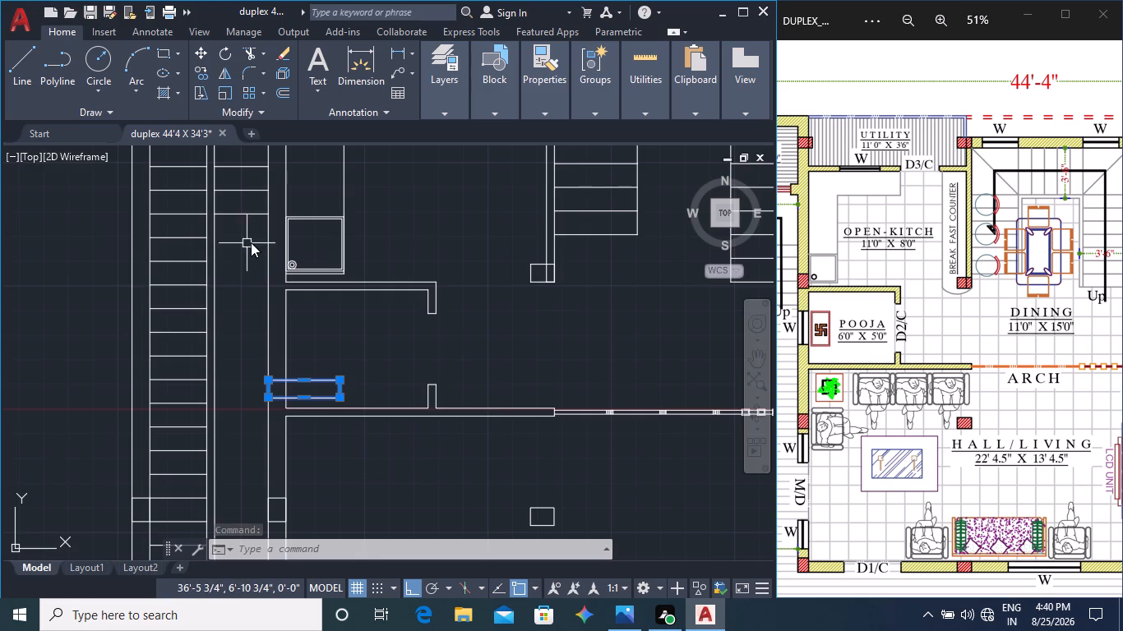
pyautogui.click(221, 53)
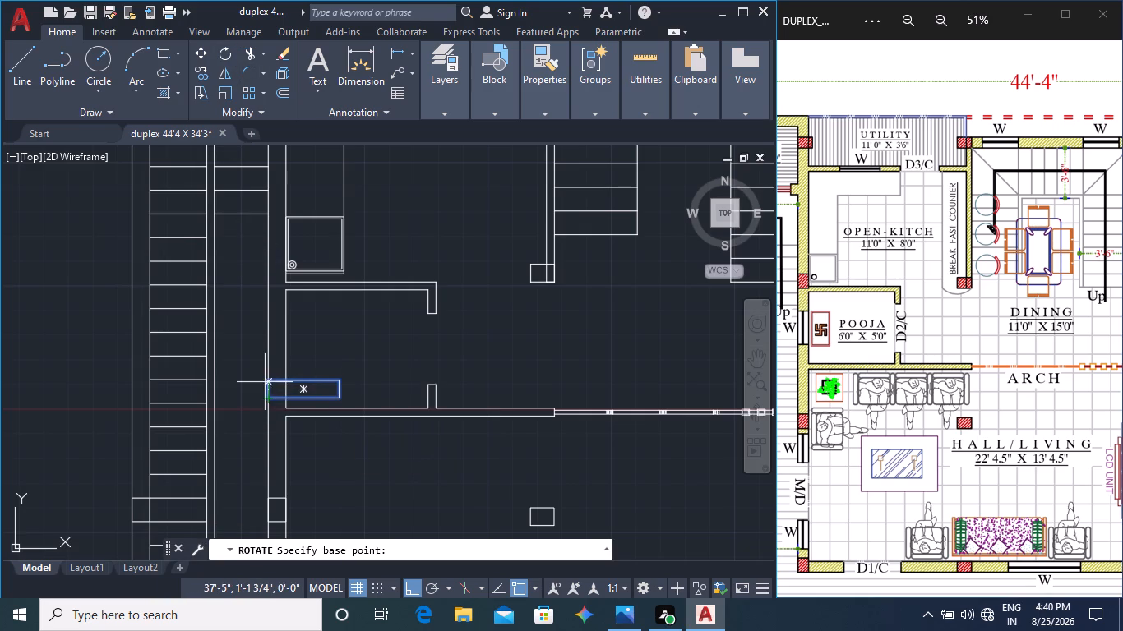
pyautogui.click(266, 384)
pyautogui.click(268, 338)
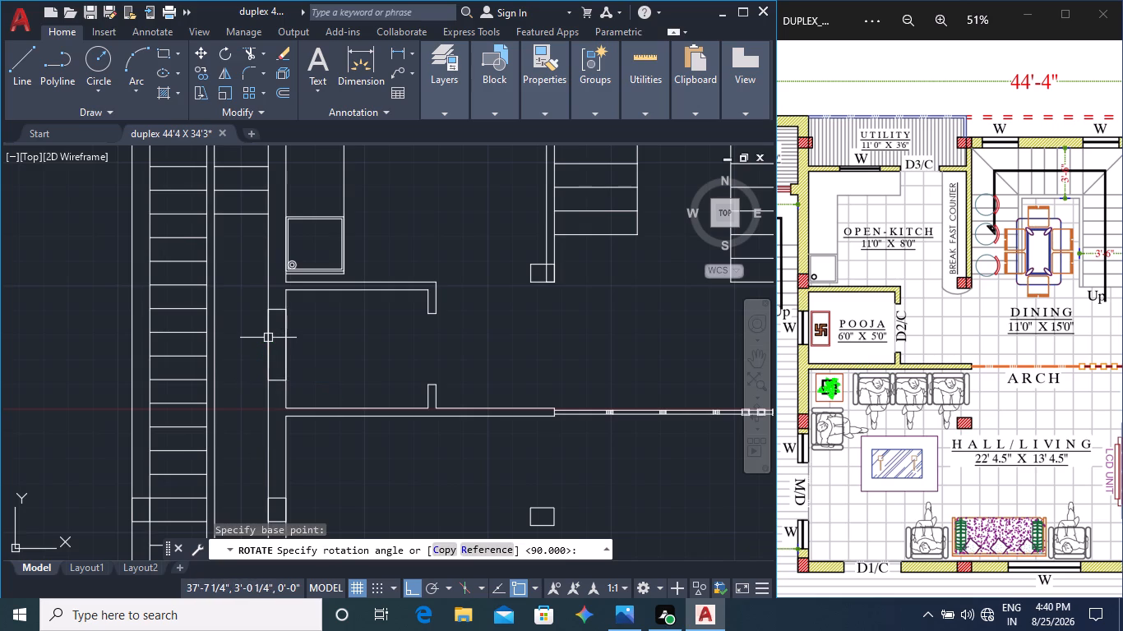
# Move the rotated window rectangle slightly down along the pooja room's left wall.
pyautogui.click(278, 380)
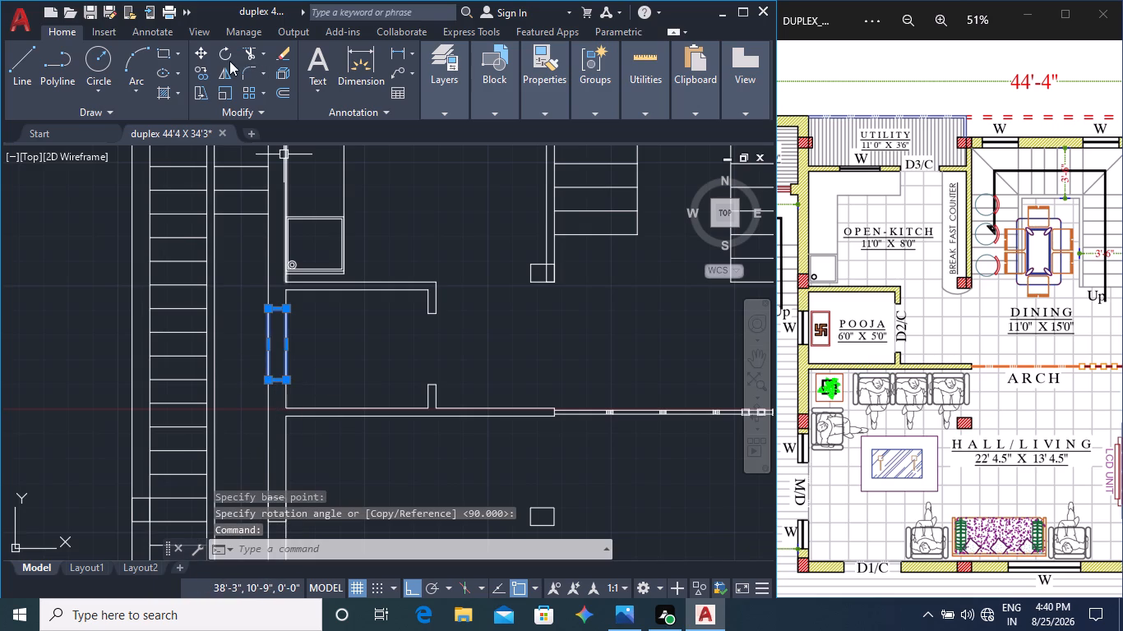
pyautogui.click(204, 53)
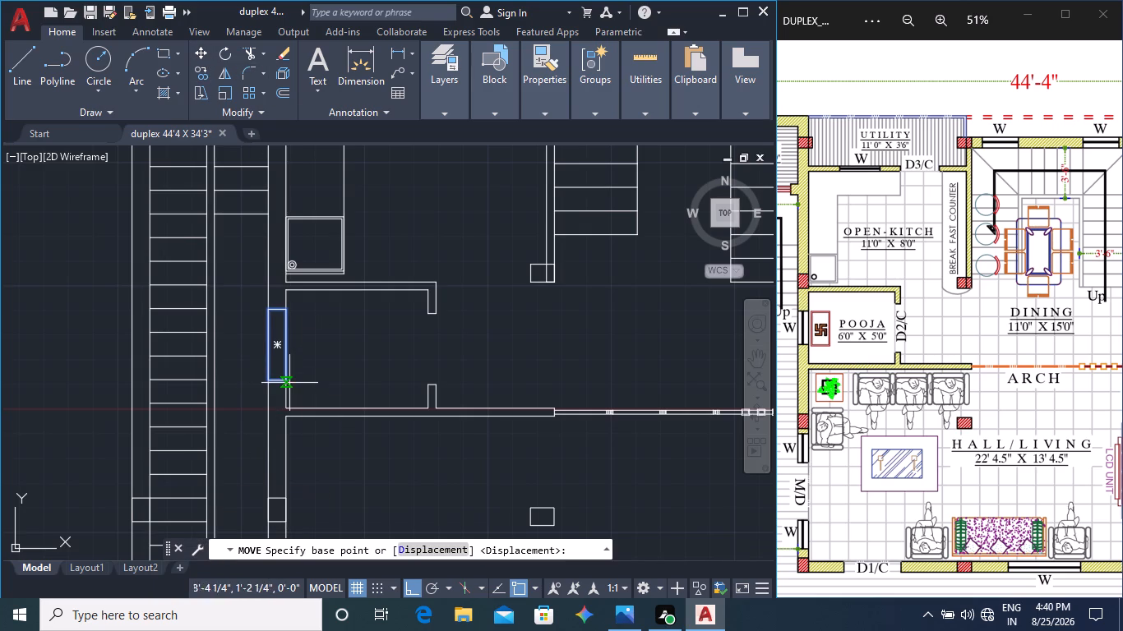
pyautogui.click(285, 380)
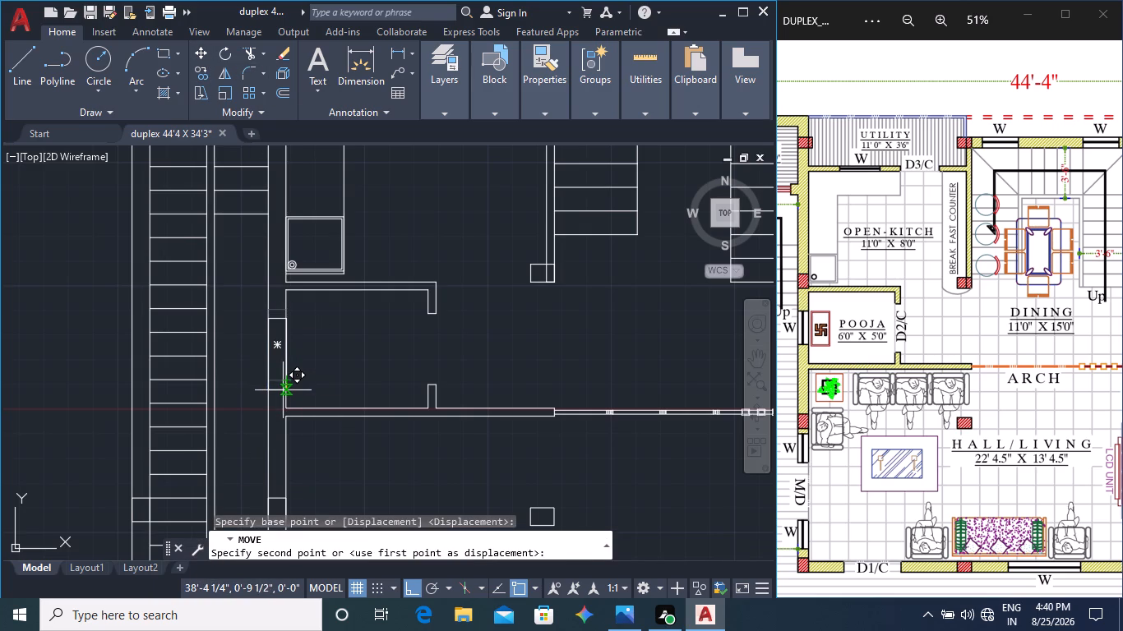
pyautogui.click(283, 391)
pyautogui.press('Escape')
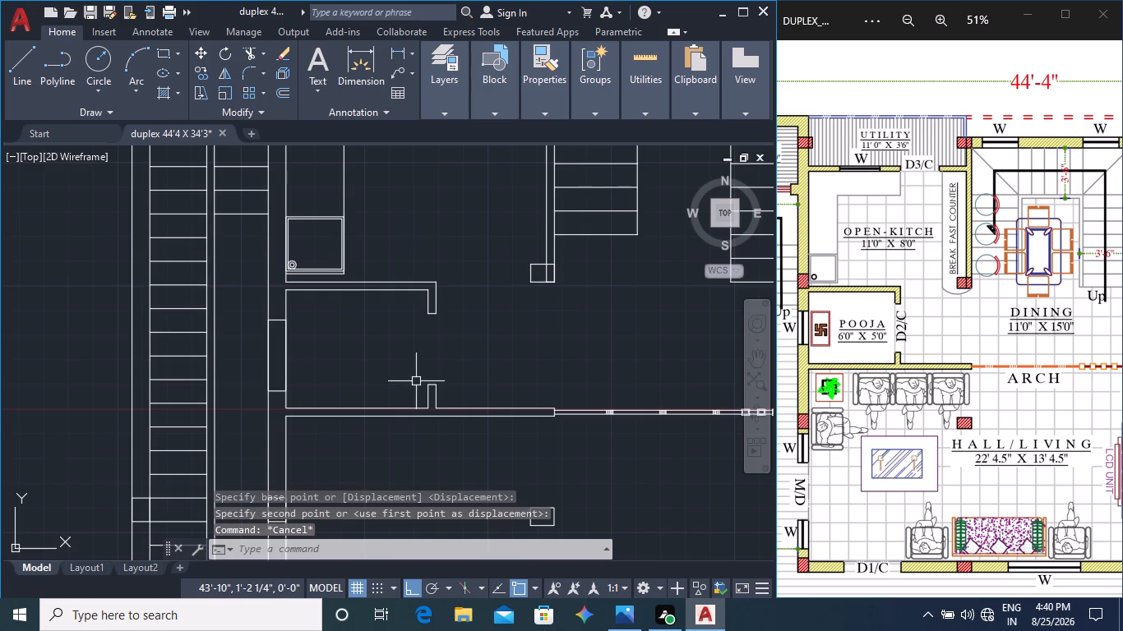
# Move the pooja room's window rectangle about 1" up along the left wall.
pyautogui.click(278, 320)
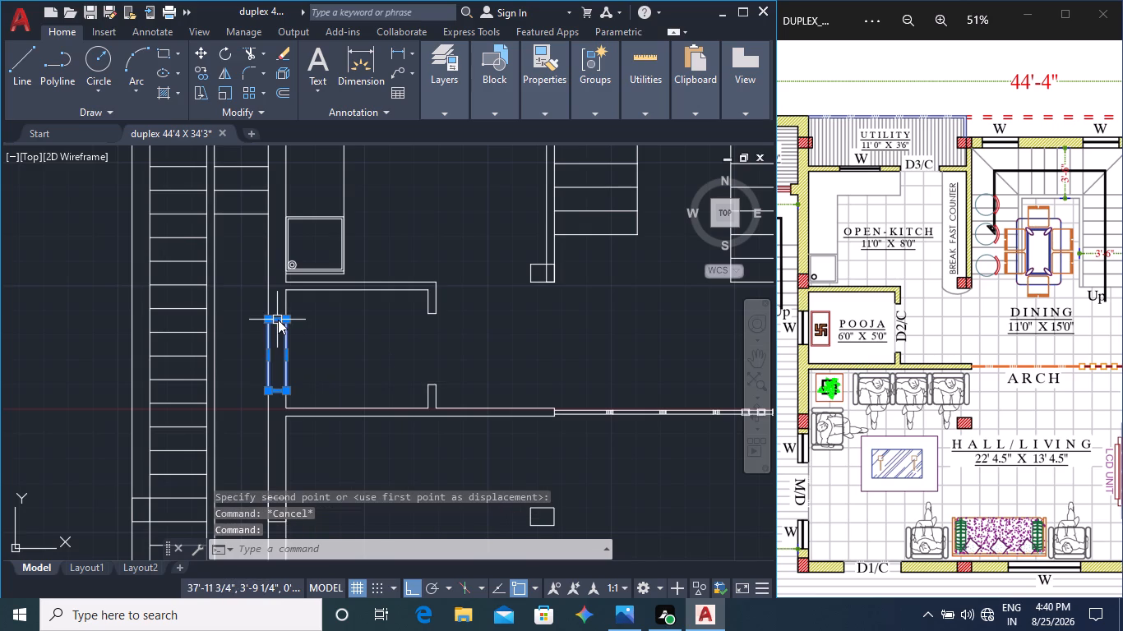
pyautogui.click(201, 50)
pyautogui.scroll(3, 294, 300)
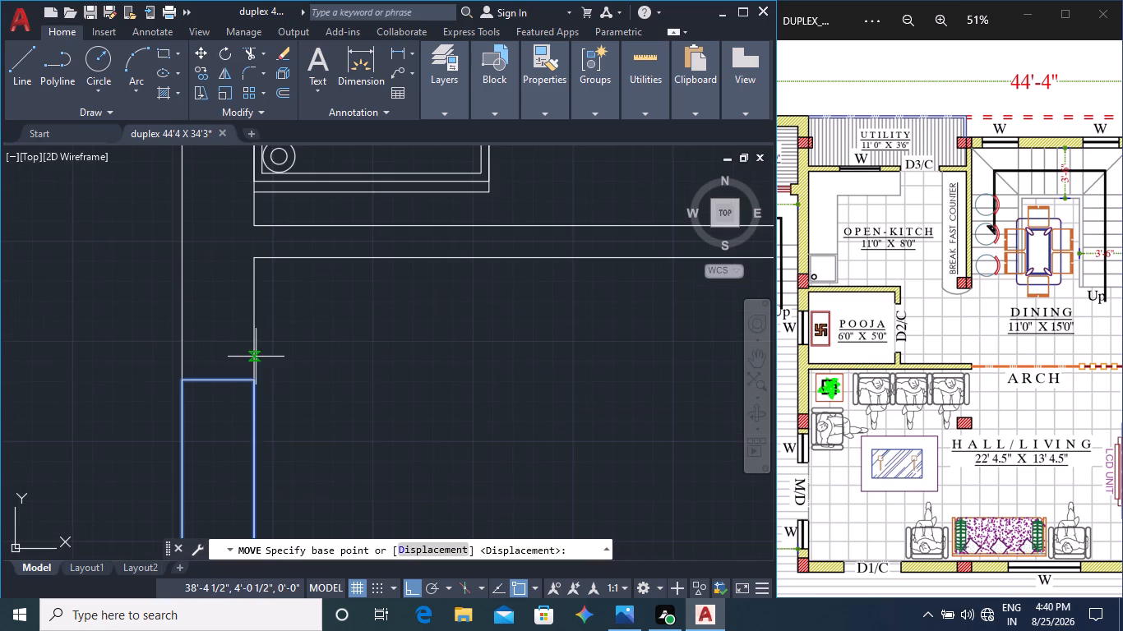
pyautogui.click(251, 383)
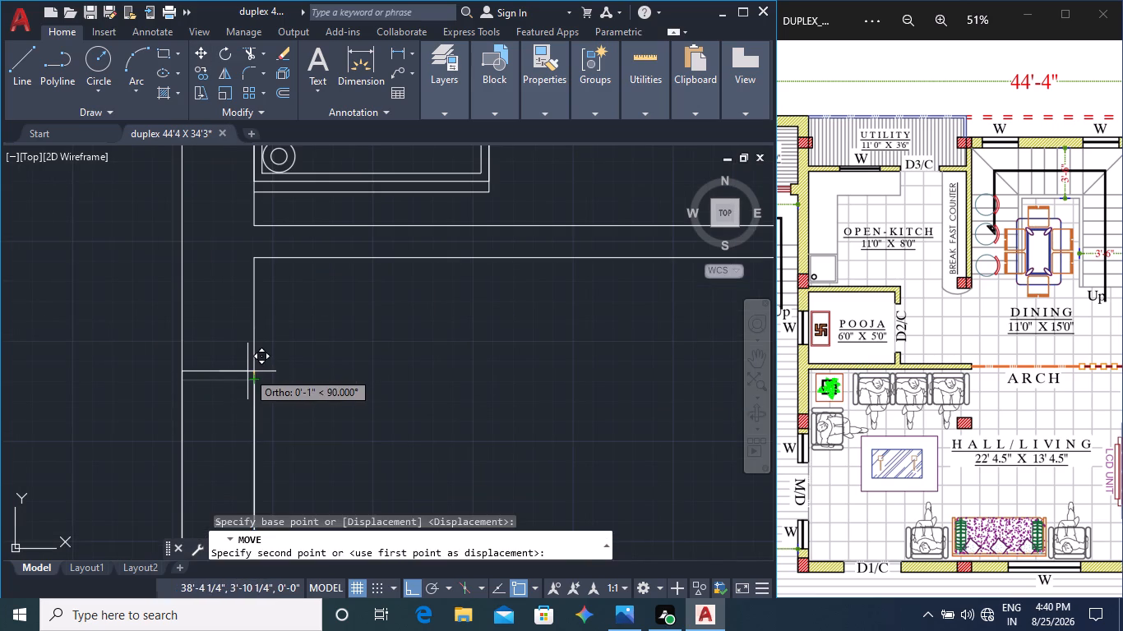
pyautogui.click(247, 371)
pyautogui.press('Escape')
pyautogui.press('Escape')
# Draw a vertical centre line in the pooja window rectangle from its bottom edge's midpoint to its top edge's midpoint.
pyautogui.scroll(-2, 326, 389)
pyautogui.moveTo(378, 439); pyautogui.dragTo(373, 345, button='middle')
pyautogui.moveTo(388, 394); pyautogui.dragTo(377, 328, button='middle')
pyautogui.scroll(1, 279, 334)
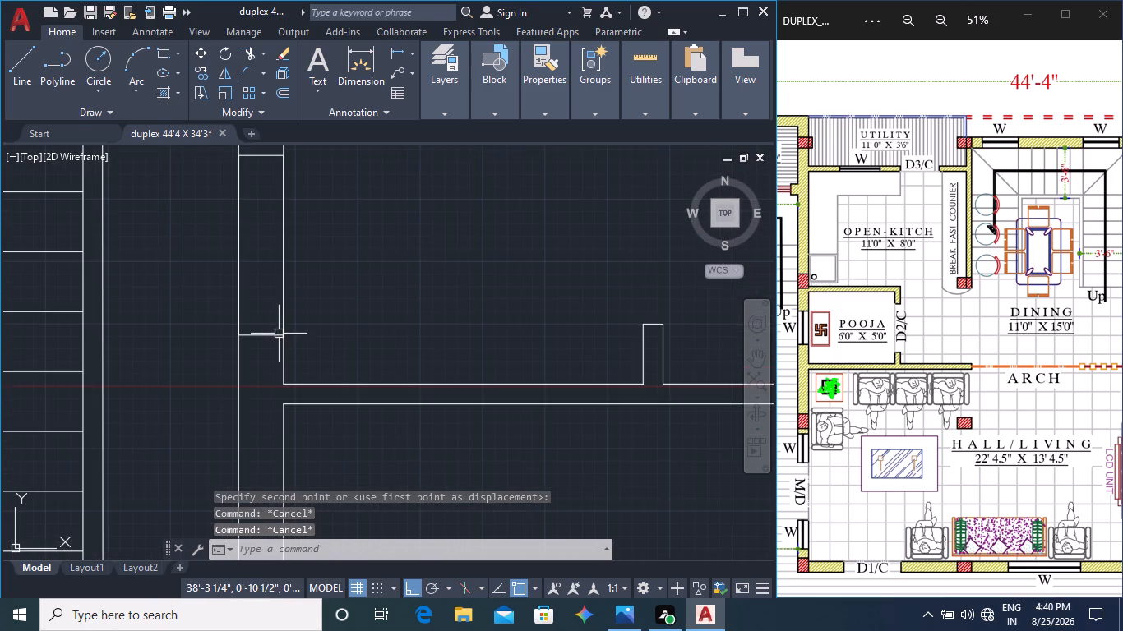
pyautogui.scroll(-2, 344, 338)
pyautogui.scroll(1, 296, 317)
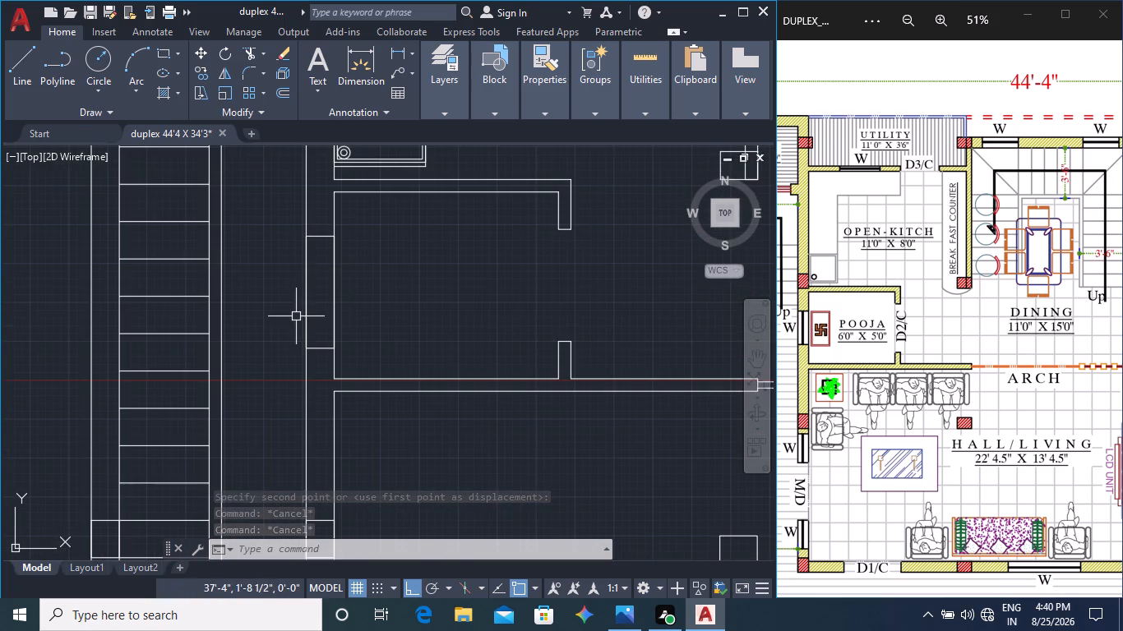
pyautogui.click(21, 66)
pyautogui.scroll(2, 335, 383)
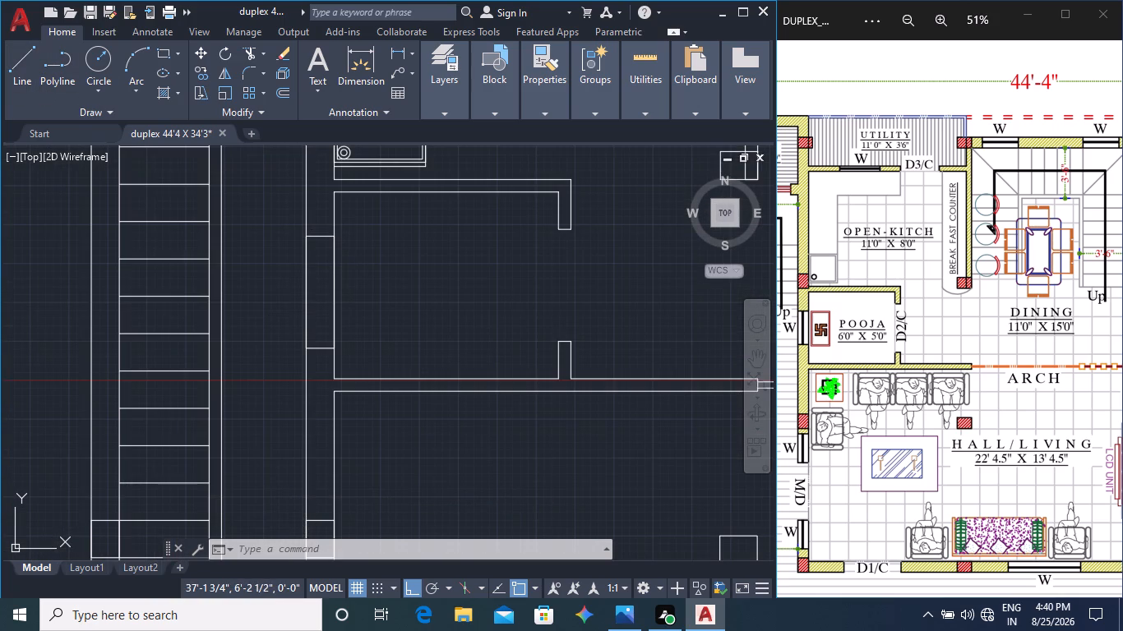
pyautogui.moveTo(298, 325); pyautogui.dragTo(328, 445, button='middle')
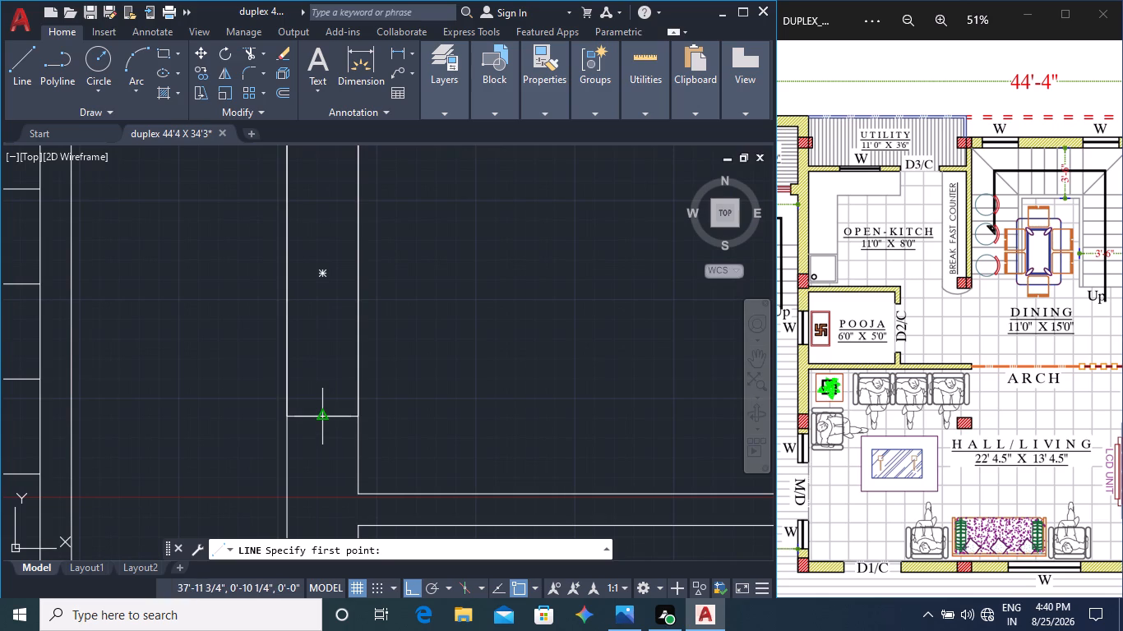
pyautogui.click(326, 418)
pyautogui.moveTo(335, 337); pyautogui.dragTo(333, 527, button='middle')
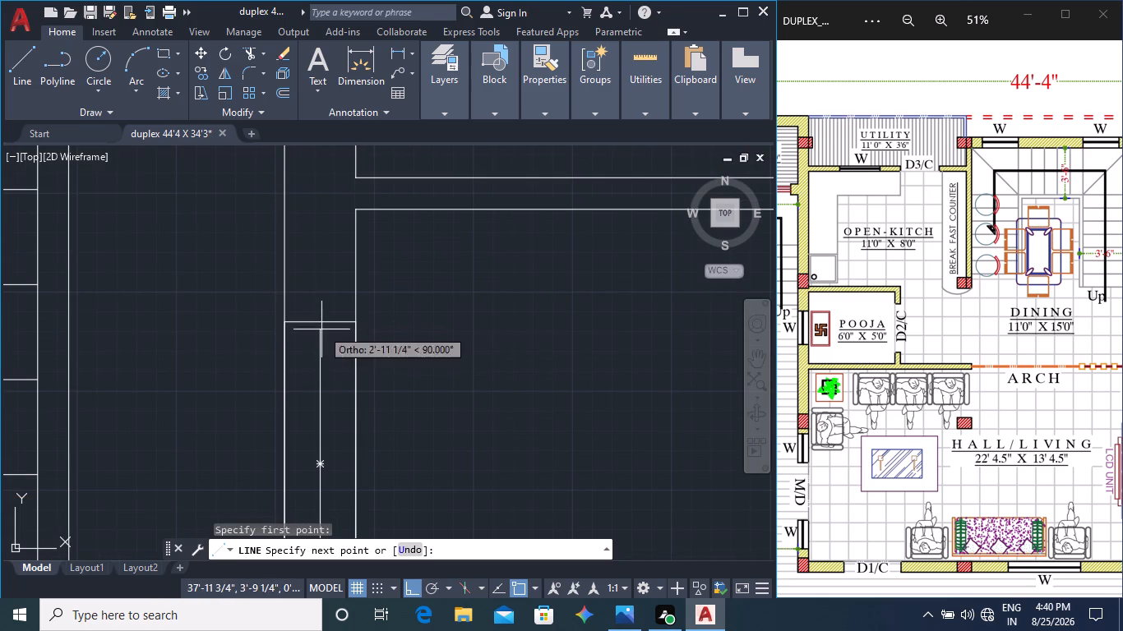
pyautogui.click(321, 317)
pyautogui.press('Escape')
# Copy the pooja window's centre line about 1 1/2" to each side from its midpoint to form the window's pane lines.
pyautogui.moveTo(334, 460); pyautogui.dragTo(333, 463, button='middle')
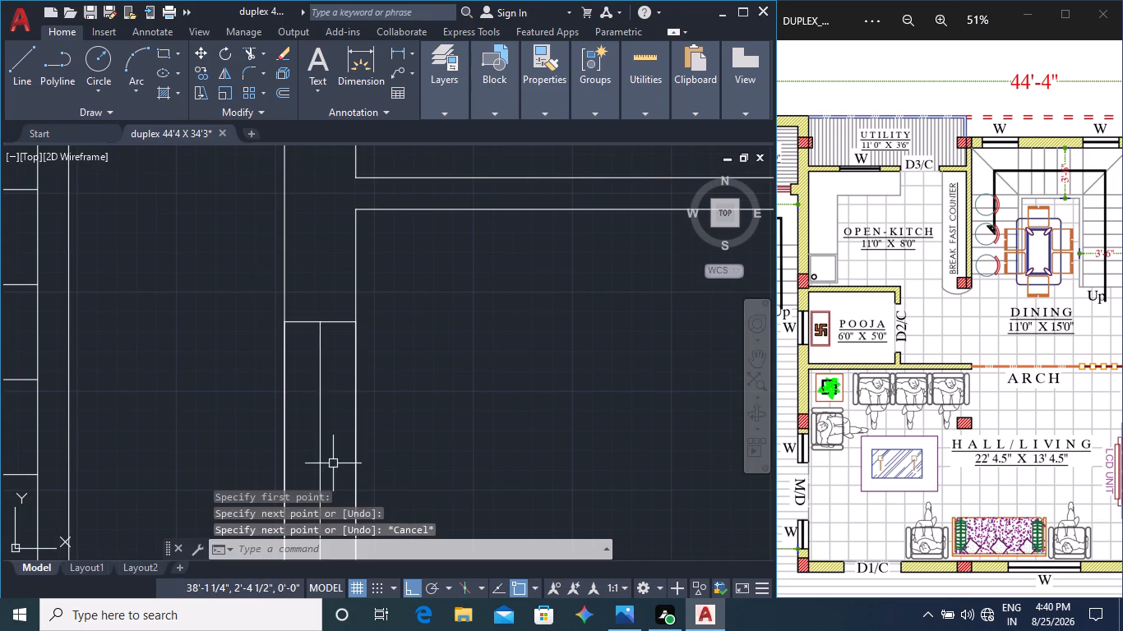
pyautogui.moveTo(333, 463); pyautogui.dragTo(340, 345, button='middle')
pyautogui.click(325, 411)
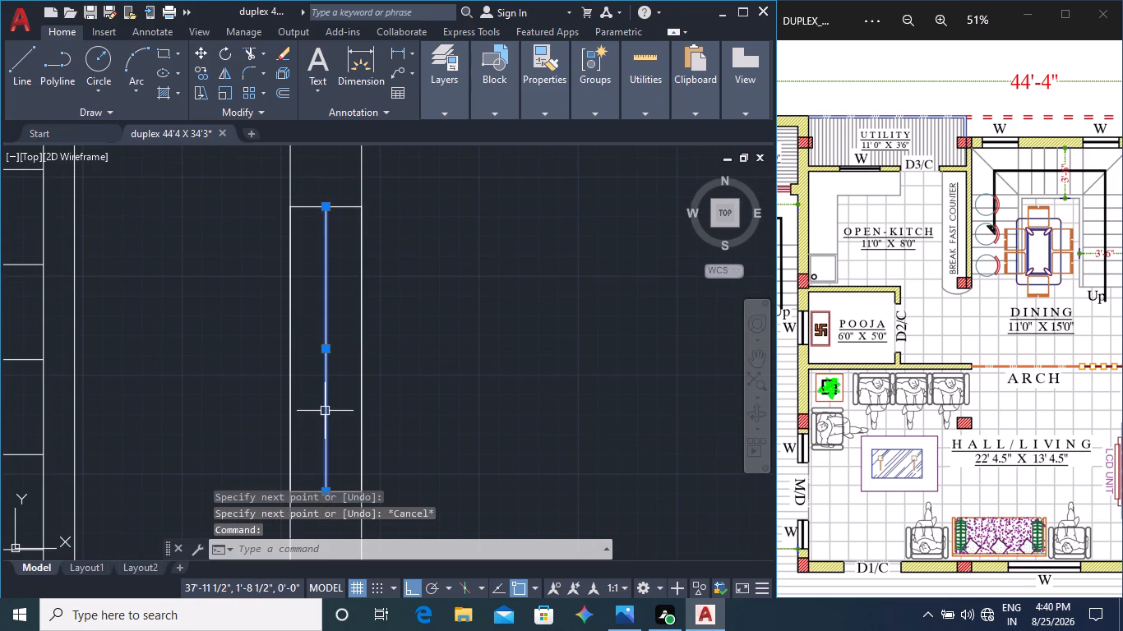
pyautogui.click(201, 74)
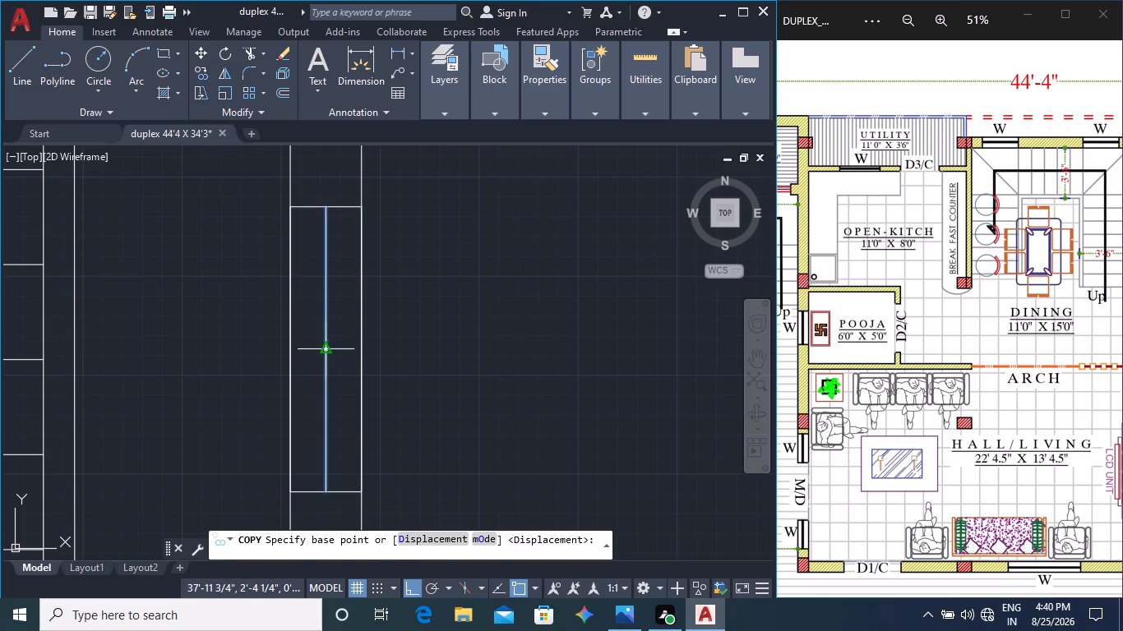
pyautogui.click(327, 349)
pyautogui.click(337, 349)
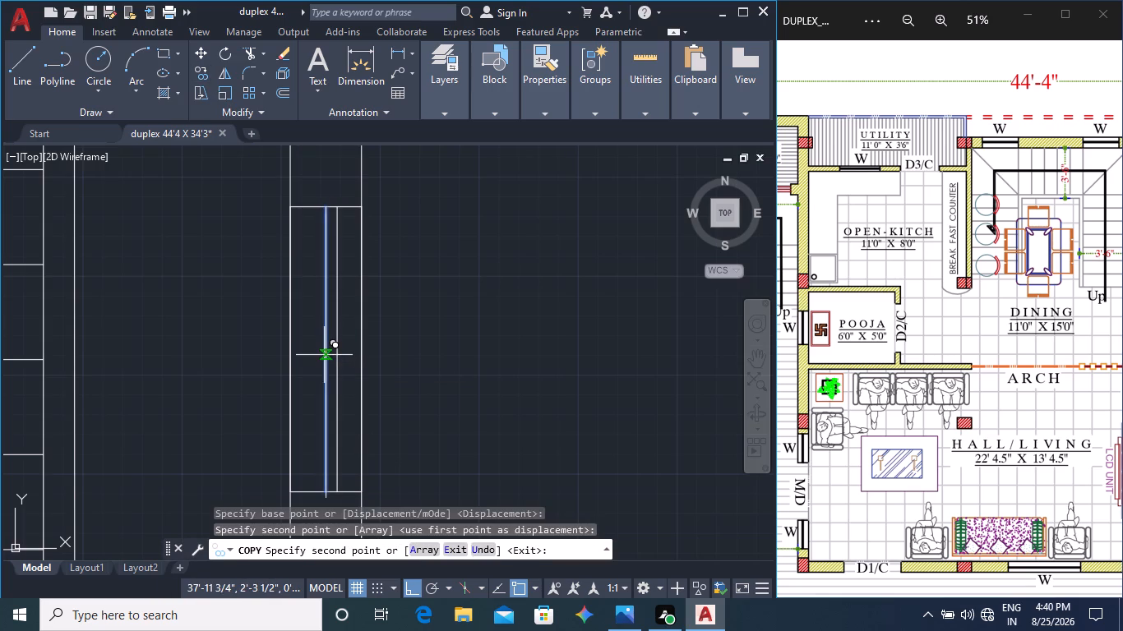
pyautogui.click(329, 348)
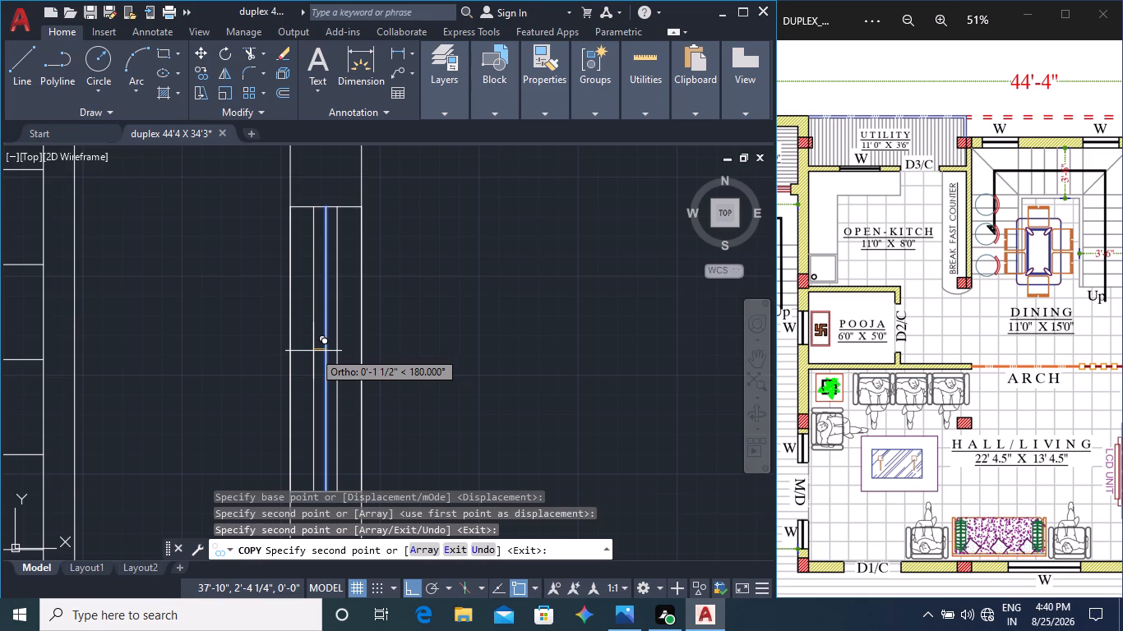
pyautogui.click(314, 351)
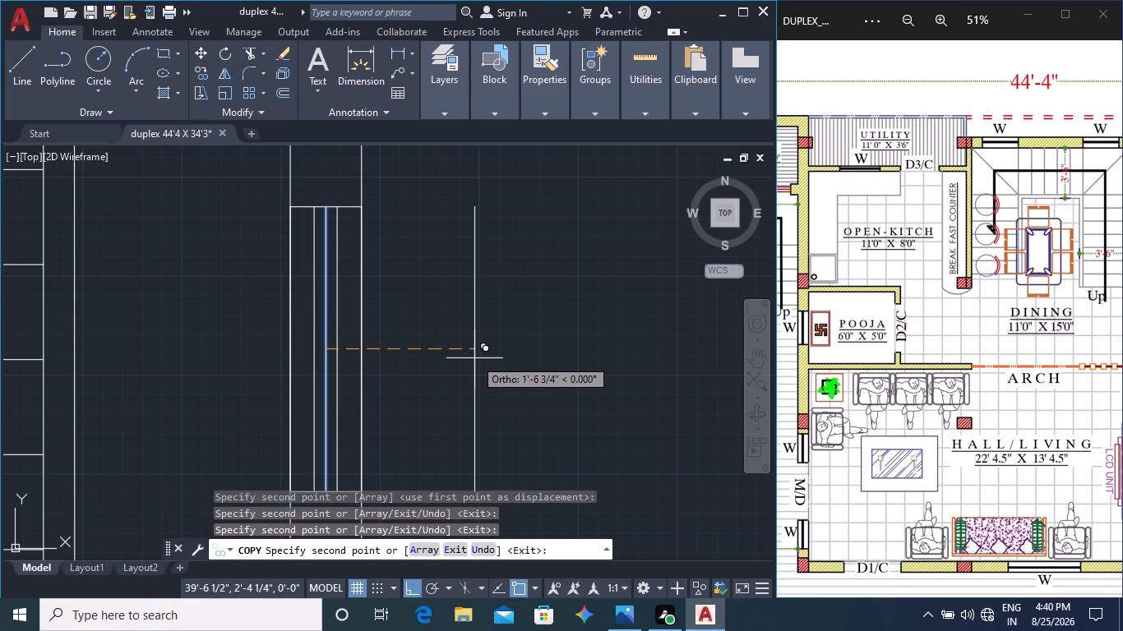
# Erase the overlapping centre lines inside the pooja window, keeping only the two pane lines on either side.
pyautogui.press('Delete')
pyautogui.press('Escape')
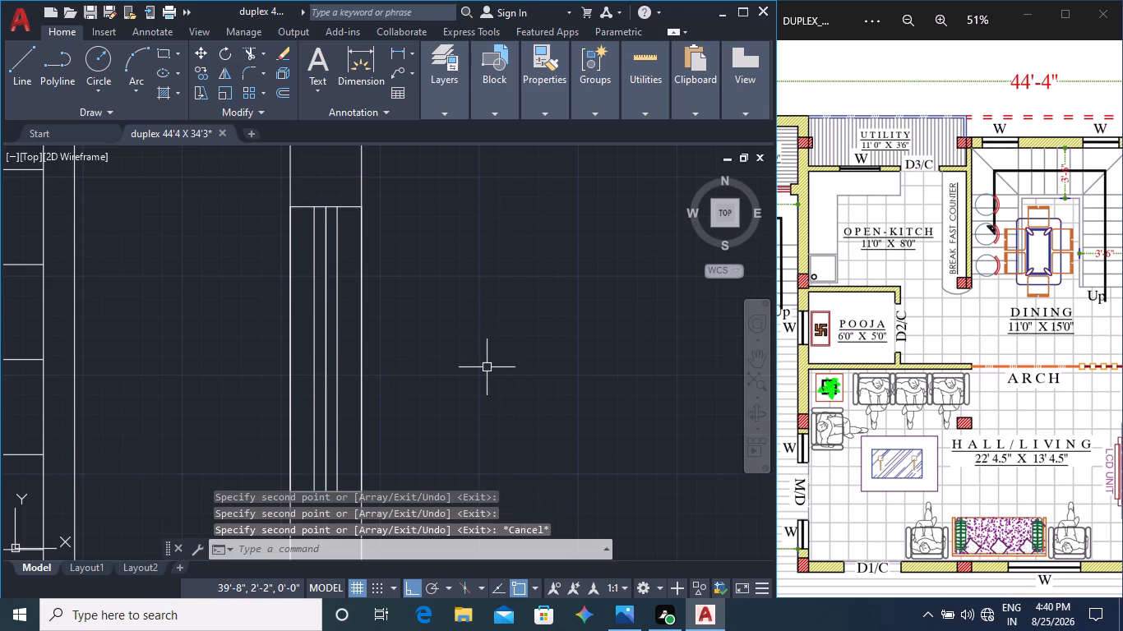
pyautogui.click(327, 394)
pyautogui.press('Delete')
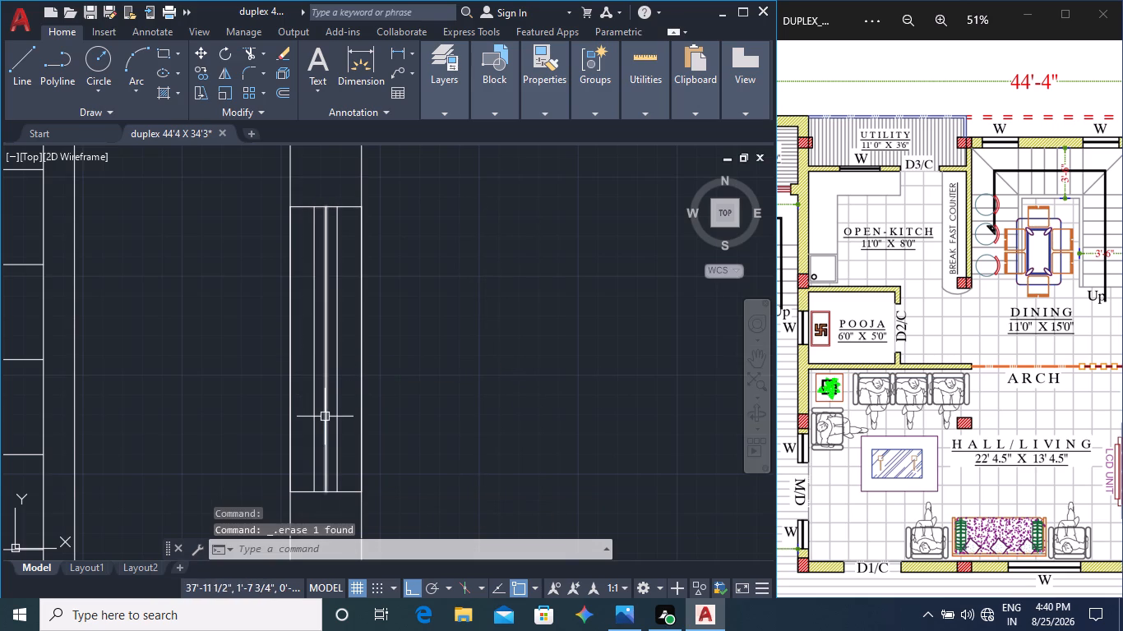
pyautogui.click(324, 417)
pyautogui.press('Delete')
# Draw an upright rectangle inside the pooja room beside the left wall's window, as the base of the swastik symbol.
pyautogui.scroll(-2, 368, 426)
pyautogui.moveTo(439, 405); pyautogui.dragTo(417, 455, button='middle')
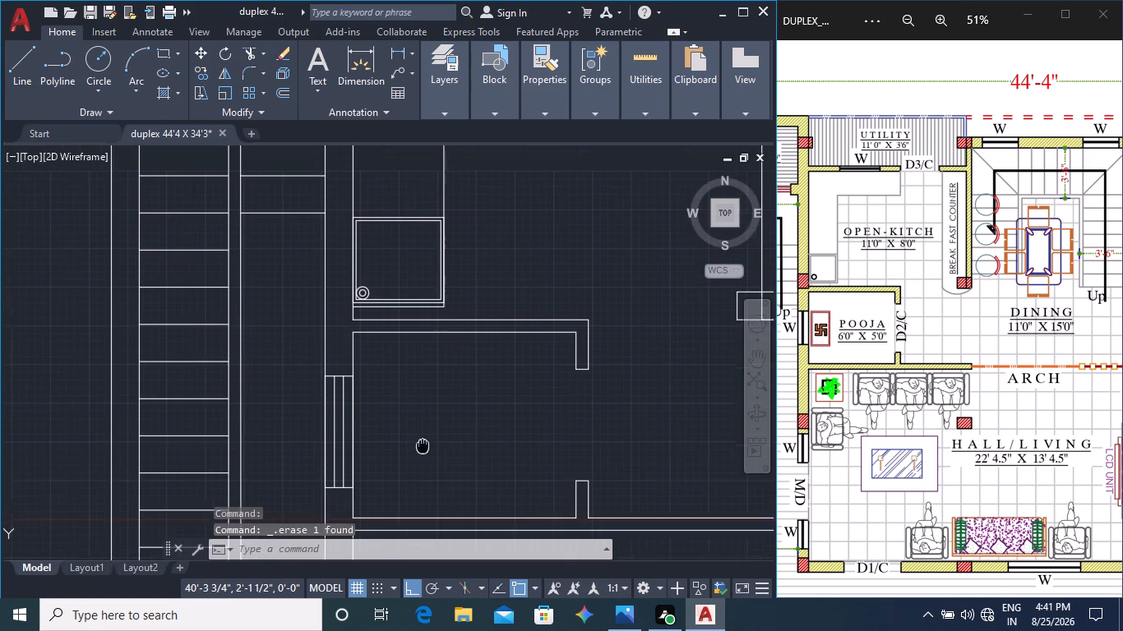
pyautogui.moveTo(417, 455); pyautogui.dragTo(418, 454, button='middle')
pyautogui.moveTo(415, 442); pyautogui.dragTo(426, 327, button='middle')
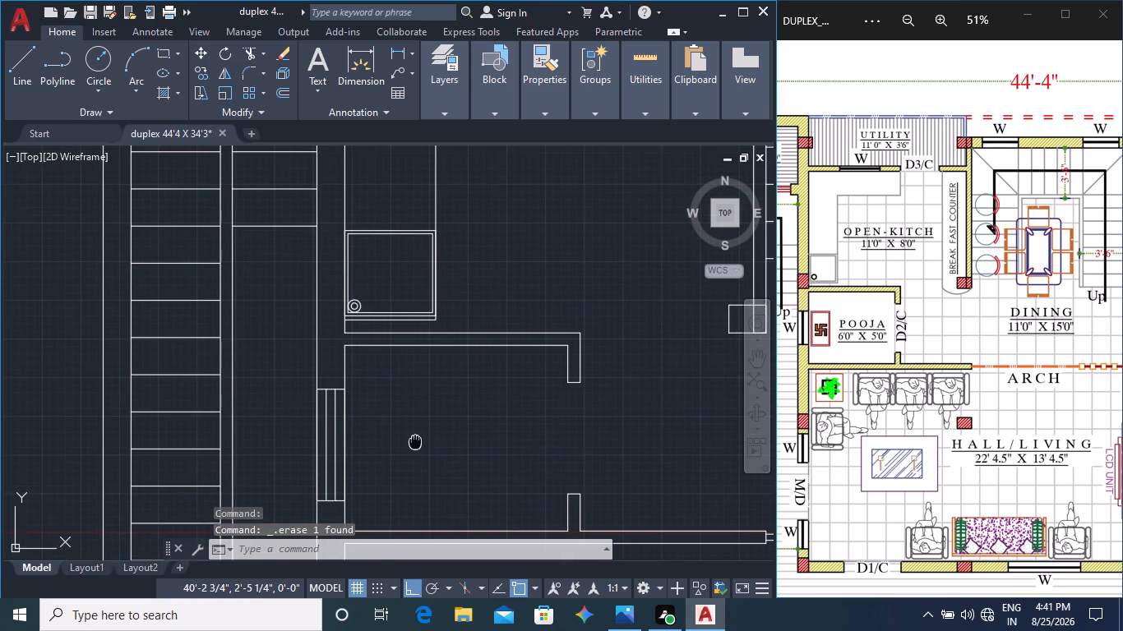
pyautogui.click(163, 50)
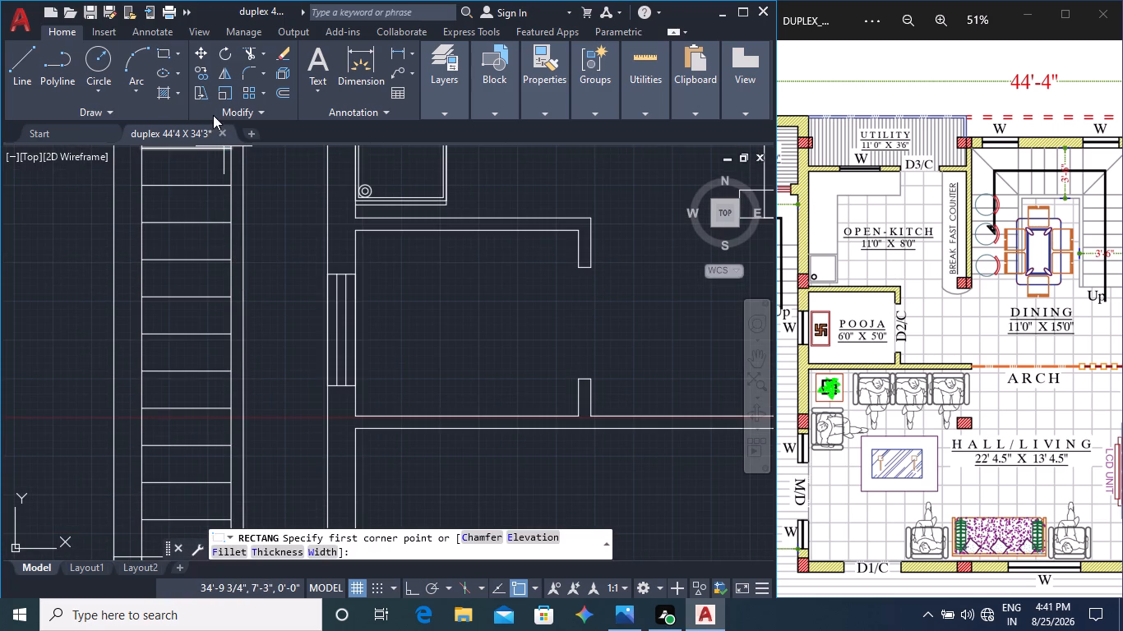
pyautogui.click(367, 391)
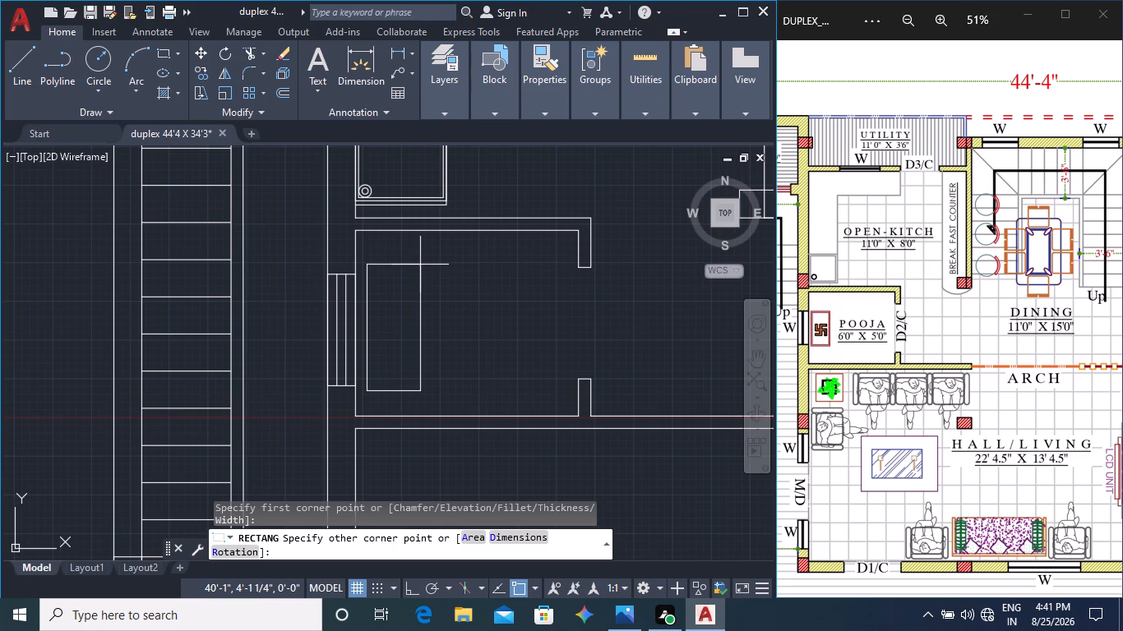
pyautogui.click(427, 265)
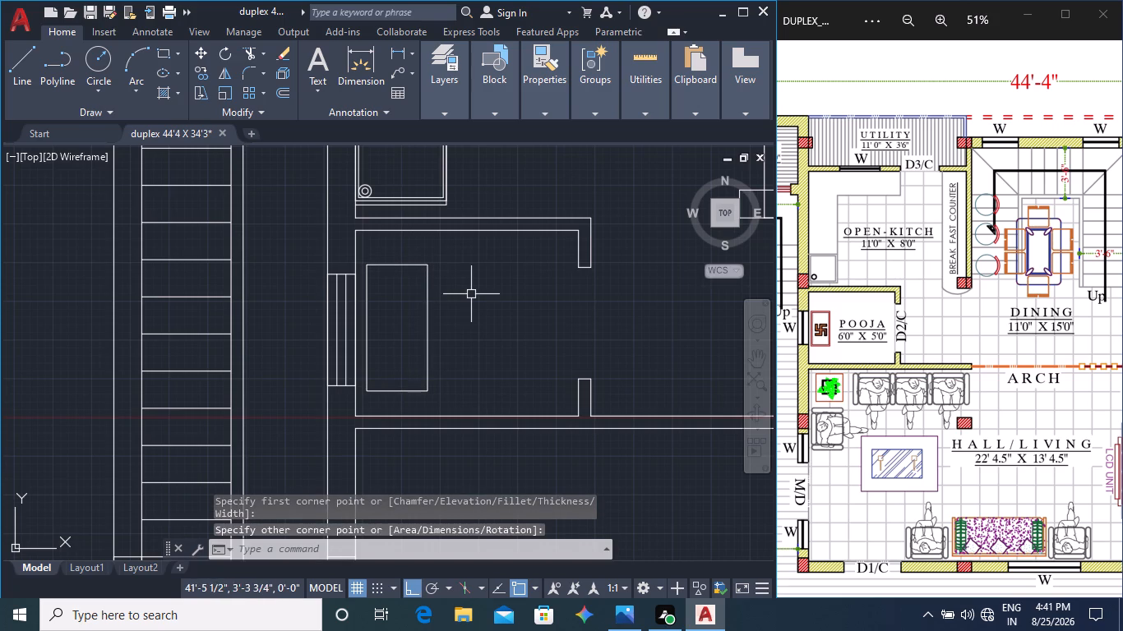
pyautogui.press('Escape')
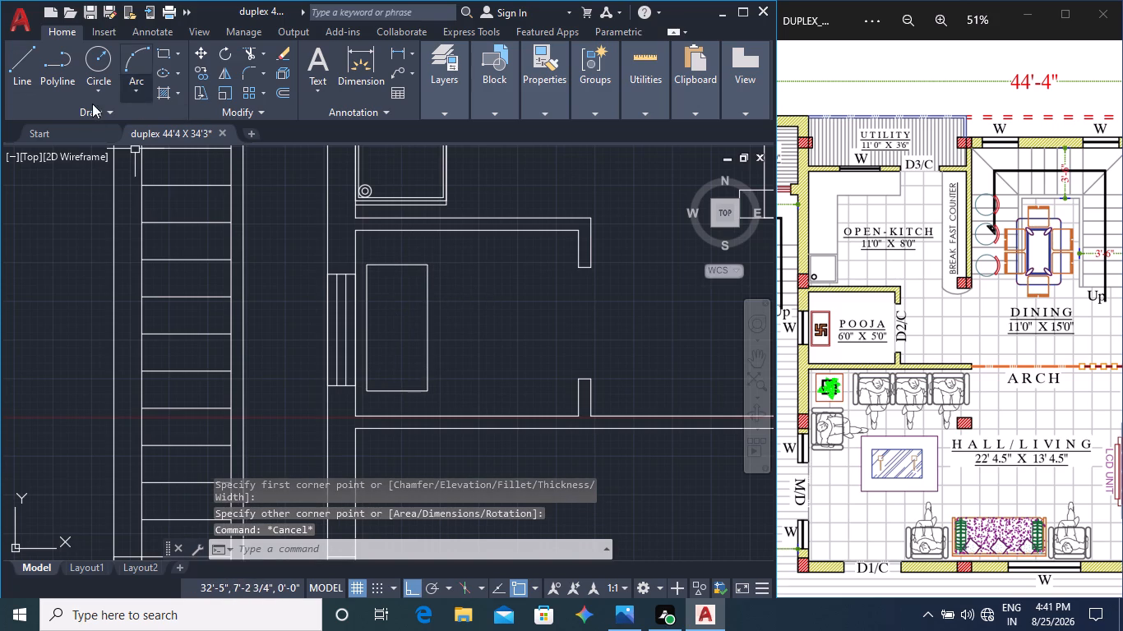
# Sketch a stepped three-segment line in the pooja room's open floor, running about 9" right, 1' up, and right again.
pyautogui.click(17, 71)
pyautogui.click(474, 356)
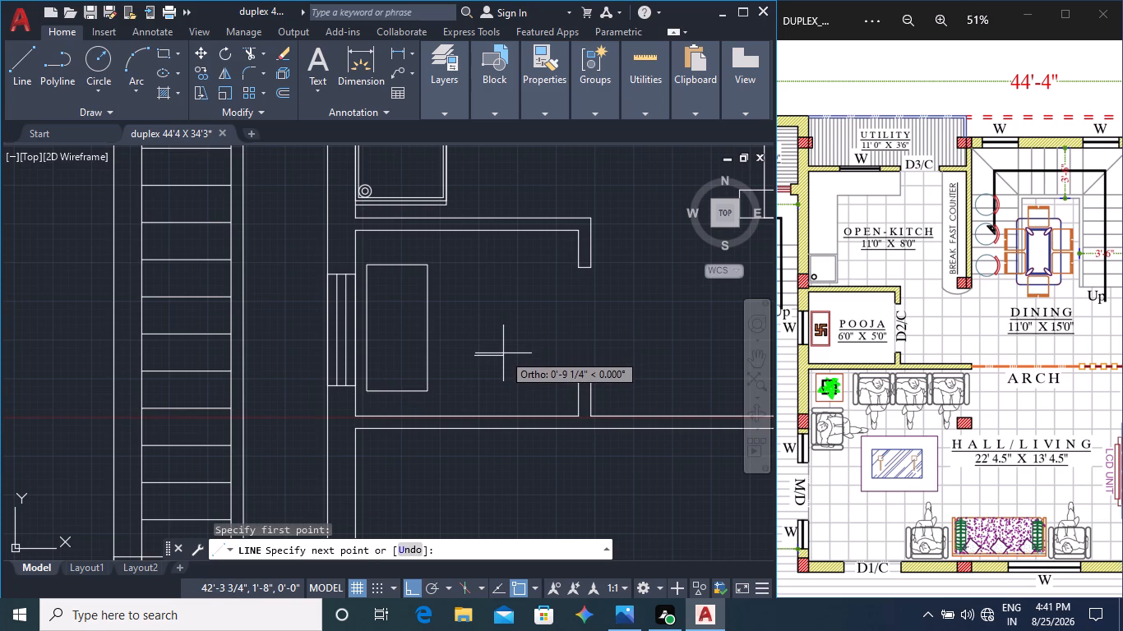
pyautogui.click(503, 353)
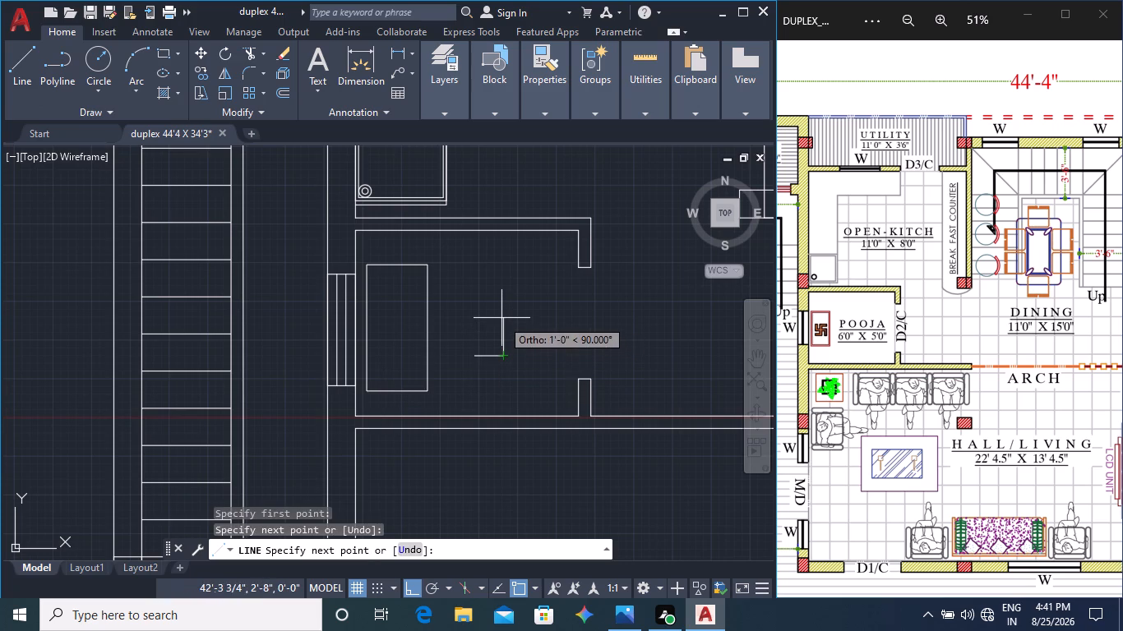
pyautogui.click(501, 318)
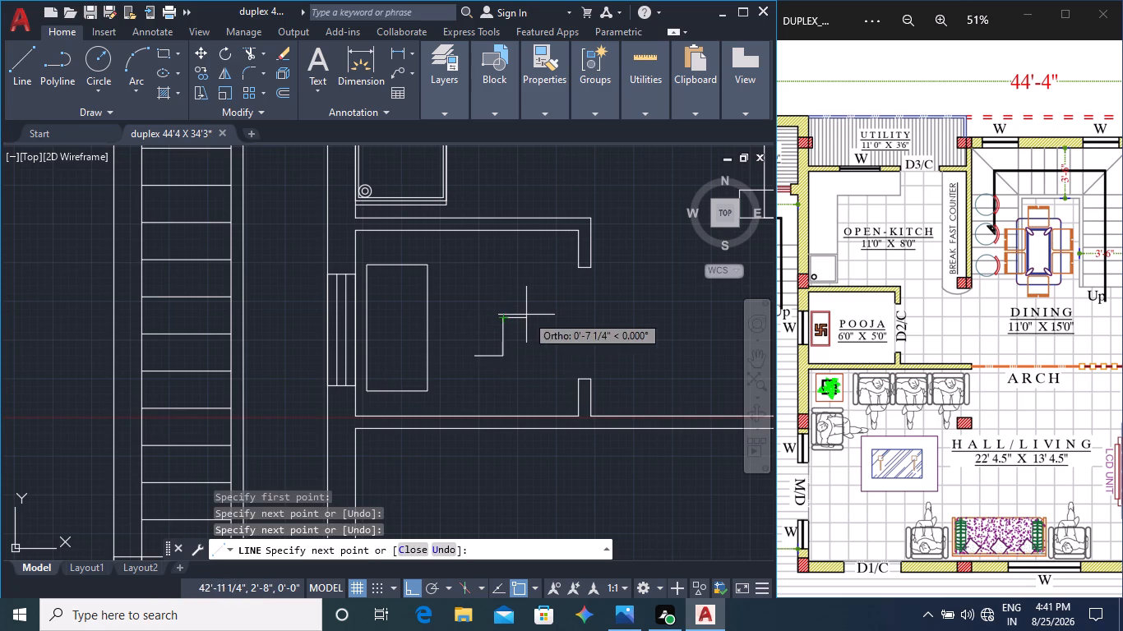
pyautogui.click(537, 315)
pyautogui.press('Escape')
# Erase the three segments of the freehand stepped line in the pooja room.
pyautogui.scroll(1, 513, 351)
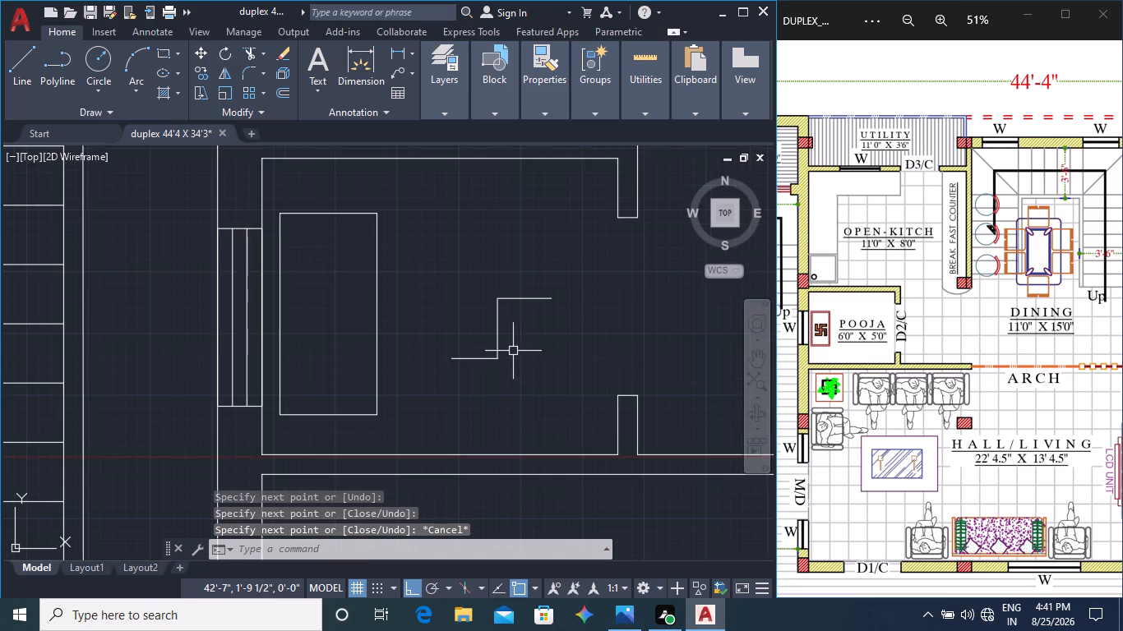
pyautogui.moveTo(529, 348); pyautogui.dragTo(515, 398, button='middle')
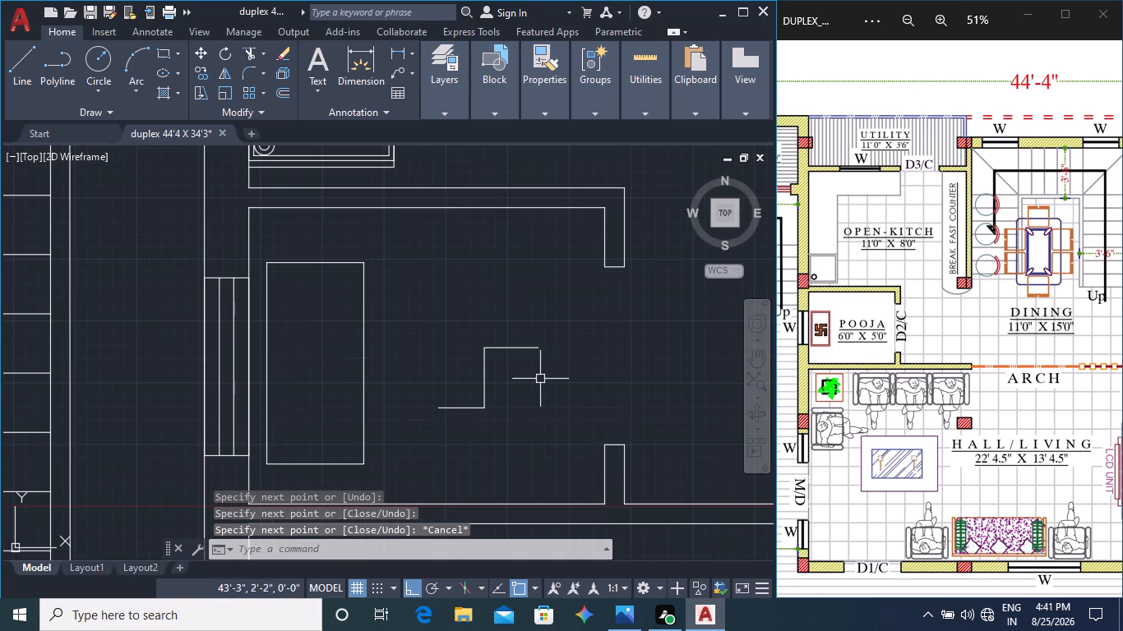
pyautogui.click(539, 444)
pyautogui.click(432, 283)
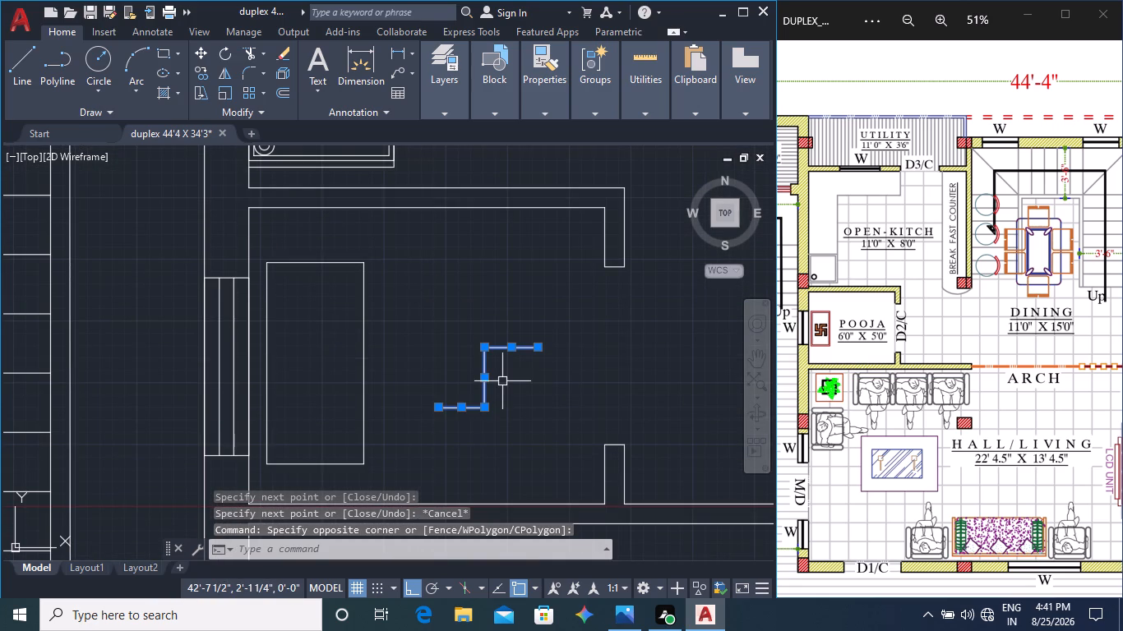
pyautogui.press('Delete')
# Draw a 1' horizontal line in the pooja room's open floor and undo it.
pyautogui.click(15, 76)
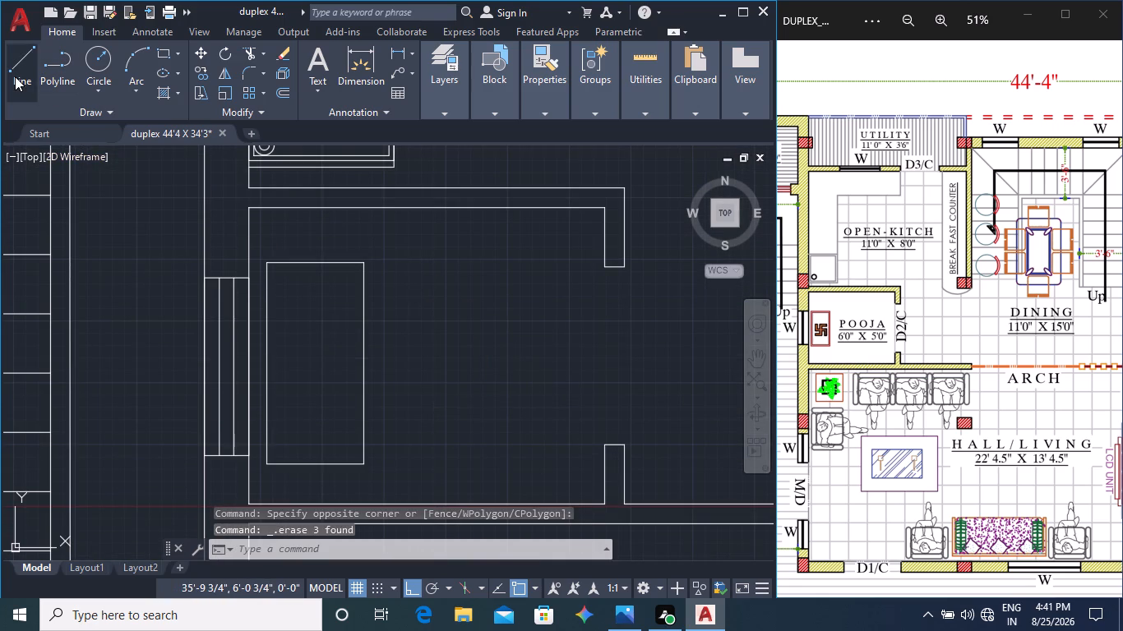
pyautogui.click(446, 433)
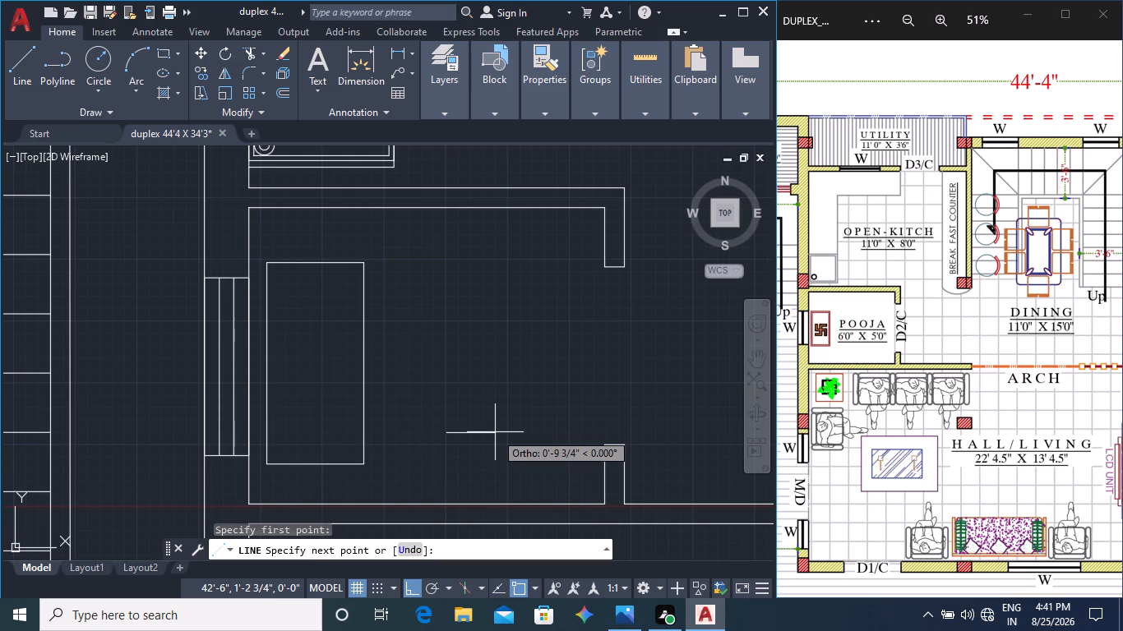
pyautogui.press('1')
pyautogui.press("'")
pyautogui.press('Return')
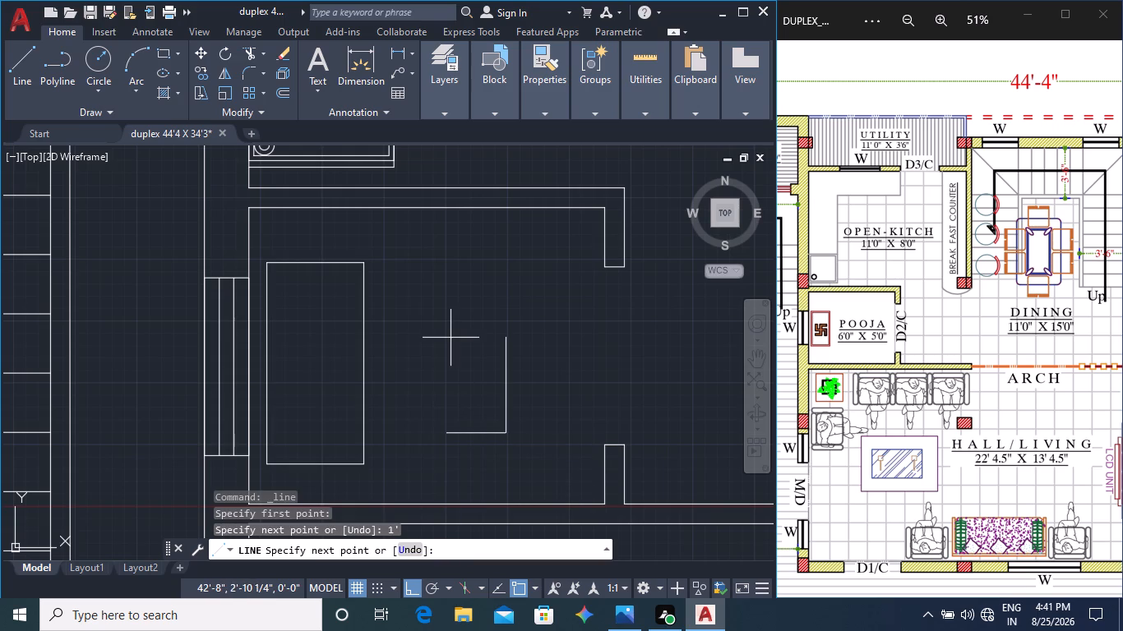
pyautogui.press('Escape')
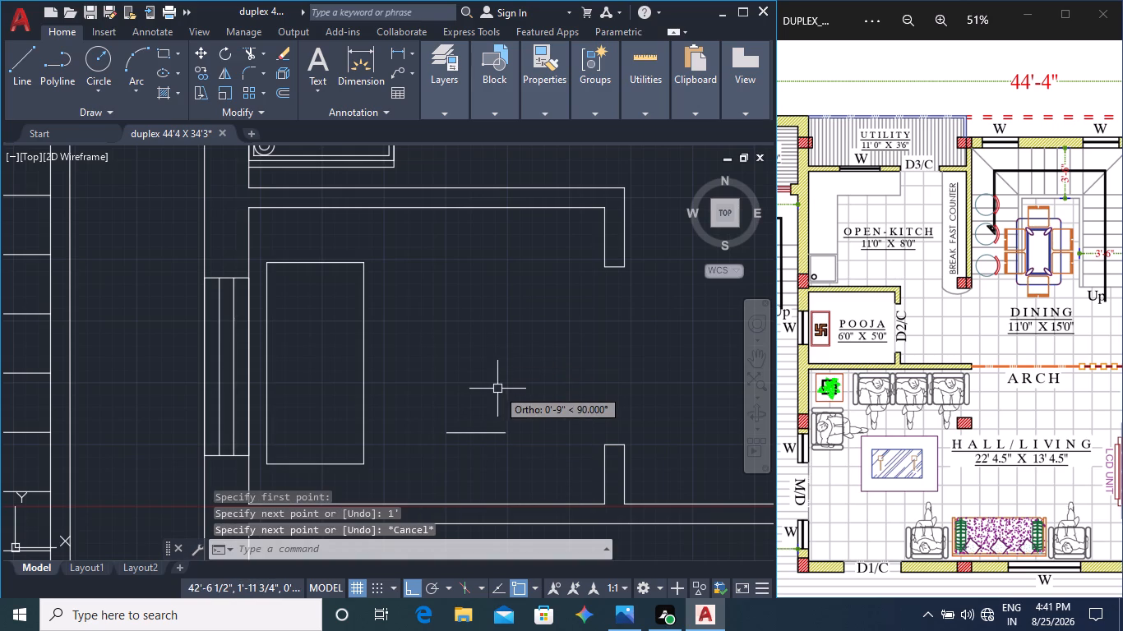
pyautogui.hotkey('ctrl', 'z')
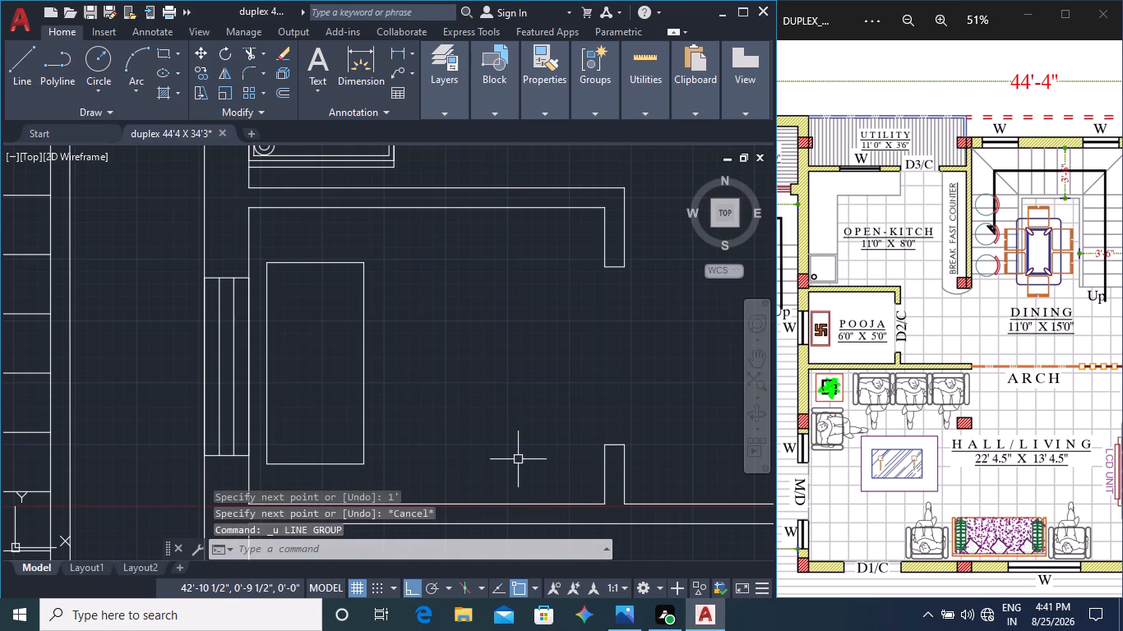
# Draw a stepped line in the pooja room with three 7" segments running right, up, and right.
pyautogui.press('l')
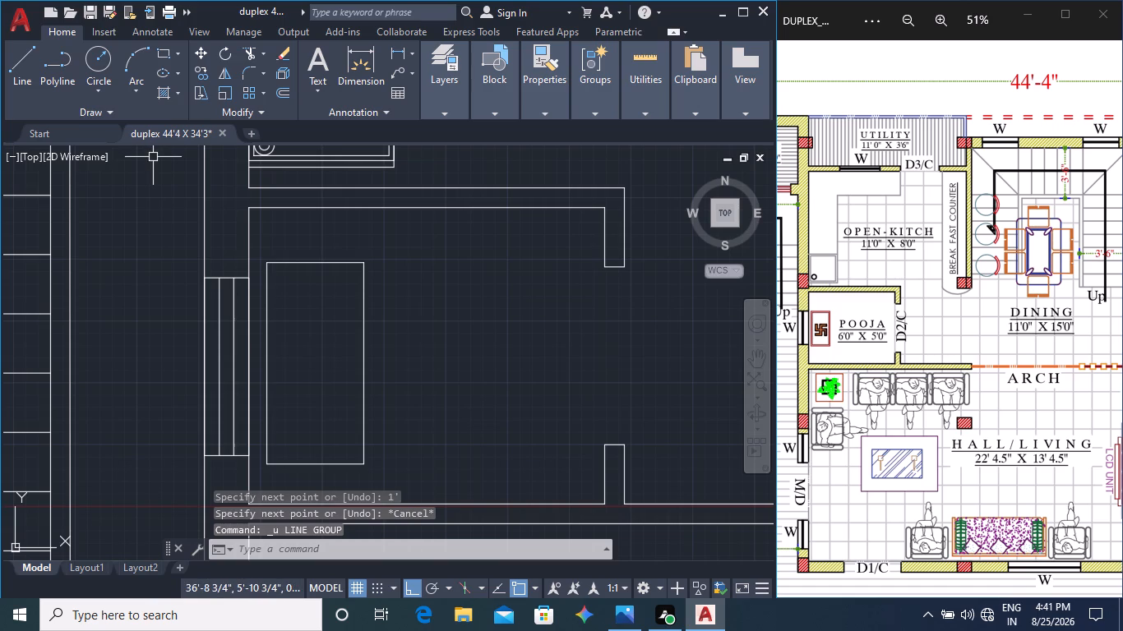
pyautogui.press('Return')
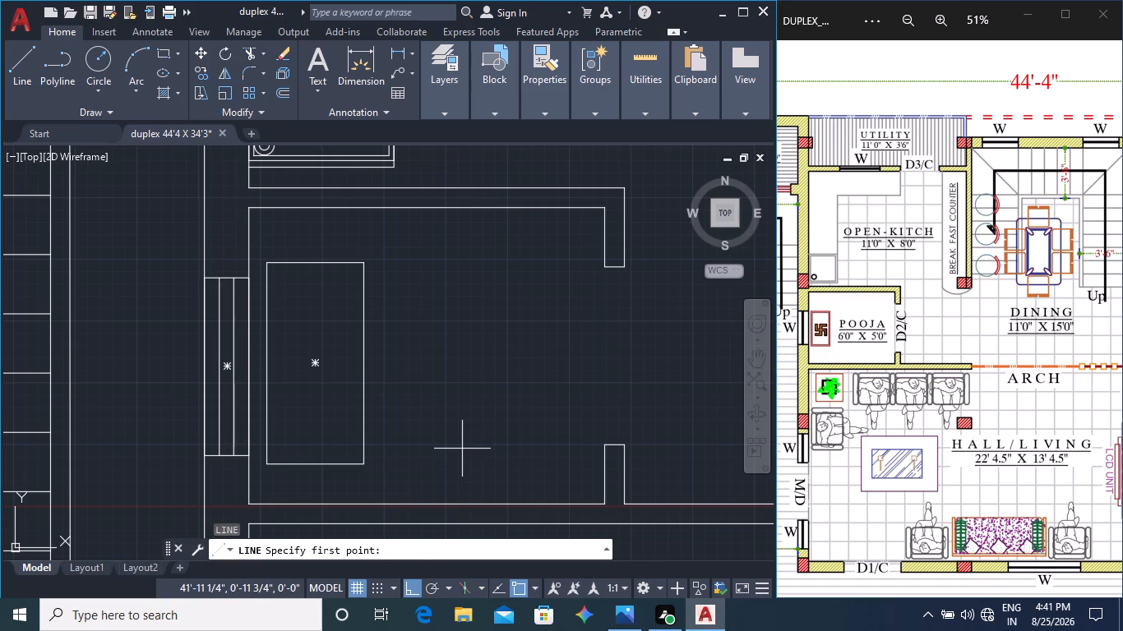
pyautogui.click(462, 449)
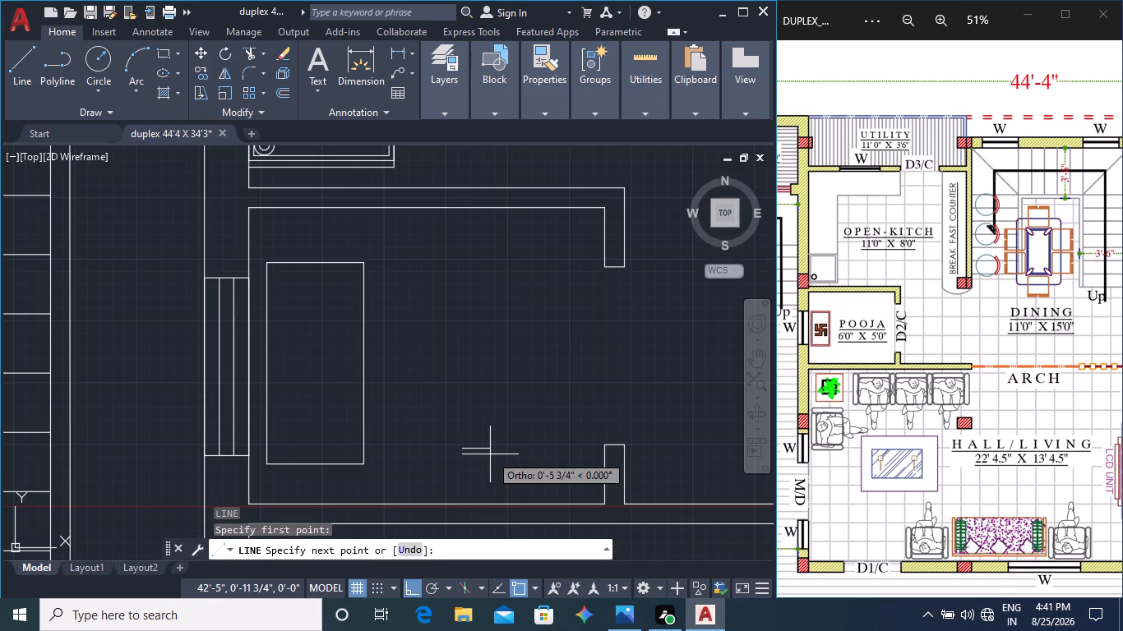
pyautogui.write('7"')
pyautogui.press('Return')
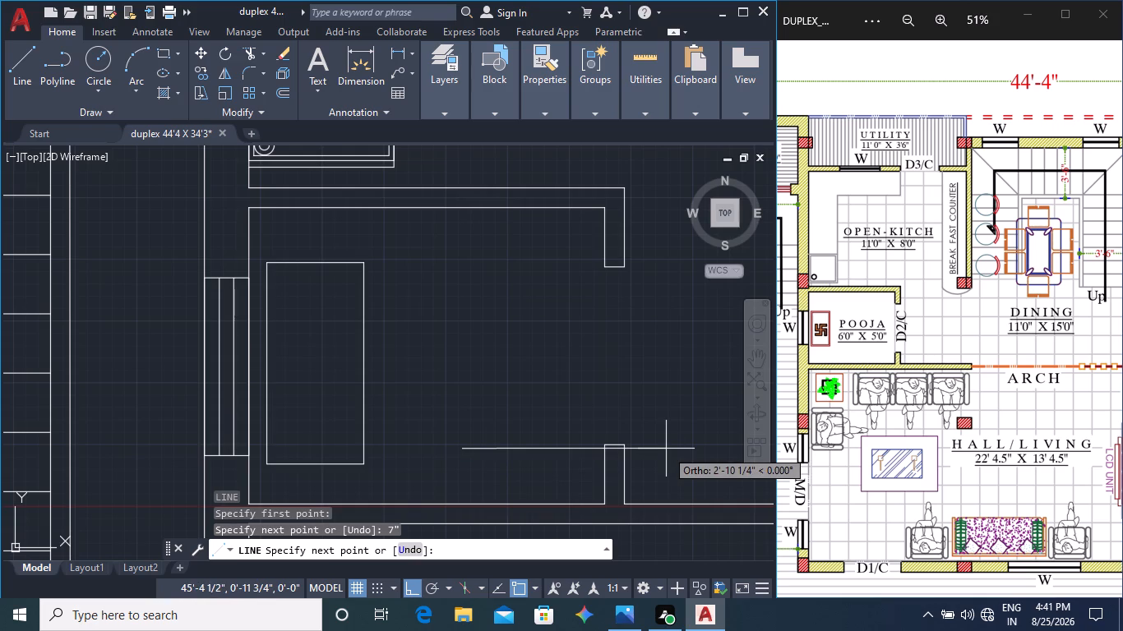
pyautogui.write('7"')
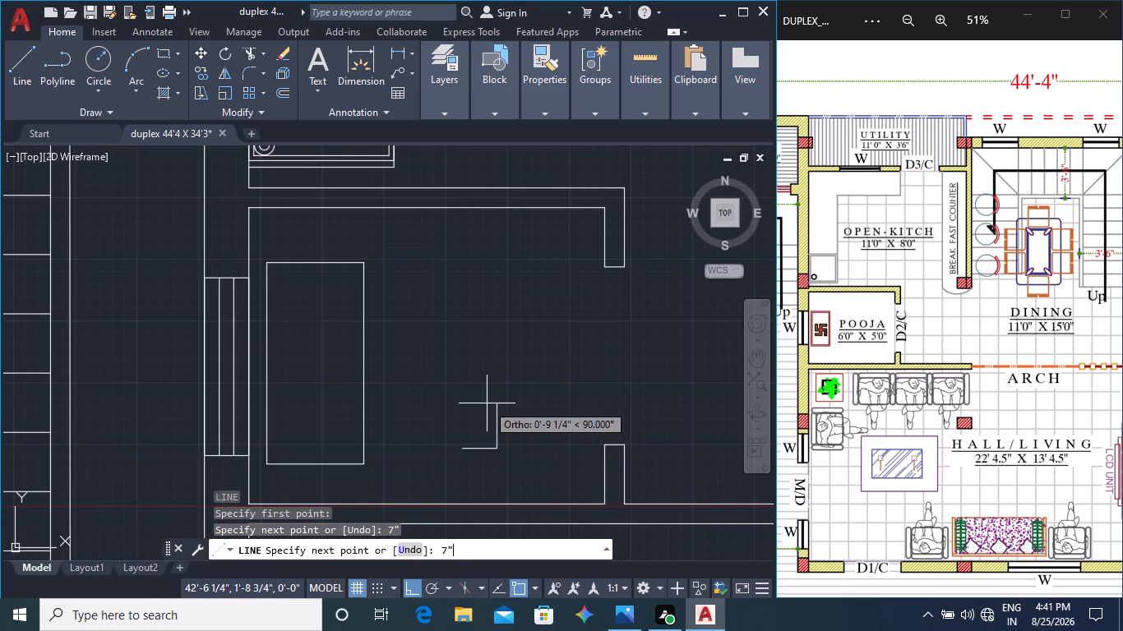
pyautogui.press('Return')
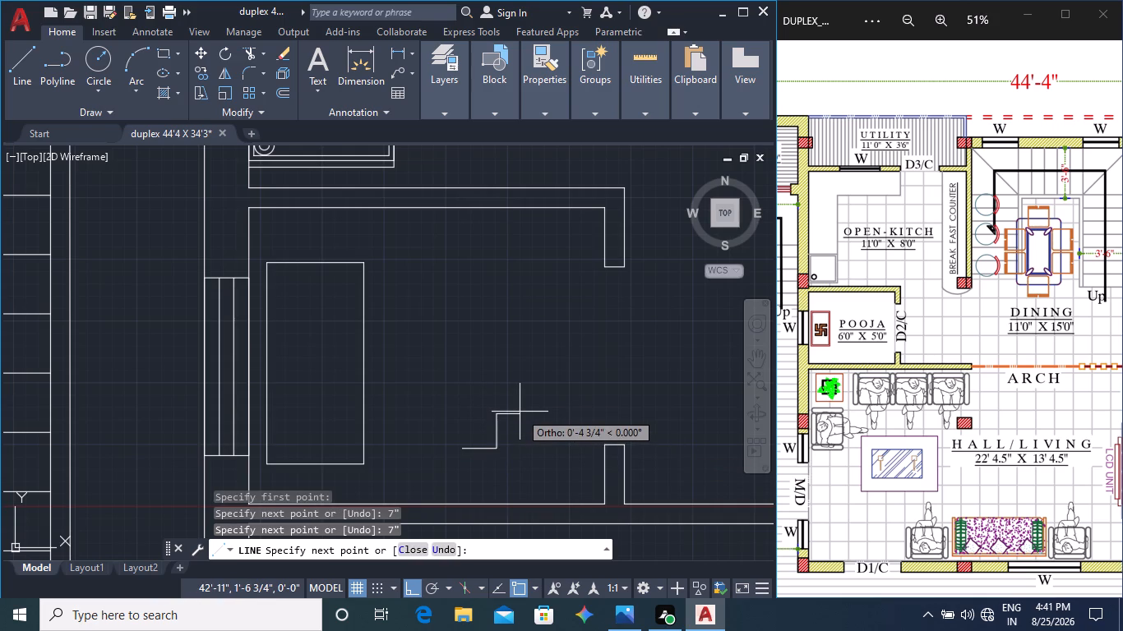
pyautogui.write('7"')
pyautogui.press('Return')
pyautogui.press('Escape')
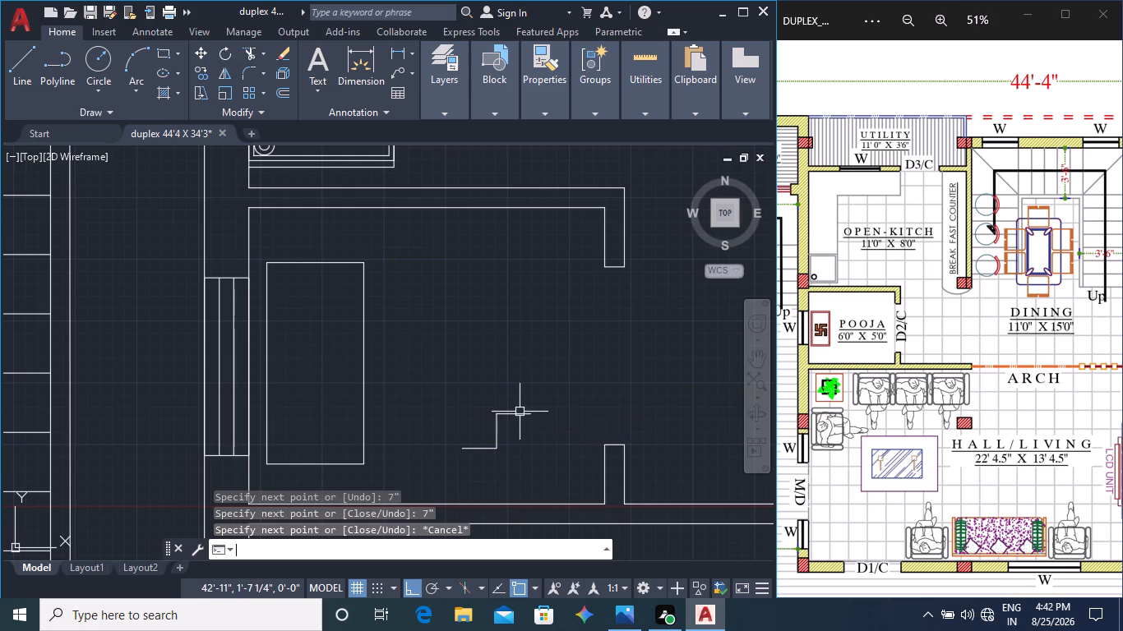
# Copy the three-segment stepped line about 8 1/2" straight down, using its vertical segment's midpoint as the base point.
pyautogui.click(545, 476)
pyautogui.click(459, 385)
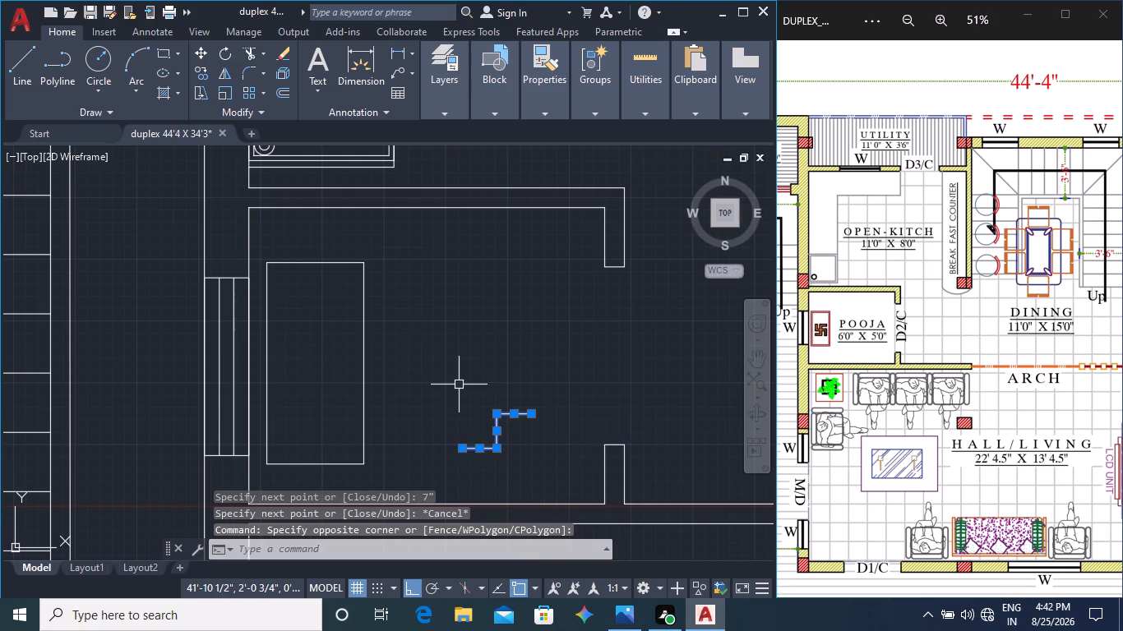
pyautogui.click(196, 74)
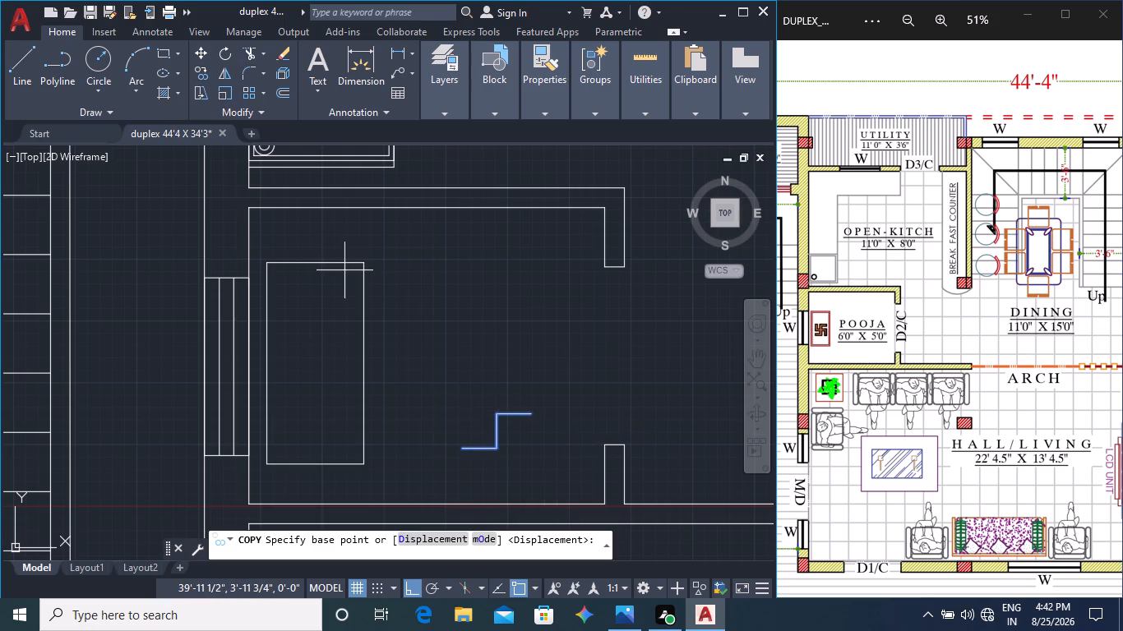
pyautogui.click(500, 432)
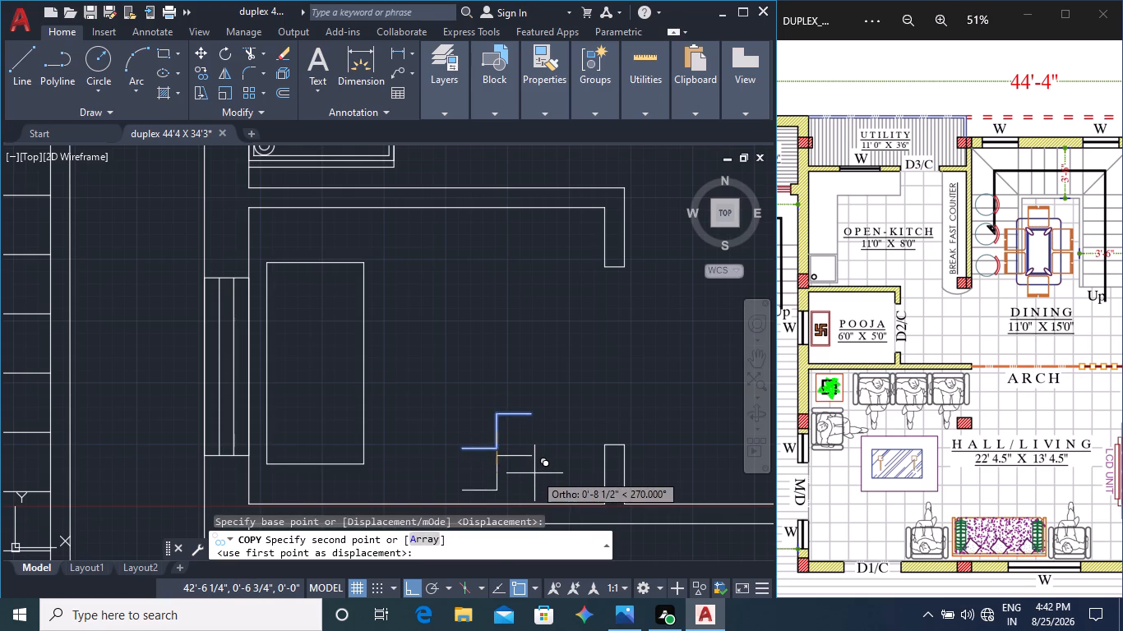
pyautogui.click(534, 473)
pyautogui.press('Escape')
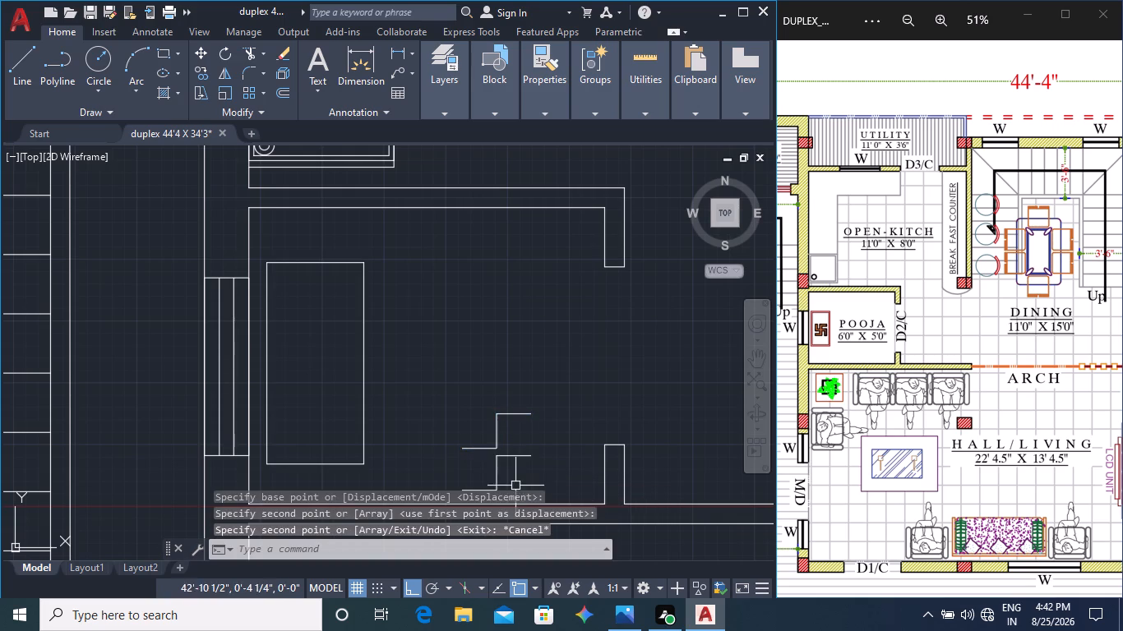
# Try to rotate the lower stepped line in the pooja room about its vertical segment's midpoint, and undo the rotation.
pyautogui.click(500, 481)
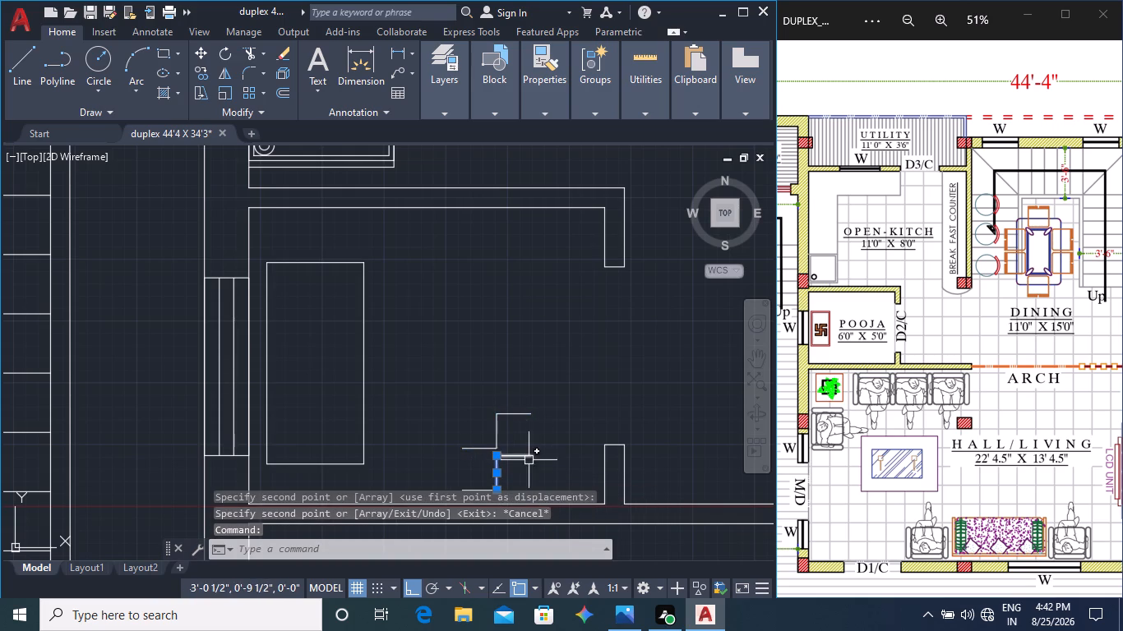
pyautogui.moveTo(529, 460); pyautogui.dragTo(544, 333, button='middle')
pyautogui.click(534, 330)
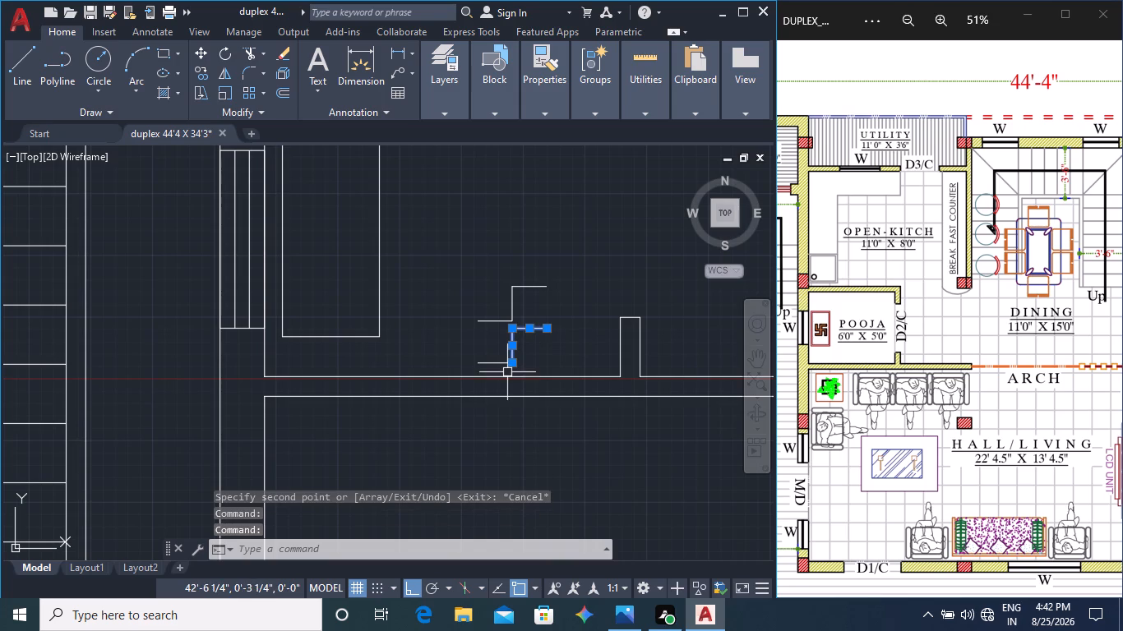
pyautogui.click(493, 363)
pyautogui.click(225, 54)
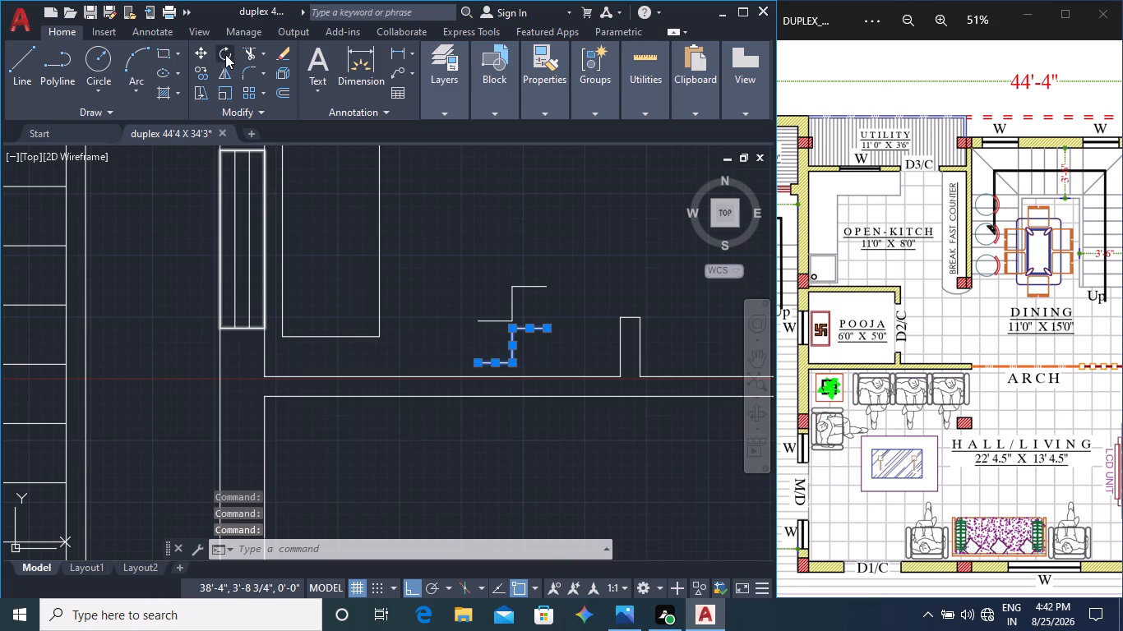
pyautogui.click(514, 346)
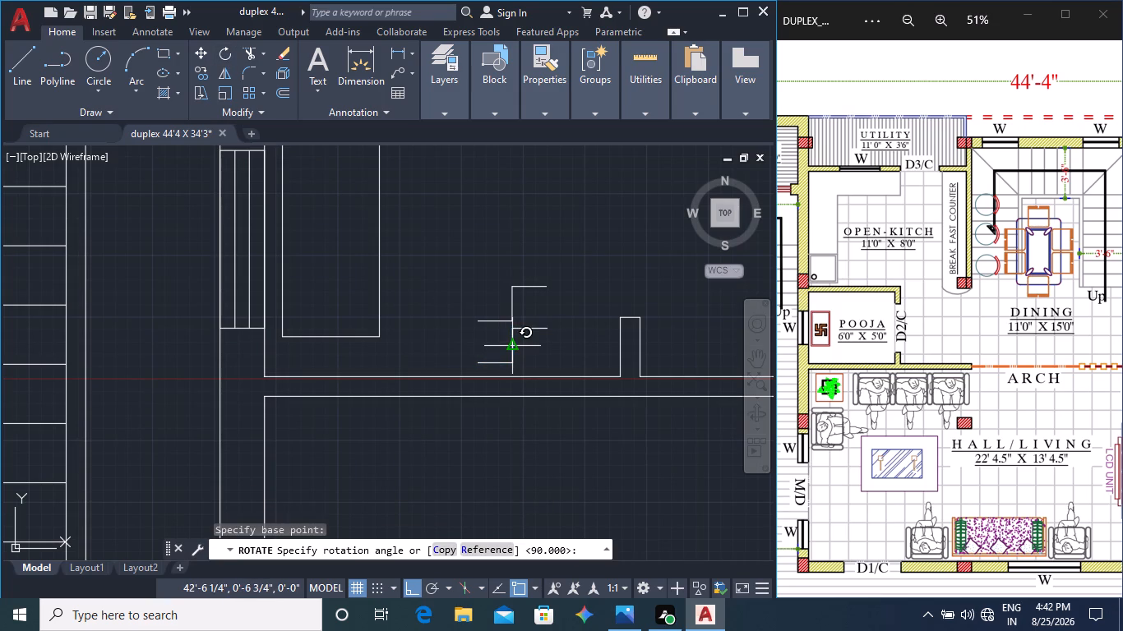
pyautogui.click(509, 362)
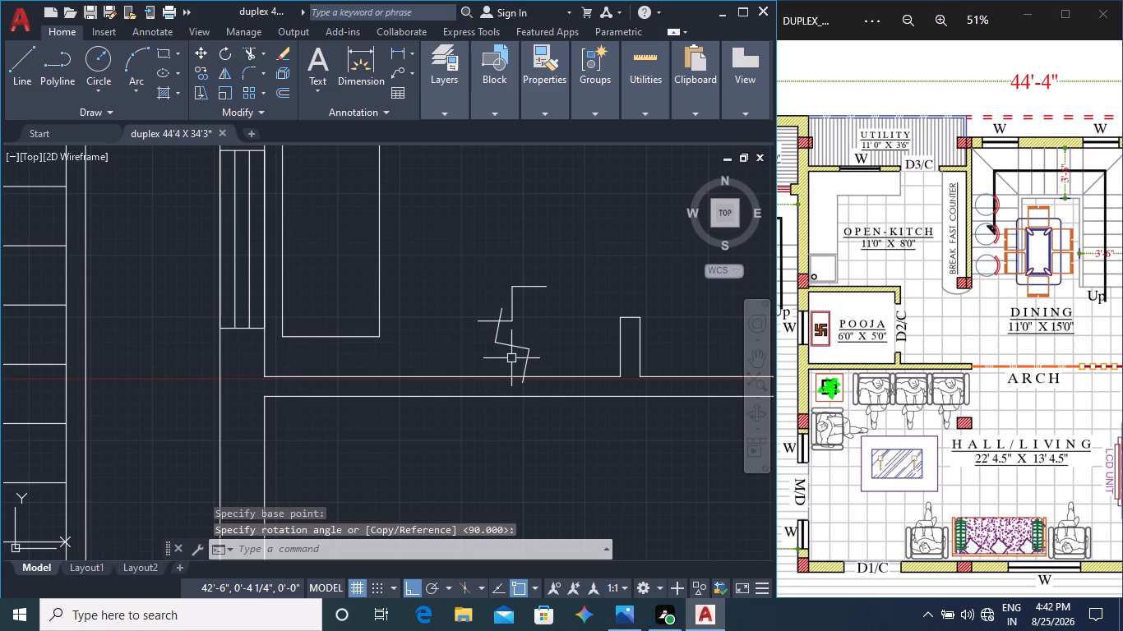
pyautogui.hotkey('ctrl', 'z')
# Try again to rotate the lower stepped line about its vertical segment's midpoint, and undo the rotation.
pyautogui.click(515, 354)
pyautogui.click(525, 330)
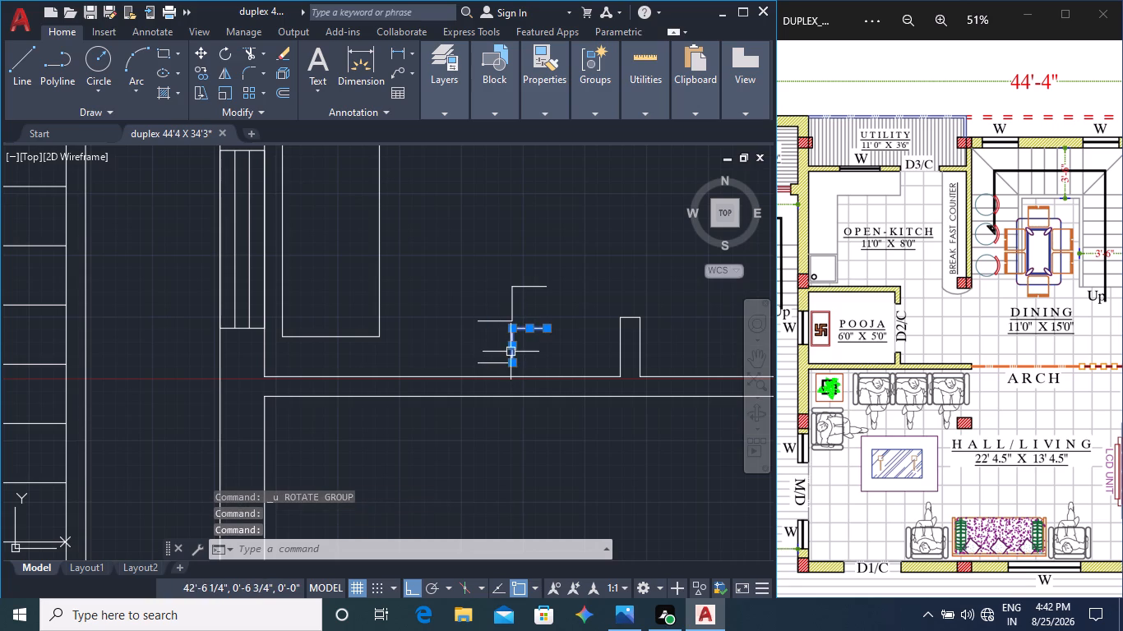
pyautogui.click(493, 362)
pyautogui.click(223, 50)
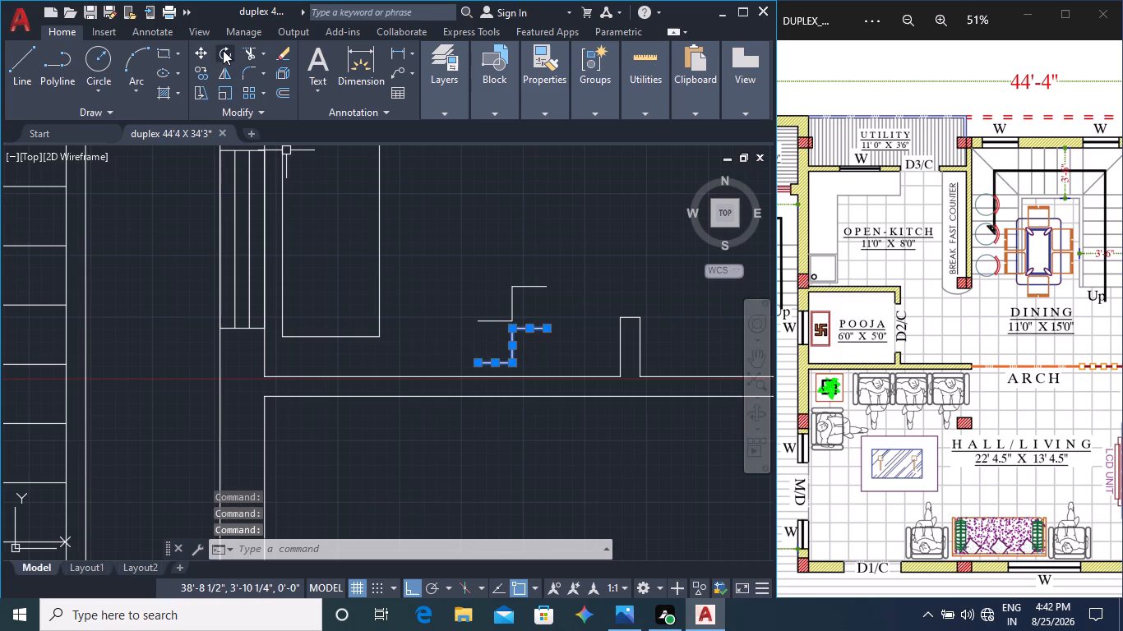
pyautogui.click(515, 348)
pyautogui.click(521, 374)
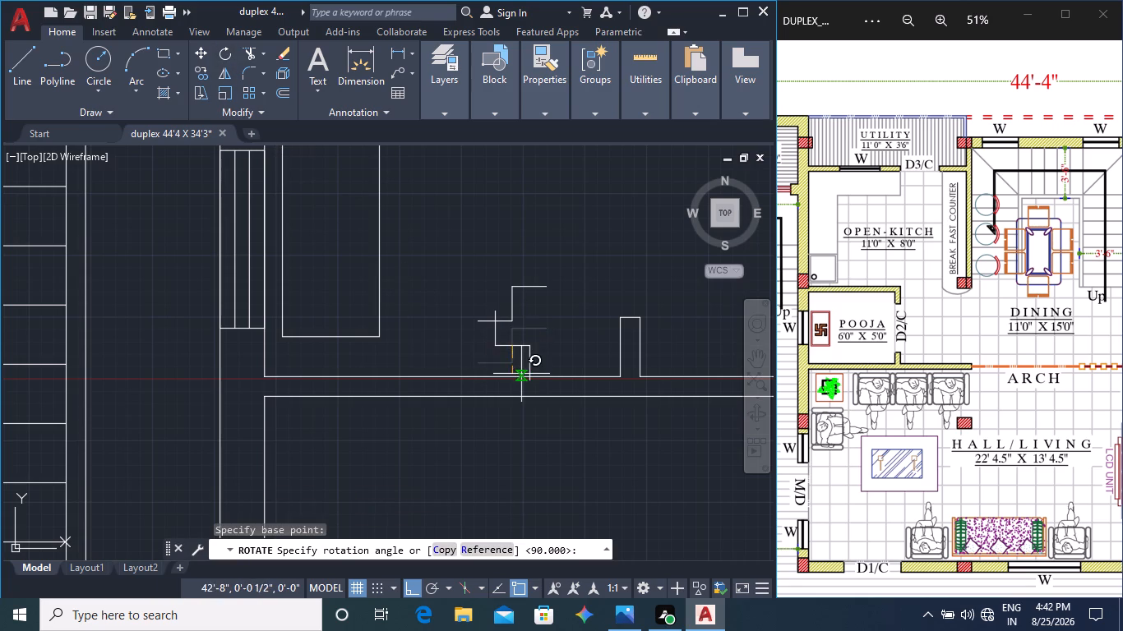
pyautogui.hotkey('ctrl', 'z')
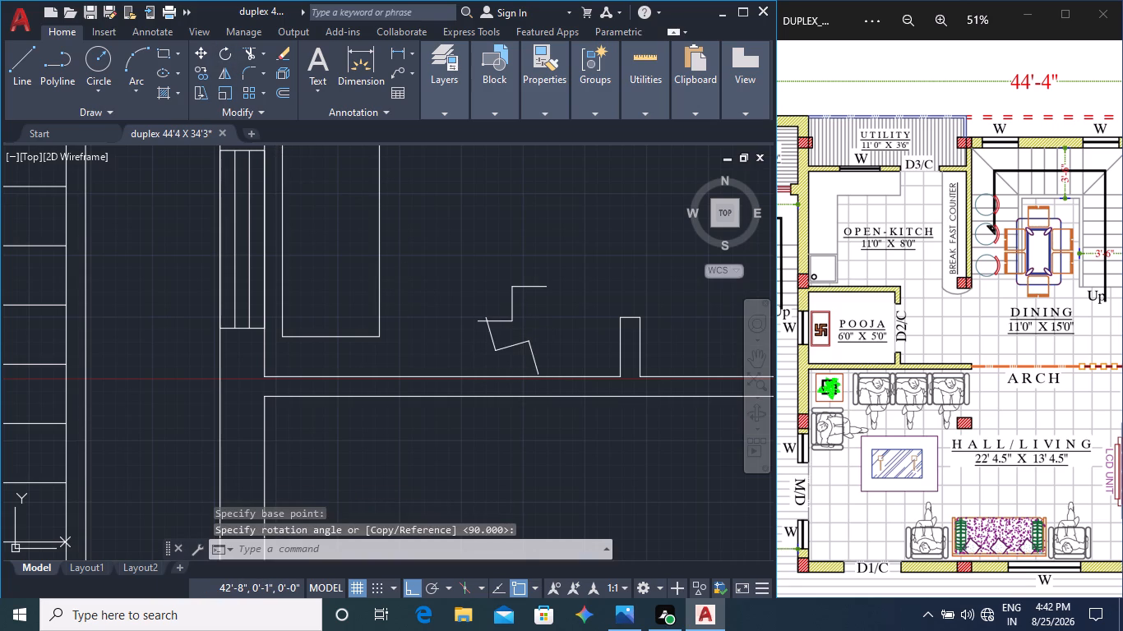
# Rotate the lower stepped line's three segments by 270° about the midpoint of its vertical segment.
pyautogui.click(512, 349)
pyautogui.click(528, 329)
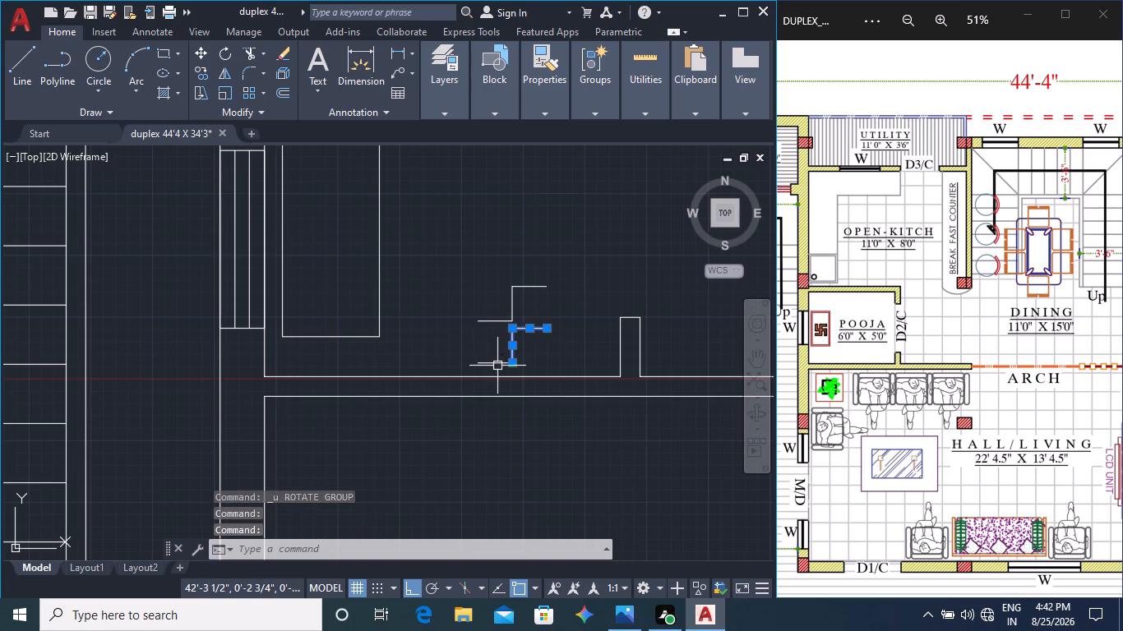
pyautogui.click(494, 366)
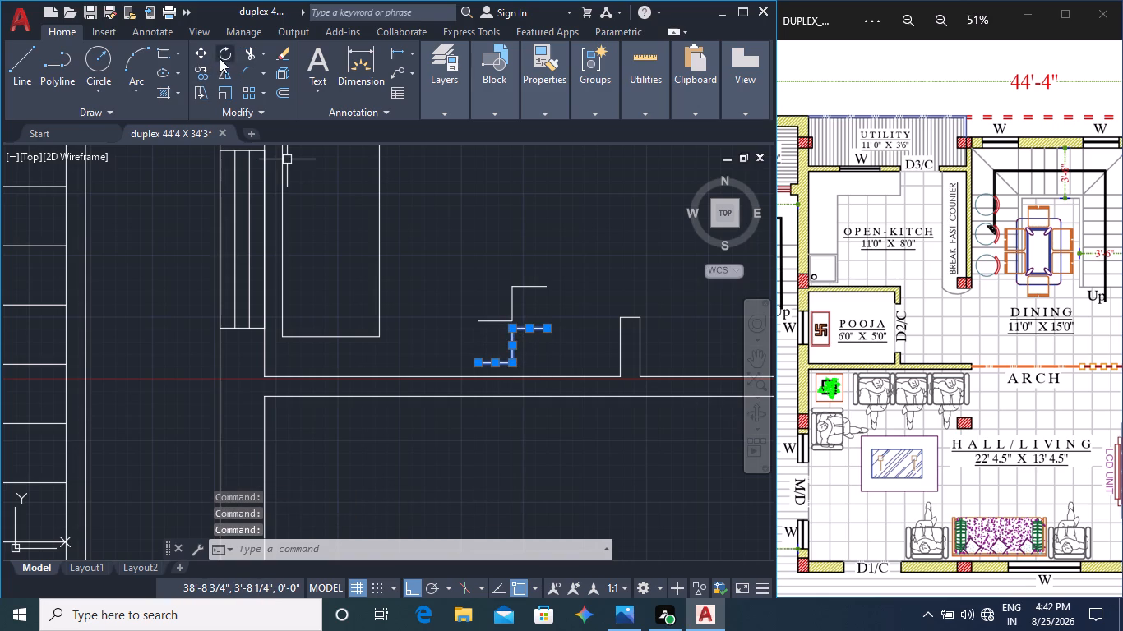
pyautogui.click(225, 58)
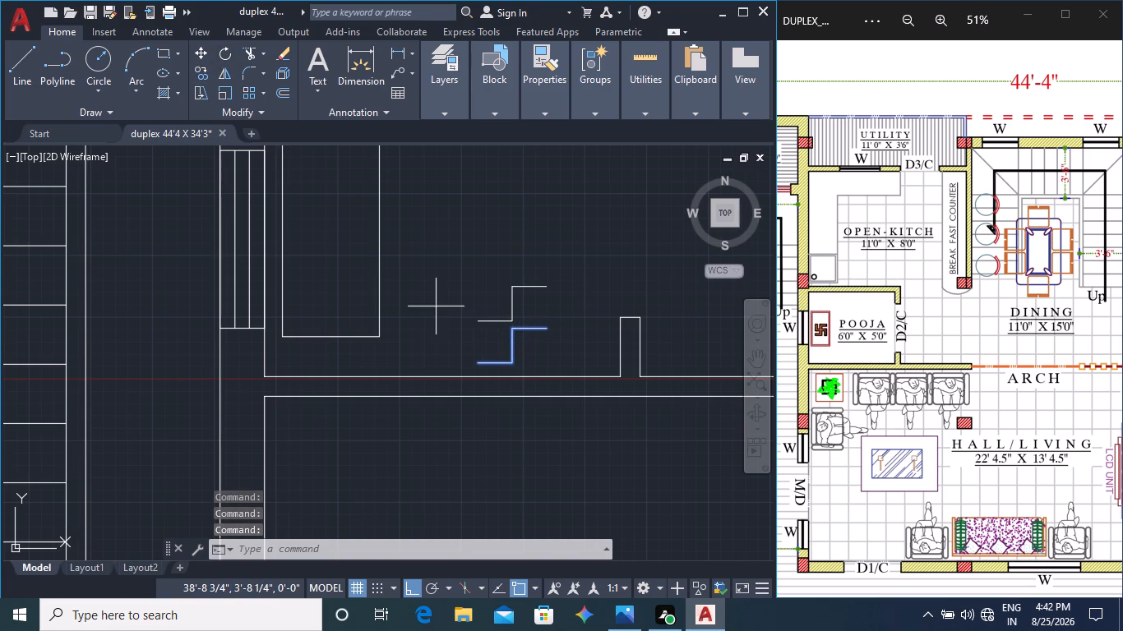
pyautogui.click(513, 346)
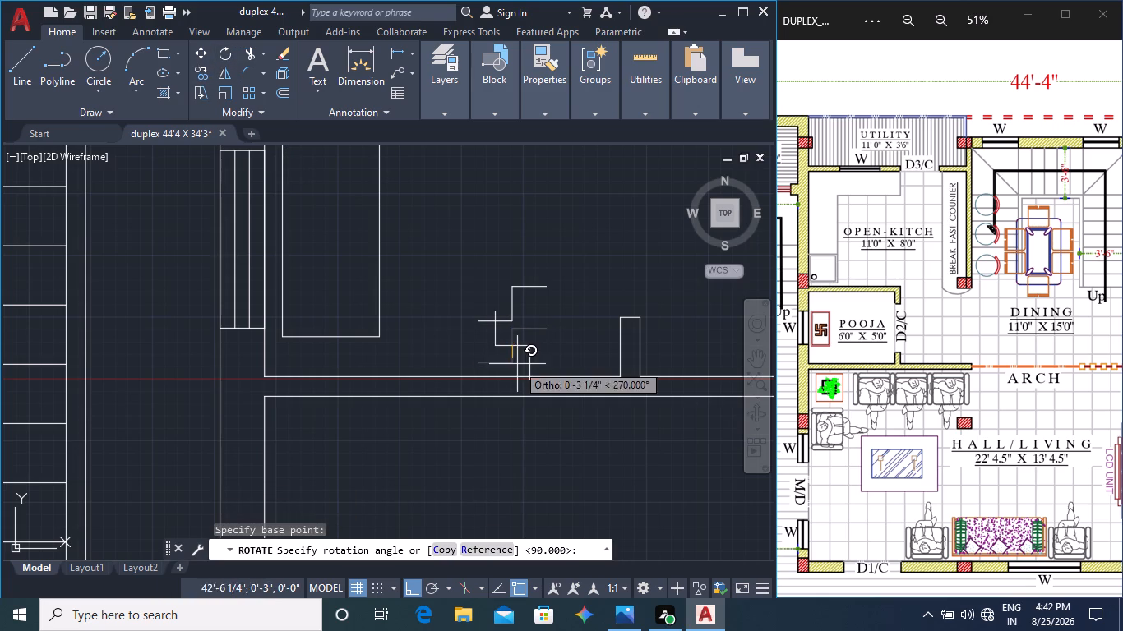
pyautogui.click(514, 378)
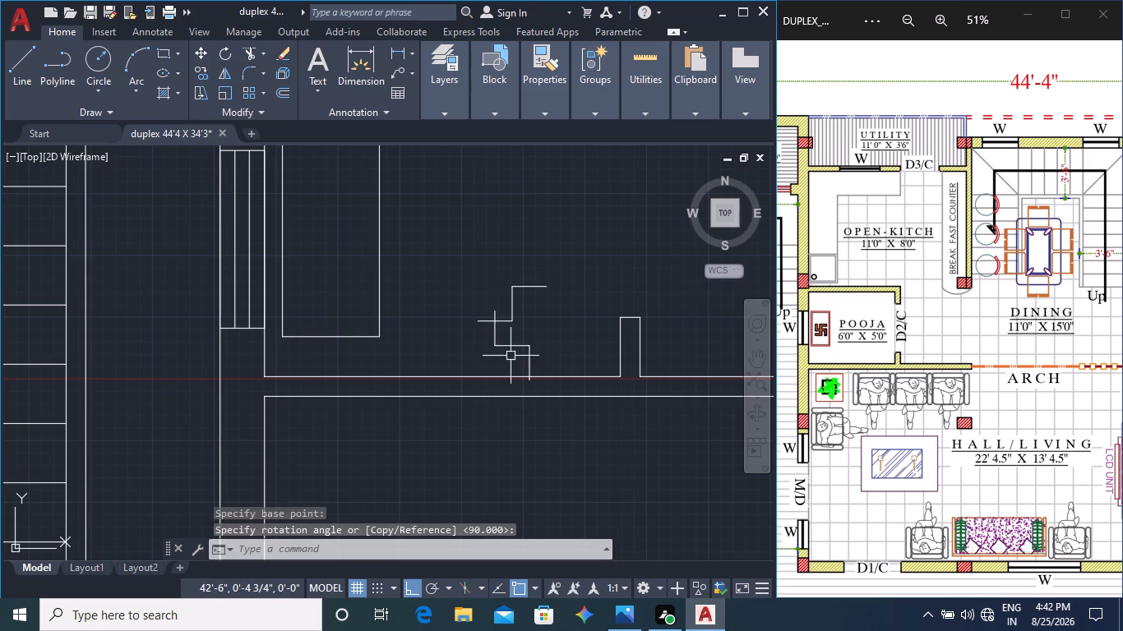
# Move the rotated stepped line straight up from its middle segment's midpoint to the upper line's vertical midpoint, crossing them as a swastik.
pyautogui.click(511, 348)
pyautogui.click(531, 365)
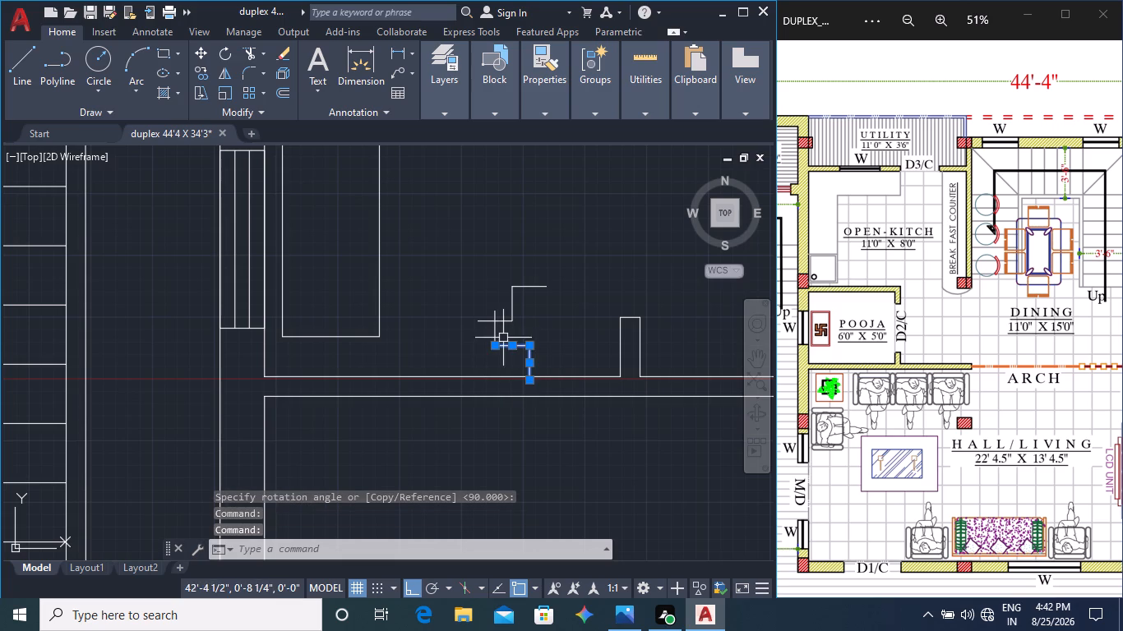
pyautogui.click(496, 334)
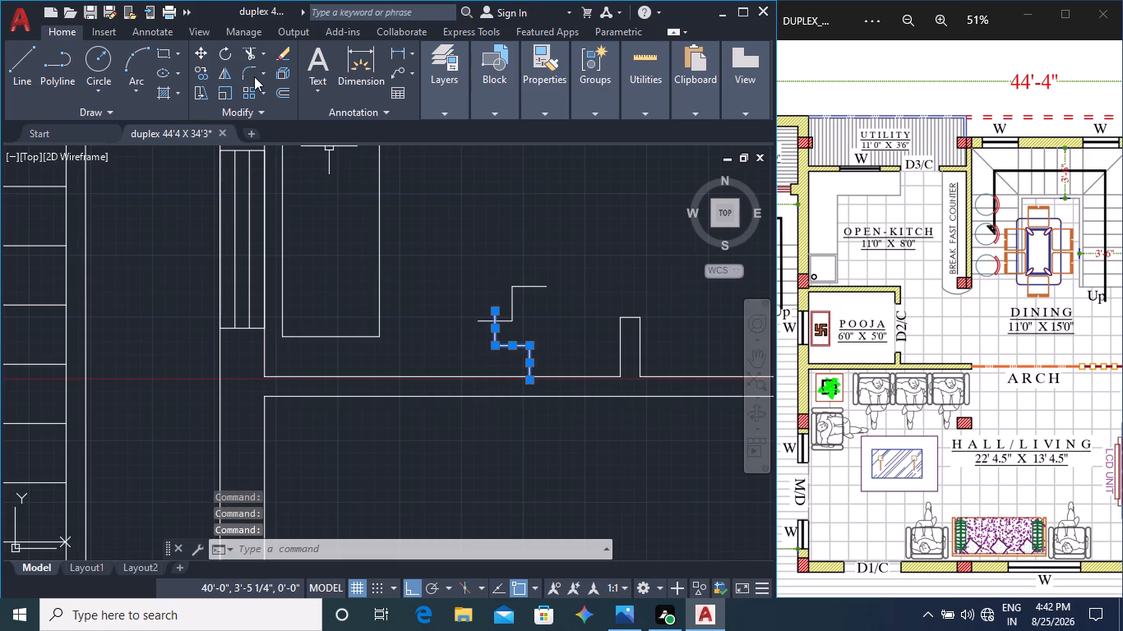
pyautogui.click(203, 53)
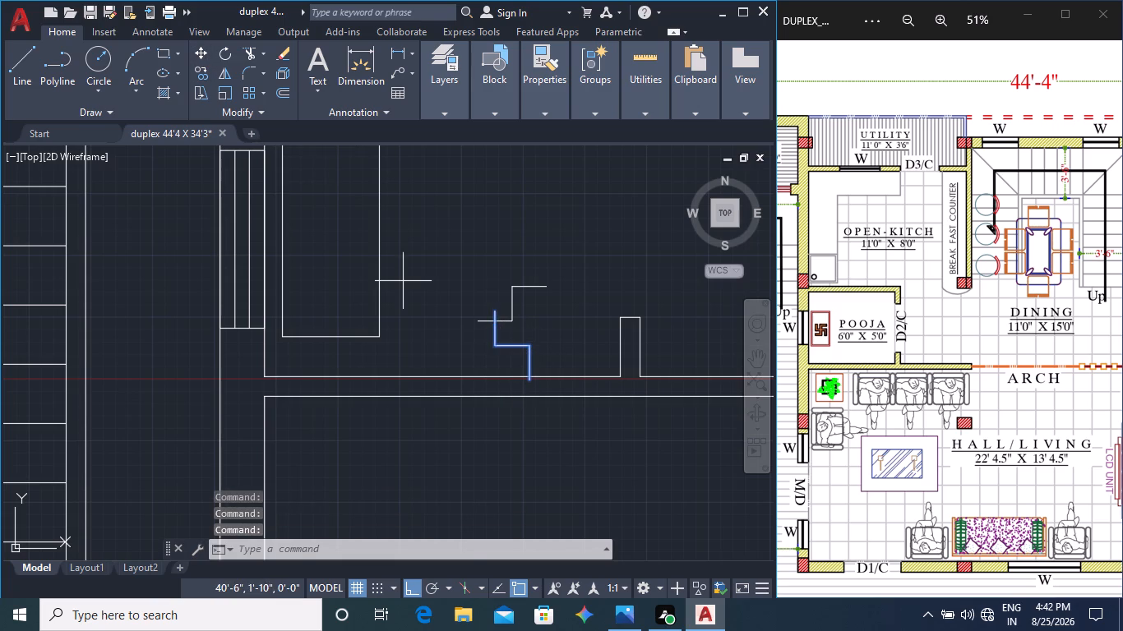
pyautogui.click(511, 344)
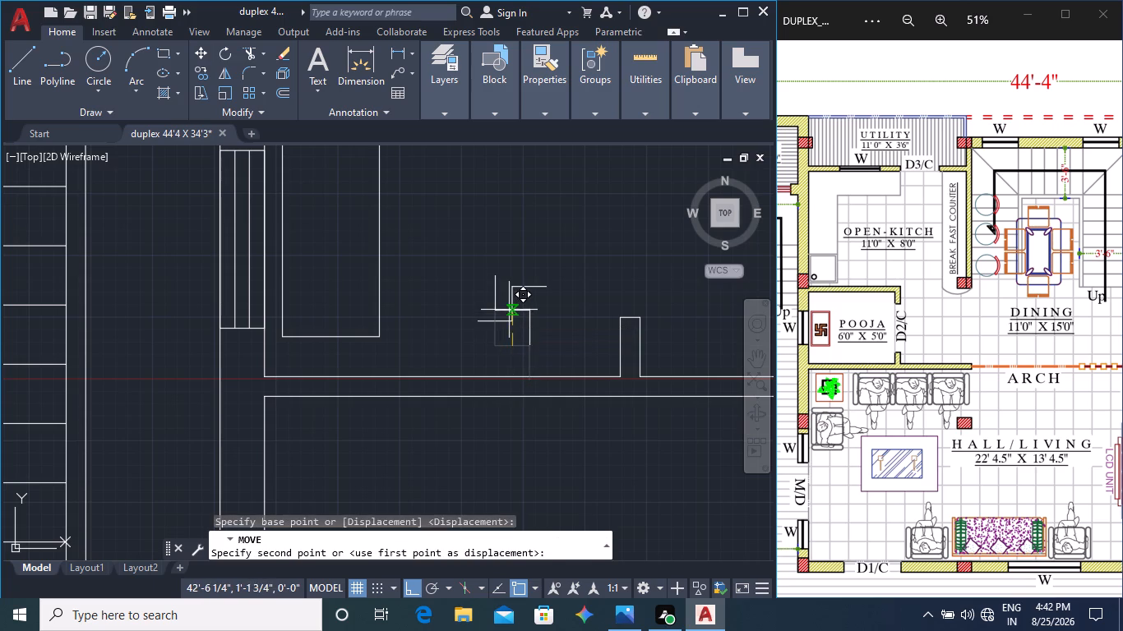
pyautogui.click(512, 306)
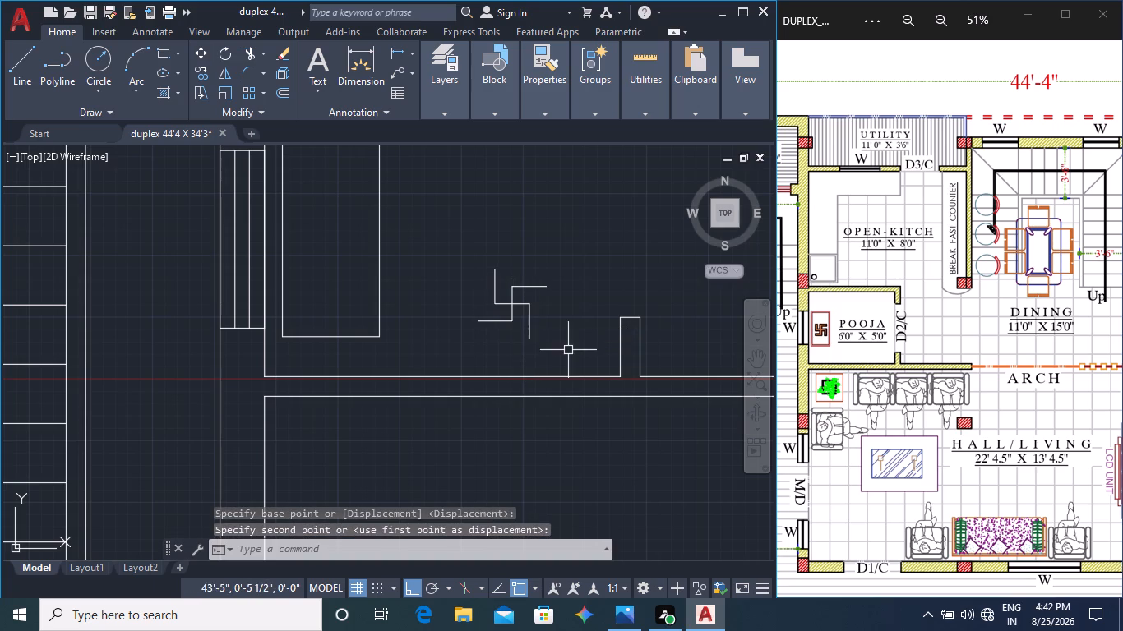
pyautogui.press('Escape')
pyautogui.press('Escape')
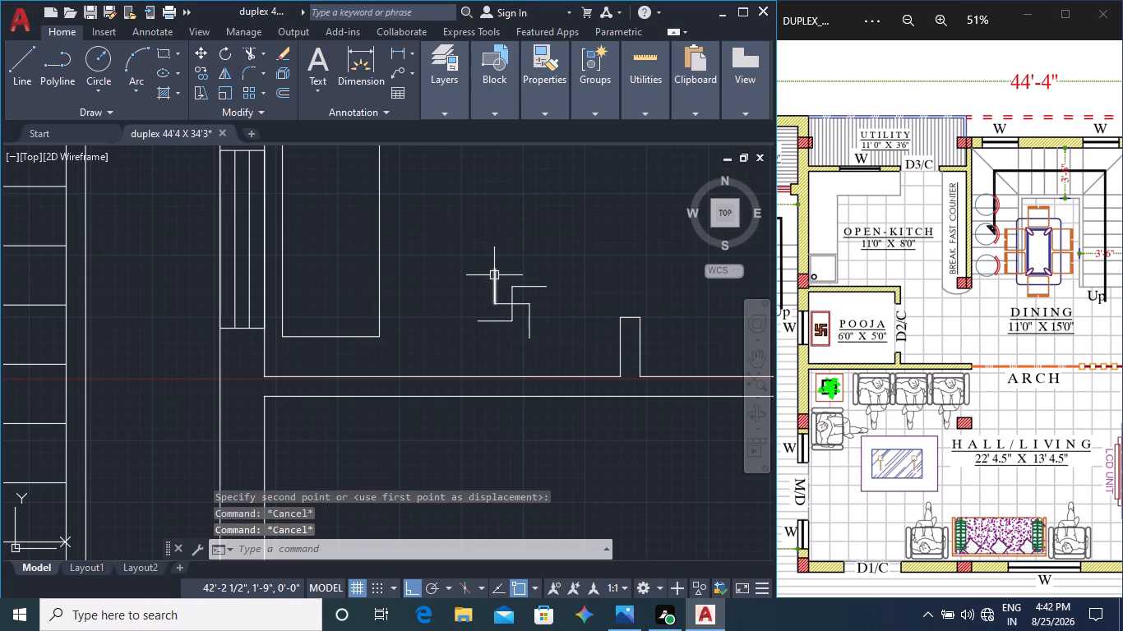
# Shorten the swastik's two vertical end arms to about half their length by stretching their free ends inward.
pyautogui.click(494, 275)
pyautogui.click(497, 269)
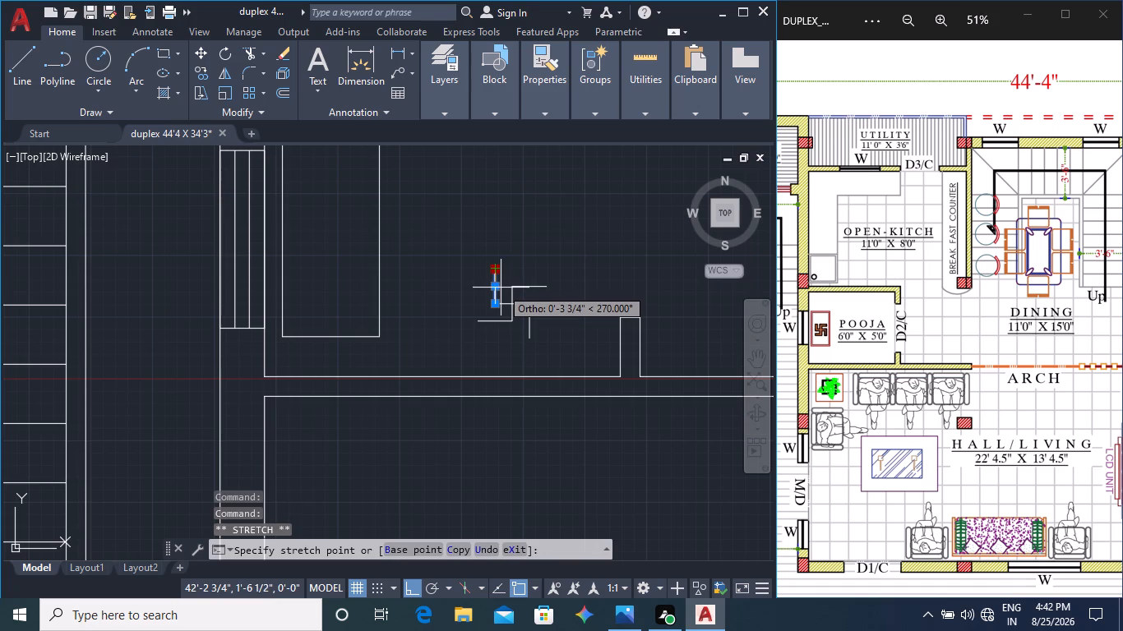
pyautogui.click(501, 288)
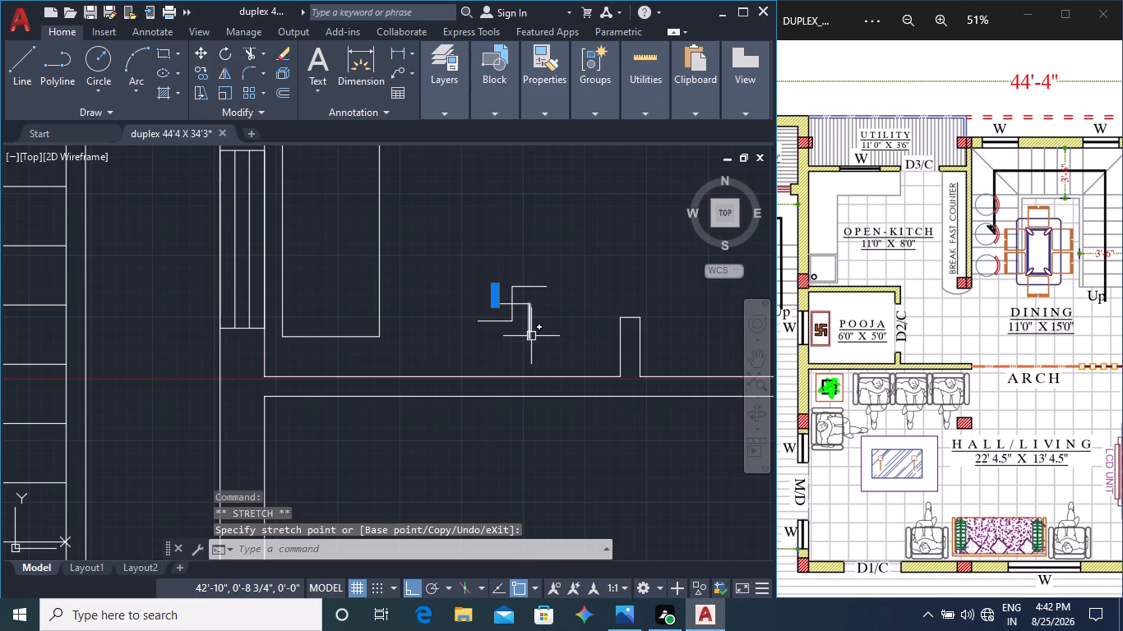
pyautogui.click(531, 336)
pyautogui.click(530, 338)
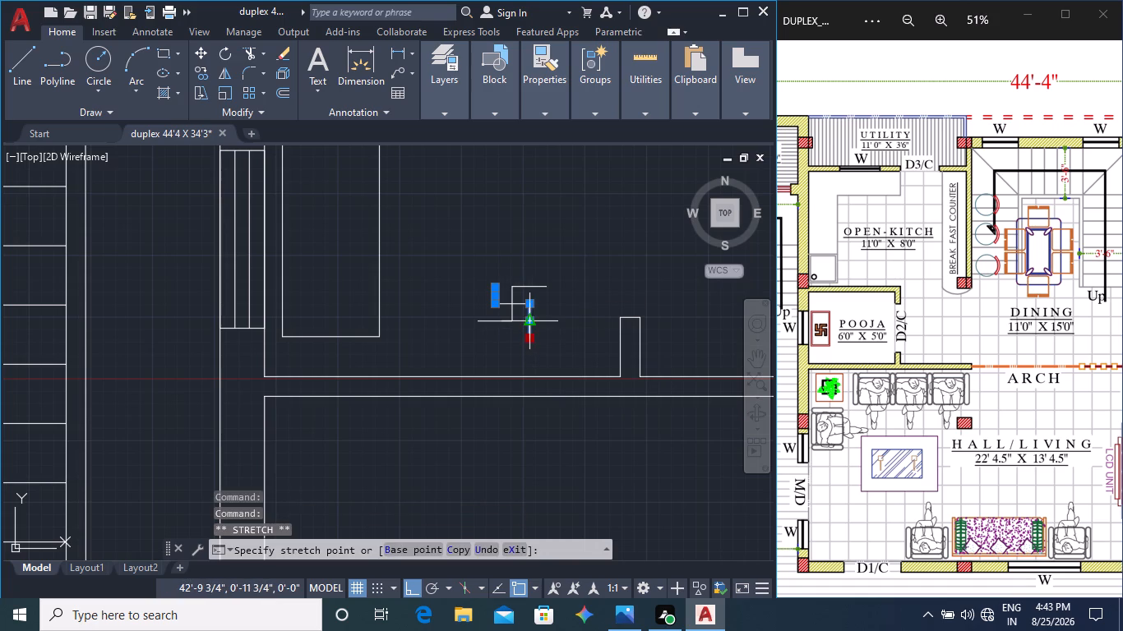
pyautogui.click(531, 324)
pyautogui.press('Escape')
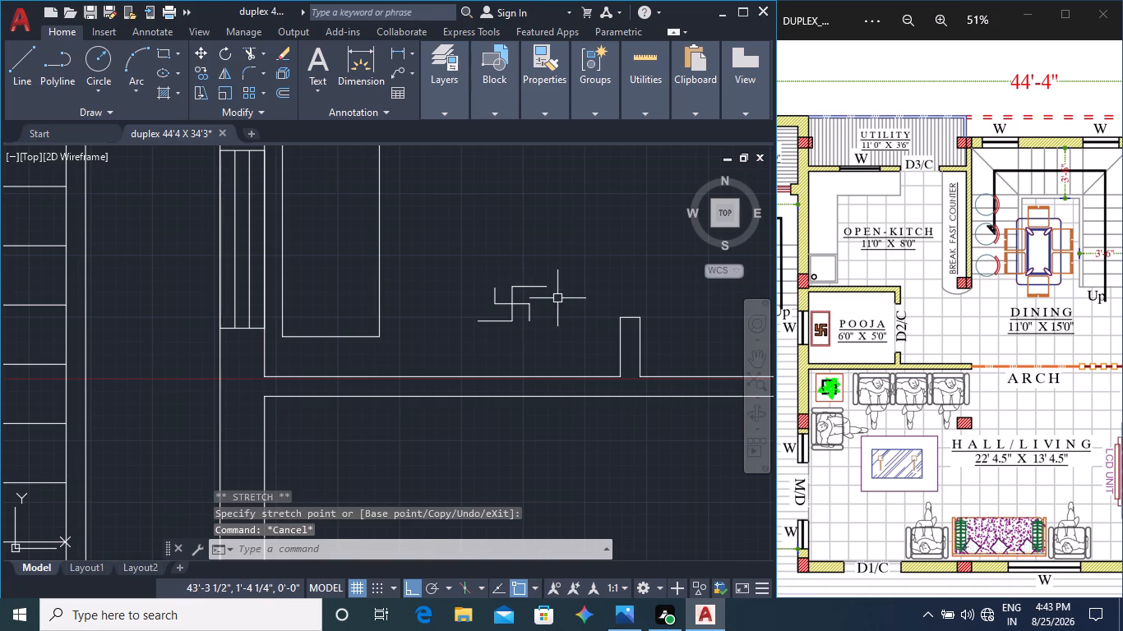
# Shorten the swastik's two horizontal end arms to about half their length by stretching their free ends inward.
pyautogui.click(544, 290)
pyautogui.click(549, 289)
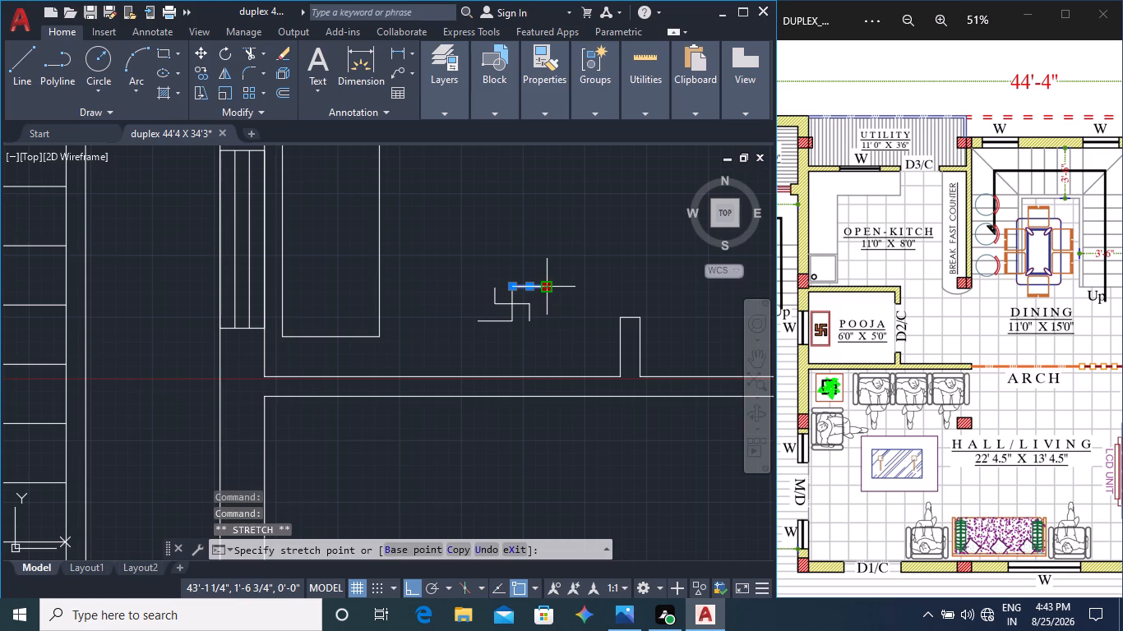
pyautogui.click(533, 289)
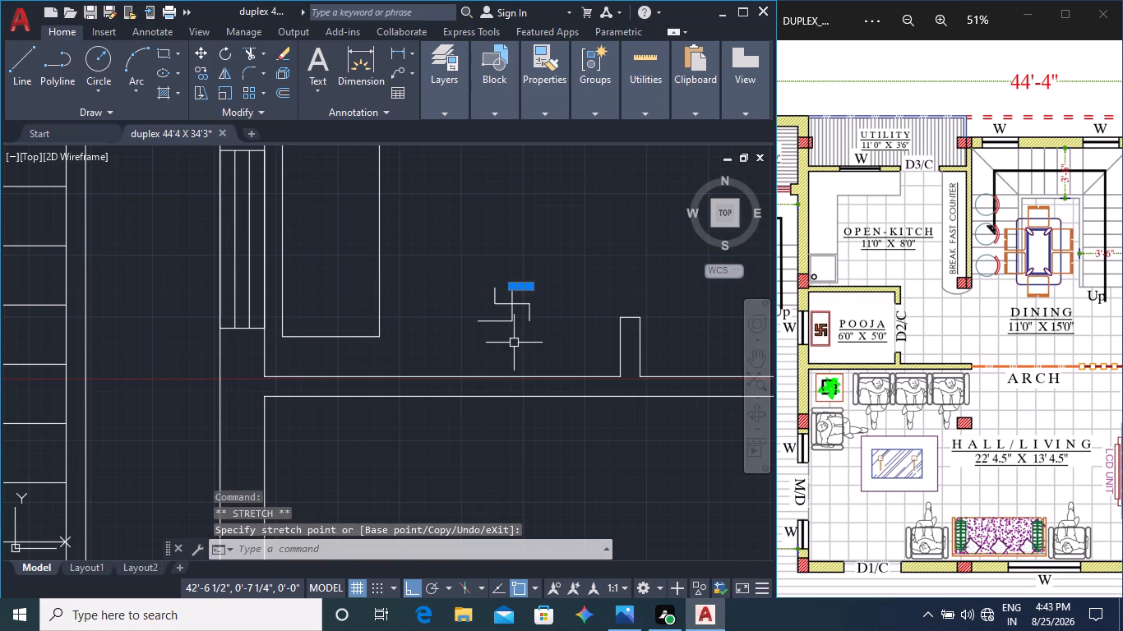
pyautogui.click(488, 323)
pyautogui.click(481, 323)
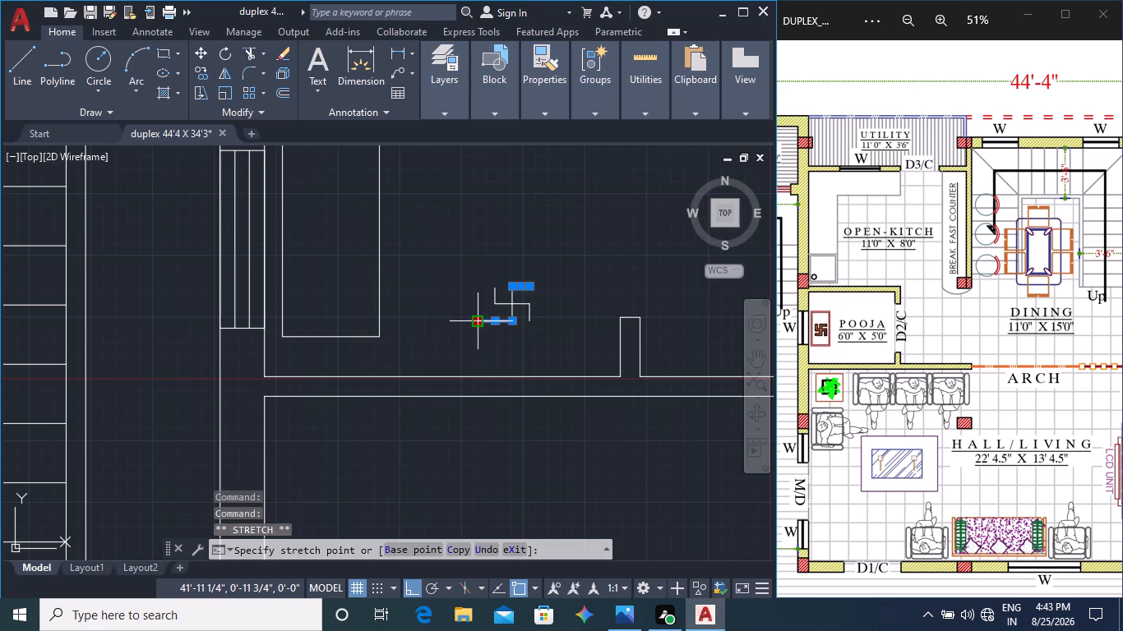
pyautogui.click(499, 323)
pyautogui.press('Escape')
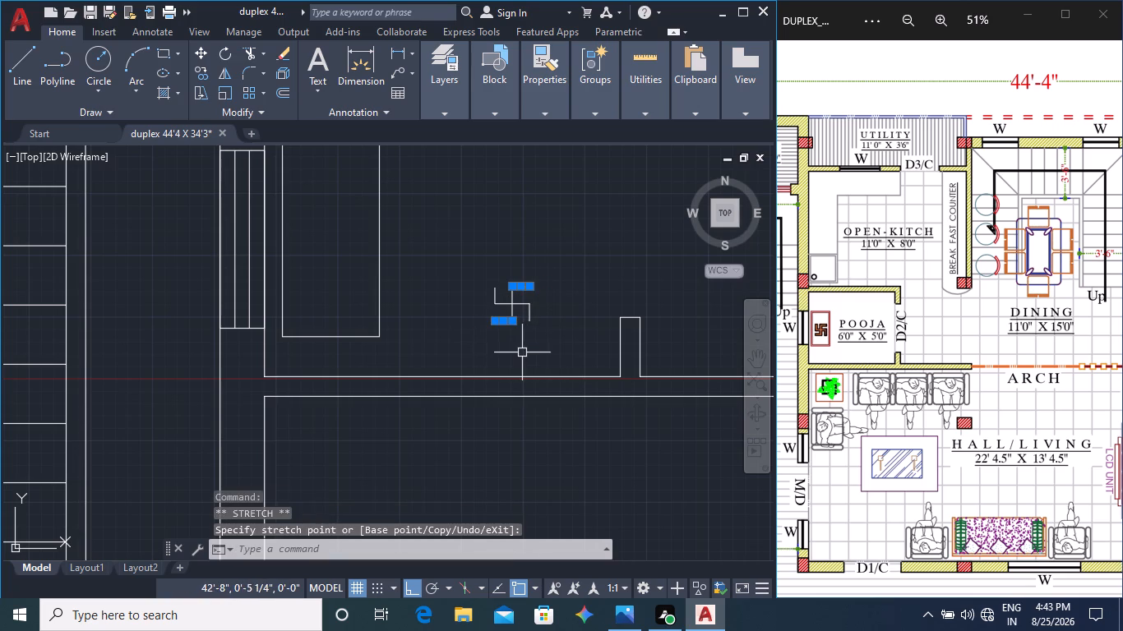
pyautogui.press('Escape')
pyautogui.press('Escape')
# Offset the swastik's long horizontal line 1" upward and its long vertical line 1" to the right.
pyautogui.scroll(2, 522, 307)
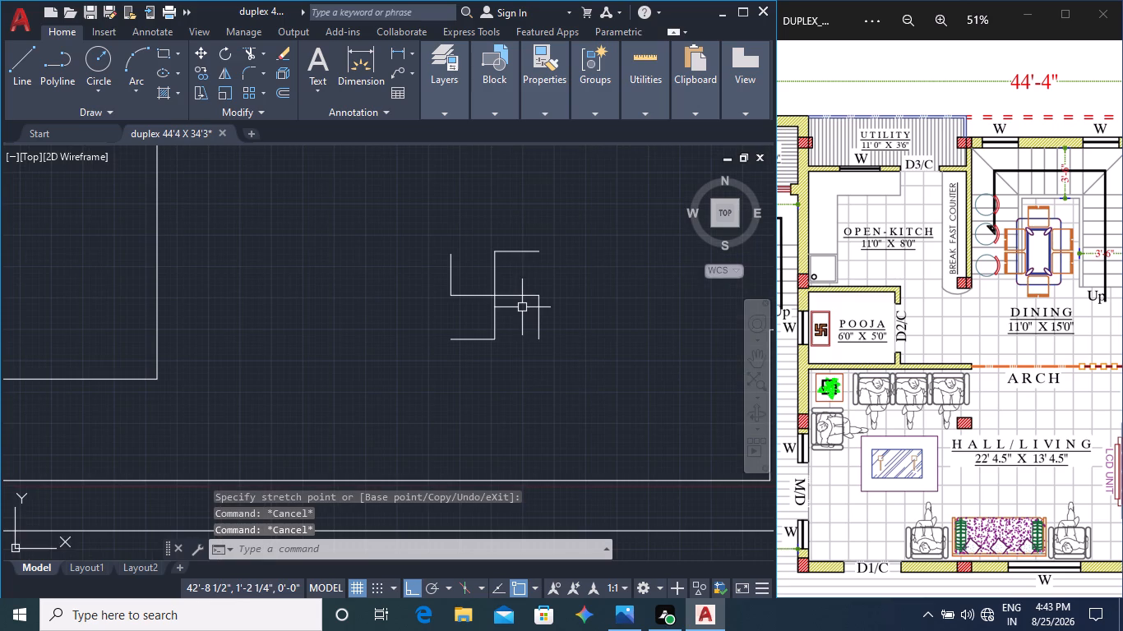
pyautogui.click(515, 296)
pyautogui.click(540, 322)
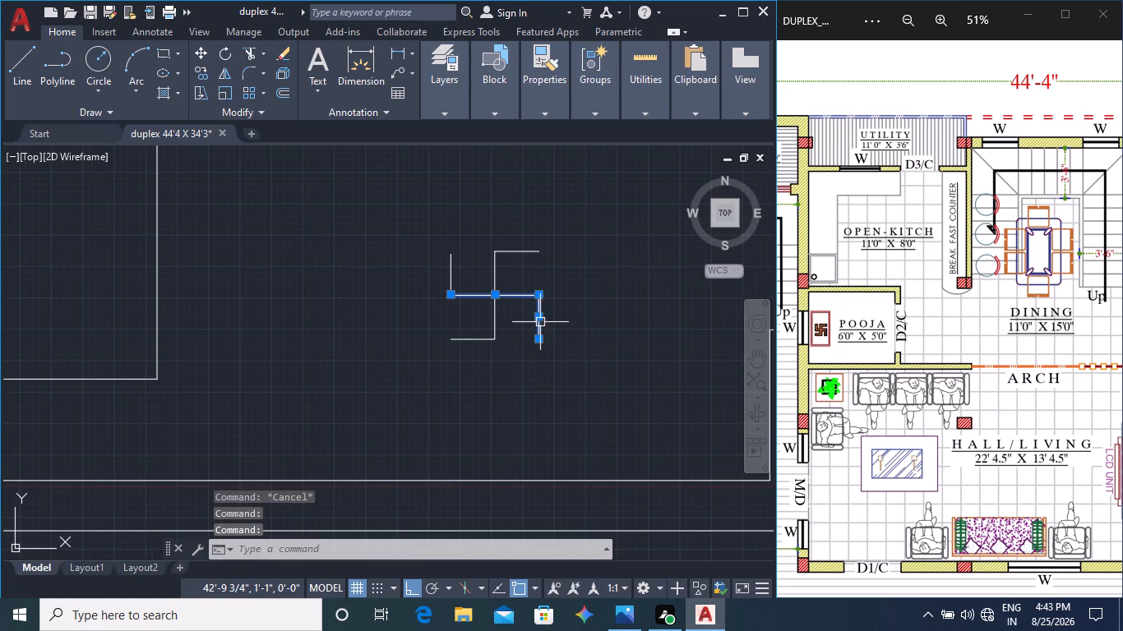
pyautogui.click(494, 316)
pyautogui.click(483, 333)
pyautogui.click(480, 342)
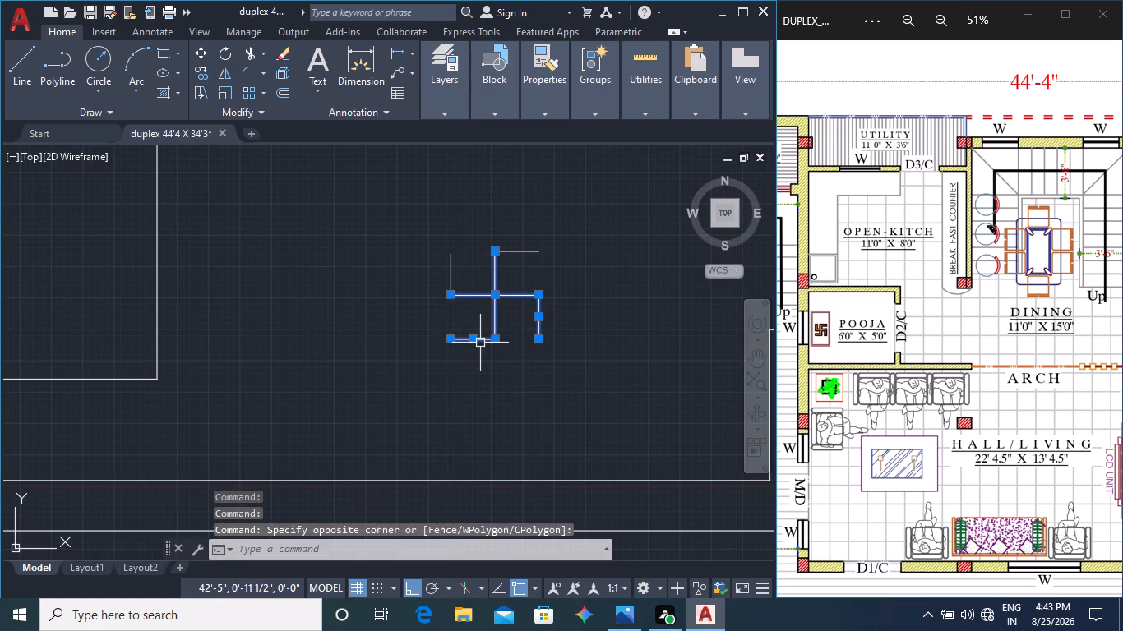
pyautogui.click(450, 280)
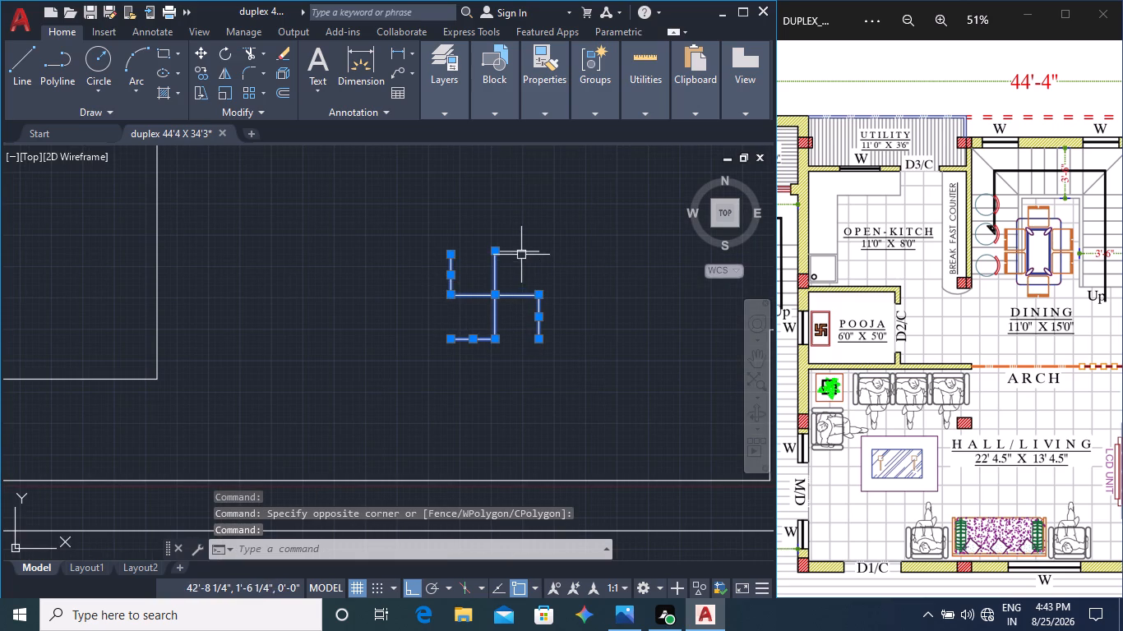
pyautogui.click(520, 254)
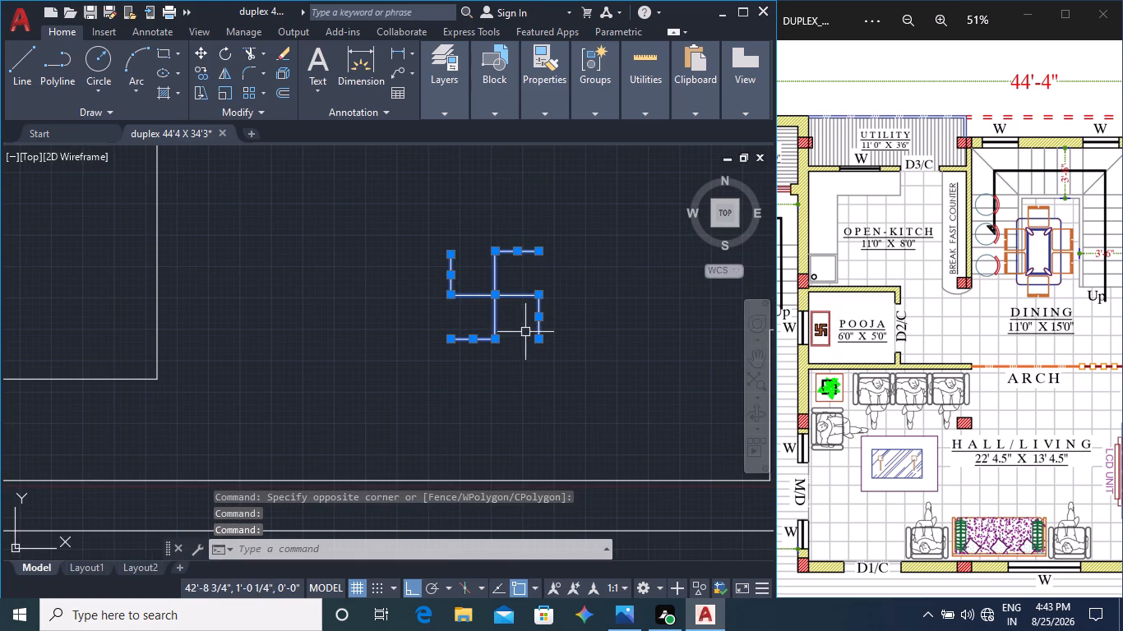
pyautogui.press('o')
pyautogui.press('Return')
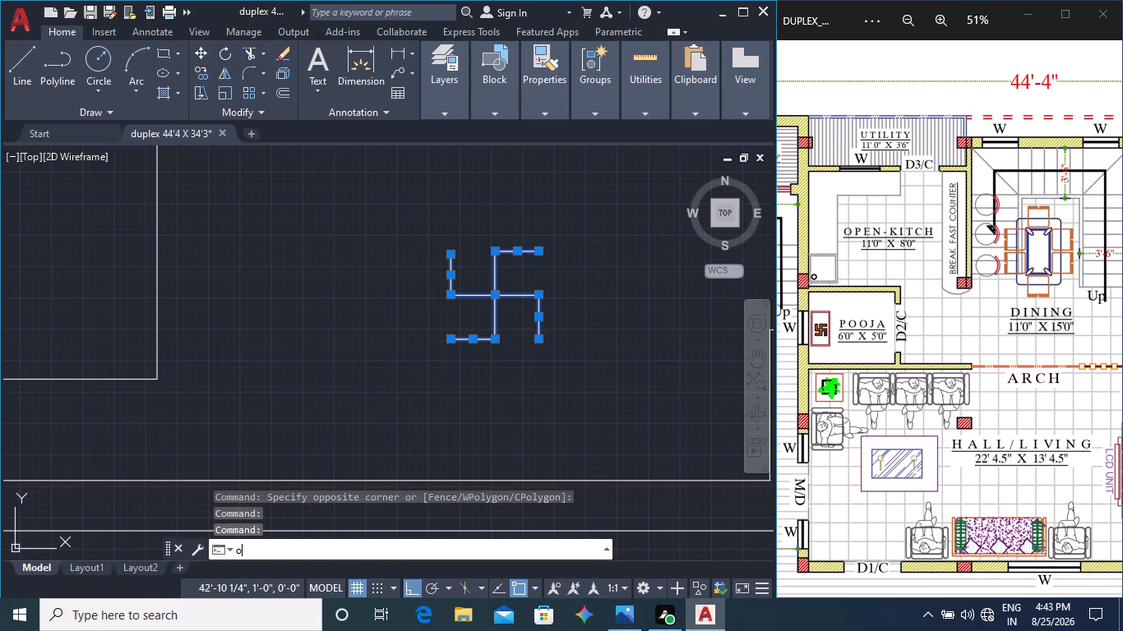
pyautogui.click(507, 297)
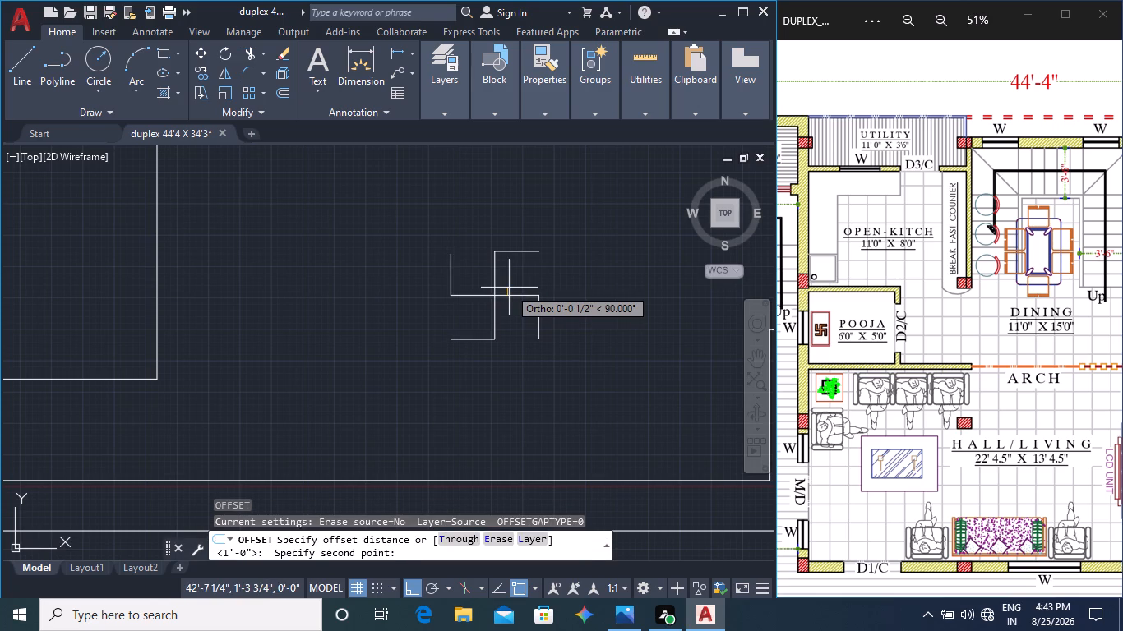
pyautogui.press('1')
pyautogui.hotkey('shift', '"')
pyautogui.press('Return')
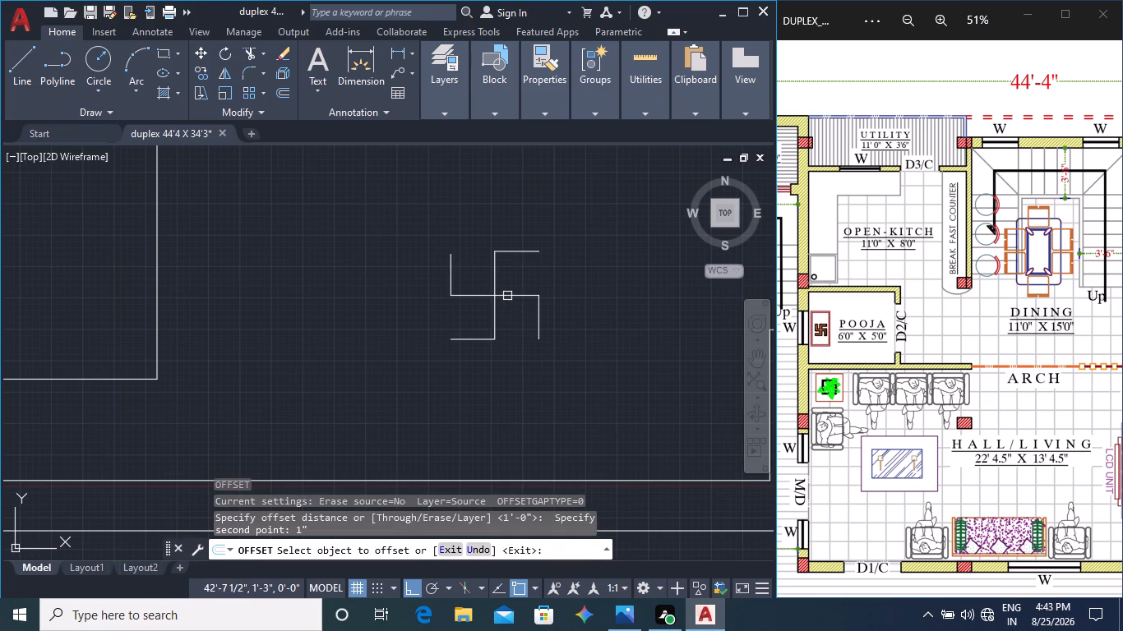
pyautogui.click(506, 296)
pyautogui.click(511, 283)
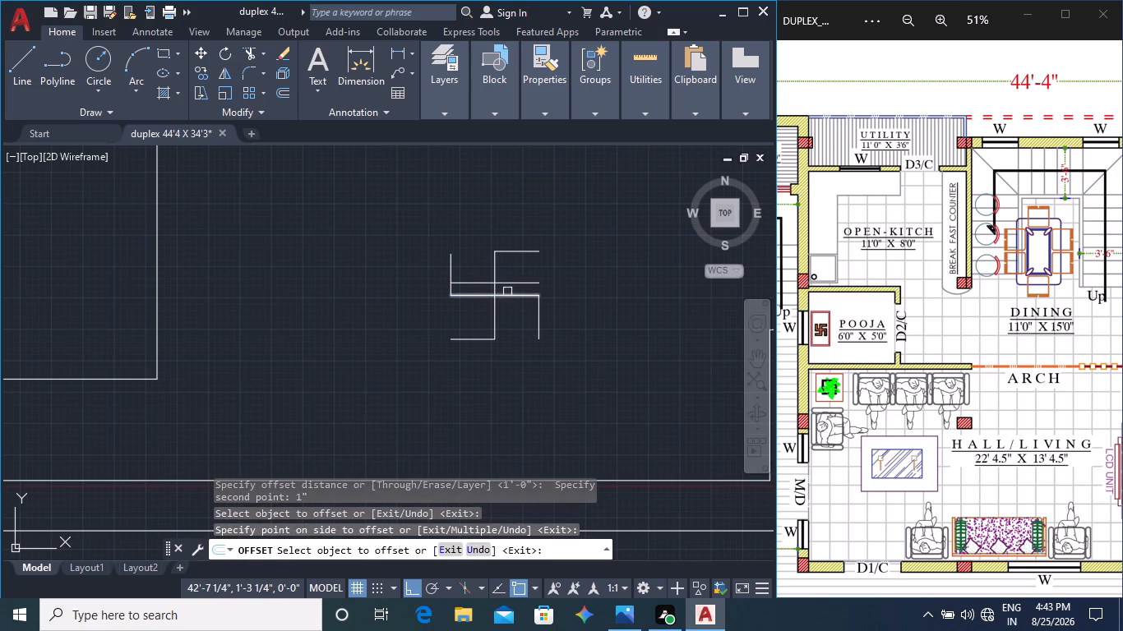
pyautogui.click(498, 275)
pyautogui.click(512, 275)
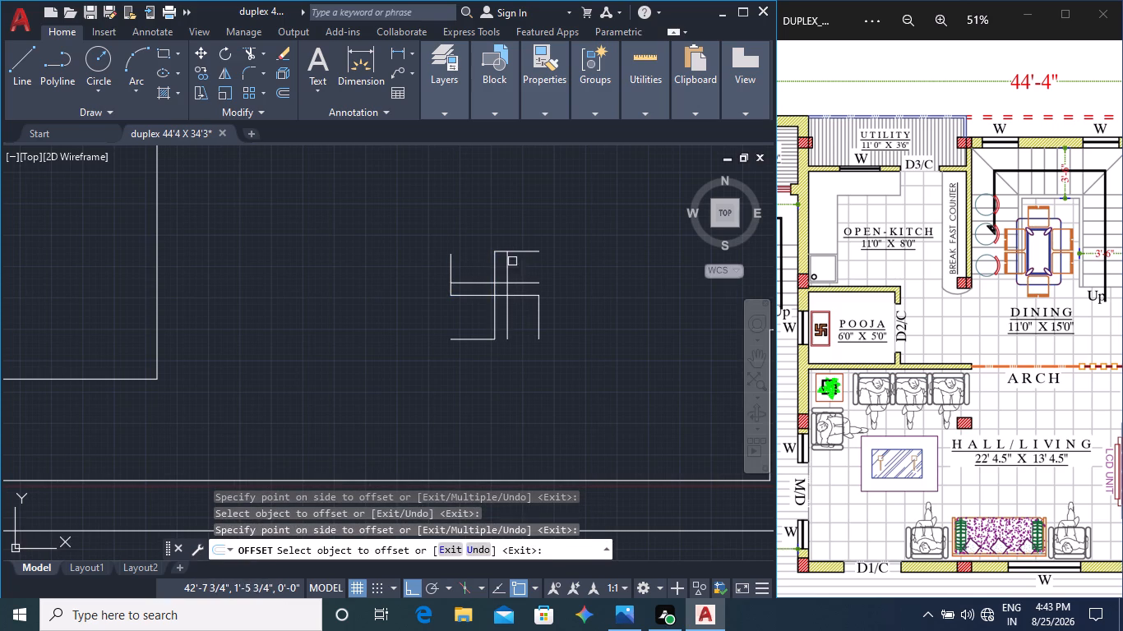
# Offset the swastik's upper horizontal arm 1" upward and its lower-right vertical arm 1" inward.
pyautogui.click(515, 251)
pyautogui.click(519, 239)
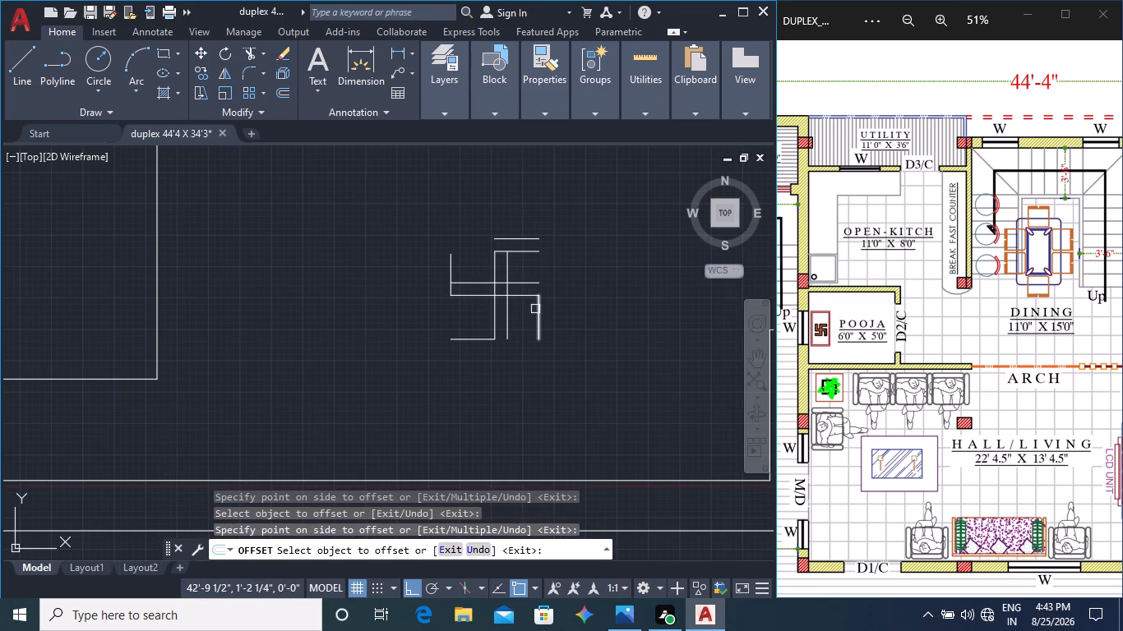
pyautogui.click(539, 326)
pyautogui.click(527, 324)
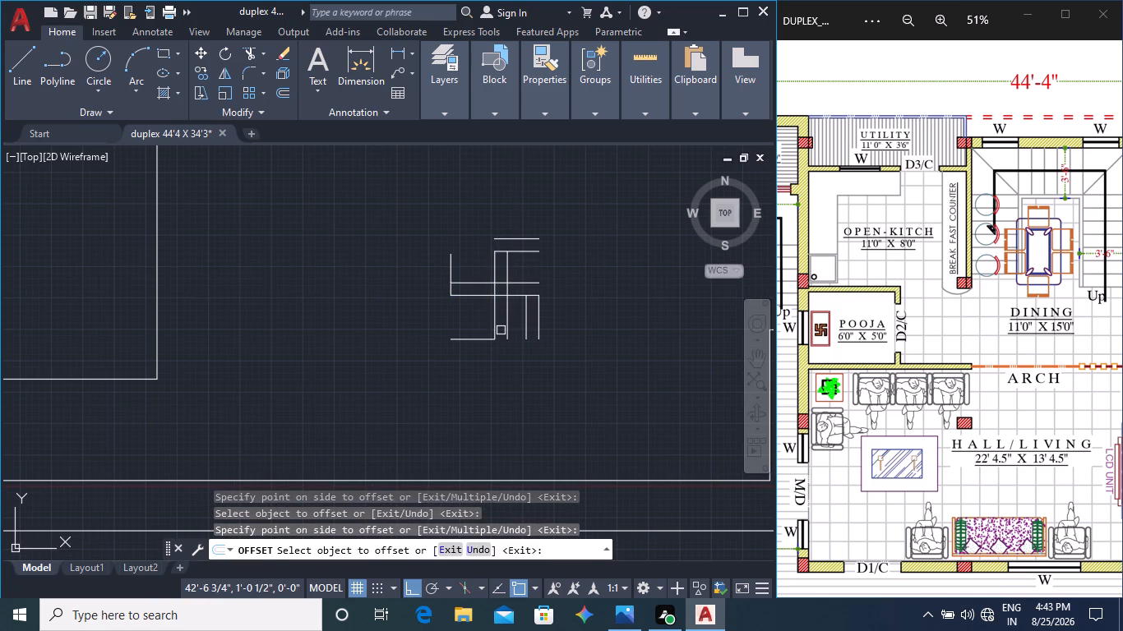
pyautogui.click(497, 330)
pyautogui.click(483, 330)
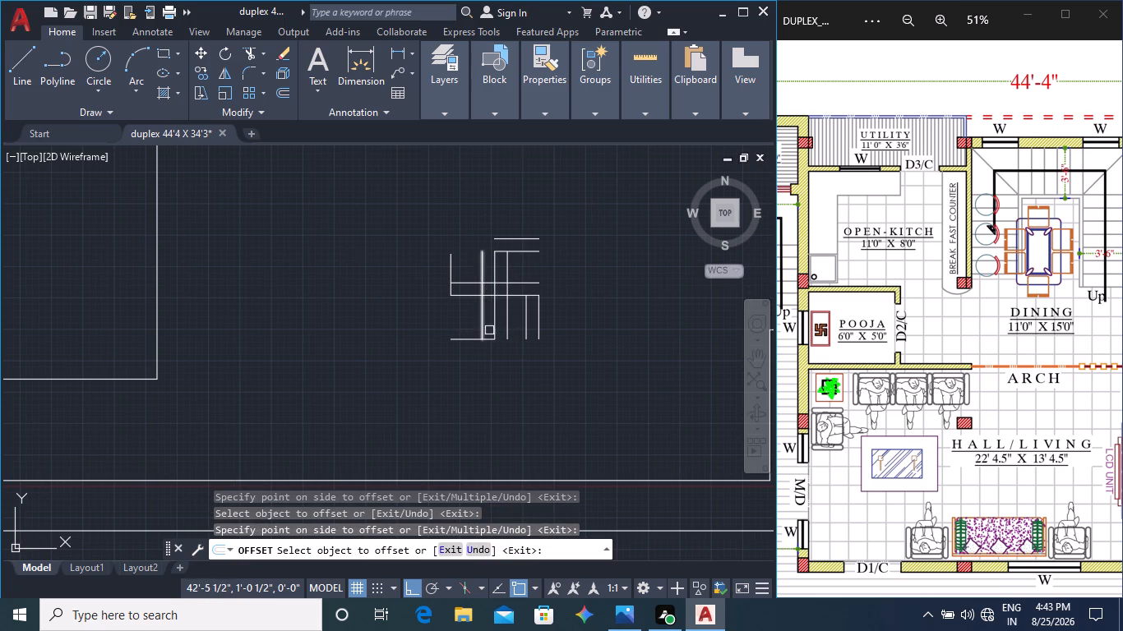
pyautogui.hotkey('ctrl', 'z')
# Offset the swastik's lower horizontal arm 1" upward and its upper-left vertical arm 1" inward.
pyautogui.click(483, 339)
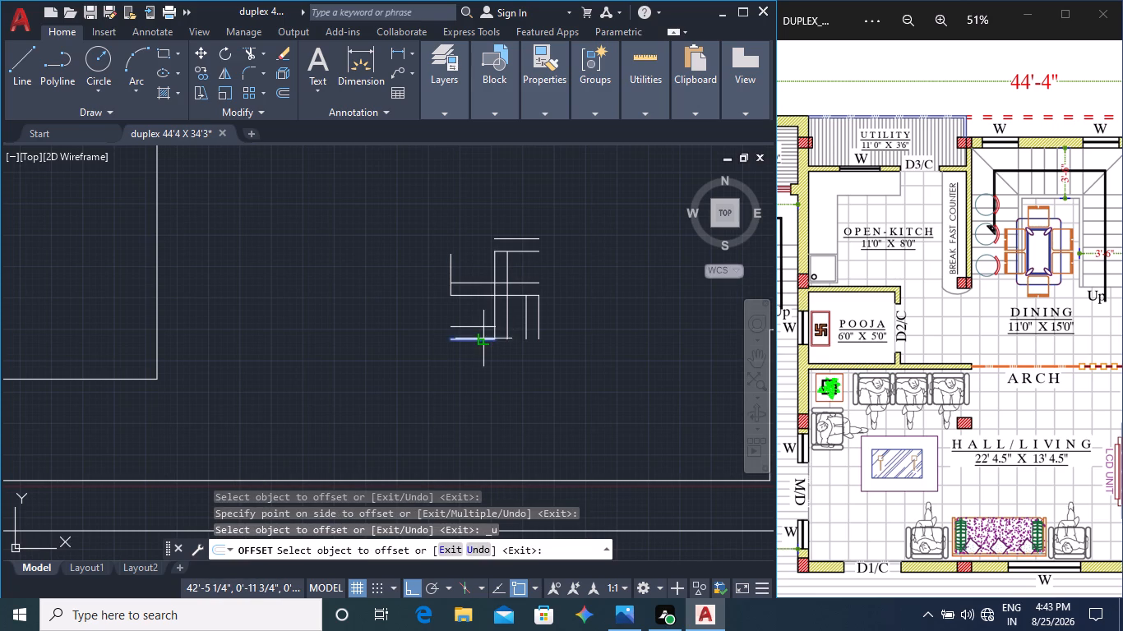
pyautogui.click(483, 325)
pyautogui.click(449, 271)
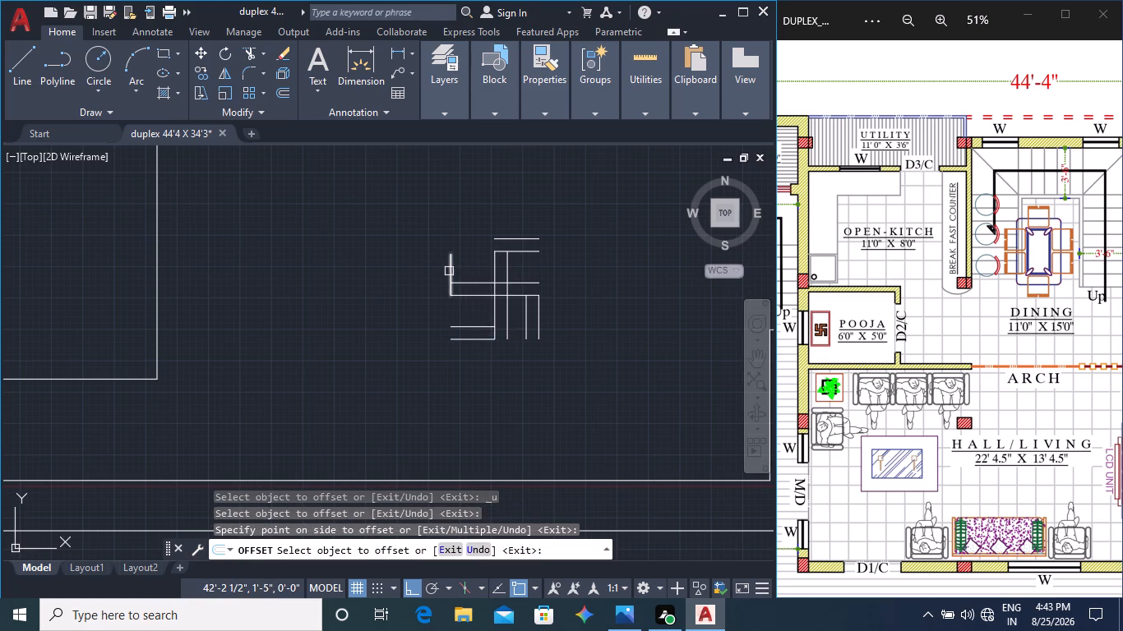
pyautogui.click(478, 278)
pyautogui.press('Escape')
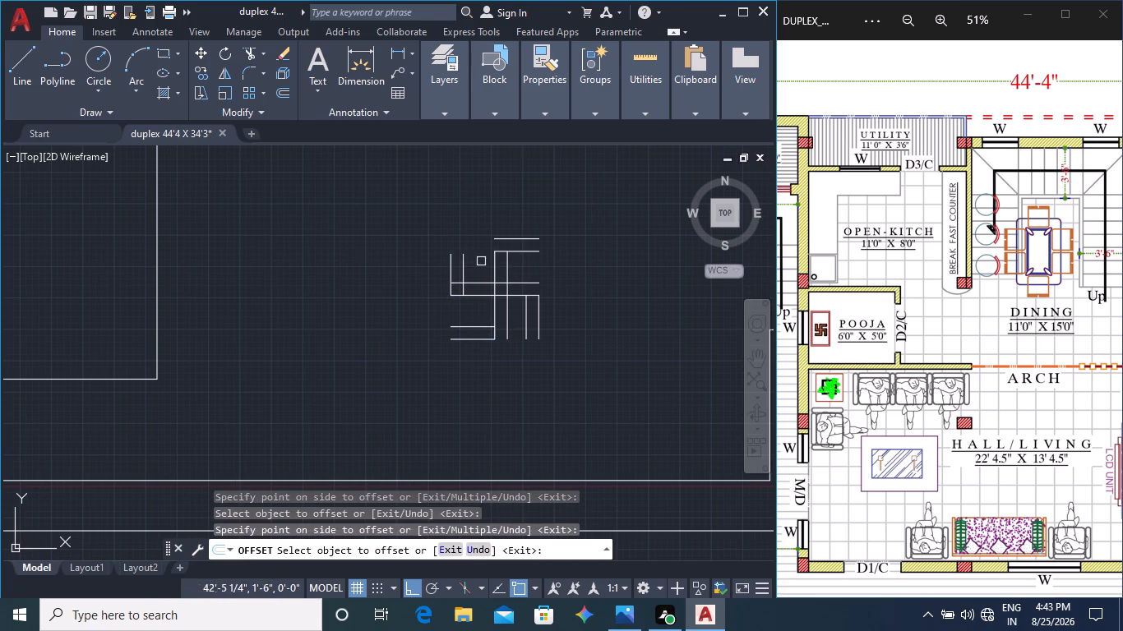
pyautogui.press('Escape')
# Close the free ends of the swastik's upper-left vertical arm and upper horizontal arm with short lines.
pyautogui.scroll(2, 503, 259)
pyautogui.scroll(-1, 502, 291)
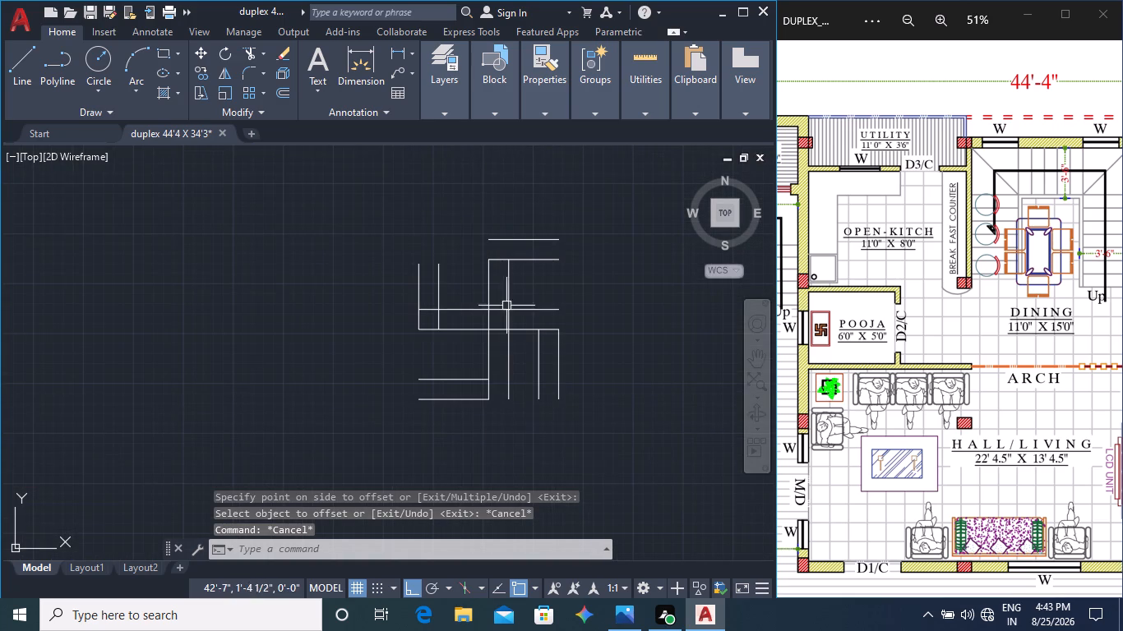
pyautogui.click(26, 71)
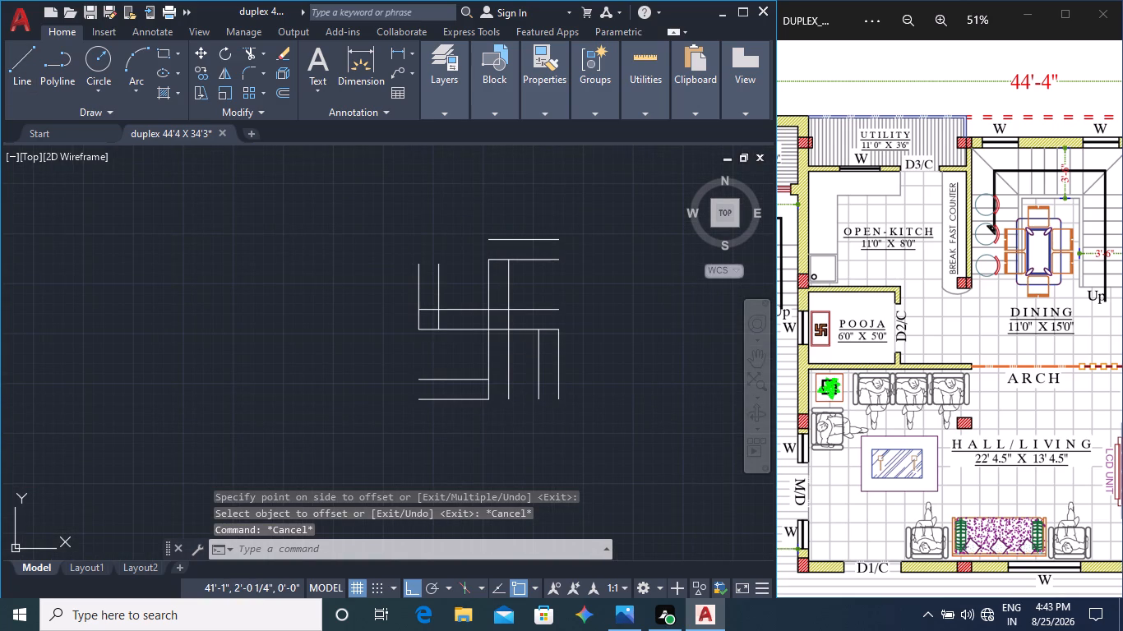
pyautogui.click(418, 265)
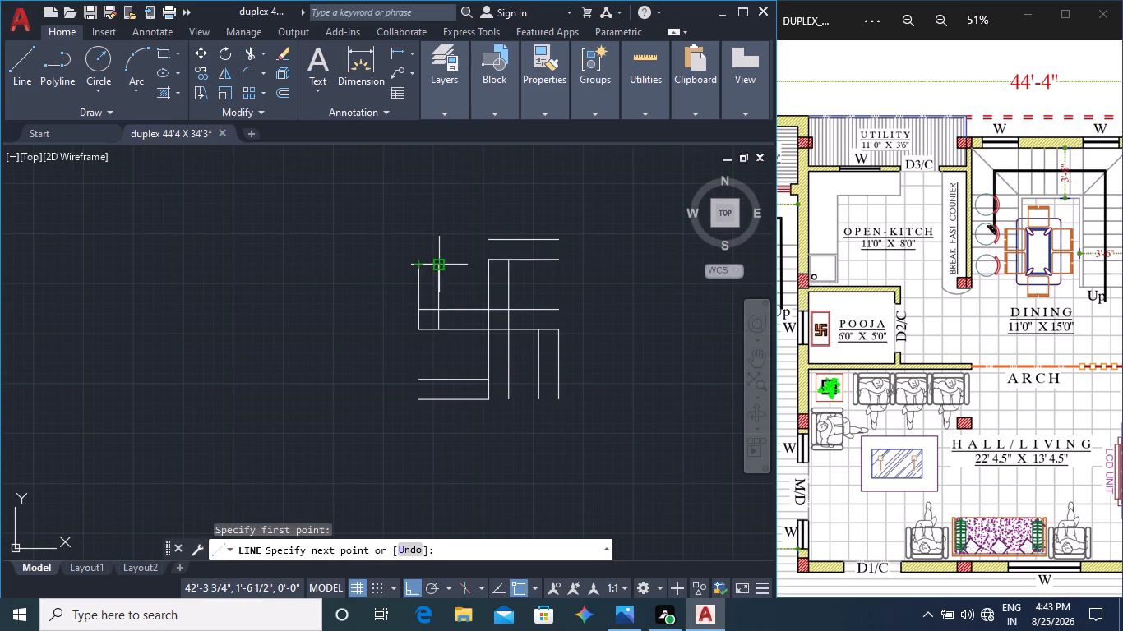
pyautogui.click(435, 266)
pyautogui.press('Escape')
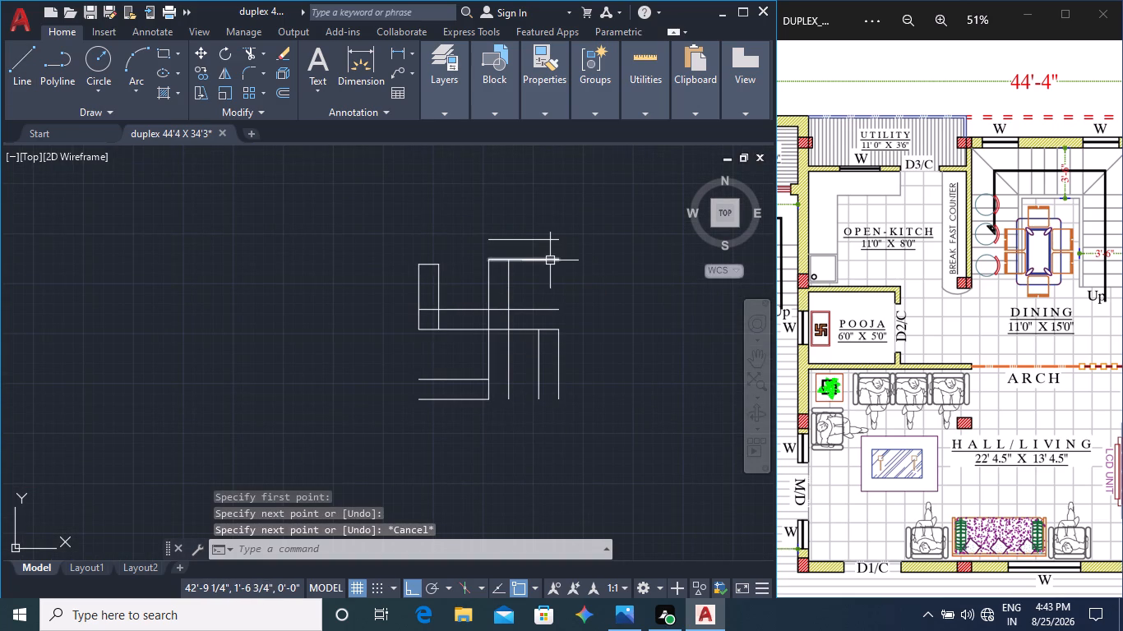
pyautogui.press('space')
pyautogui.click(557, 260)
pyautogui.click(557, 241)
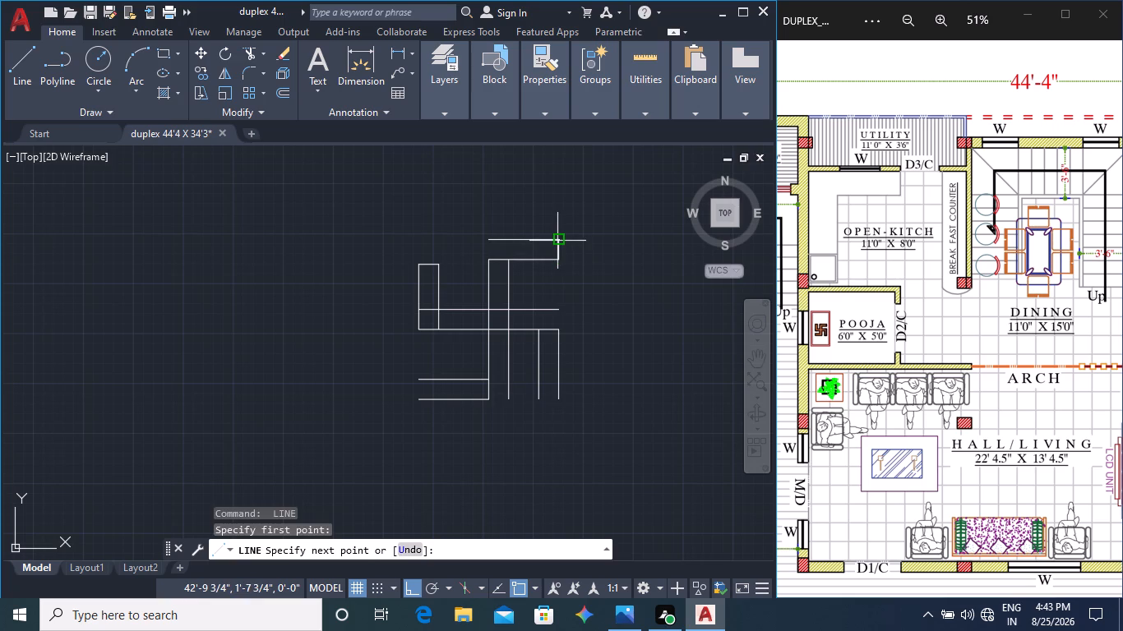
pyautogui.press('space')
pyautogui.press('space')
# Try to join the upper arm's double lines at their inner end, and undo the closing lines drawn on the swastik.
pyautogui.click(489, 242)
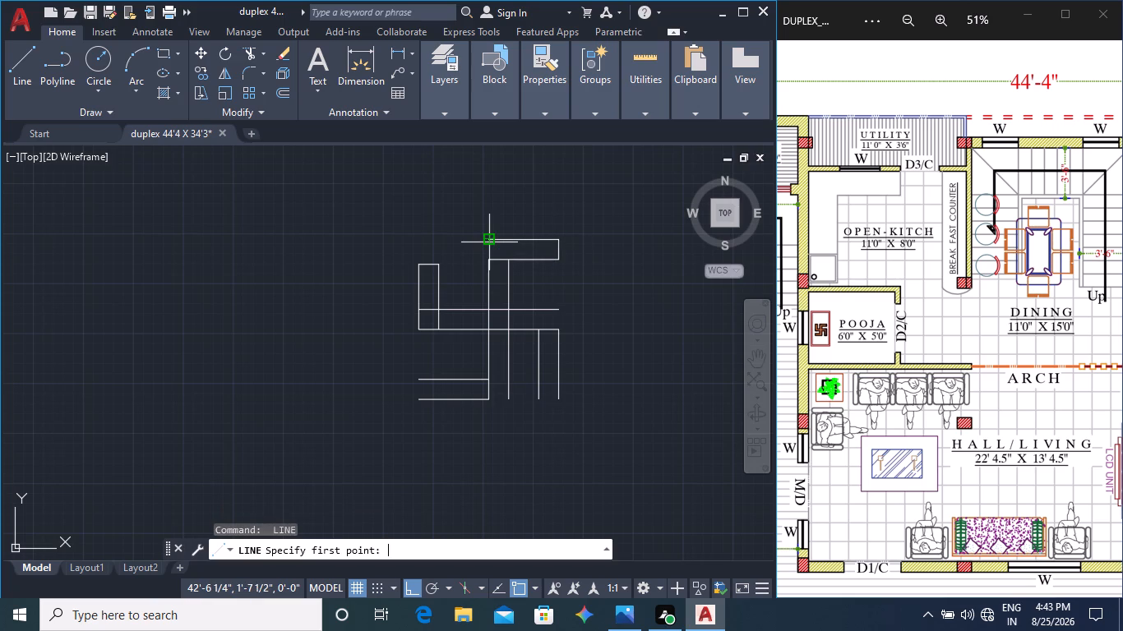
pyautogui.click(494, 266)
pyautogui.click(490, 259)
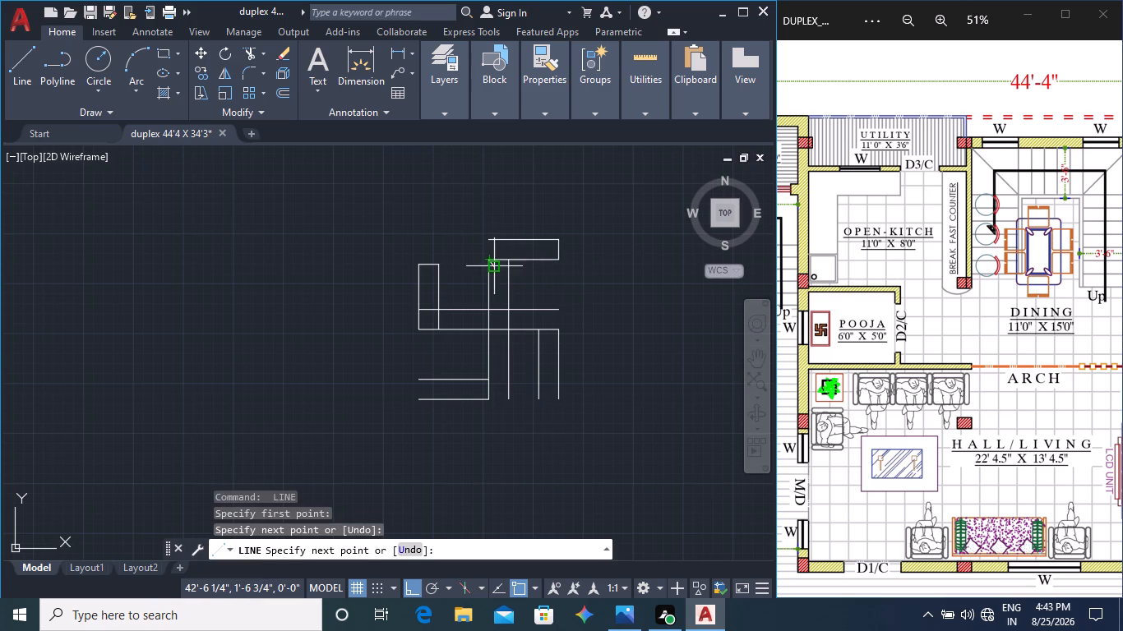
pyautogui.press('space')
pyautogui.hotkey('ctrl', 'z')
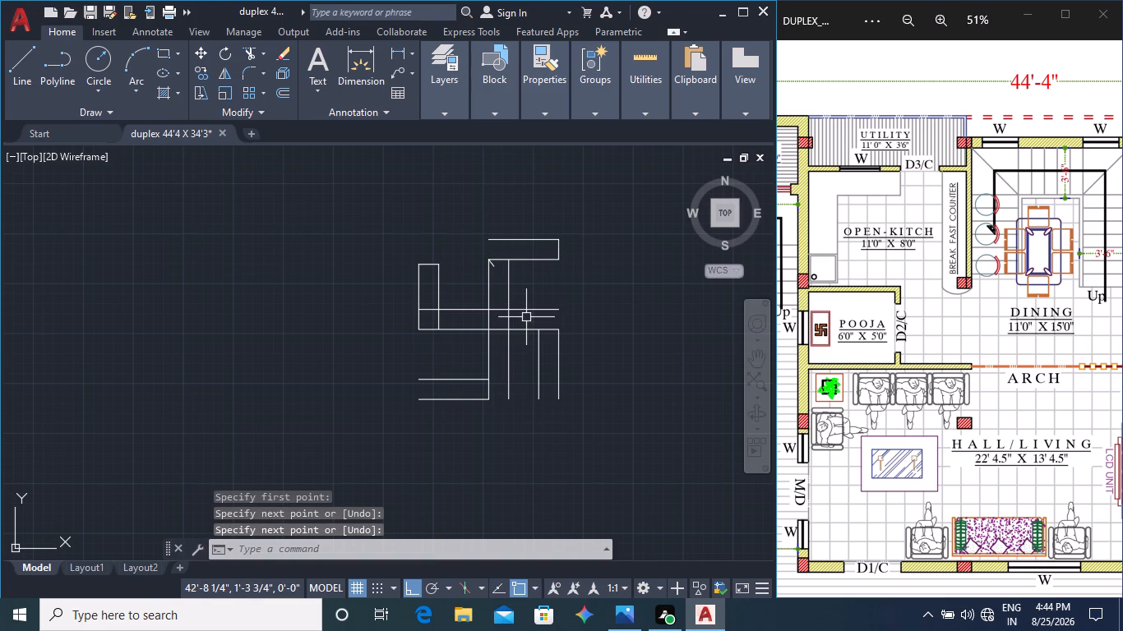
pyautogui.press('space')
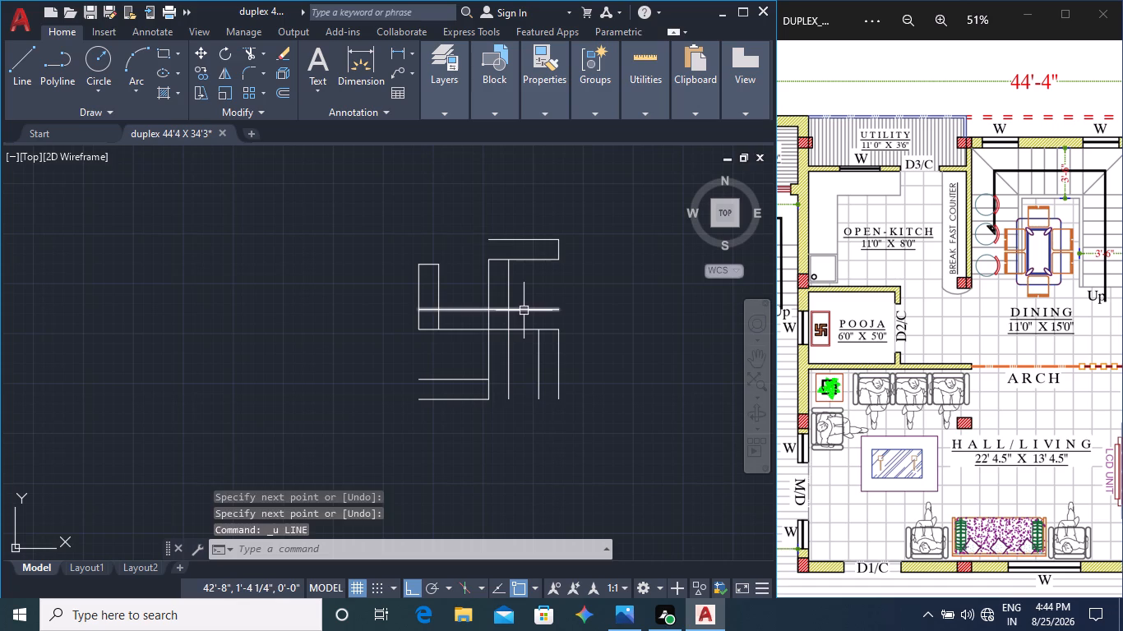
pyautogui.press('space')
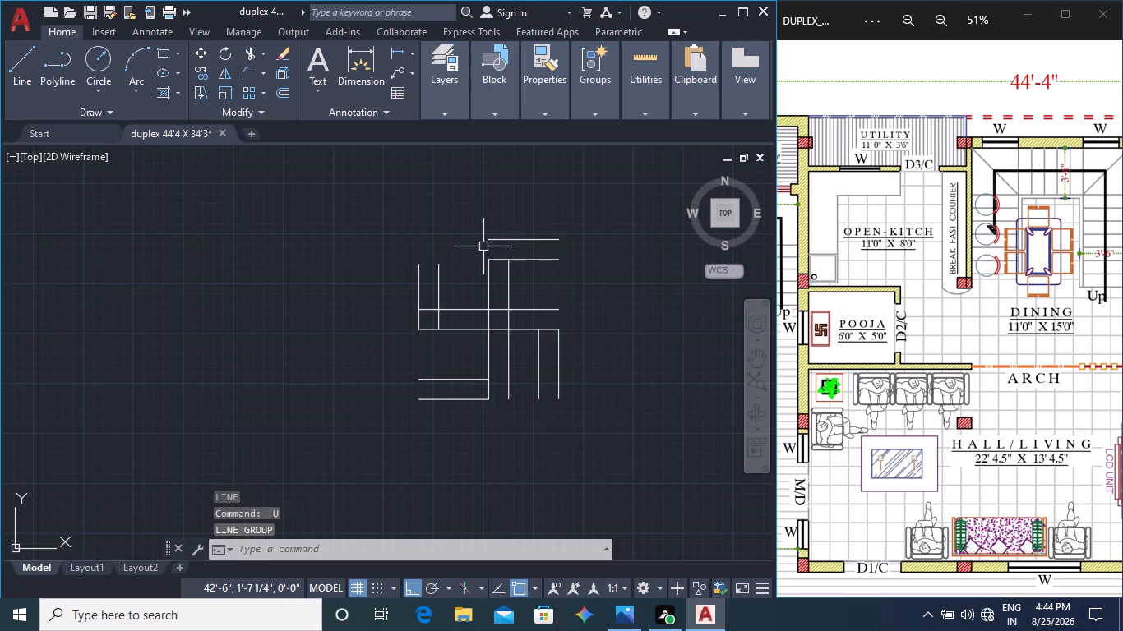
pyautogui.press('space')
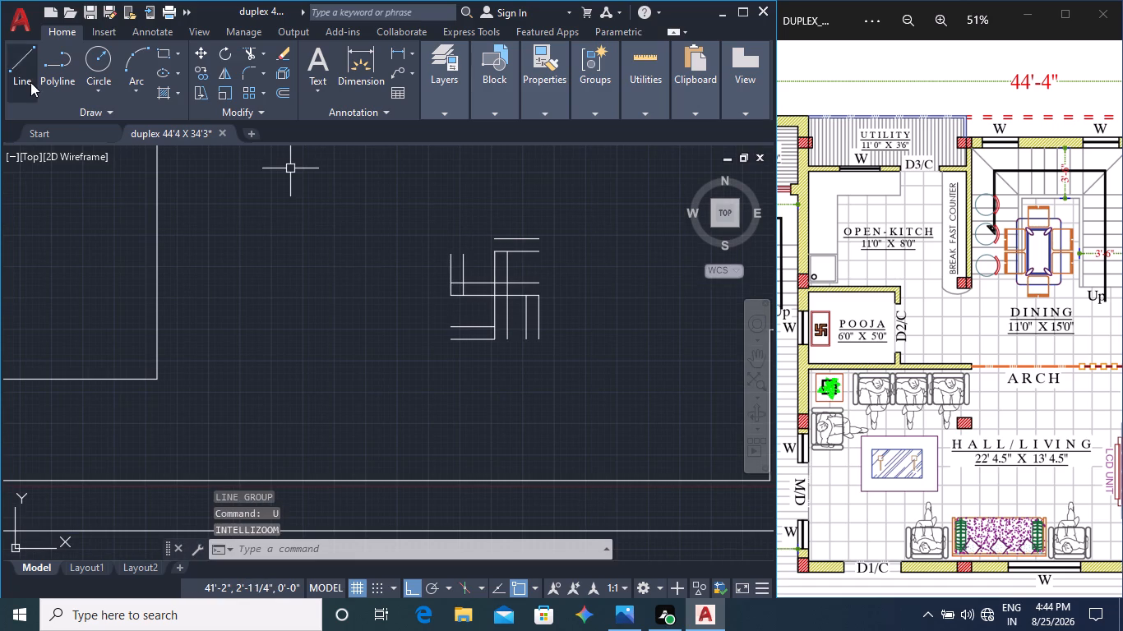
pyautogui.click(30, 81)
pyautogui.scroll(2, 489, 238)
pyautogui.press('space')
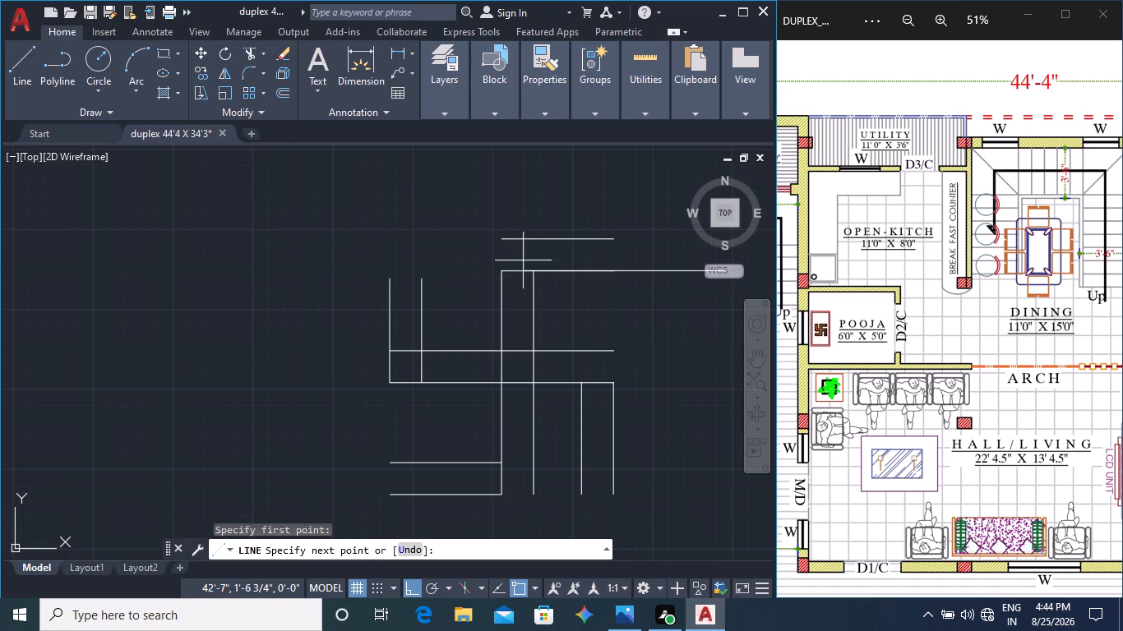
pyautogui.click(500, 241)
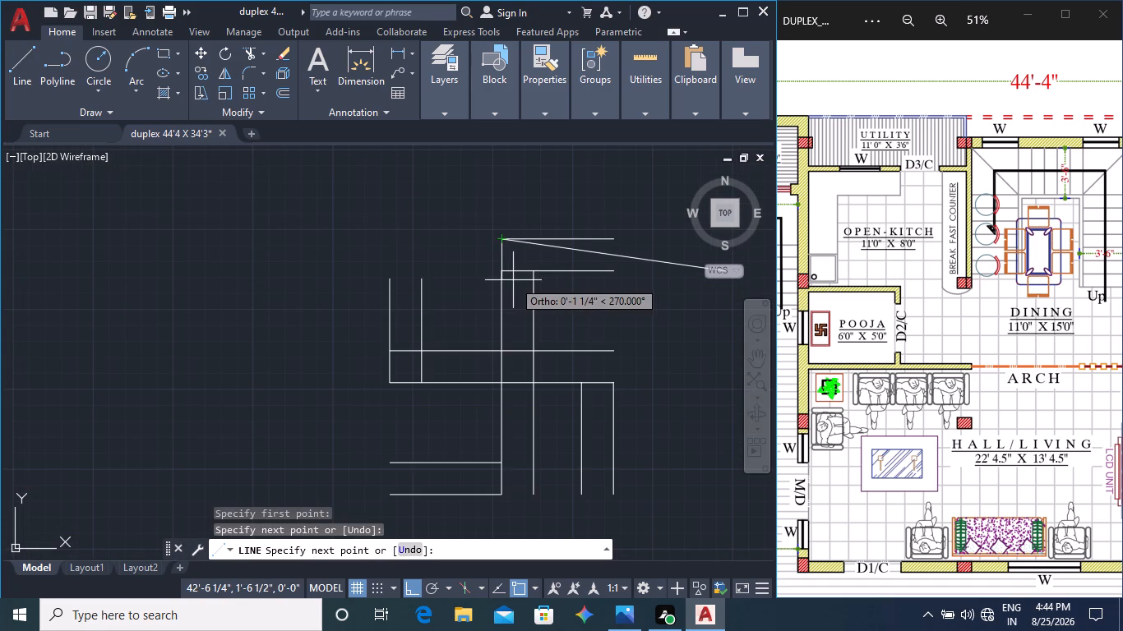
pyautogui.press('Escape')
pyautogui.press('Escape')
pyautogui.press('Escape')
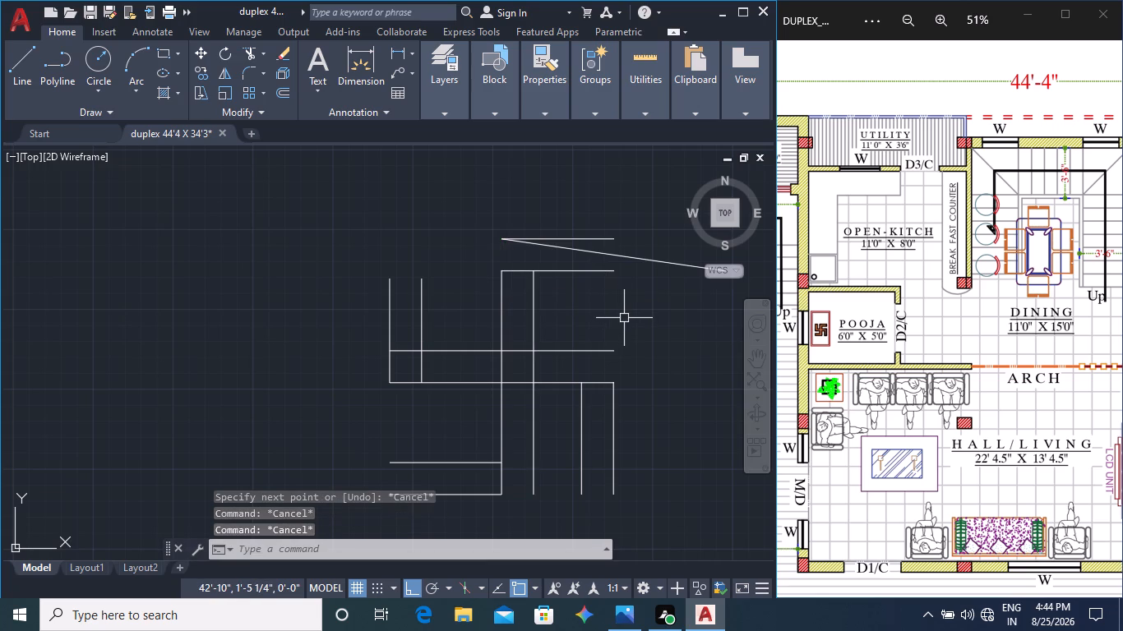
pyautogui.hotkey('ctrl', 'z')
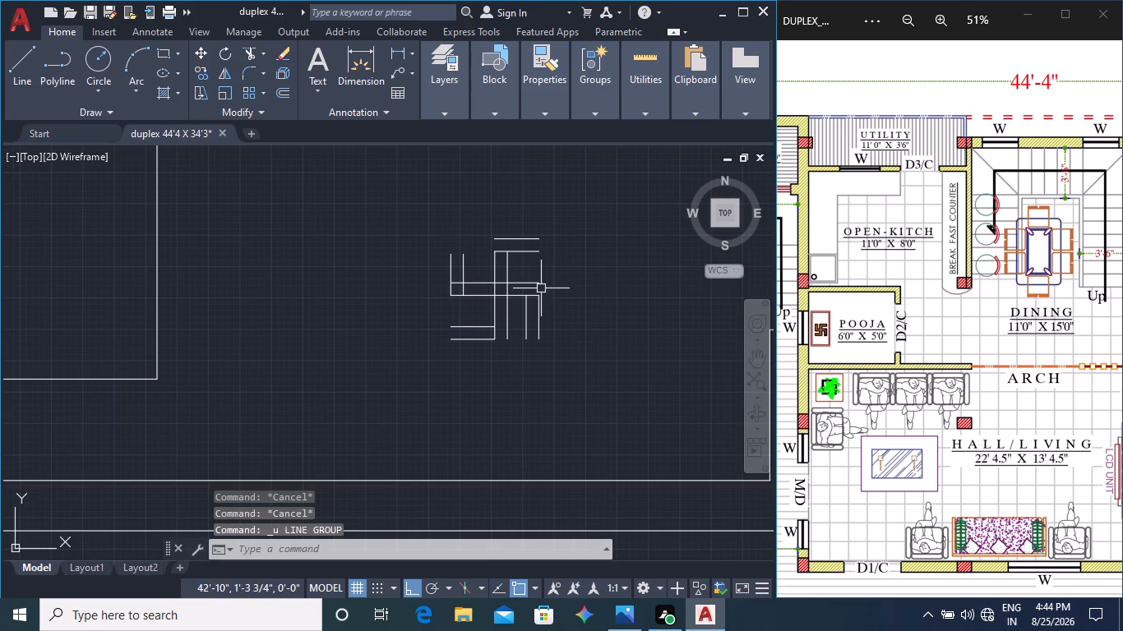
# Draw a 1" line closing the free end of the swastik's upper-left vertical arm.
pyautogui.scroll(1, 514, 272)
pyautogui.press('l')
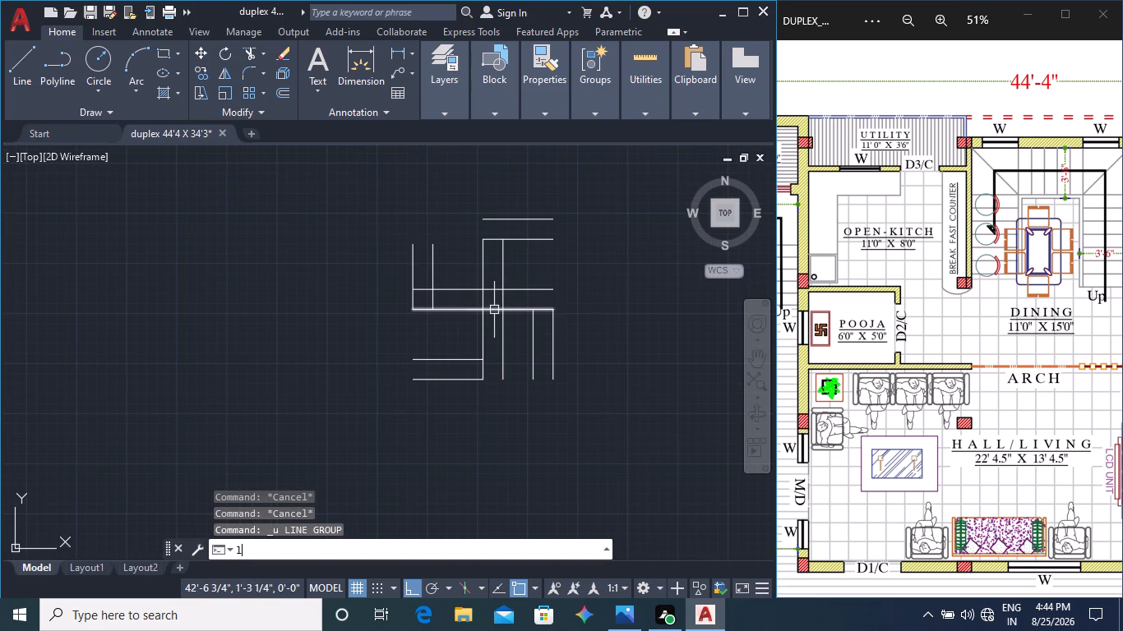
pyautogui.press('Return')
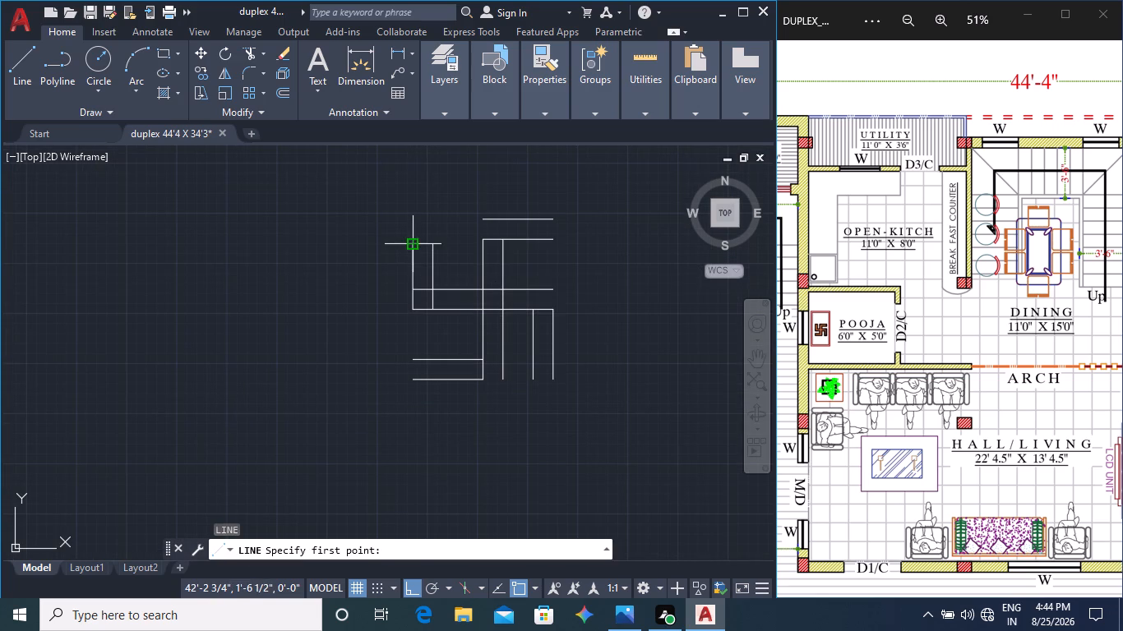
pyautogui.click(415, 246)
pyautogui.click(438, 246)
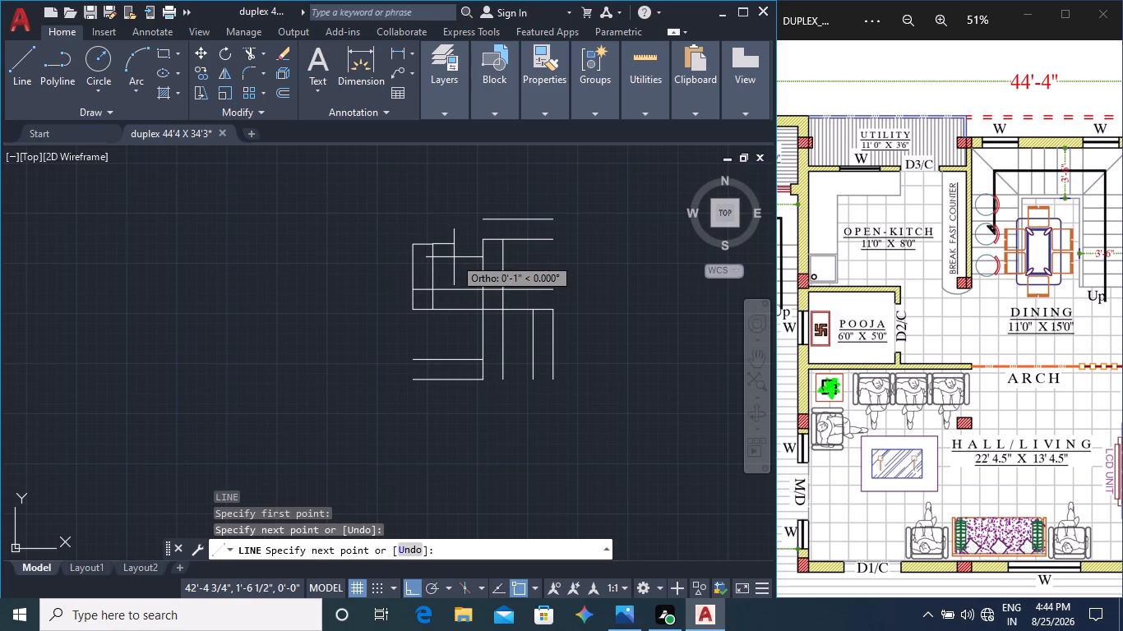
pyautogui.press('space')
# Draw short vertical lines closing both ends of the swastik's upper horizontal arm.
pyautogui.press('space')
pyautogui.click(484, 221)
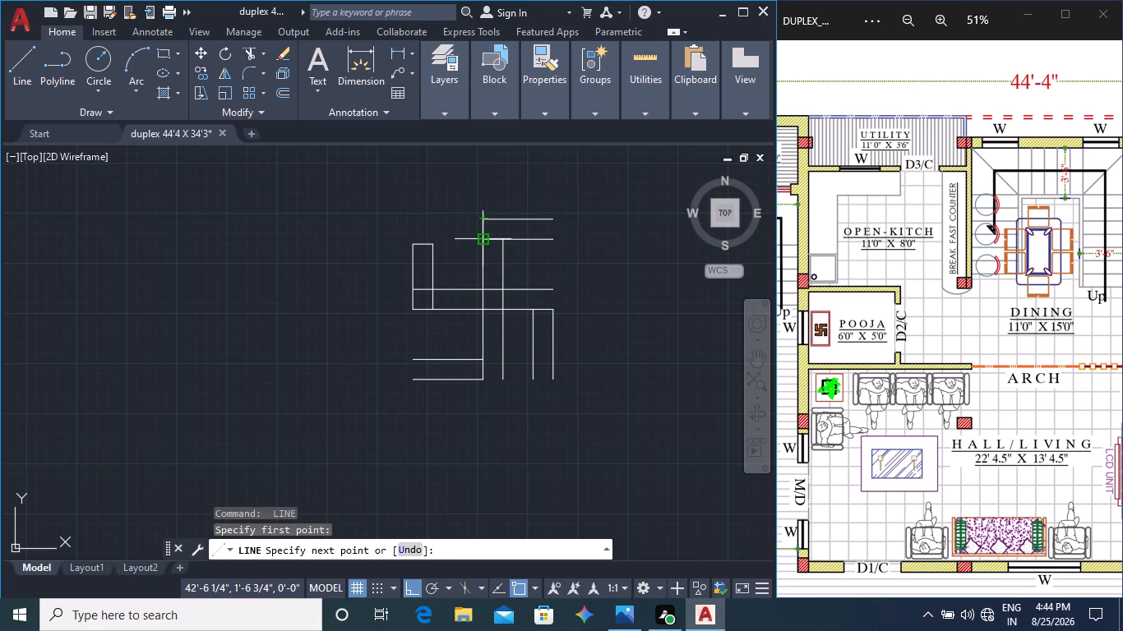
pyautogui.click(483, 242)
pyautogui.press('space')
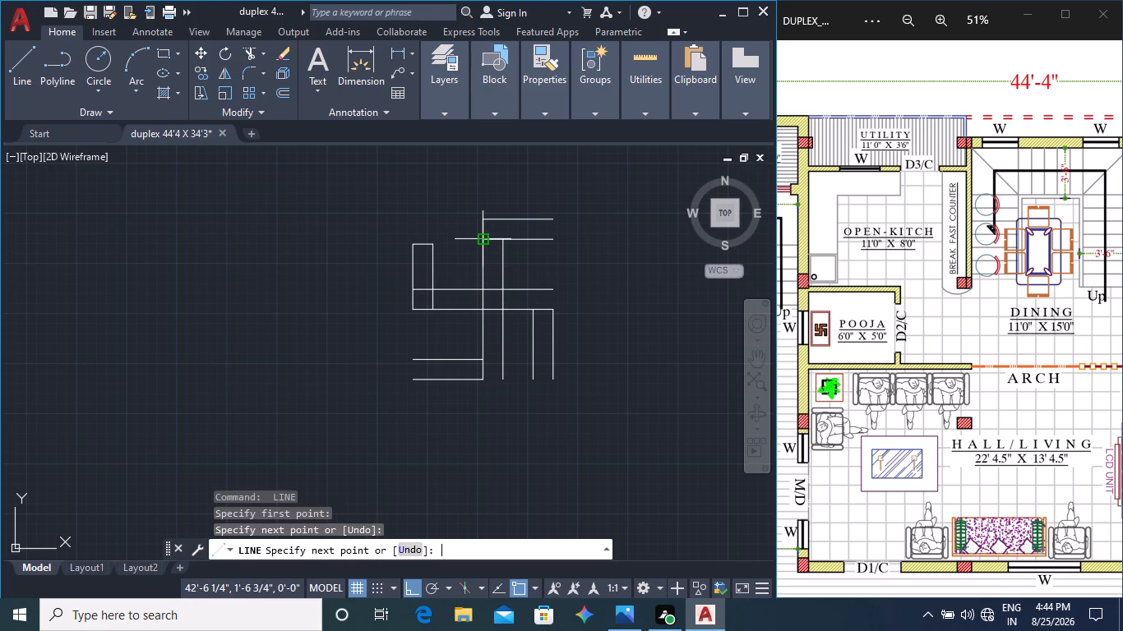
pyautogui.press('space')
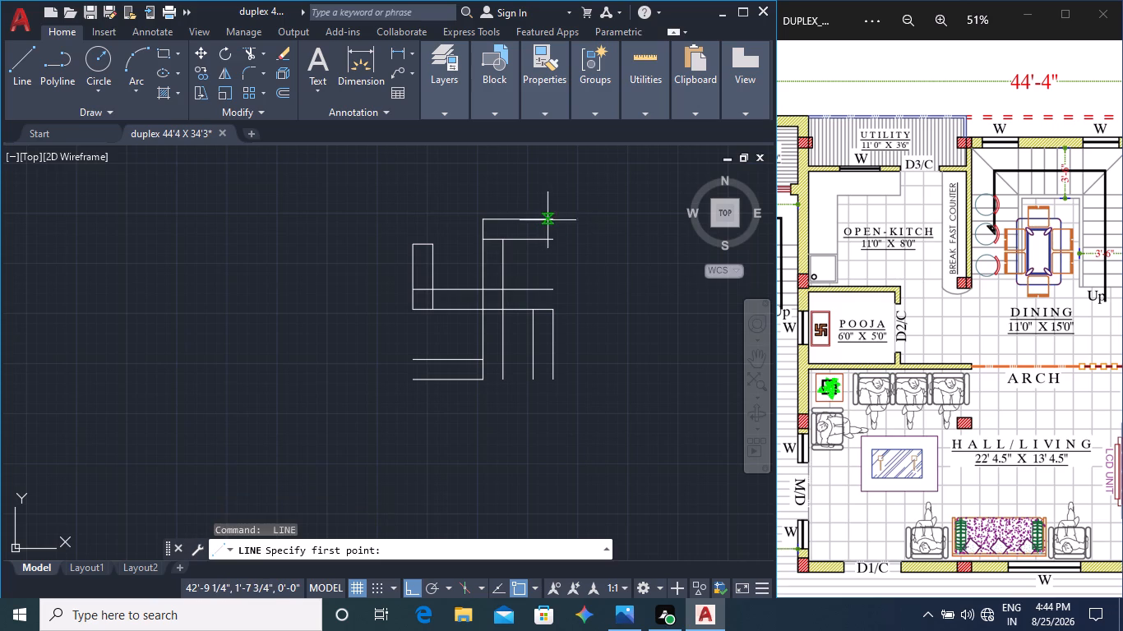
pyautogui.click(552, 220)
pyautogui.click(556, 242)
pyautogui.press('space')
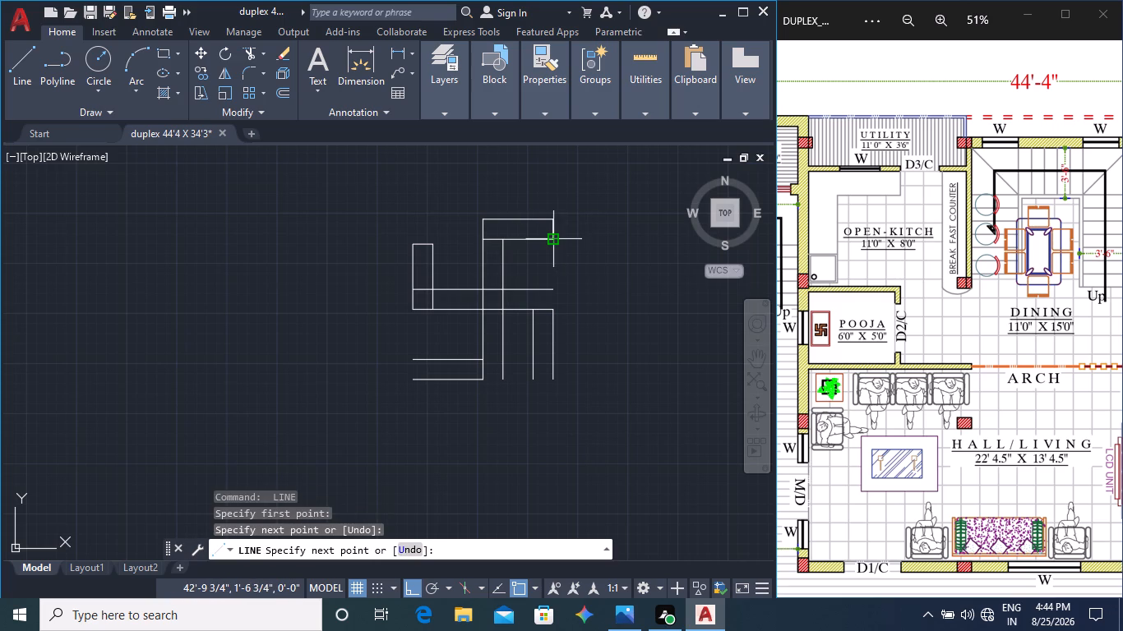
# Draw short lines closing the bottom of the swastik's lower-right vertical arm and the right end of its central horizontal bar.
pyautogui.press('space')
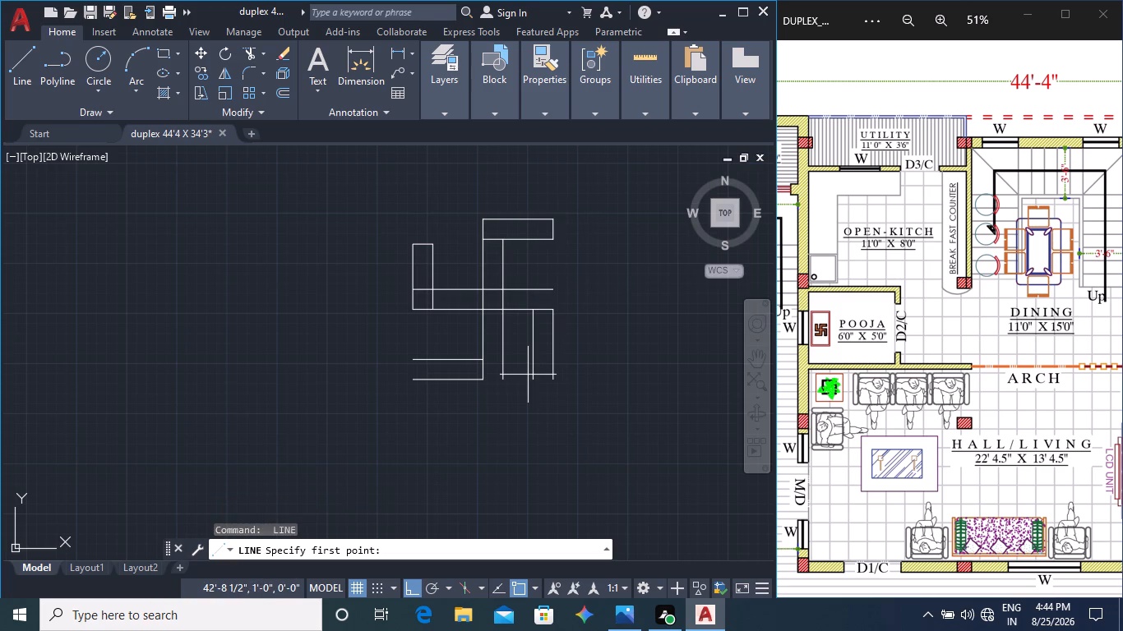
pyautogui.click(534, 376)
pyautogui.click(555, 376)
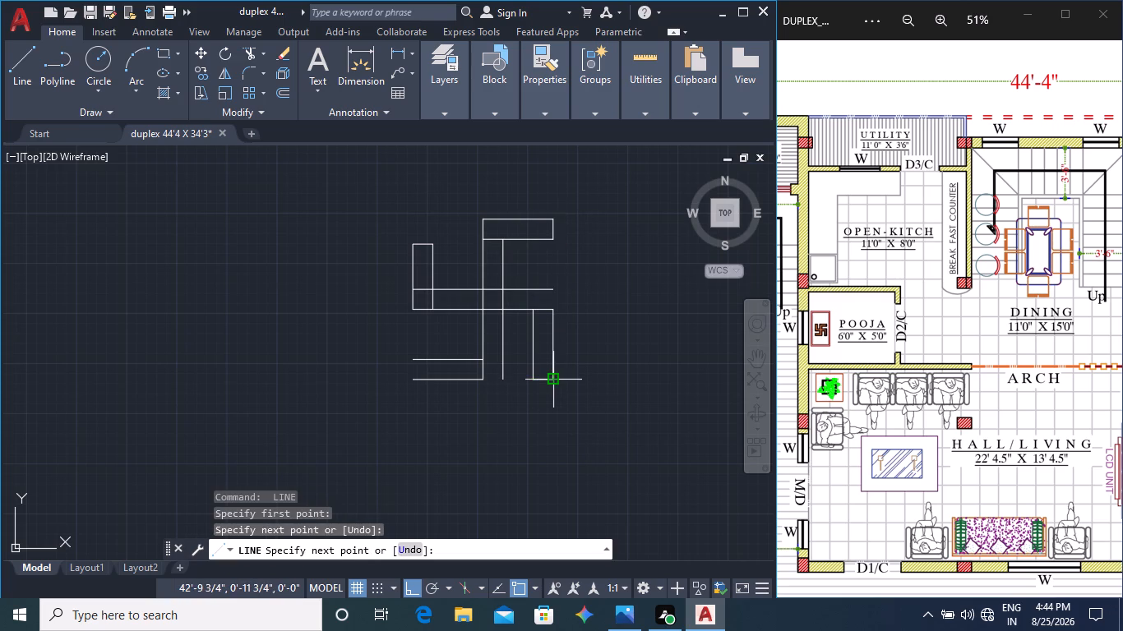
pyautogui.press('space')
pyautogui.press('space')
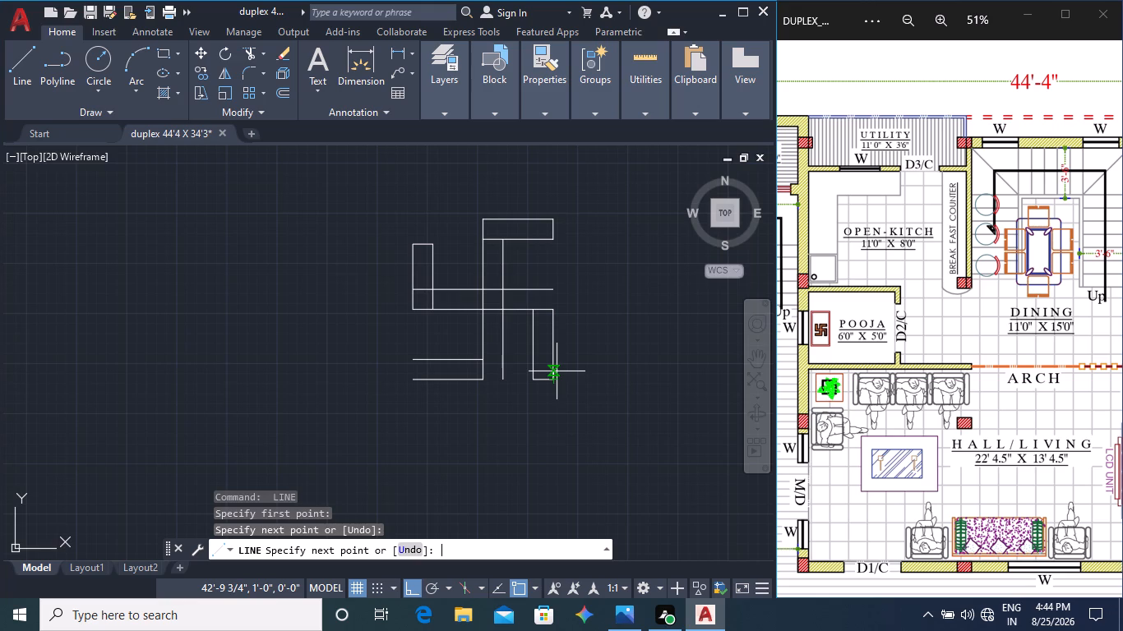
pyautogui.click(552, 310)
pyautogui.click(551, 288)
pyautogui.press('space')
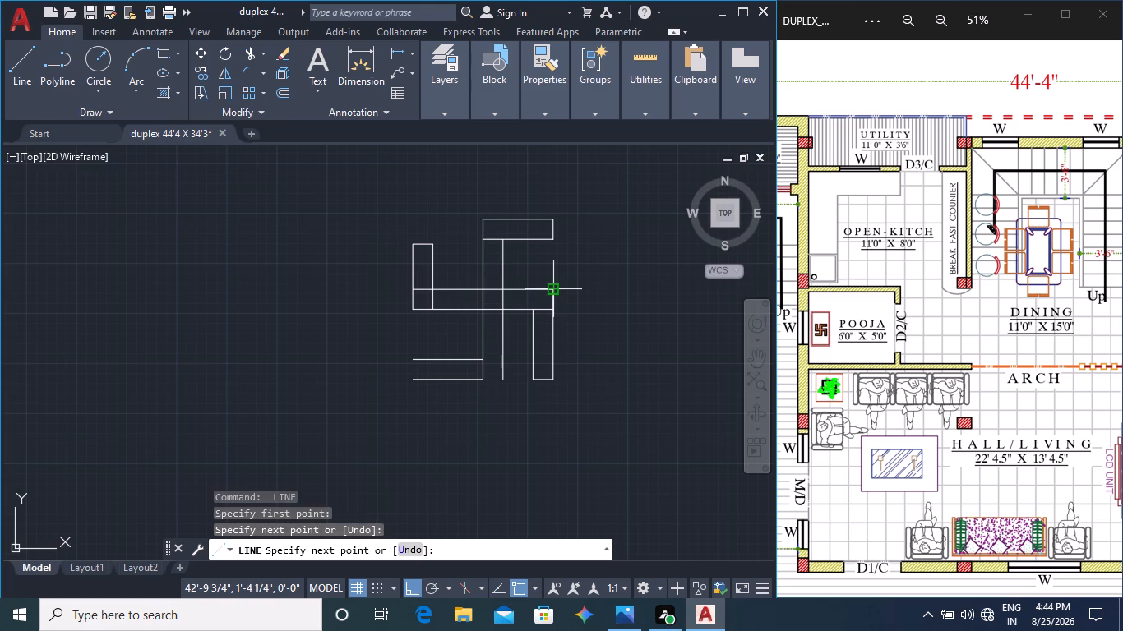
# Draw a short vertical line closing the free left end of the swastik's lower horizontal arm.
pyautogui.press('space')
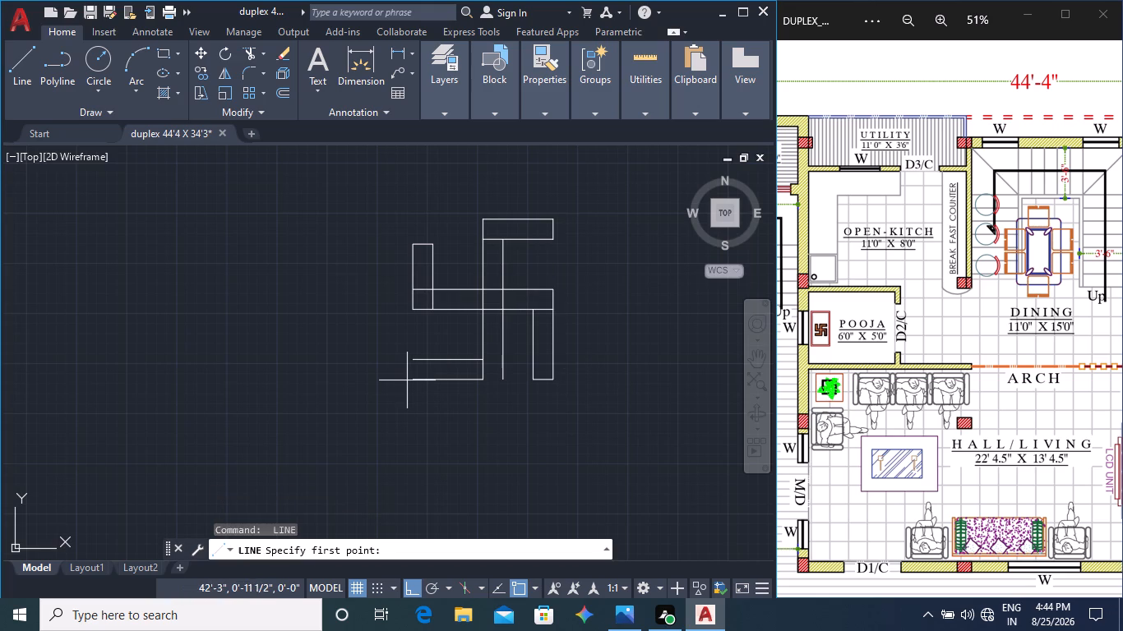
pyautogui.click(412, 380)
pyautogui.click(414, 362)
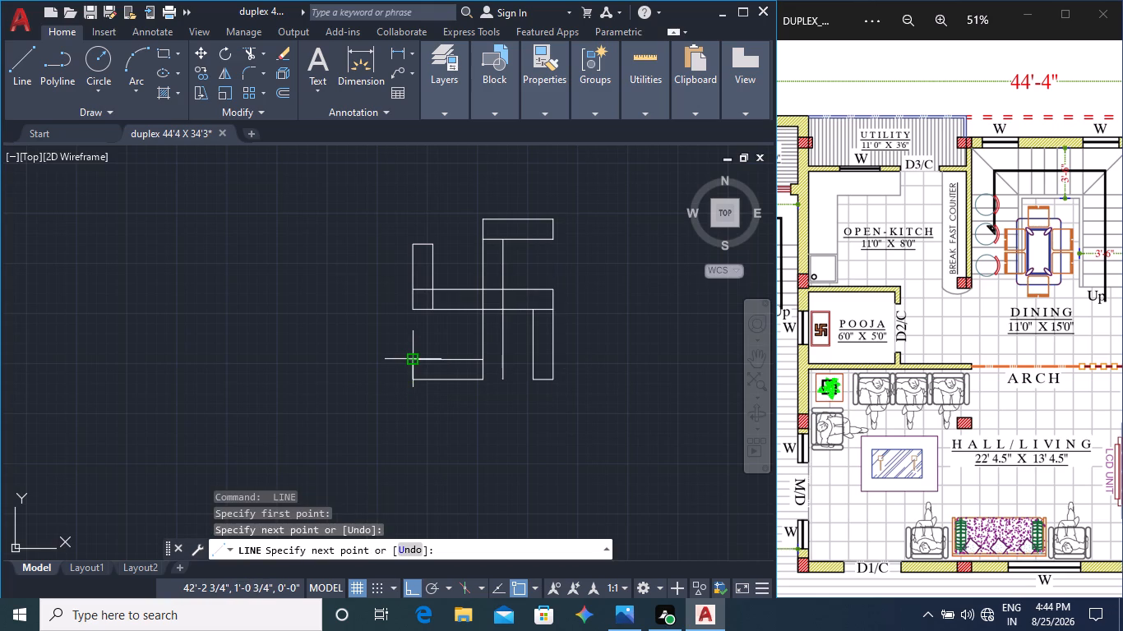
pyautogui.press('space')
pyautogui.press('space')
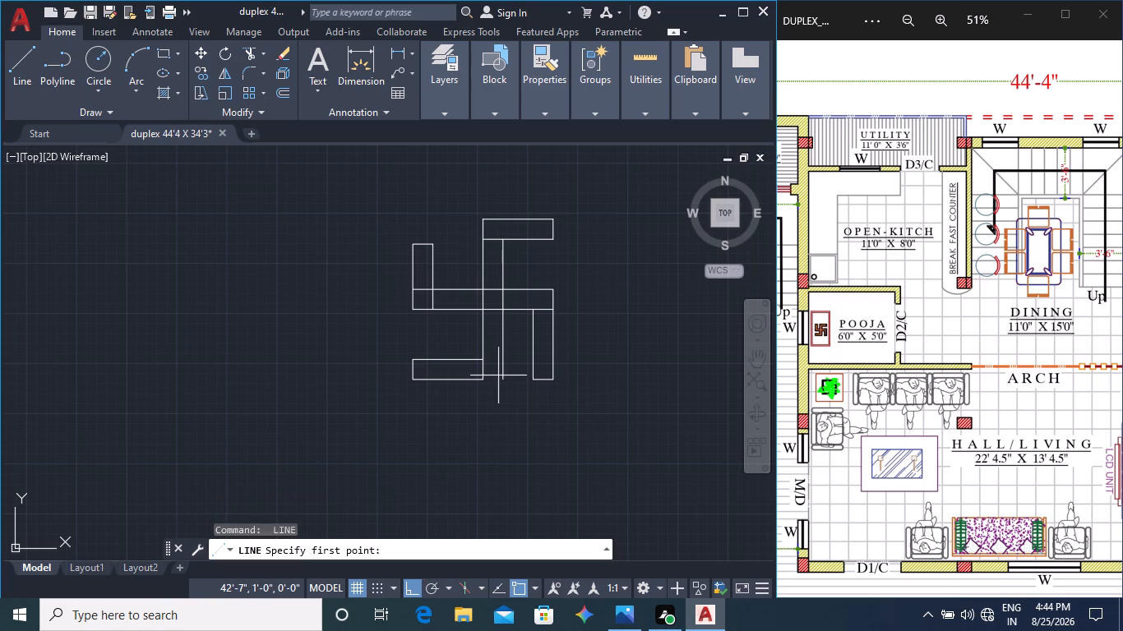
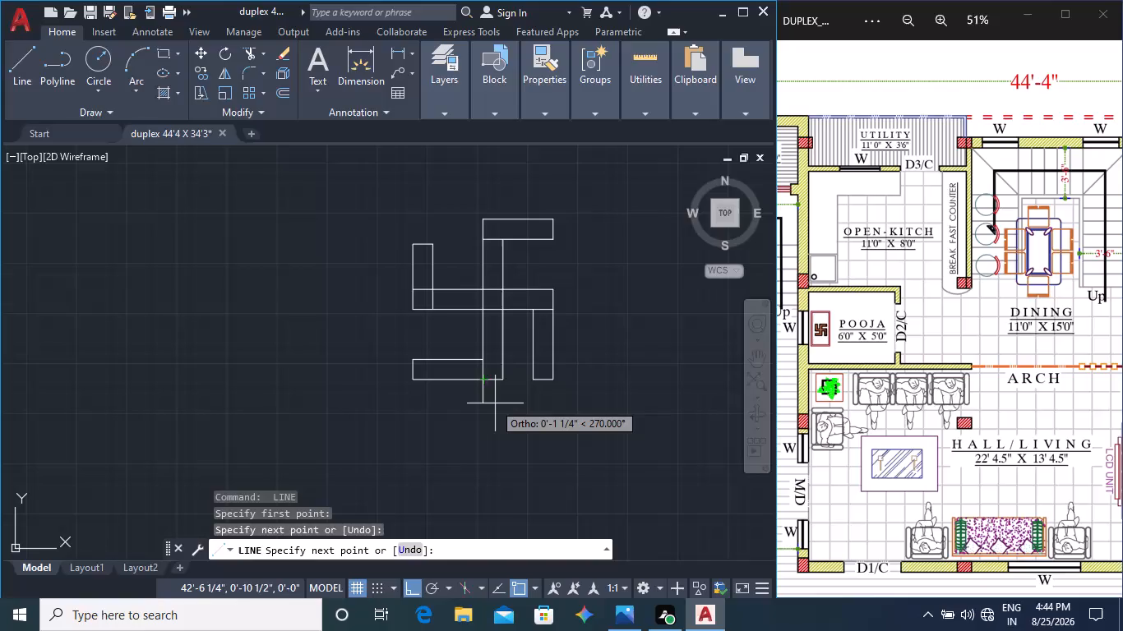
# Trim the overlapping lines at the swastik's lower corner, across its centre and at its left corner.
pyautogui.press('t')
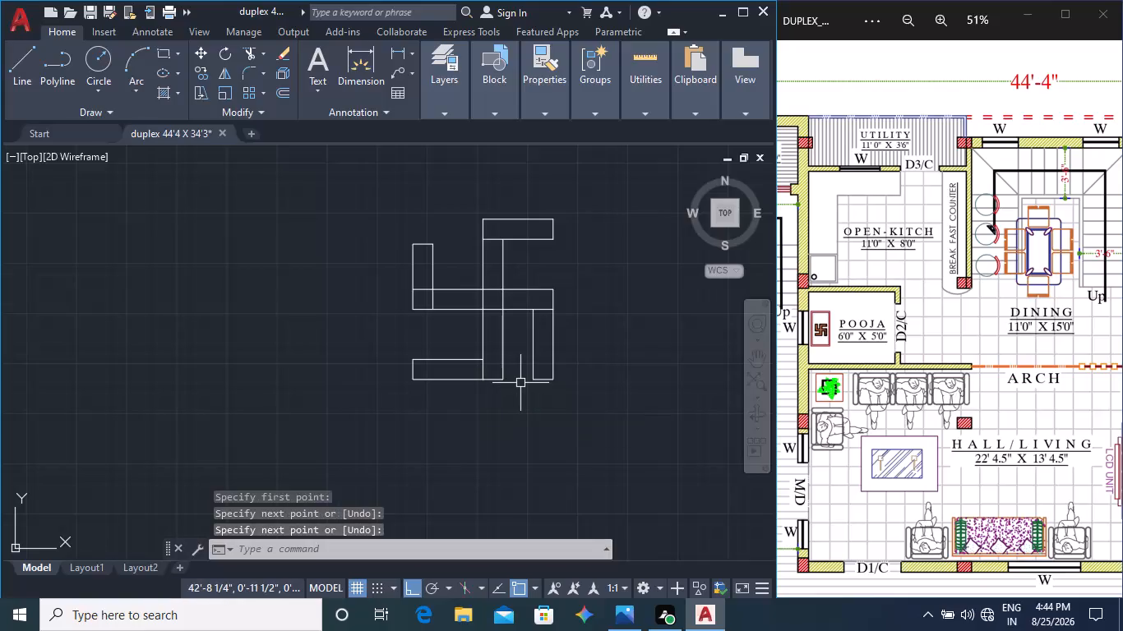
pyautogui.press('r')
pyautogui.press('Return')
pyautogui.scroll(2, 476, 362)
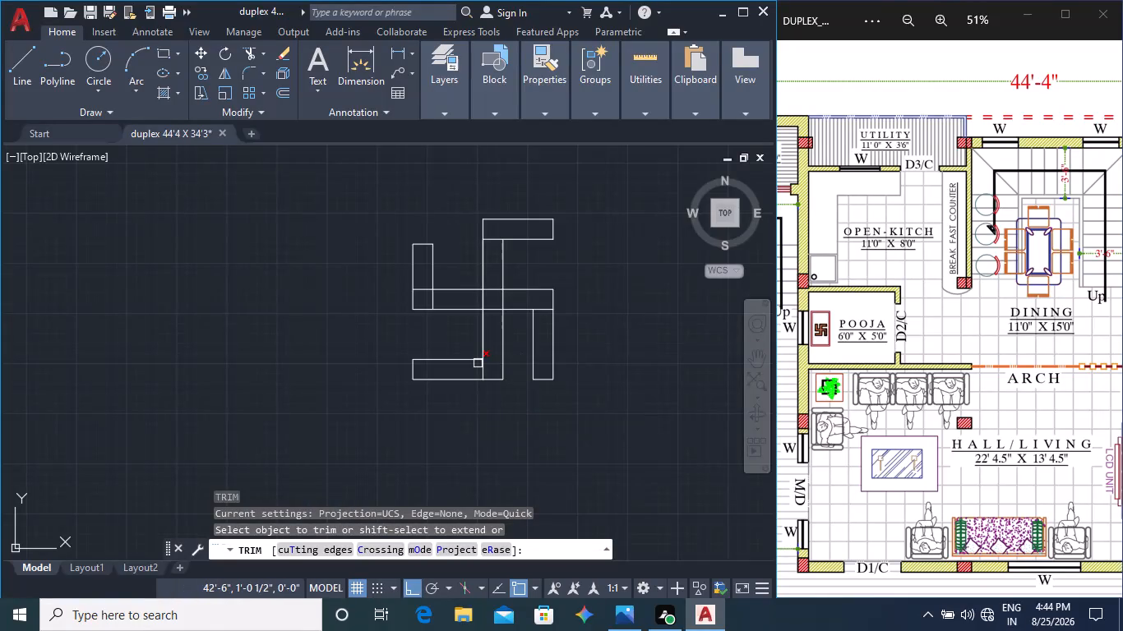
pyautogui.click(517, 383)
pyautogui.click(471, 376)
pyautogui.moveTo(506, 326); pyautogui.dragTo(506, 467, button='middle')
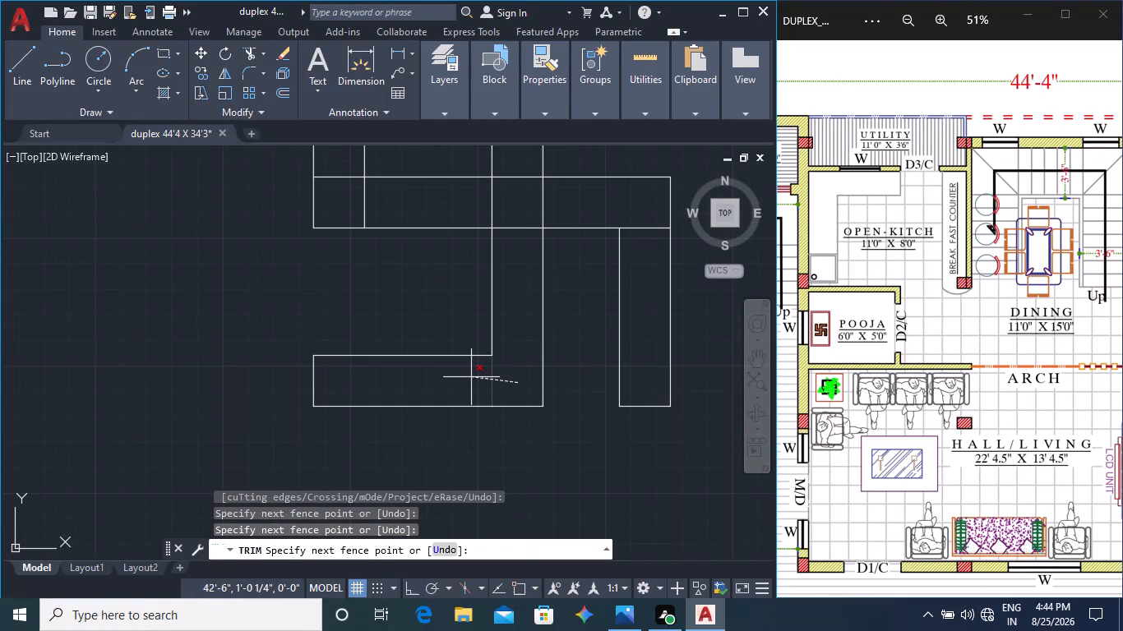
pyautogui.click(511, 400)
pyautogui.click(511, 265)
pyautogui.click(517, 339)
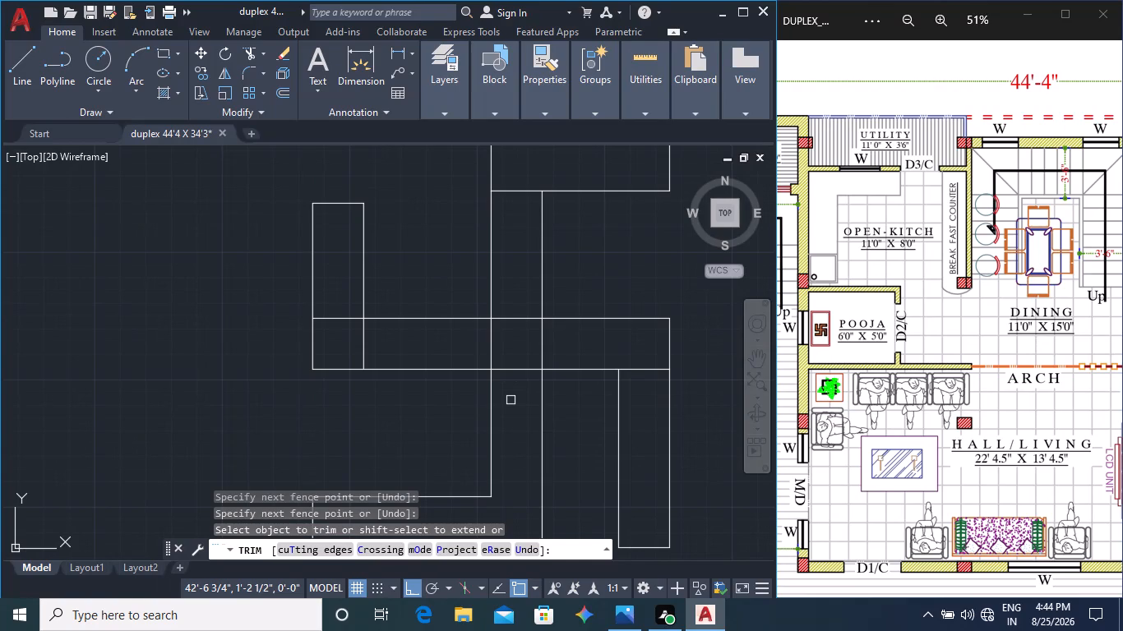
pyautogui.click(342, 340)
pyautogui.click(342, 340)
pyautogui.click(341, 296)
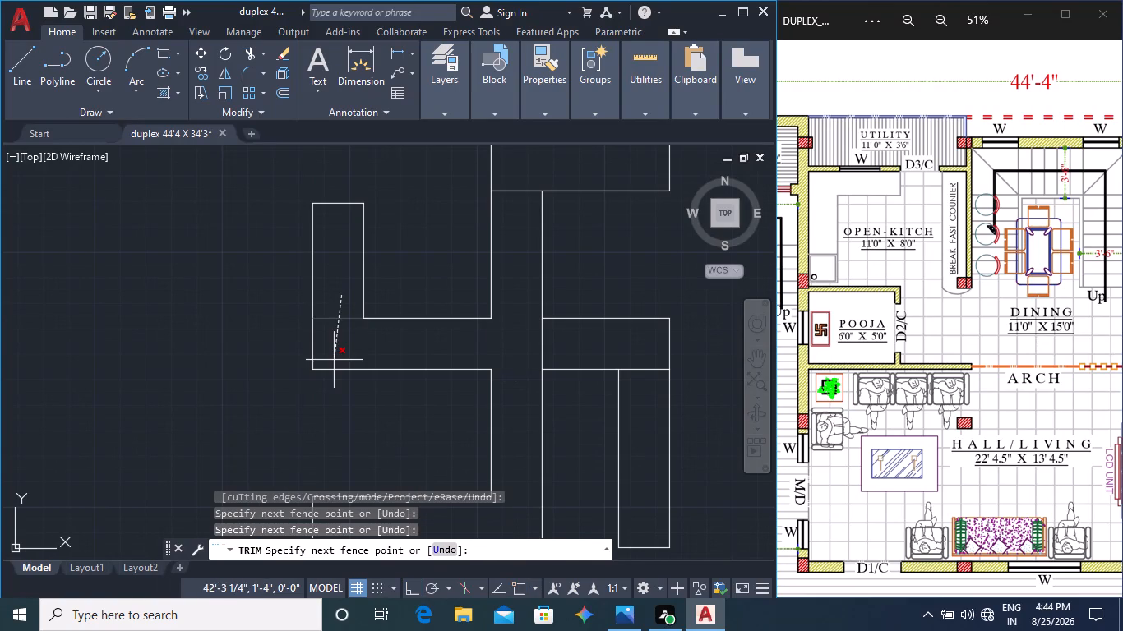
pyautogui.click(343, 349)
# Trim the remaining overlapping lines in the swastik's central bar, right corner and upper corner to leave a single continuous outline.
pyautogui.click(592, 352)
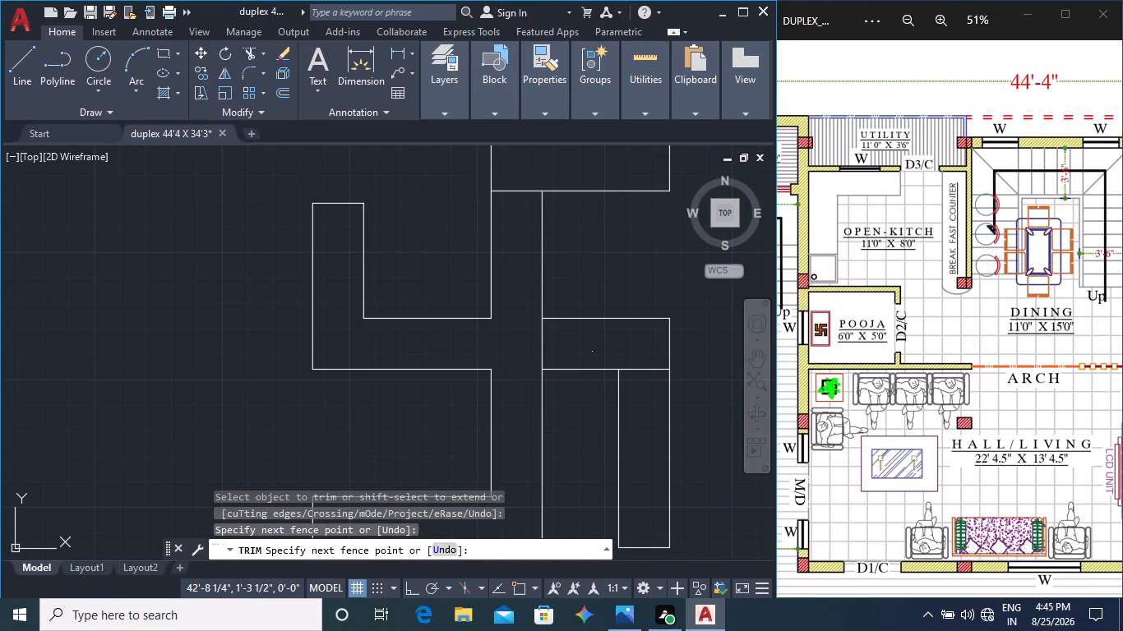
pyautogui.click(470, 351)
pyautogui.click(628, 343)
pyautogui.click(645, 425)
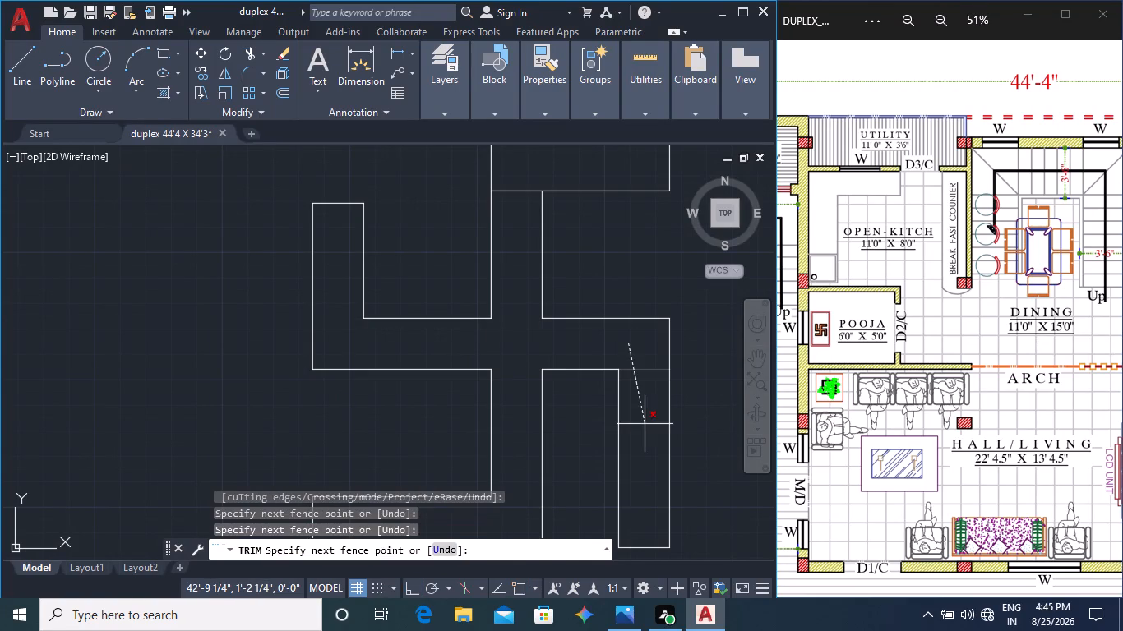
pyautogui.scroll(-1, 640, 376)
pyautogui.scroll(2, 566, 279)
pyautogui.click(569, 287)
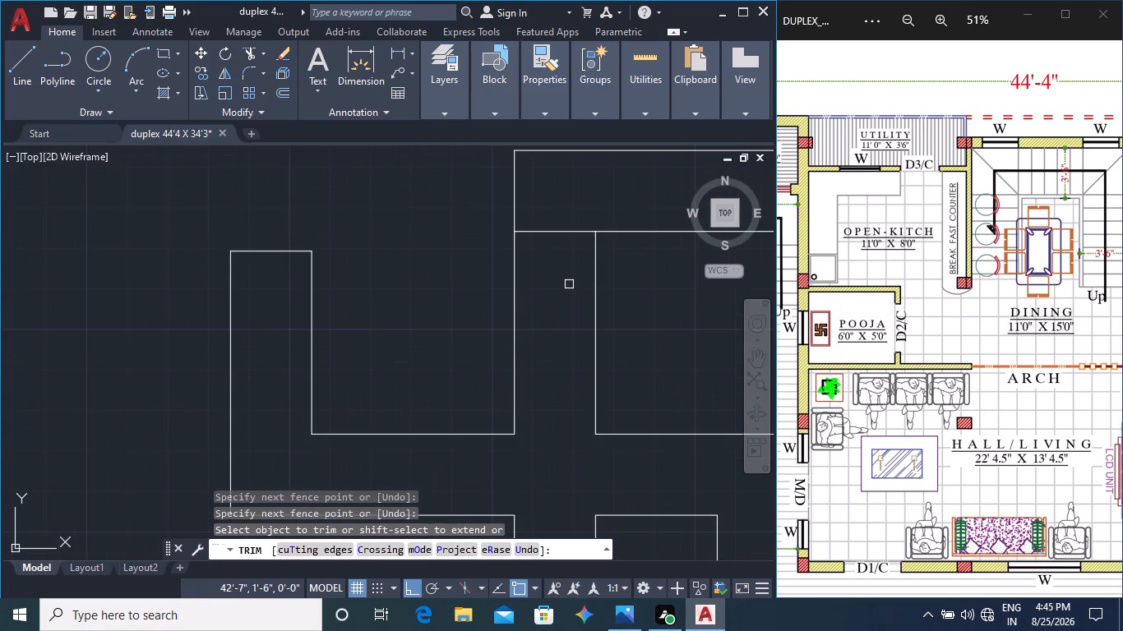
pyautogui.click(550, 191)
pyautogui.scroll(-2, 573, 199)
pyautogui.moveTo(647, 245); pyautogui.dragTo(548, 255, button='middle')
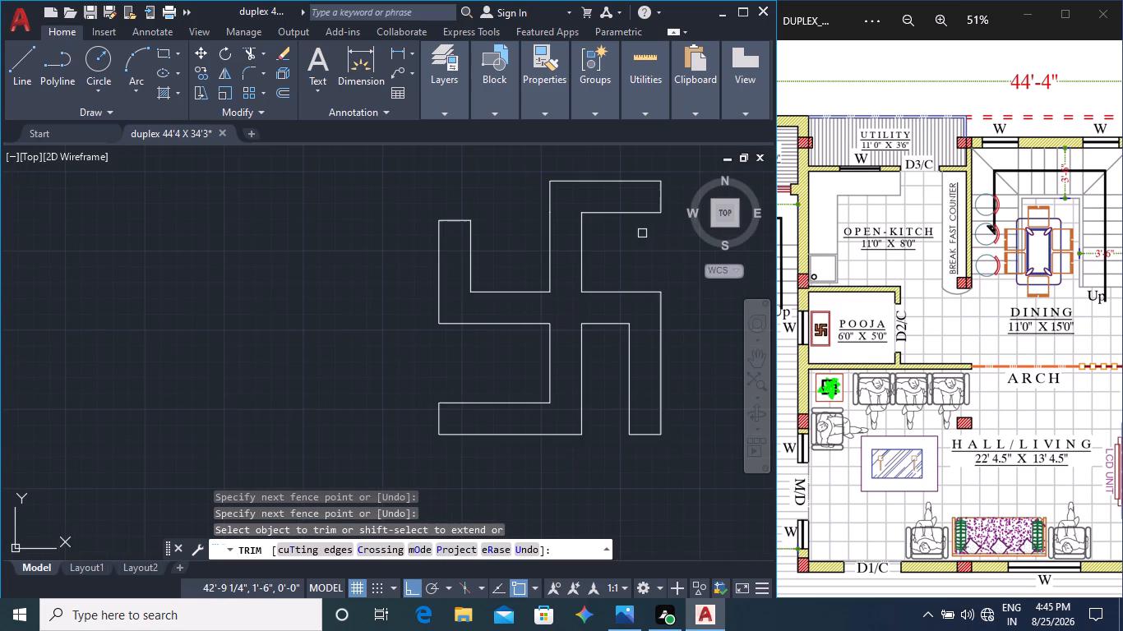
pyautogui.scroll(-2, 567, 270)
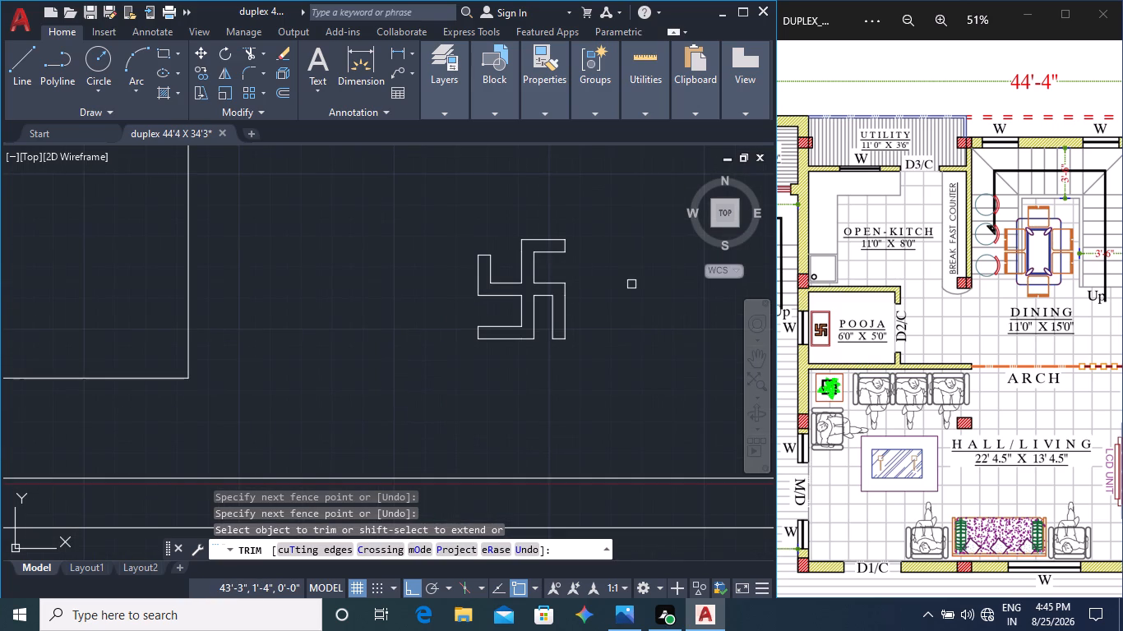
pyautogui.press('Escape')
pyautogui.press('Escape')
# Move the swastik's whole upper arm slightly to the left from its lower-left endpoint.
pyautogui.scroll(1, 588, 282)
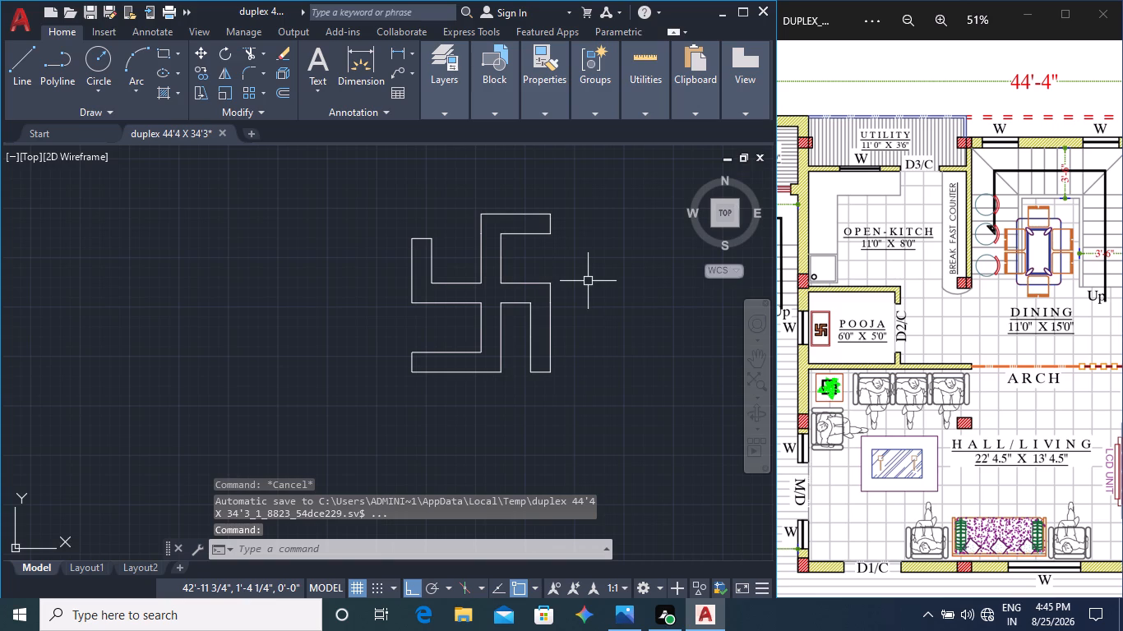
pyautogui.click(588, 281)
pyautogui.click(466, 190)
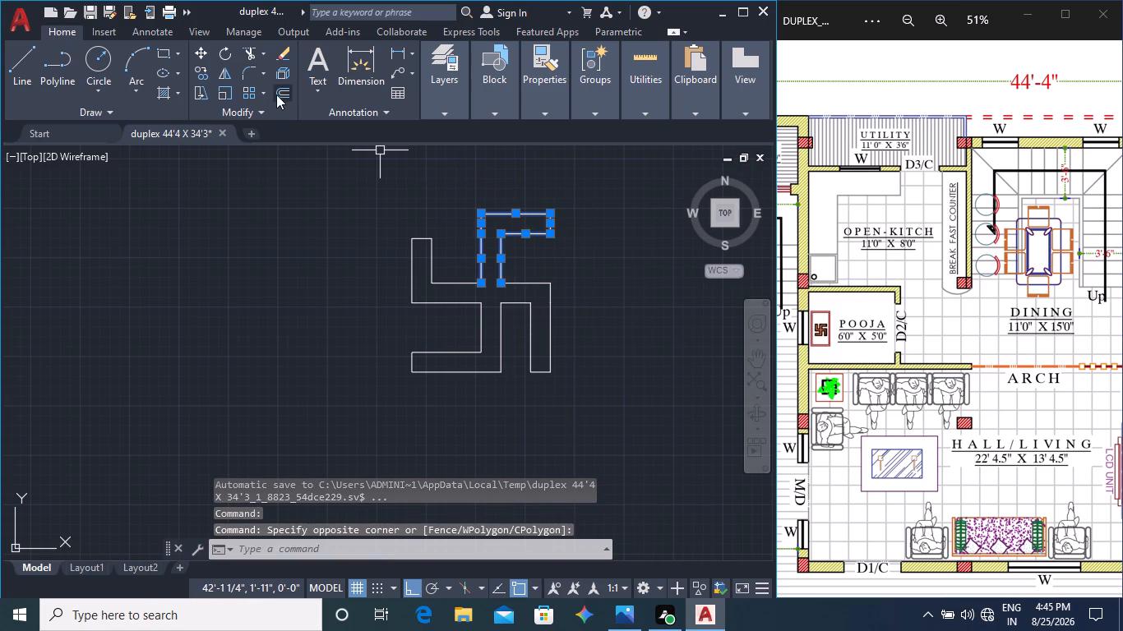
pyautogui.click(199, 53)
pyautogui.click(484, 280)
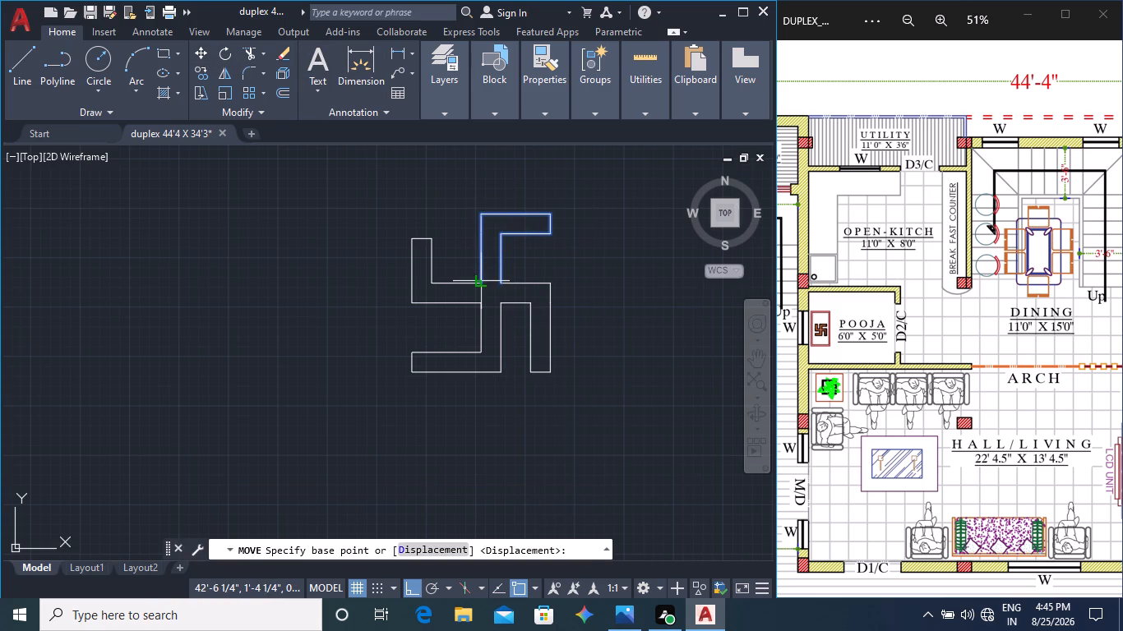
pyautogui.click(469, 280)
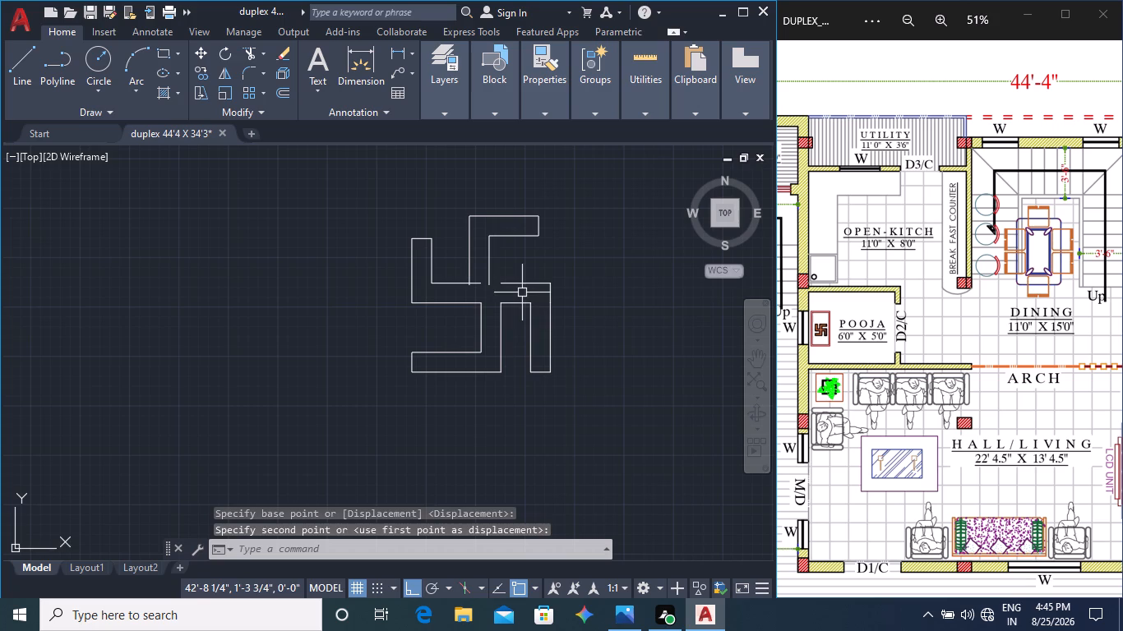
pyautogui.press('Escape')
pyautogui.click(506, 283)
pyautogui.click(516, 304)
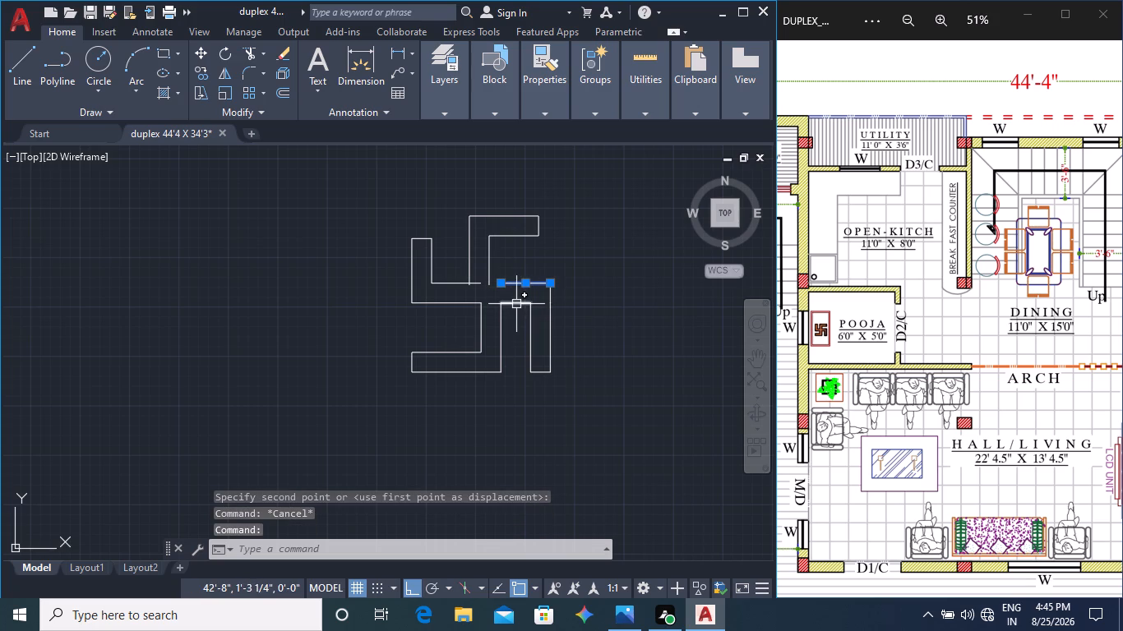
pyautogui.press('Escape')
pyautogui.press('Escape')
# Move the two vertical and two horizontal lines of the swastik's lower arm left to align beneath the shifted upper arm.
pyautogui.click(499, 329)
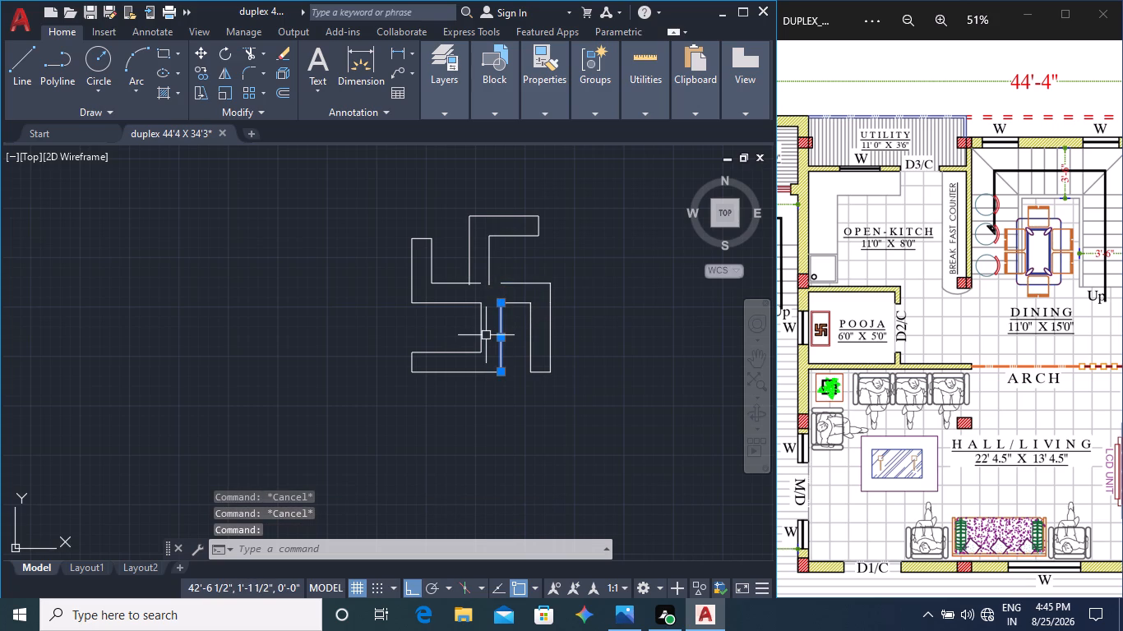
pyautogui.click(484, 338)
pyautogui.click(464, 354)
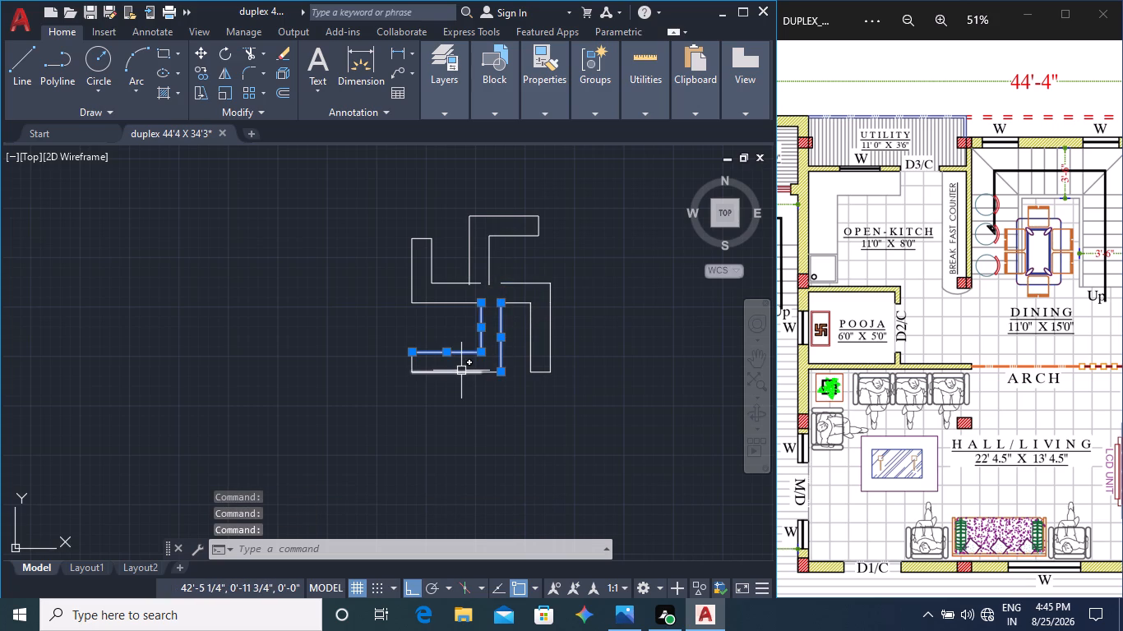
pyautogui.click(461, 371)
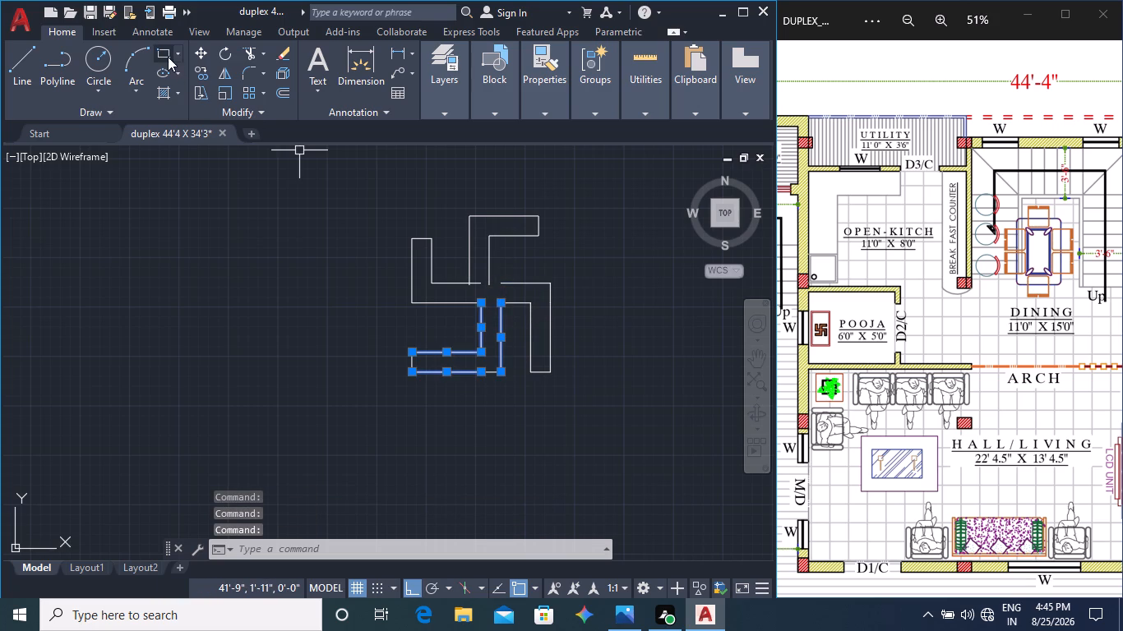
pyautogui.click(202, 55)
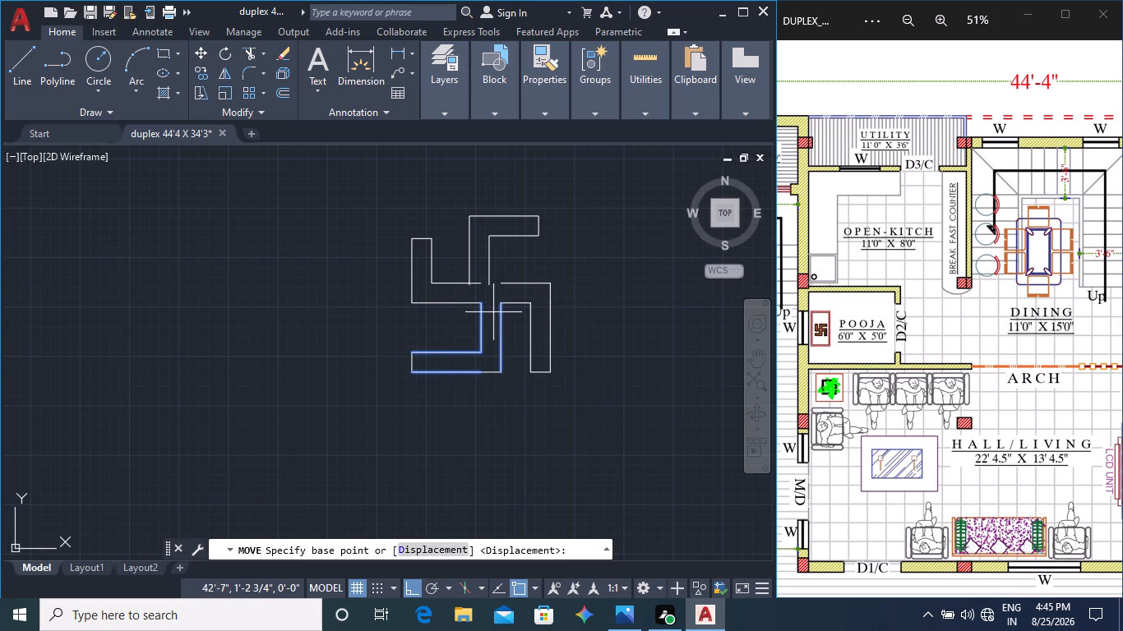
pyautogui.click(479, 302)
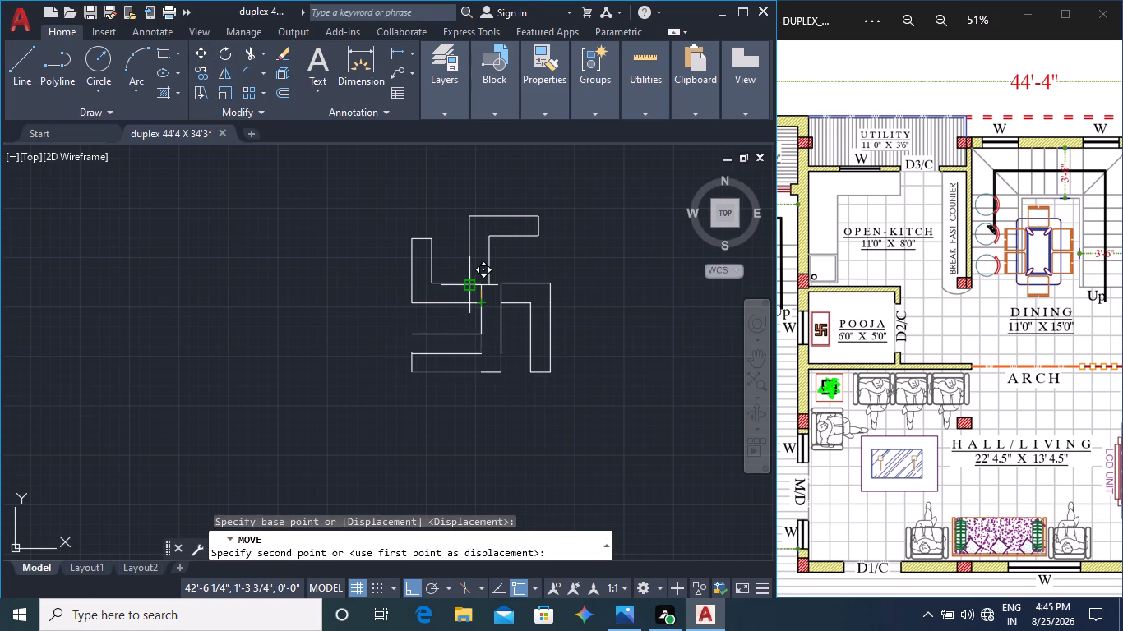
pyautogui.click(470, 303)
pyautogui.press('Escape')
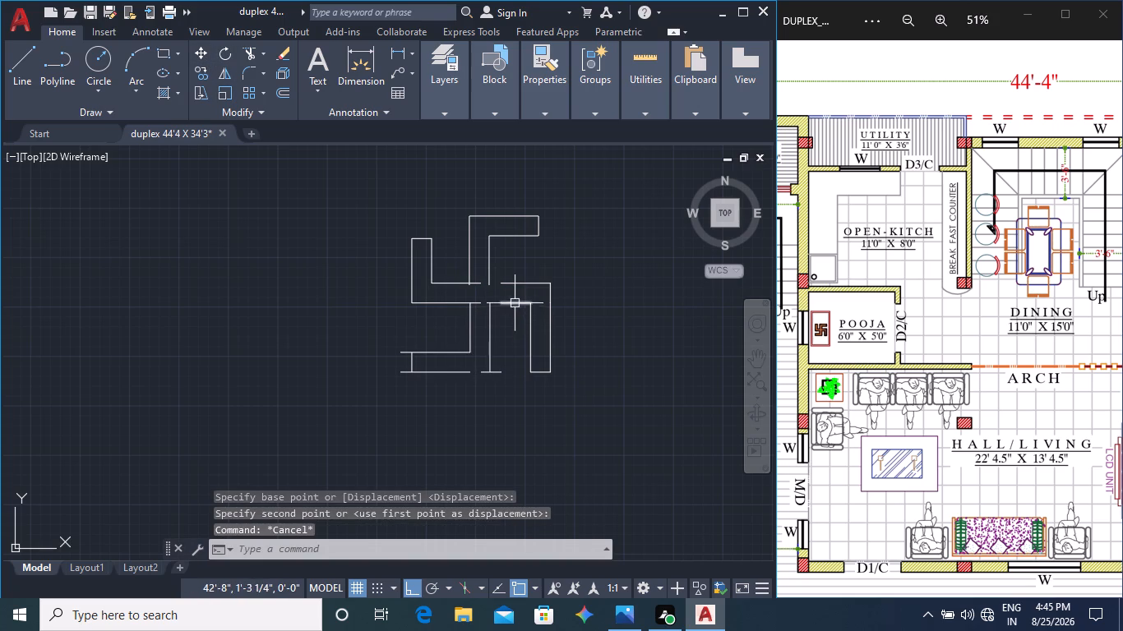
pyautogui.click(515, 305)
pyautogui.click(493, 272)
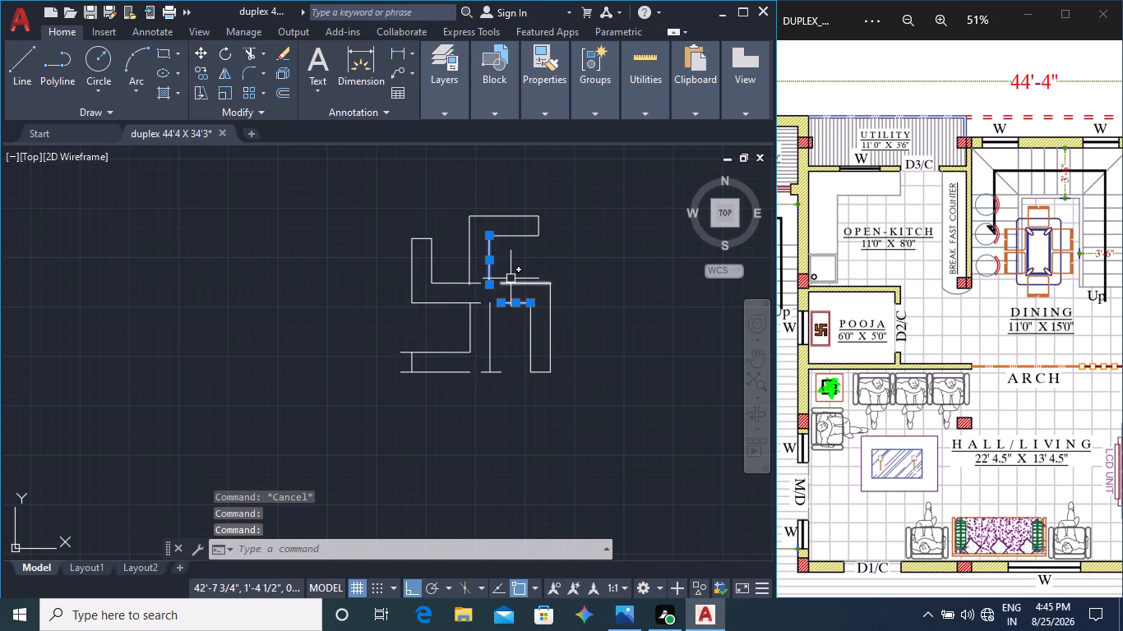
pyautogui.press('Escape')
# Move the swastik's entire right arm left so its horizontal lines meet the shifted vertical bar.
pyautogui.click(504, 272)
pyautogui.click(571, 382)
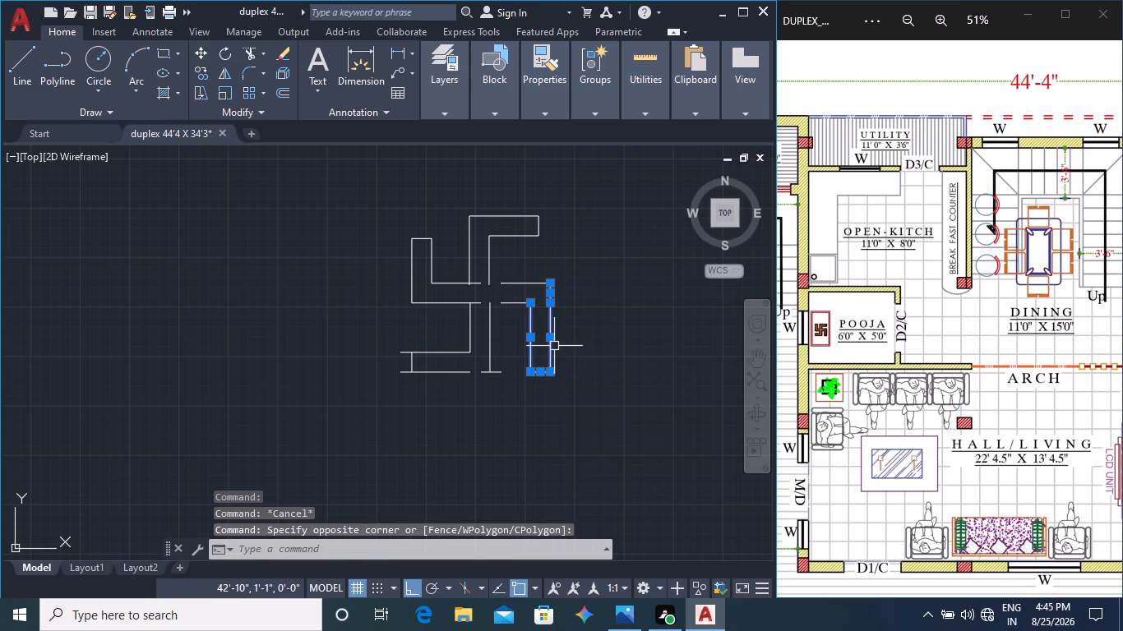
pyautogui.click(519, 323)
pyautogui.click(511, 268)
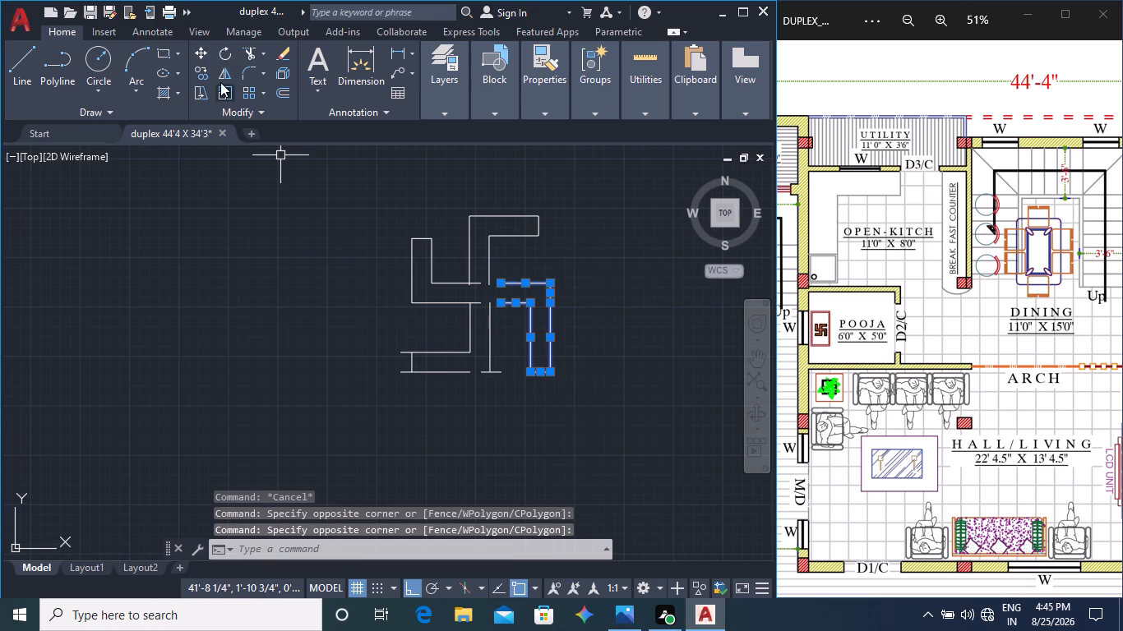
pyautogui.click(201, 52)
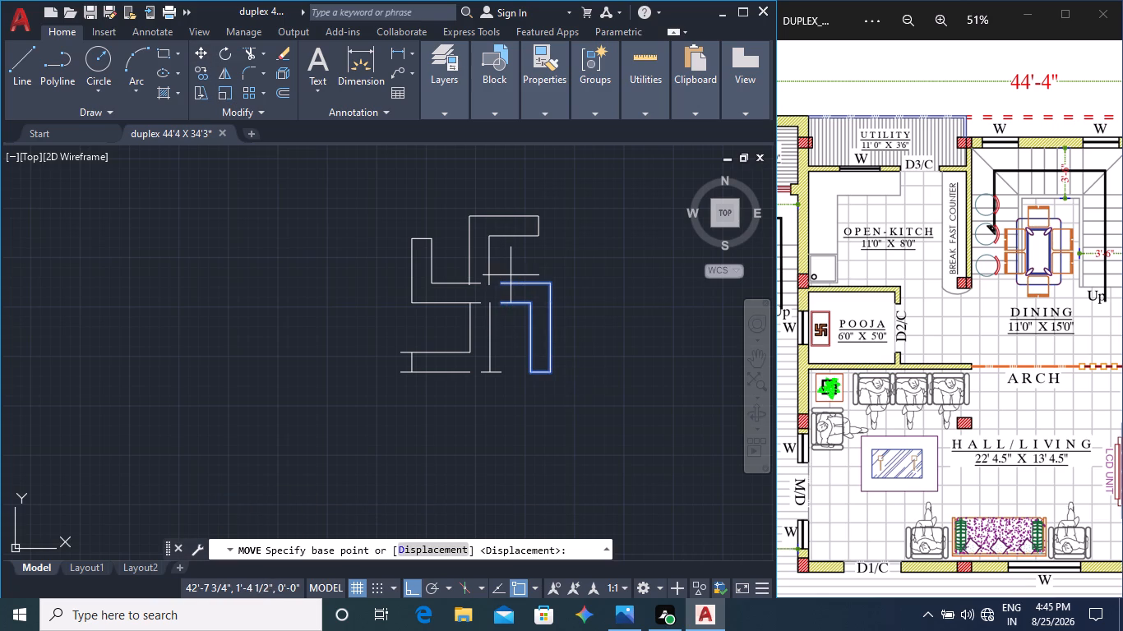
pyautogui.click(501, 283)
pyautogui.click(486, 283)
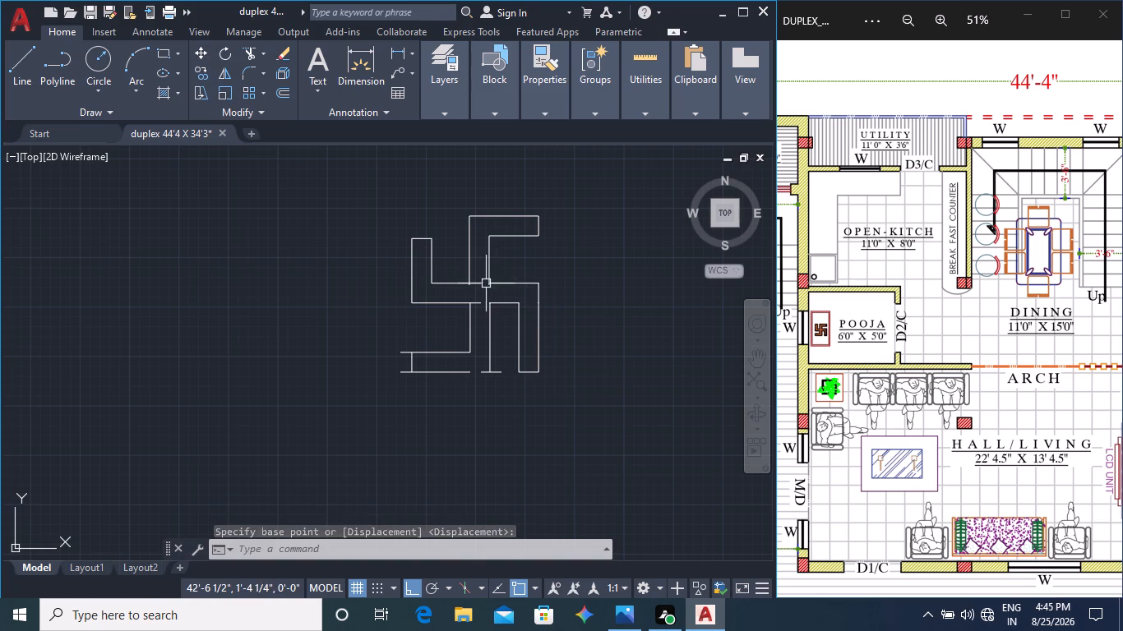
pyautogui.press('Escape')
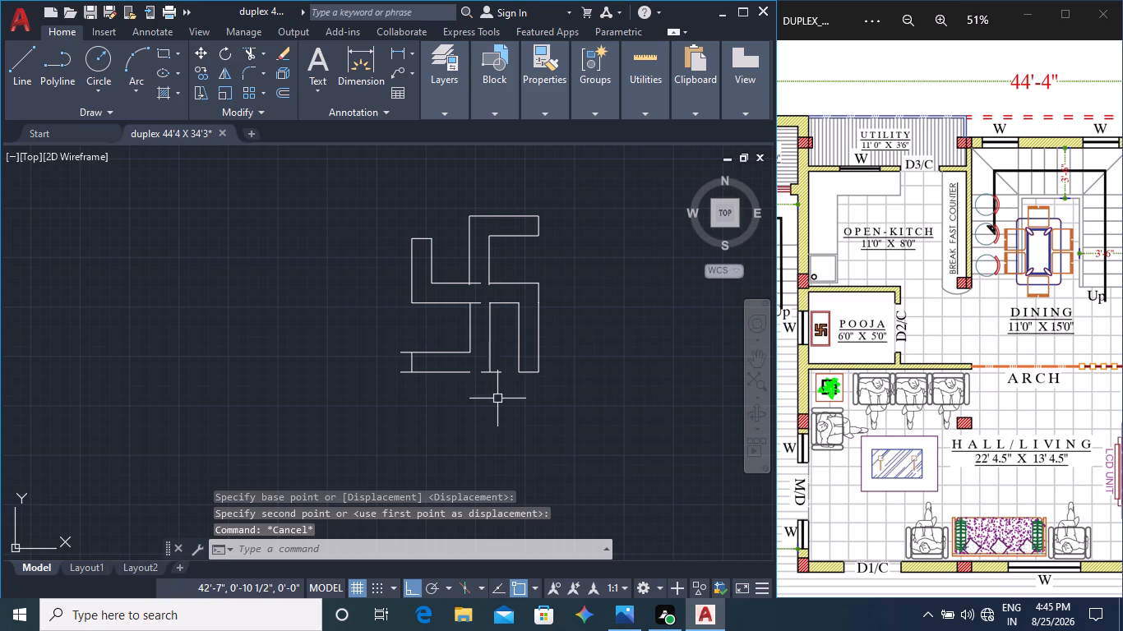
# Stretch both ends of the short bottom line to close the lower arm's corner between its vertical and horizontal lines.
pyautogui.click(501, 376)
pyautogui.click(497, 368)
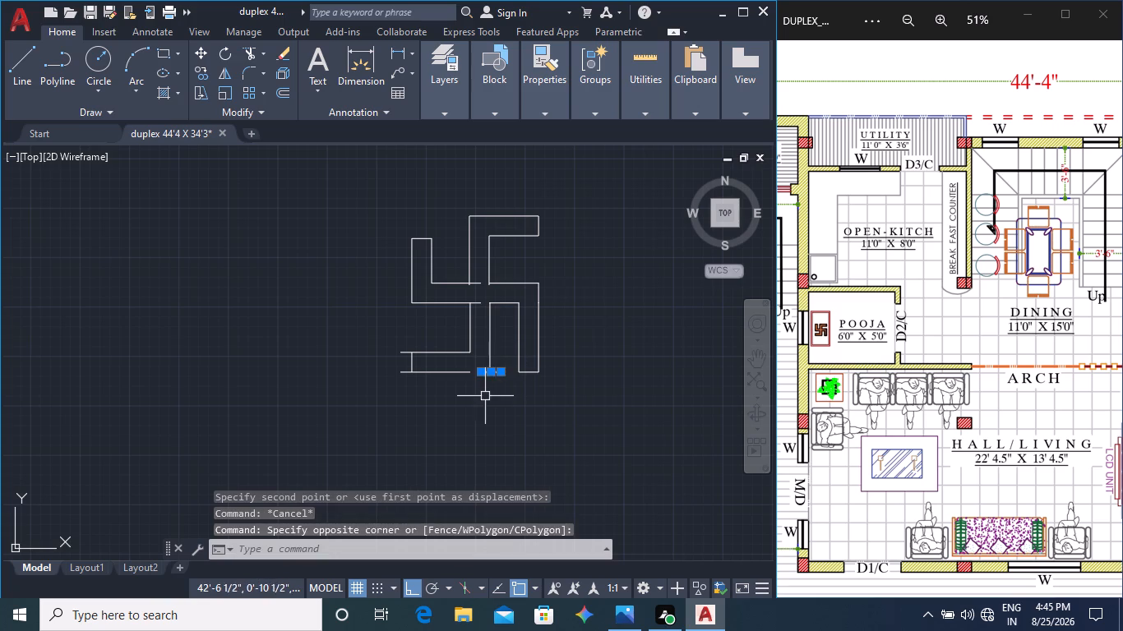
pyautogui.click(481, 370)
pyautogui.click(467, 369)
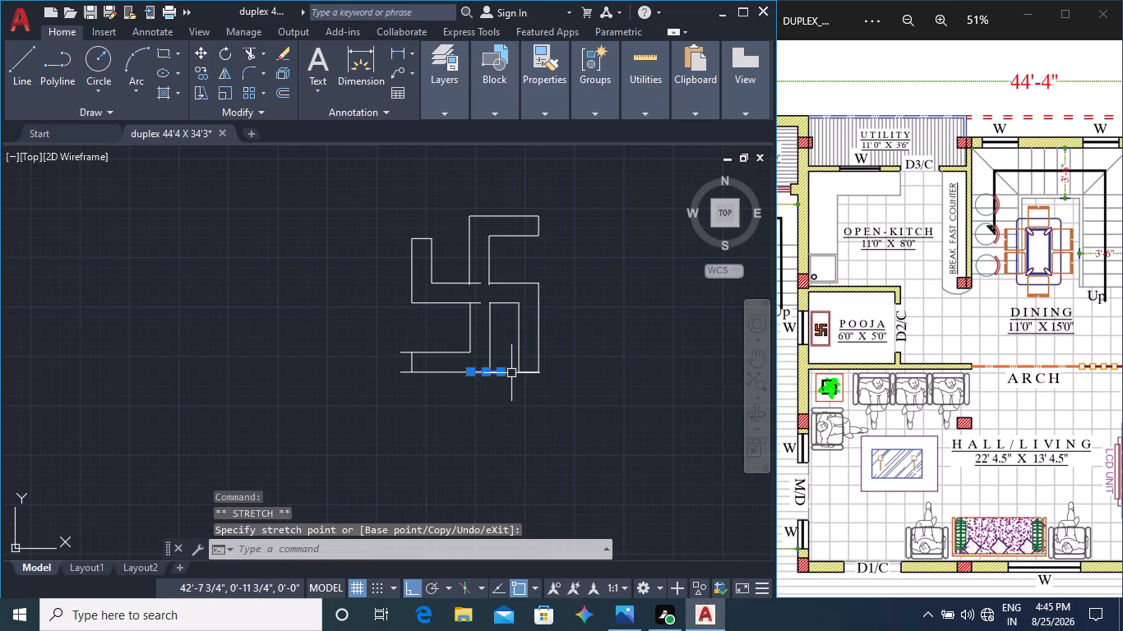
pyautogui.click(503, 371)
pyautogui.click(491, 371)
pyautogui.press('Escape')
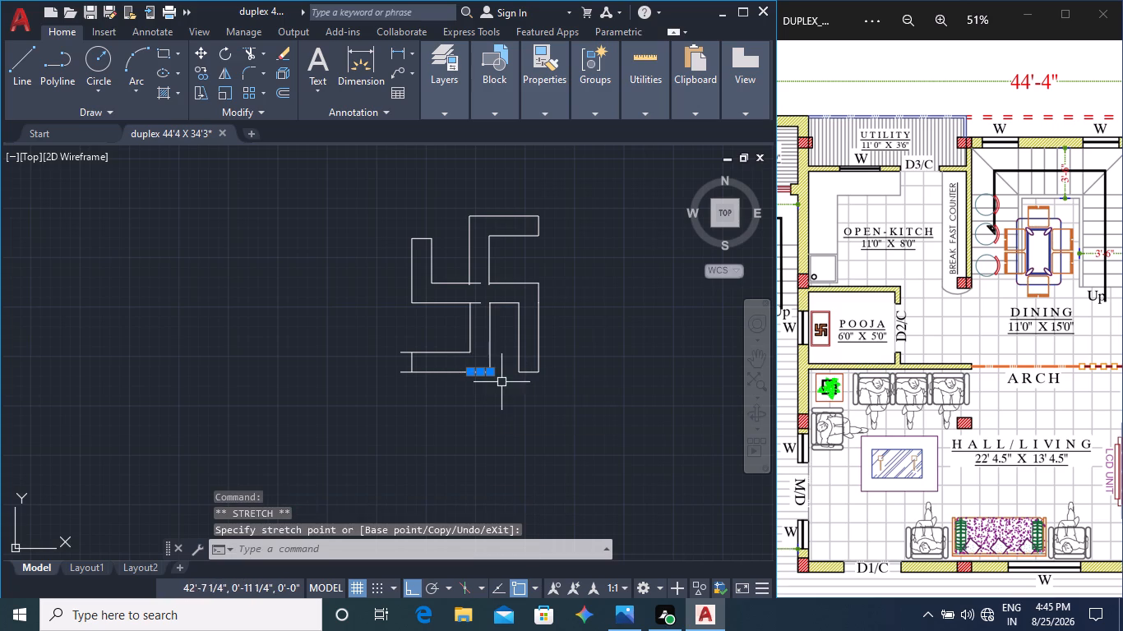
# Shorten the two horizontal lines of the swastik's lower arm so their left ends meet the short vertical end line.
pyautogui.scroll(1, 483, 381)
pyautogui.click(359, 368)
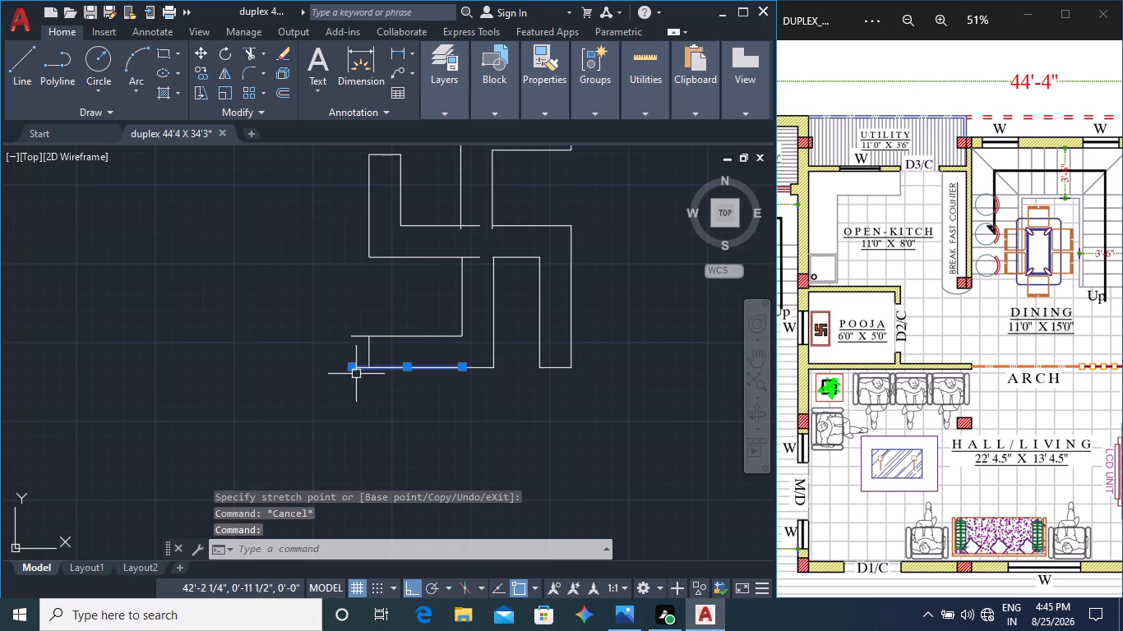
pyautogui.click(356, 370)
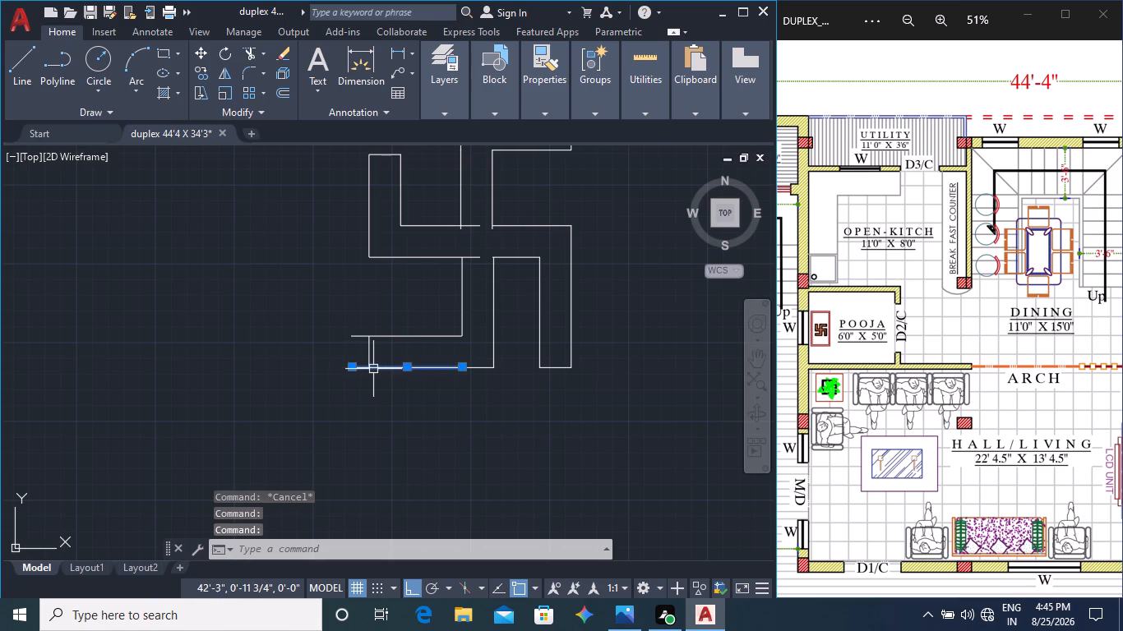
pyautogui.click(354, 367)
pyautogui.click(371, 365)
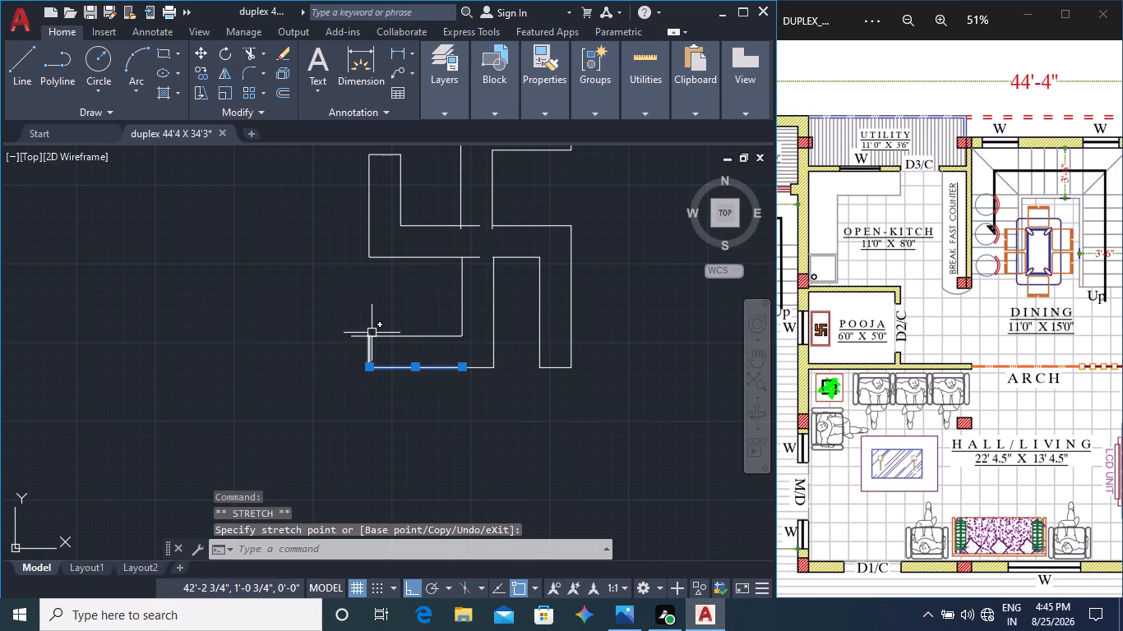
pyautogui.click(362, 338)
pyautogui.click(351, 337)
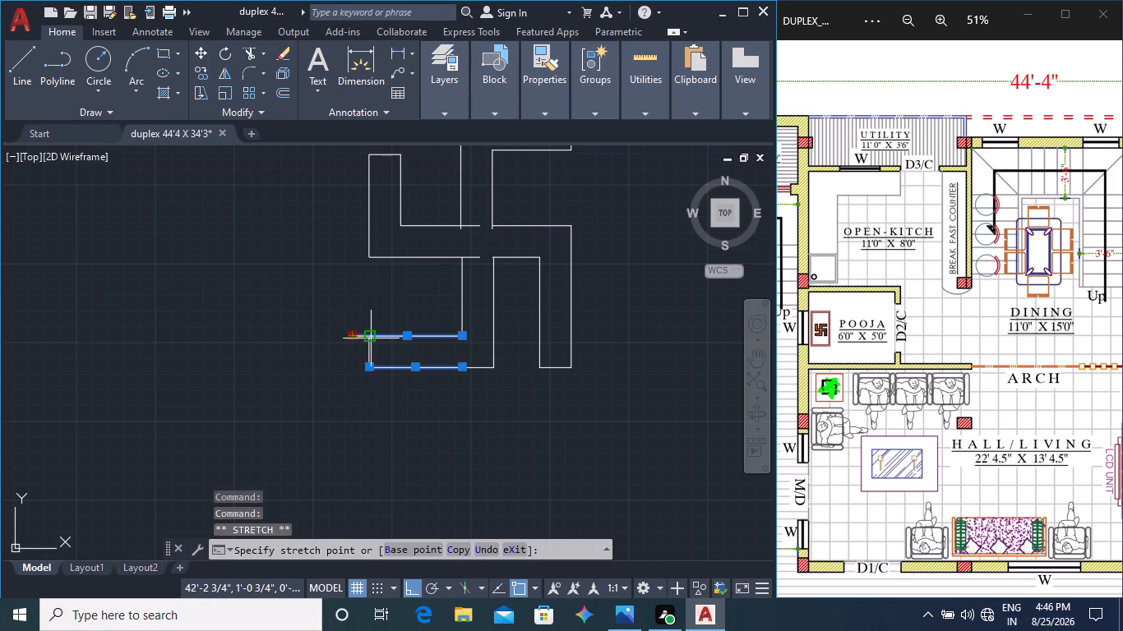
pyautogui.click(374, 339)
pyautogui.press('Escape')
pyautogui.press('Escape')
pyautogui.moveTo(465, 303); pyautogui.dragTo(472, 357, button='middle')
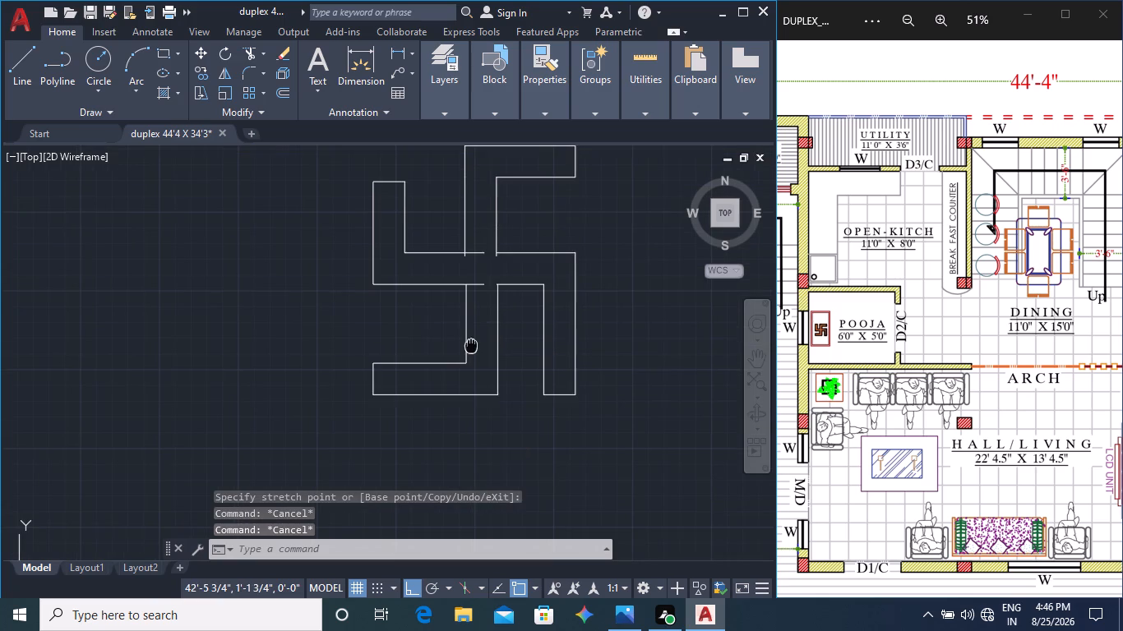
# Shorten the two horizontal lines of the swastik's left arm so their inner ends meet the vertical bar lines.
pyautogui.moveTo(472, 357); pyautogui.dragTo(469, 399, button='middle')
pyautogui.click(479, 357)
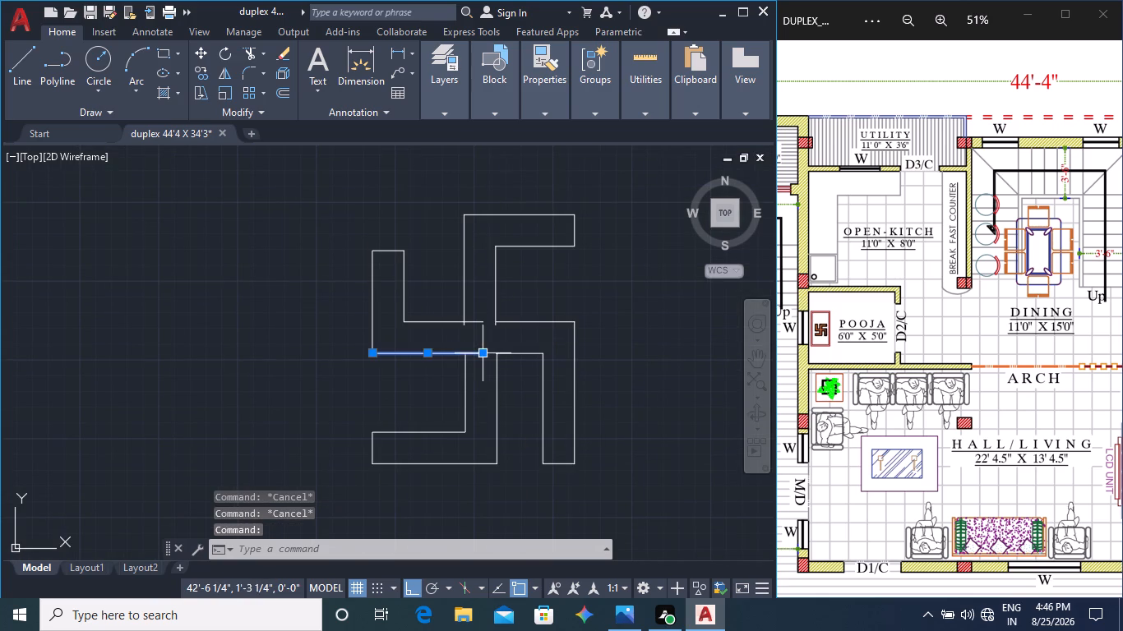
pyautogui.click(482, 356)
pyautogui.click(469, 356)
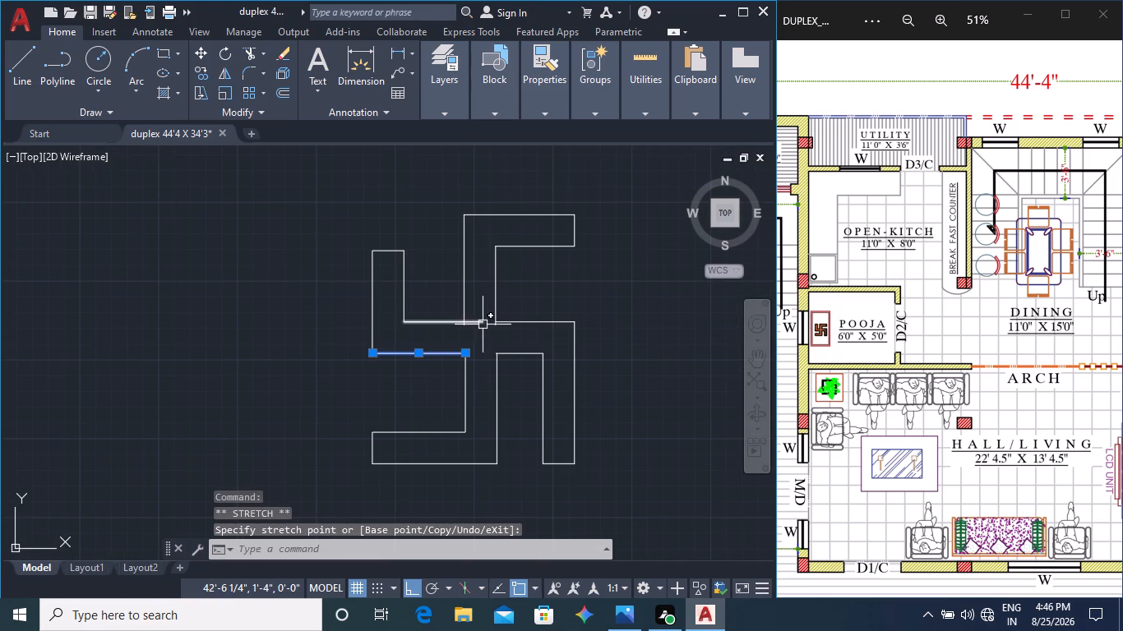
pyautogui.click(483, 325)
pyautogui.click(481, 320)
pyautogui.click(462, 321)
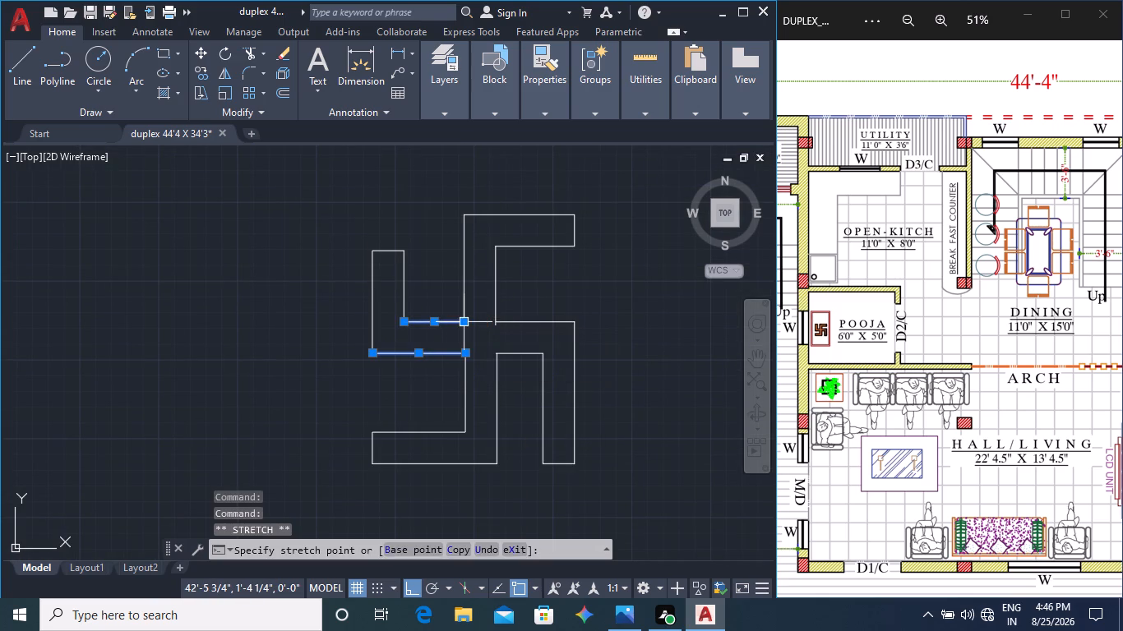
pyautogui.press('Escape')
pyautogui.press('Escape')
# Shorten the lower ends of the swastik's two upper vertical lines to meet the horizontal arm lines at the centre.
pyautogui.scroll(3, 465, 338)
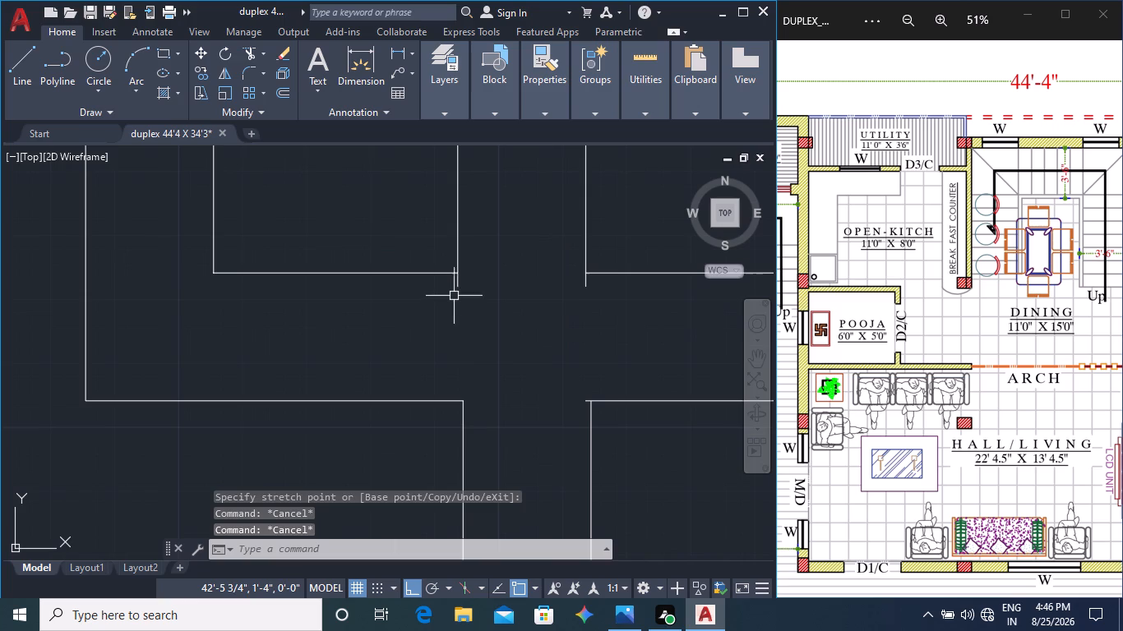
pyautogui.click(460, 284)
pyautogui.click(462, 287)
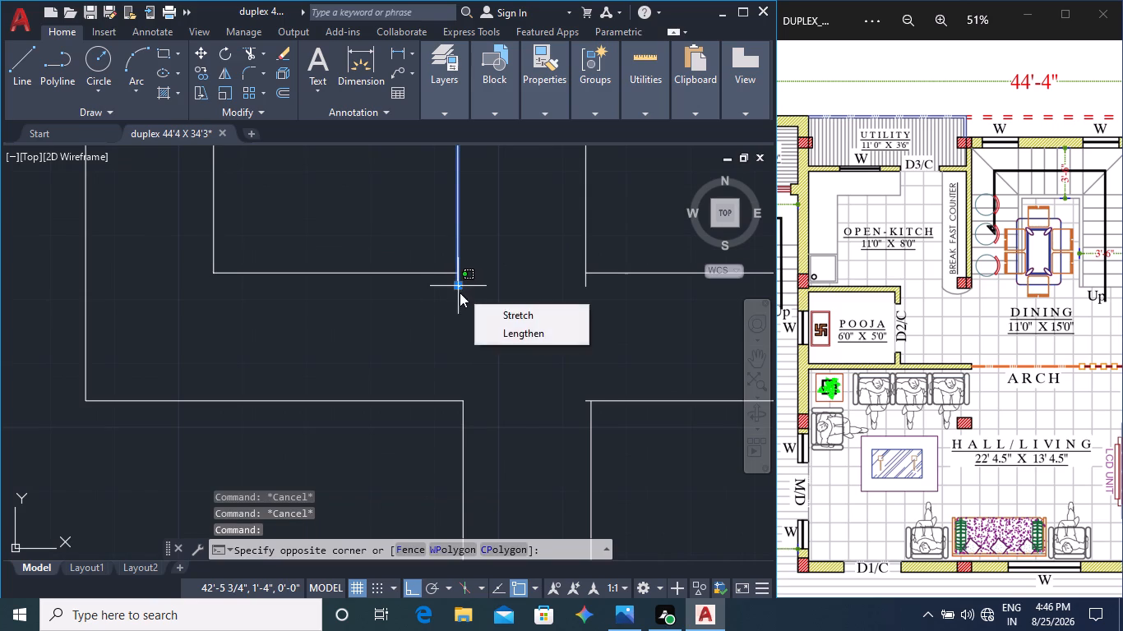
pyautogui.click(460, 292)
pyautogui.click(460, 287)
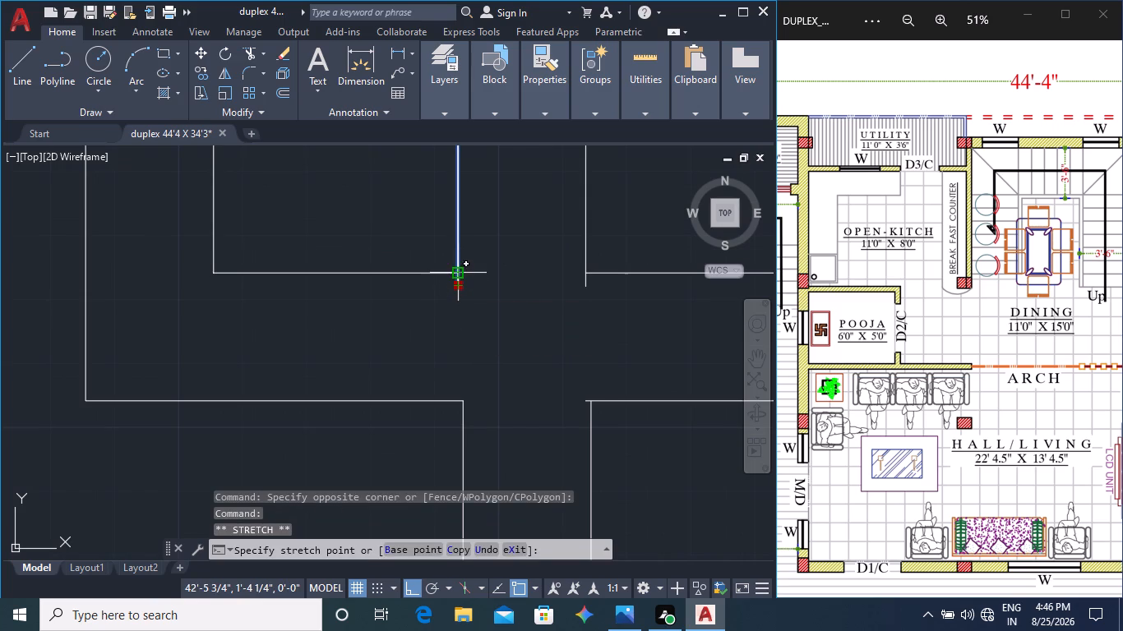
pyautogui.click(460, 275)
pyautogui.scroll(-2, 478, 296)
pyautogui.moveTo(501, 310); pyautogui.dragTo(459, 337, button='middle')
pyautogui.scroll(3, 474, 332)
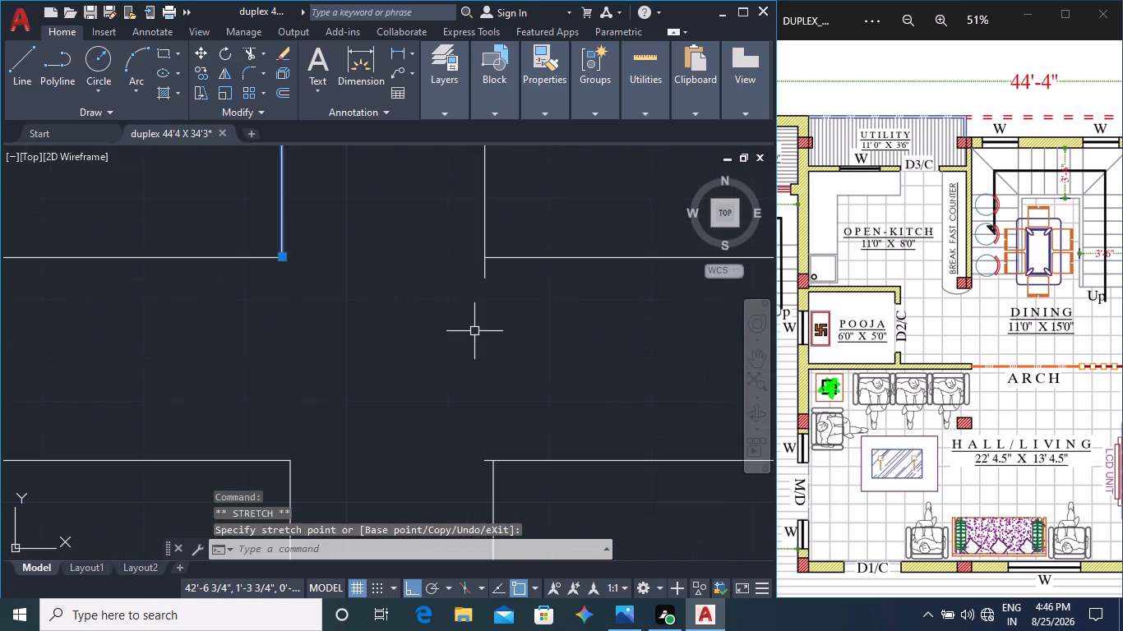
pyautogui.click(484, 274)
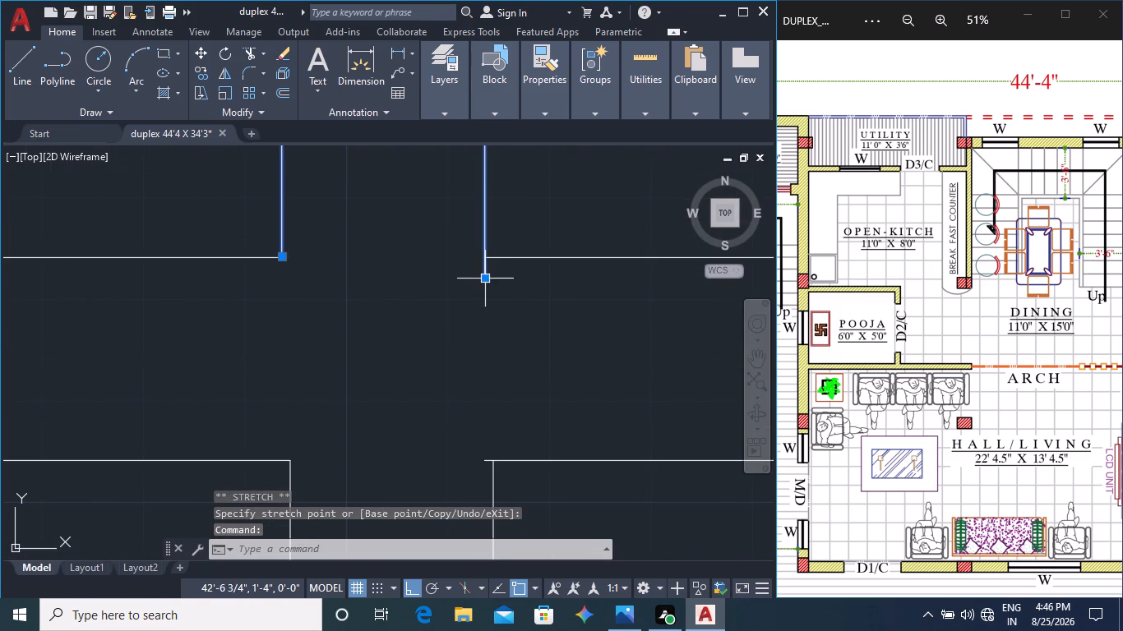
pyautogui.click(486, 278)
pyautogui.click(488, 257)
pyautogui.press('Escape')
pyautogui.press('Escape')
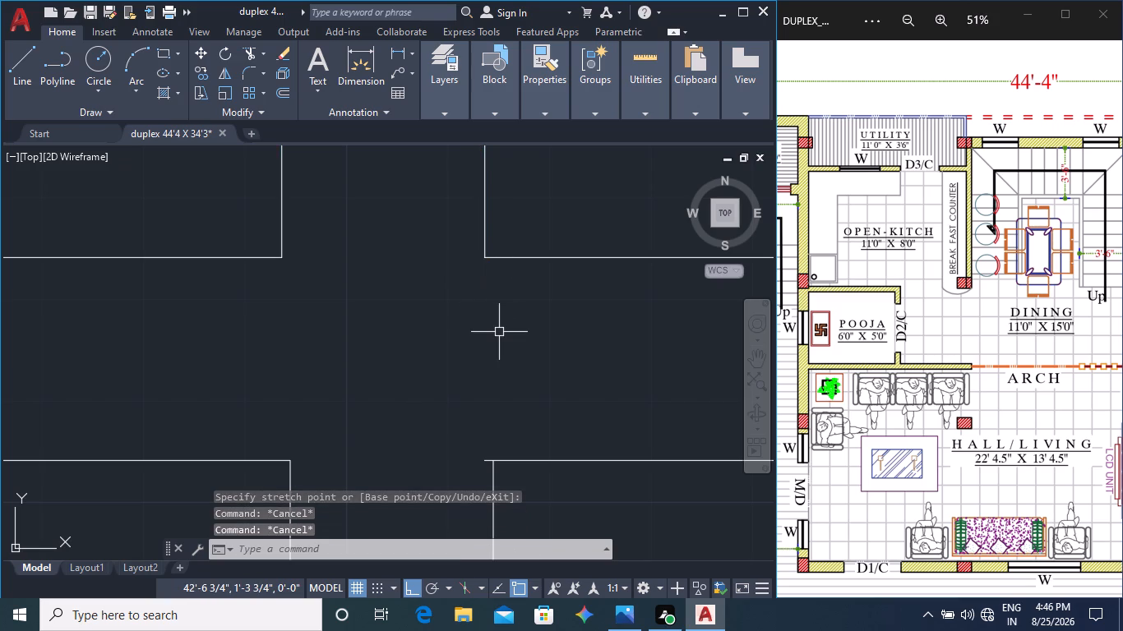
# Shorten the inner horizontal line of the swastik's right arm so its left end meets the lower vertical line.
pyautogui.scroll(-5, 499, 332)
pyautogui.scroll(4, 503, 362)
pyautogui.scroll(2, 465, 283)
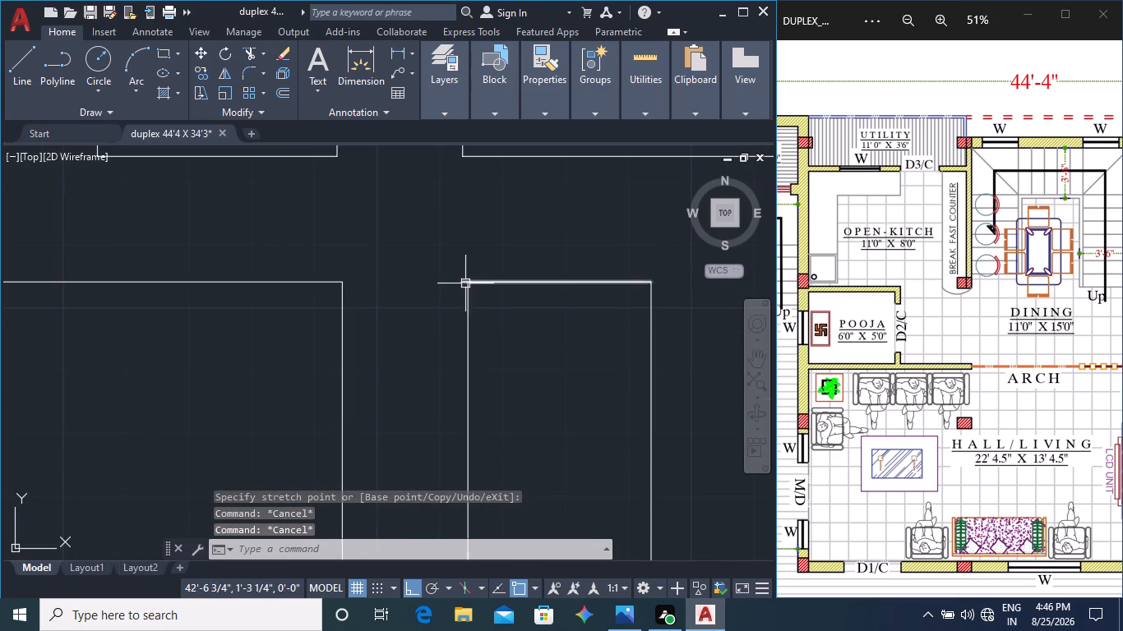
pyautogui.scroll(2, 465, 283)
pyautogui.click(451, 266)
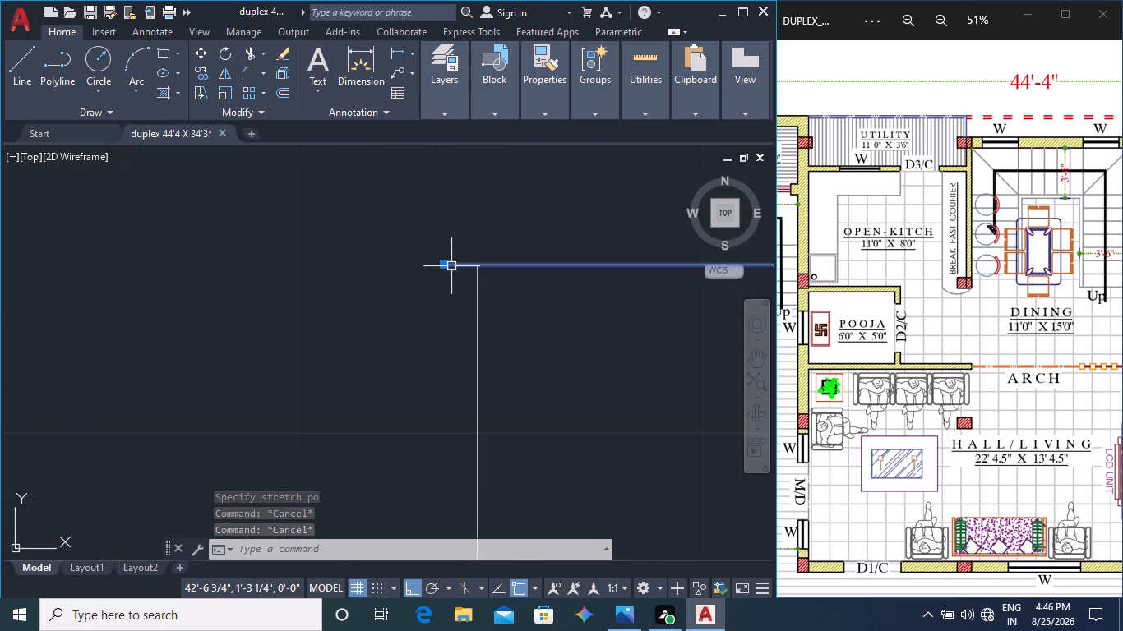
pyautogui.click(443, 265)
pyautogui.click(475, 264)
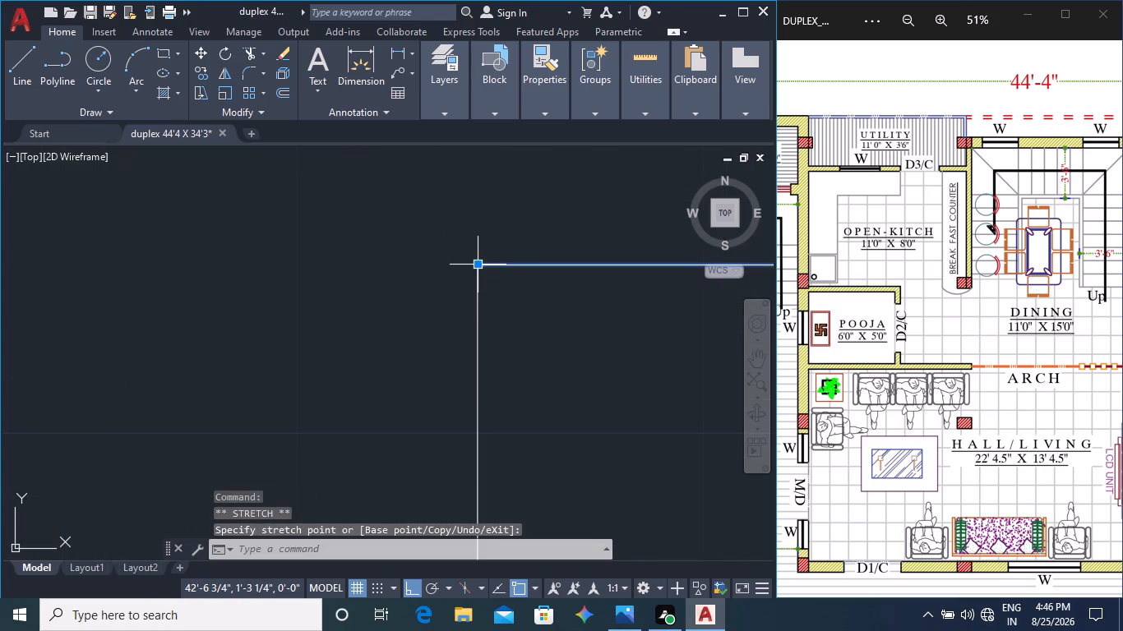
pyautogui.press('Escape')
# Join all the lines of the swastik outline into a single polyline.
pyautogui.scroll(-16, 501, 309)
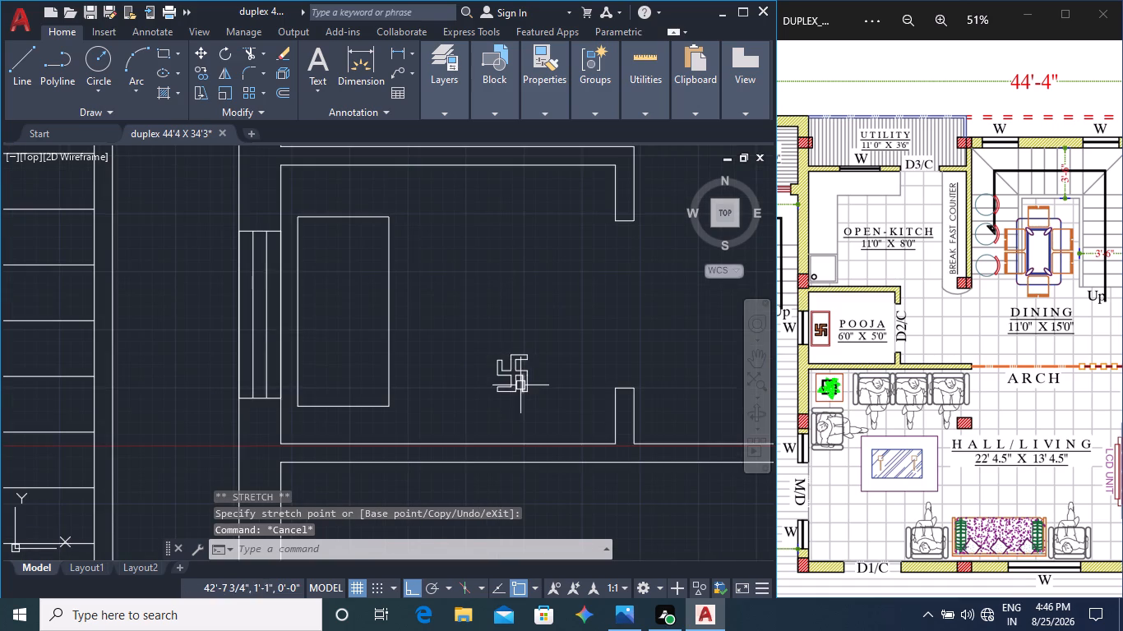
pyautogui.scroll(2, 536, 413)
pyautogui.click(543, 407)
pyautogui.click(375, 225)
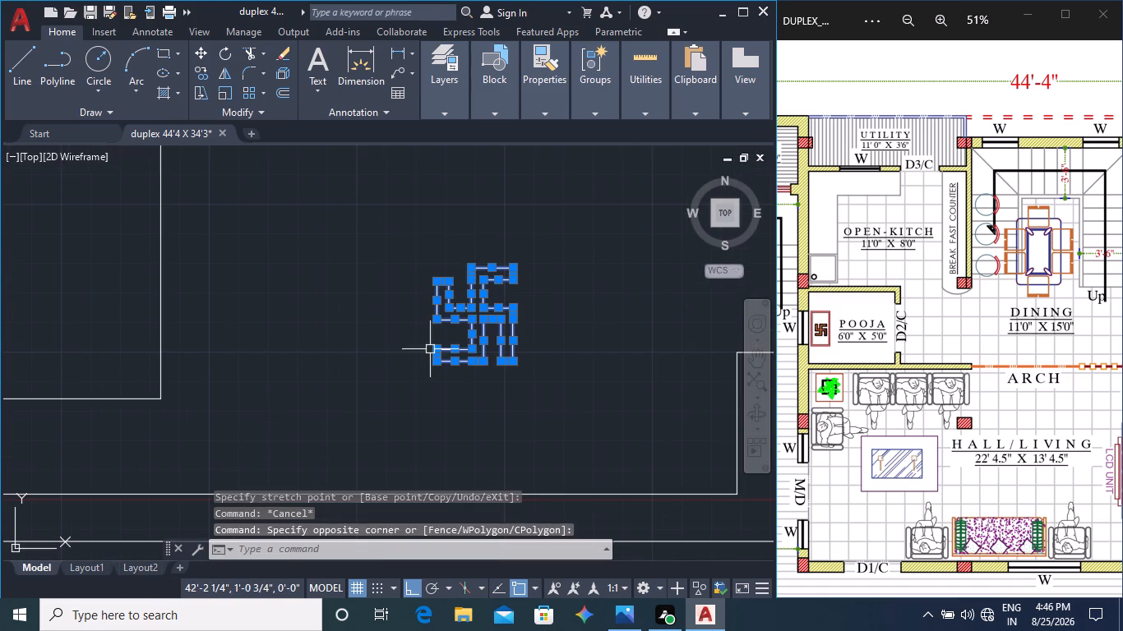
pyautogui.press('j')
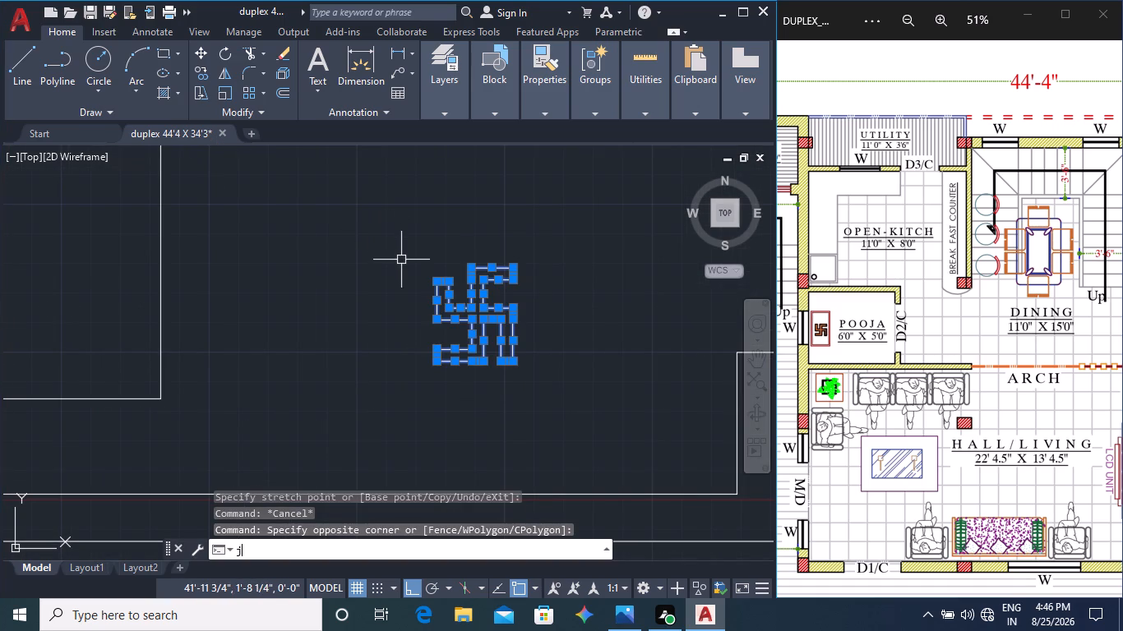
pyautogui.press('o')
pyautogui.press('i')
pyautogui.press('Return')
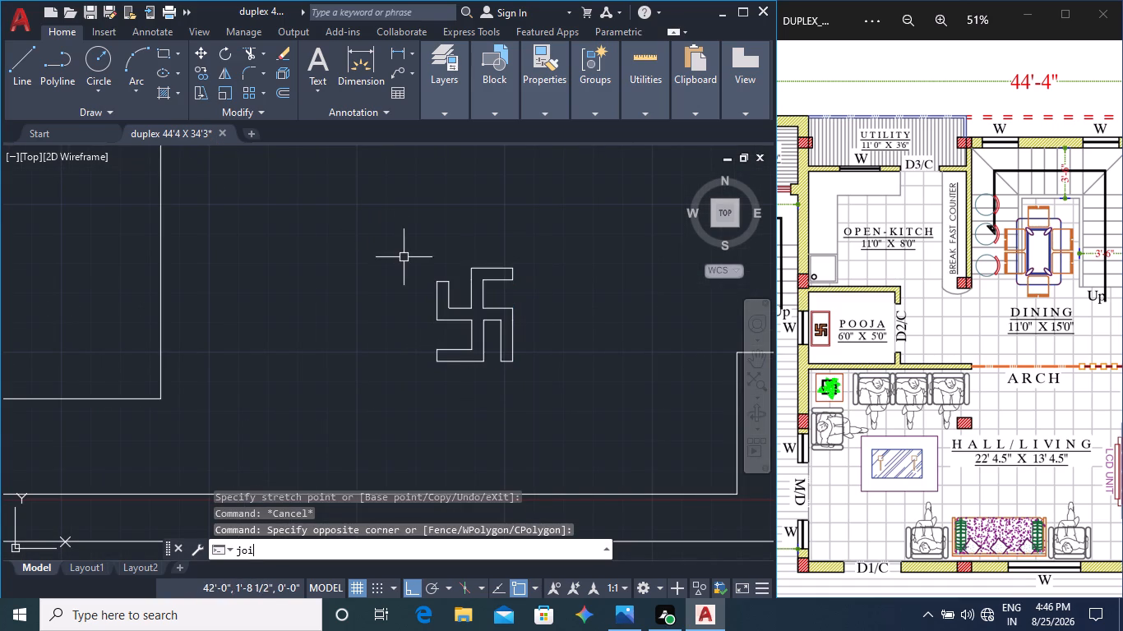
# Move the joined swastik from its lower-left corner into the middle of the pooja room's rectangle, with Ortho off.
pyautogui.moveTo(555, 434); pyautogui.dragTo(553, 420)
pyautogui.click(367, 210)
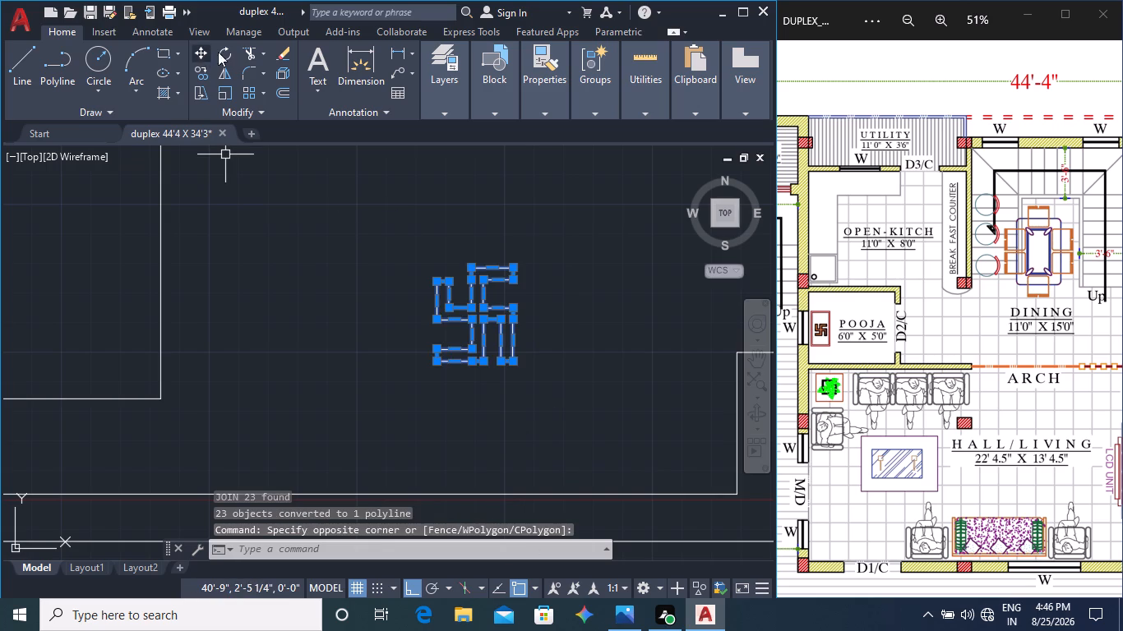
pyautogui.click(204, 50)
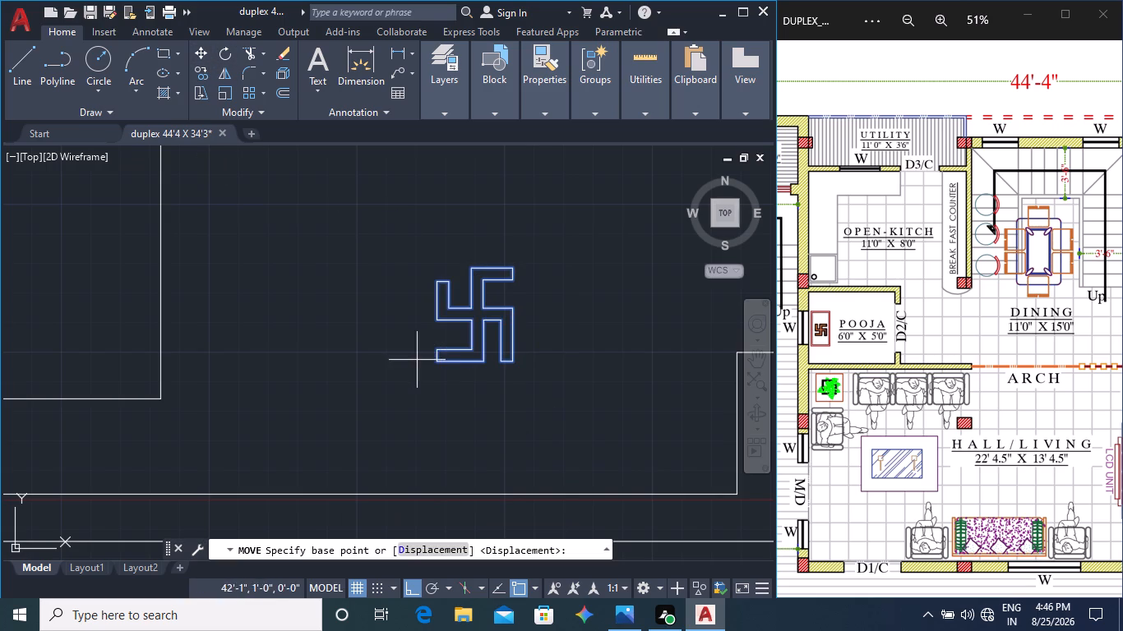
pyautogui.click(437, 363)
pyautogui.moveTo(184, 312); pyautogui.dragTo(455, 320, button='middle')
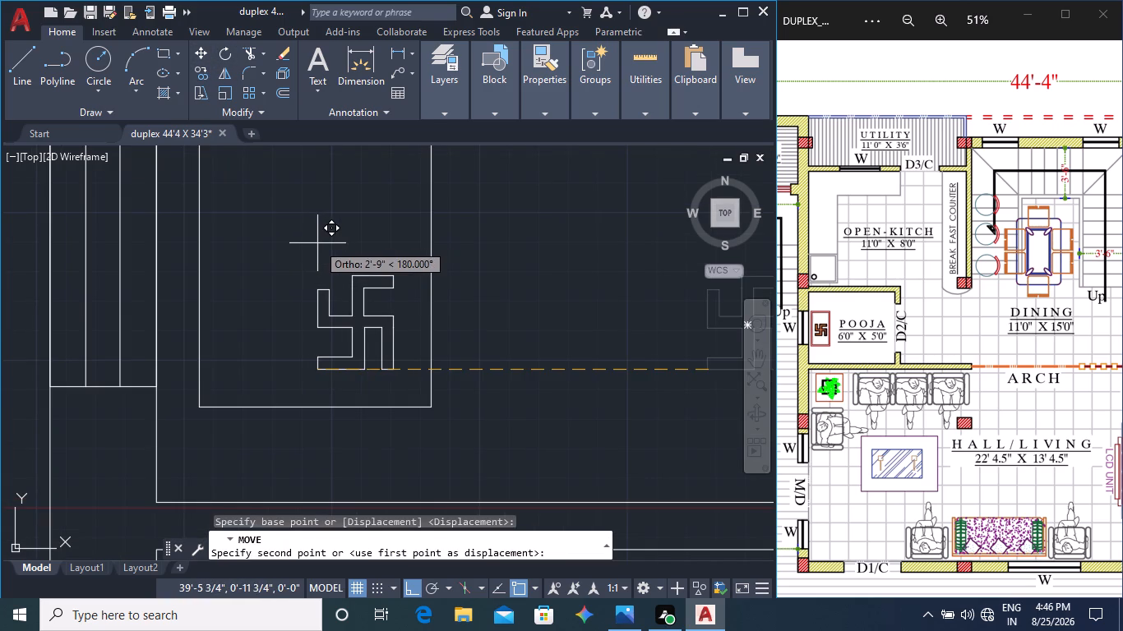
pyautogui.press('F9')
pyautogui.press('F8')
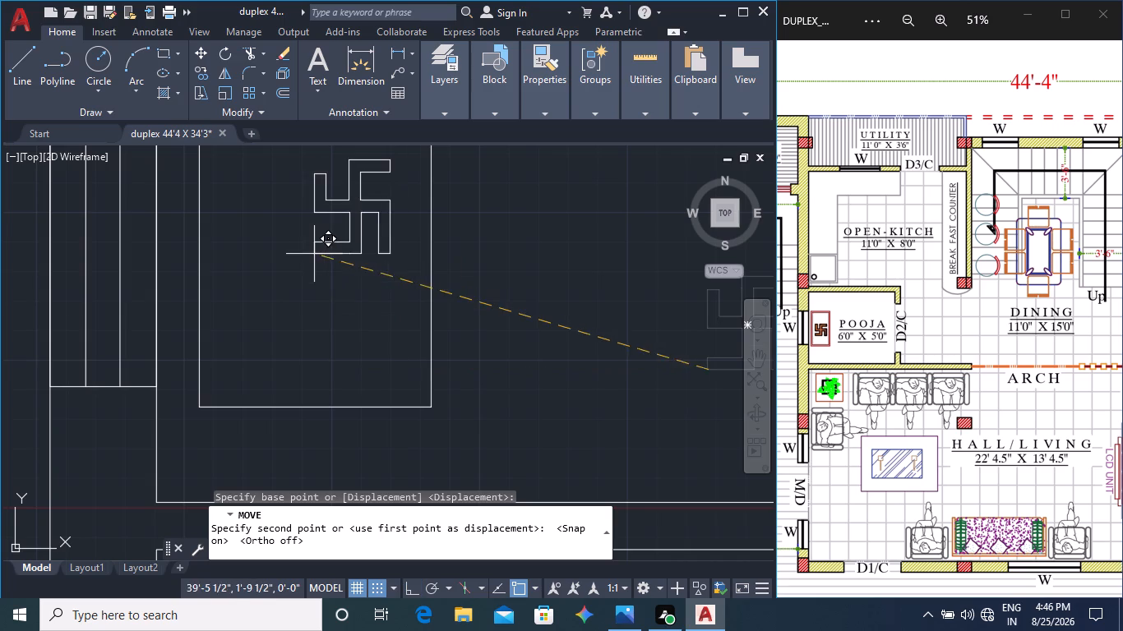
pyautogui.scroll(-2, 317, 261)
pyautogui.moveTo(317, 266); pyautogui.dragTo(321, 387, button='middle')
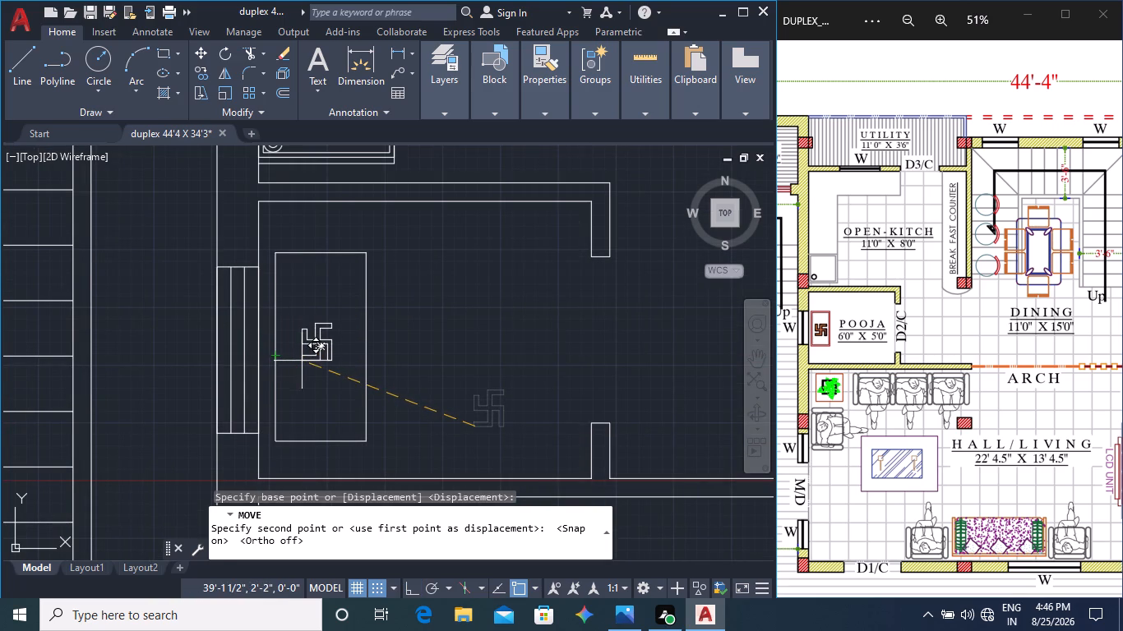
pyautogui.click(306, 361)
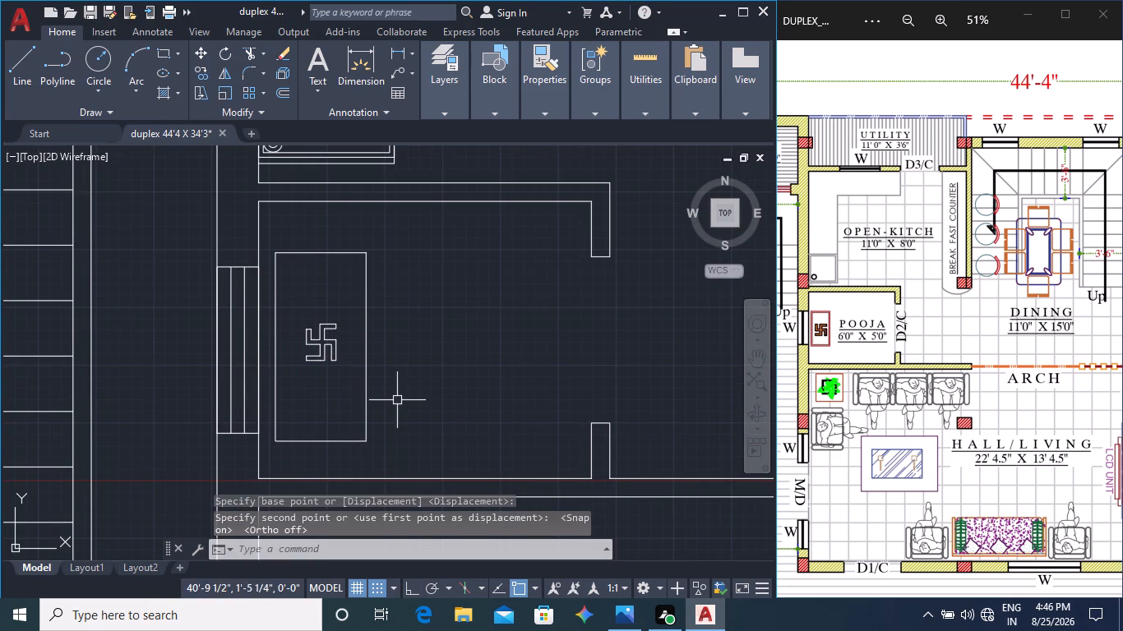
pyautogui.press('Escape')
pyautogui.press('Escape')
pyautogui.press('Escape')
# Start an Offset of the rectangle around the pooja room's swastik, picking the distance from its bottom edge.
pyautogui.moveTo(449, 394); pyautogui.dragTo(394, 320, button='middle')
pyautogui.scroll(-1, 391, 337)
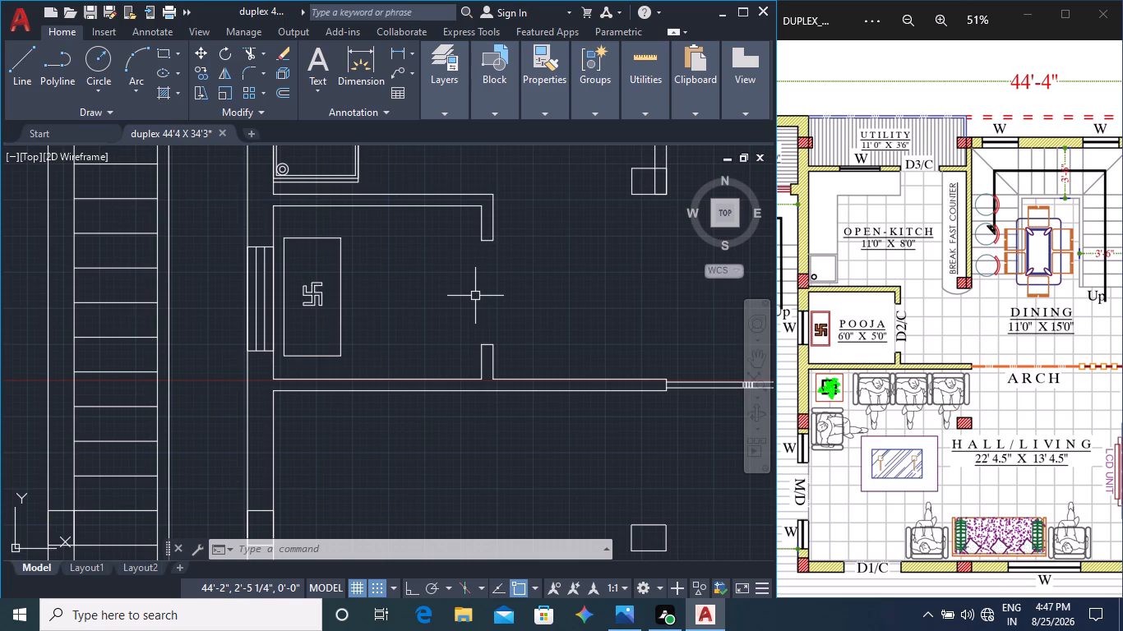
pyautogui.click(341, 352)
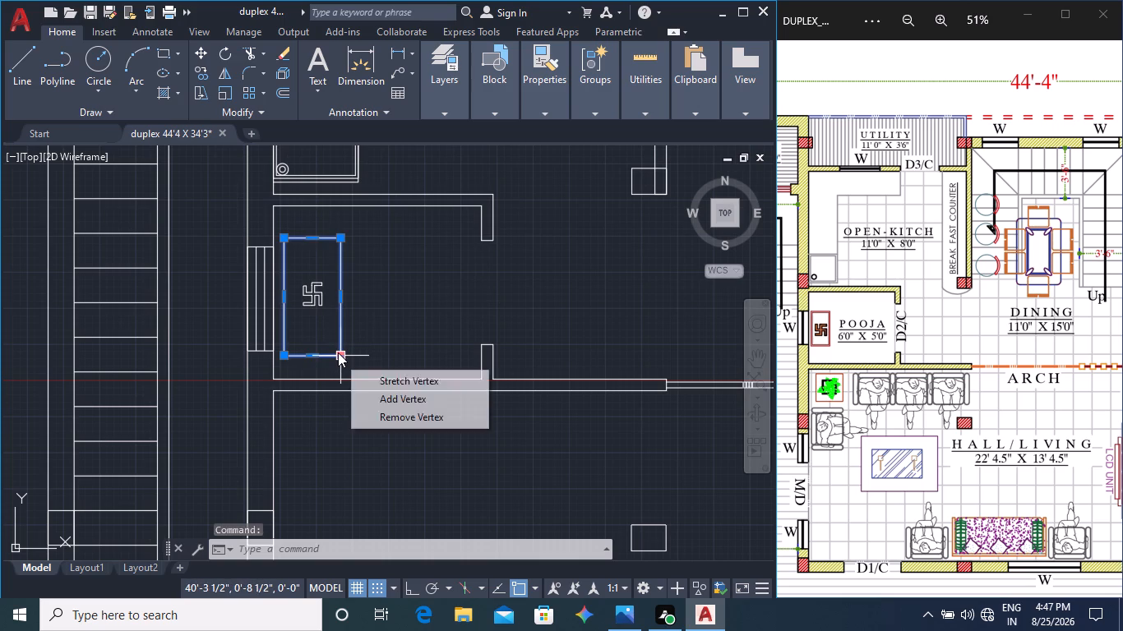
pyautogui.press('o')
pyautogui.press('Return')
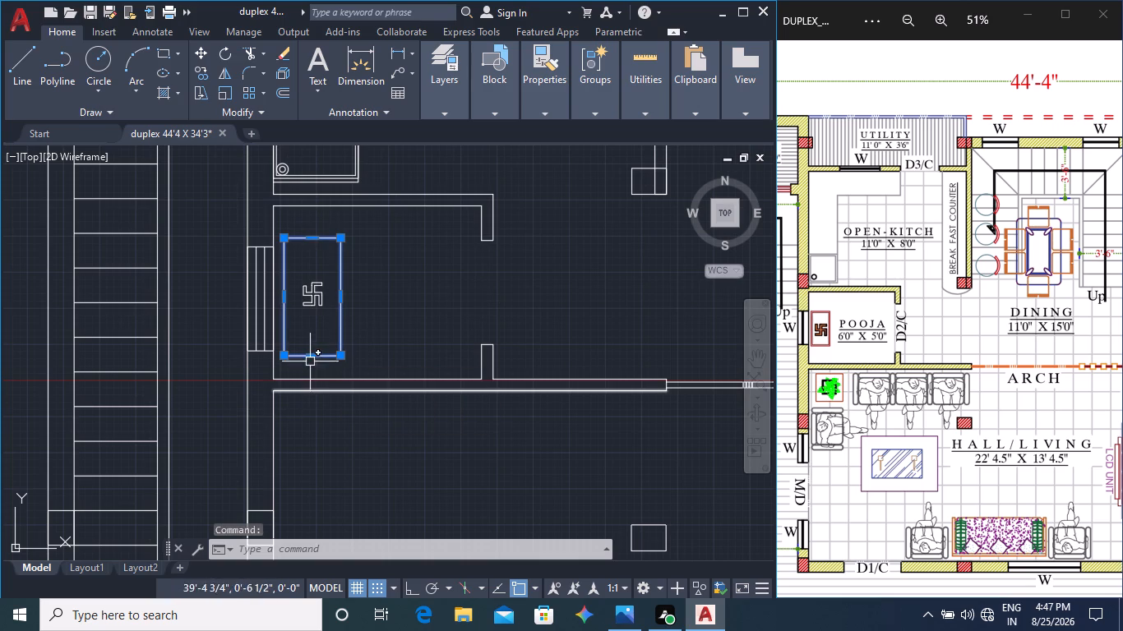
pyautogui.press('o')
pyautogui.press('Return')
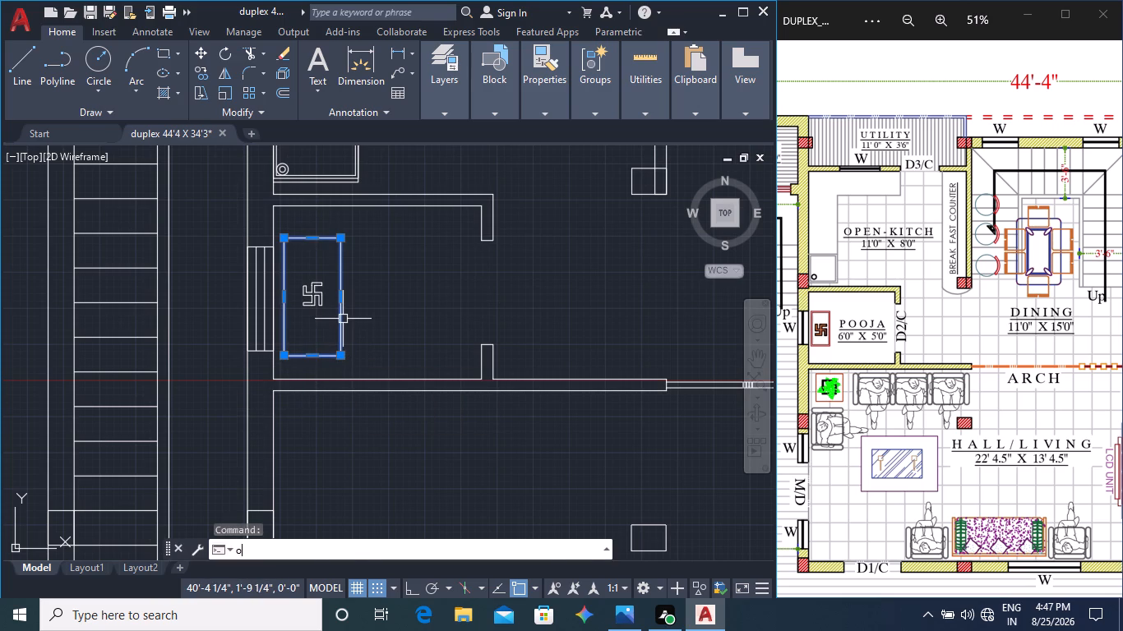
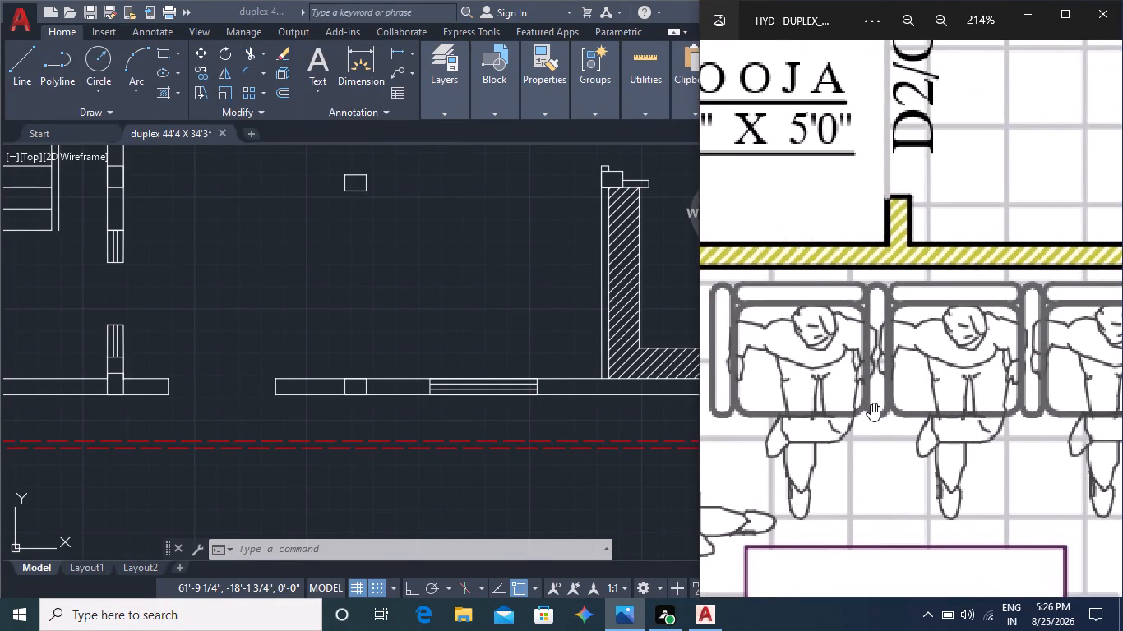
# Compare the reference plan's pooja, hall, master bedroom, dress and wash room areas with the drawn floor plan to find missing items.
pyautogui.scroll(-9, 916, 412)
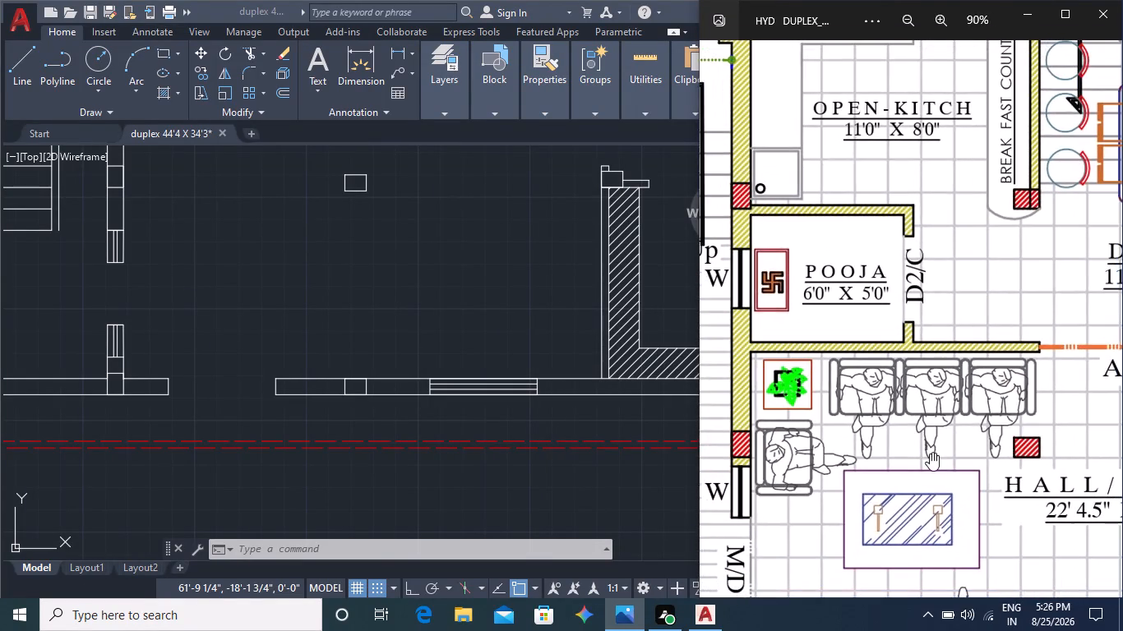
pyautogui.moveTo(945, 457); pyautogui.dragTo(948, 412, button='middle')
pyautogui.scroll(-4, 946, 429)
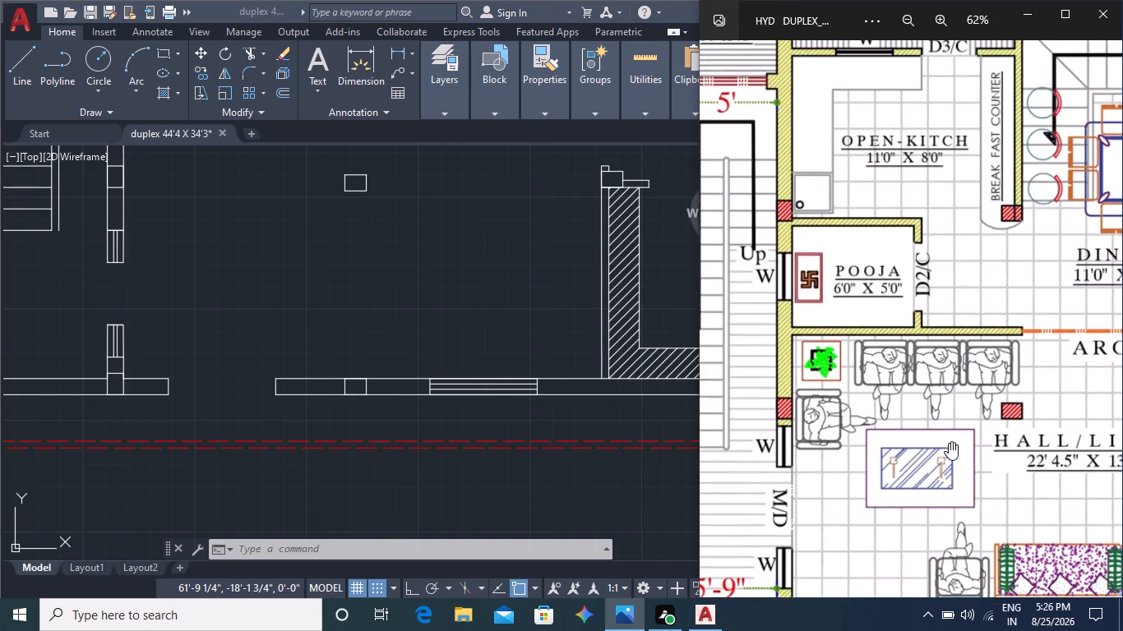
pyautogui.moveTo(993, 451); pyautogui.dragTo(960, 440, button='middle')
pyautogui.moveTo(985, 457); pyautogui.dragTo(945, 417, button='middle')
pyautogui.scroll(-2, 1045, 452)
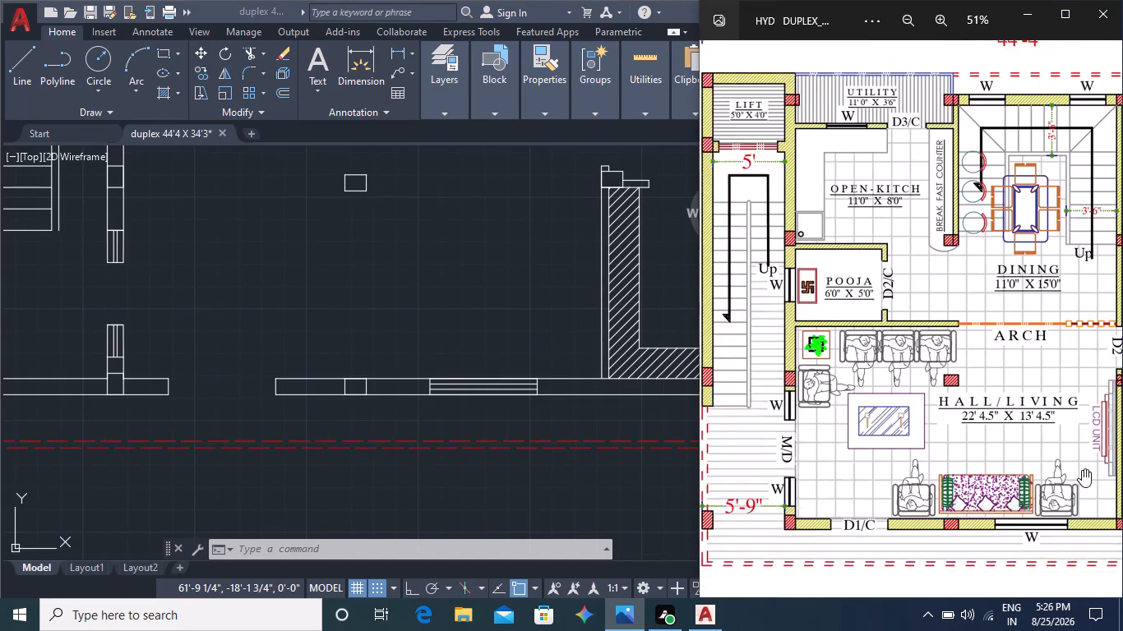
pyautogui.moveTo(1080, 469); pyautogui.dragTo(980, 427, button='middle')
pyautogui.moveTo(1033, 447); pyautogui.dragTo(950, 434, button='middle')
pyautogui.moveTo(1037, 426); pyautogui.dragTo(972, 426, button='middle')
pyautogui.moveTo(1033, 363); pyautogui.dragTo(978, 427, button='middle')
pyautogui.moveTo(1005, 415); pyautogui.dragTo(1010, 472, button='middle')
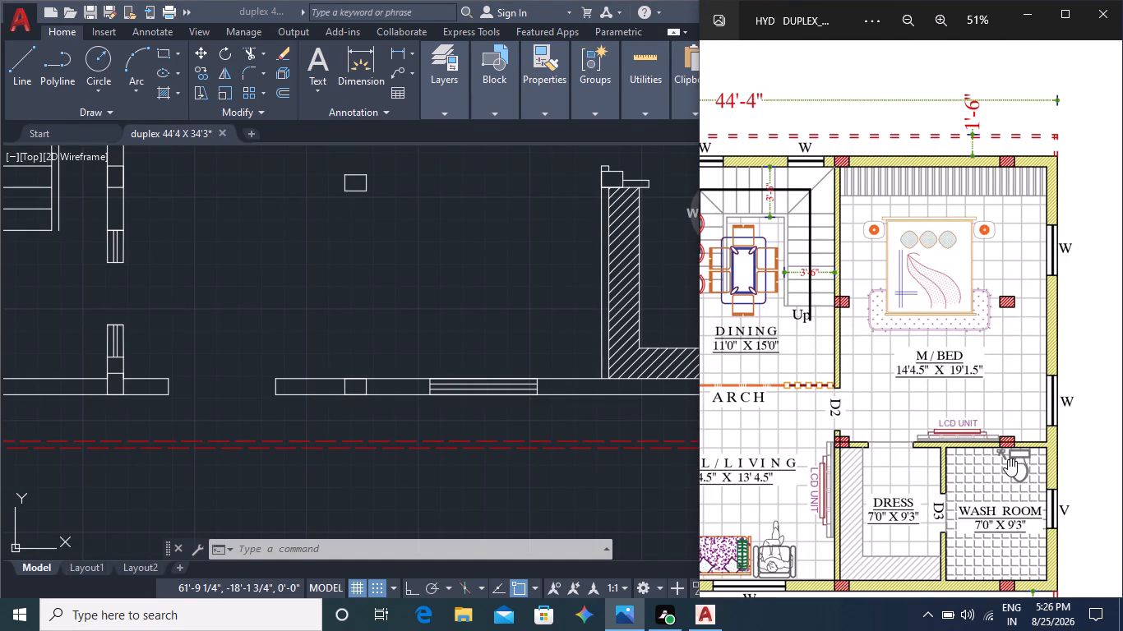
pyautogui.middleClick(540, 302)
pyautogui.moveTo(557, 303); pyautogui.dragTo(445, 339, button='middle')
pyautogui.moveTo(602, 343); pyautogui.dragTo(482, 371, button='middle')
pyautogui.moveTo(540, 355); pyautogui.dragTo(460, 411, button='middle')
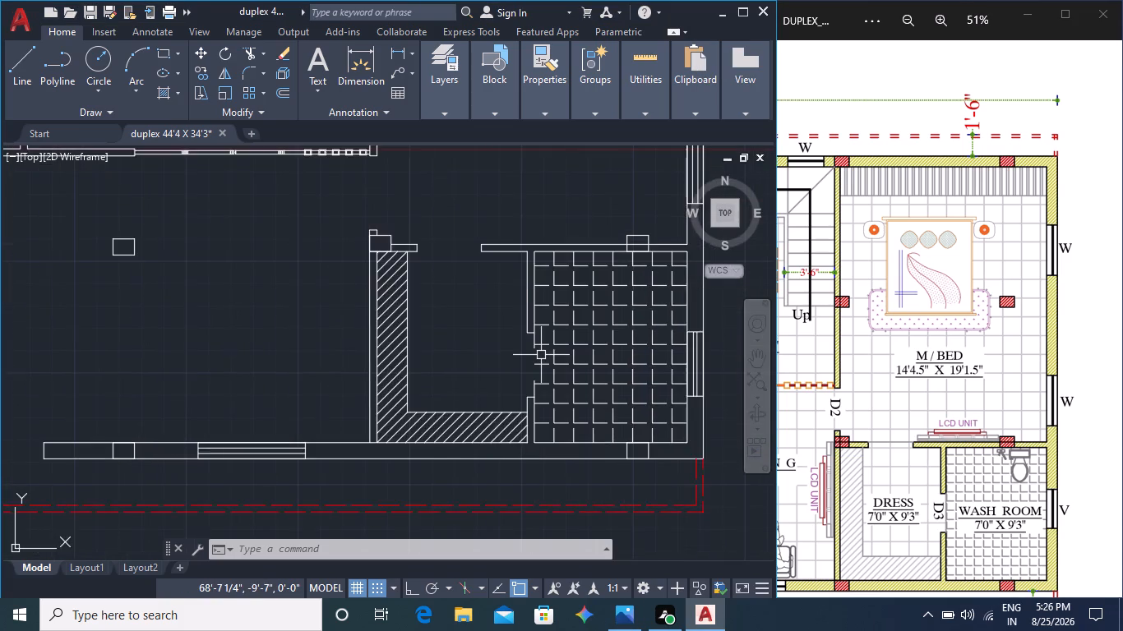
pyautogui.moveTo(663, 346); pyautogui.dragTo(641, 439, button='middle')
pyautogui.scroll(-1, 994, 375)
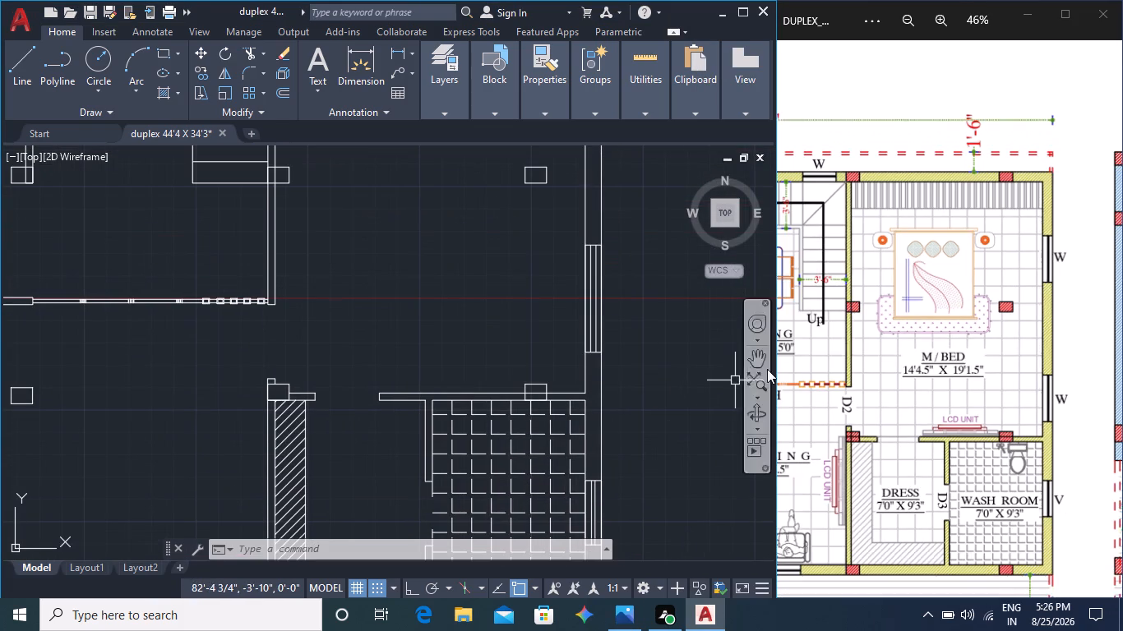
pyautogui.scroll(-2, 654, 342)
pyautogui.moveTo(658, 337); pyautogui.dragTo(661, 393, button='middle')
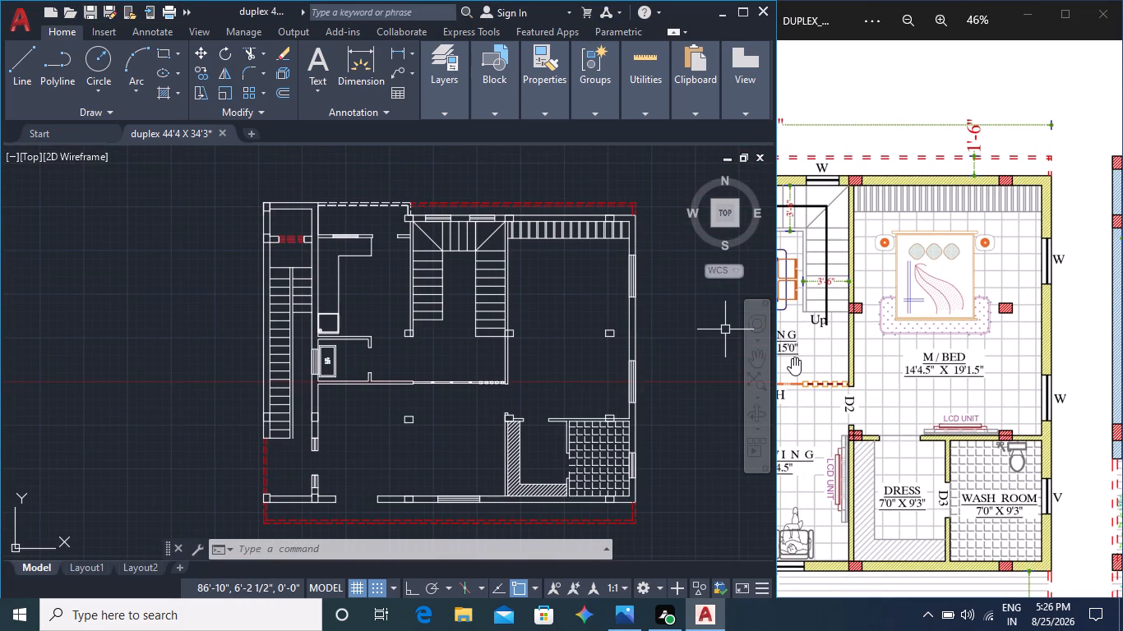
pyautogui.scroll(1, 647, 306)
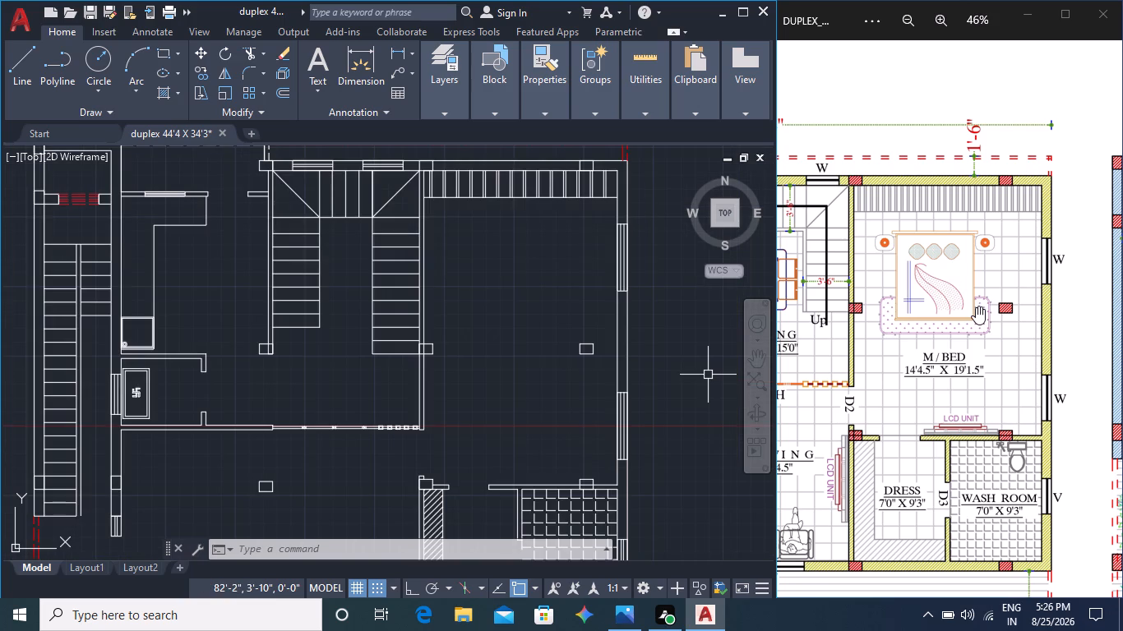
# Compare the dining, staircase, open kitchen and breakfast counter areas of the reference plan with the drawing.
pyautogui.middleClick(916, 349)
pyautogui.moveTo(900, 355); pyautogui.dragTo(957, 359, button='middle')
pyautogui.moveTo(864, 345); pyautogui.dragTo(958, 352, button='middle')
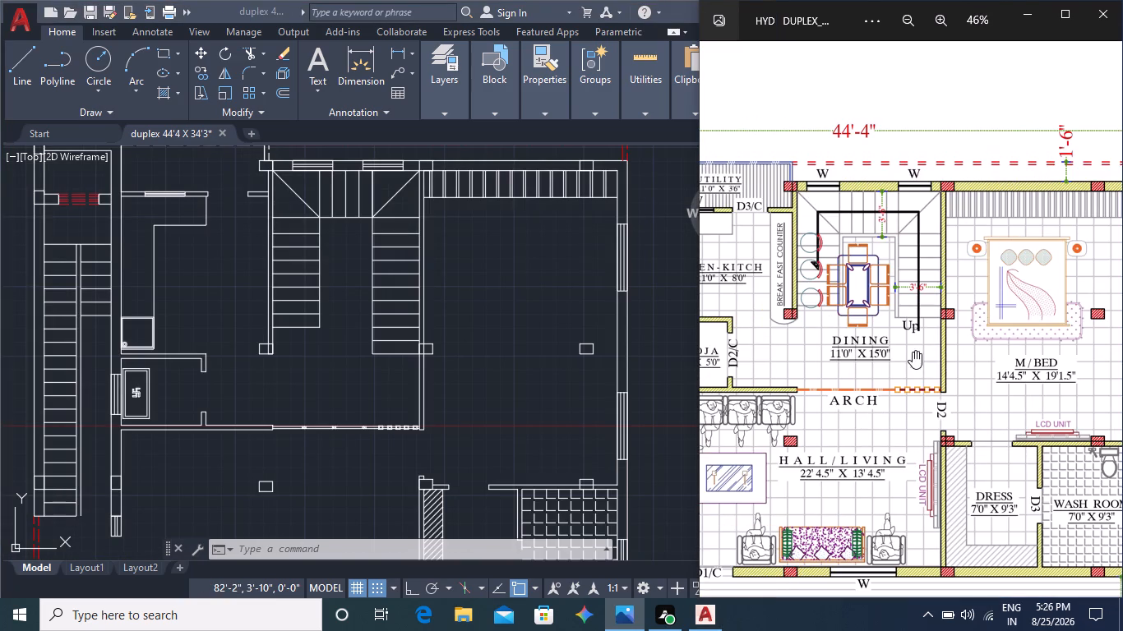
pyautogui.moveTo(931, 394); pyautogui.dragTo(945, 377, button='middle')
pyautogui.middleClick(457, 330)
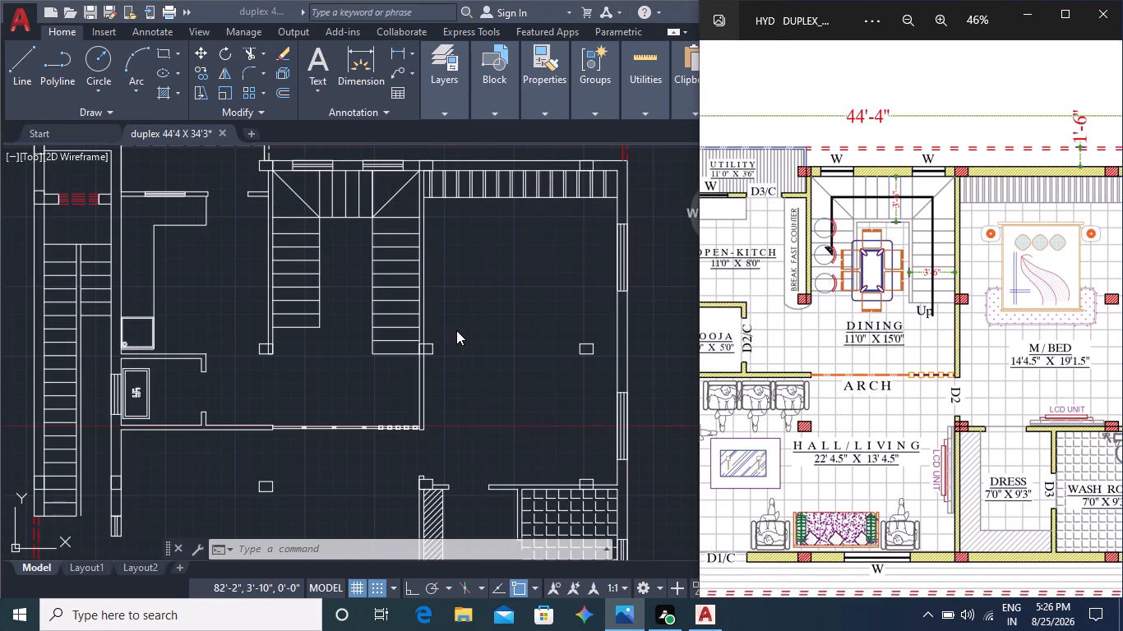
pyautogui.moveTo(457, 332); pyautogui.dragTo(479, 318, button='middle')
pyautogui.moveTo(483, 333); pyautogui.dragTo(520, 312, button='middle')
pyautogui.moveTo(520, 319); pyautogui.dragTo(552, 308, button='middle')
pyautogui.moveTo(544, 347); pyautogui.dragTo(564, 324, button='middle')
pyautogui.middleClick(825, 382)
pyautogui.moveTo(818, 382); pyautogui.dragTo(865, 378, button='middle')
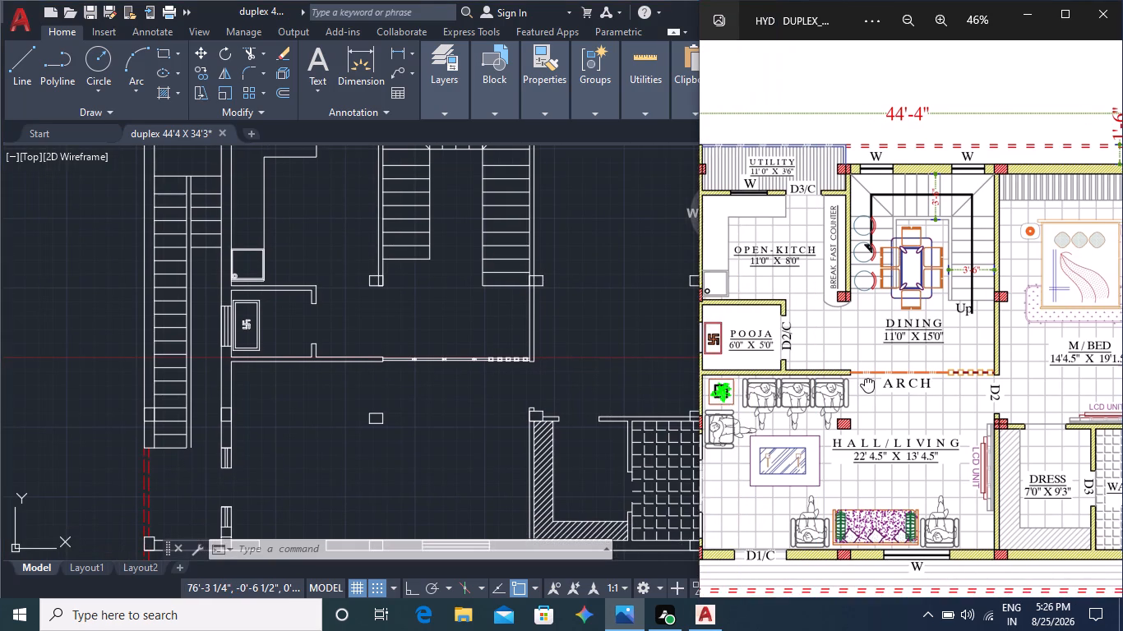
pyautogui.scroll(3, 819, 283)
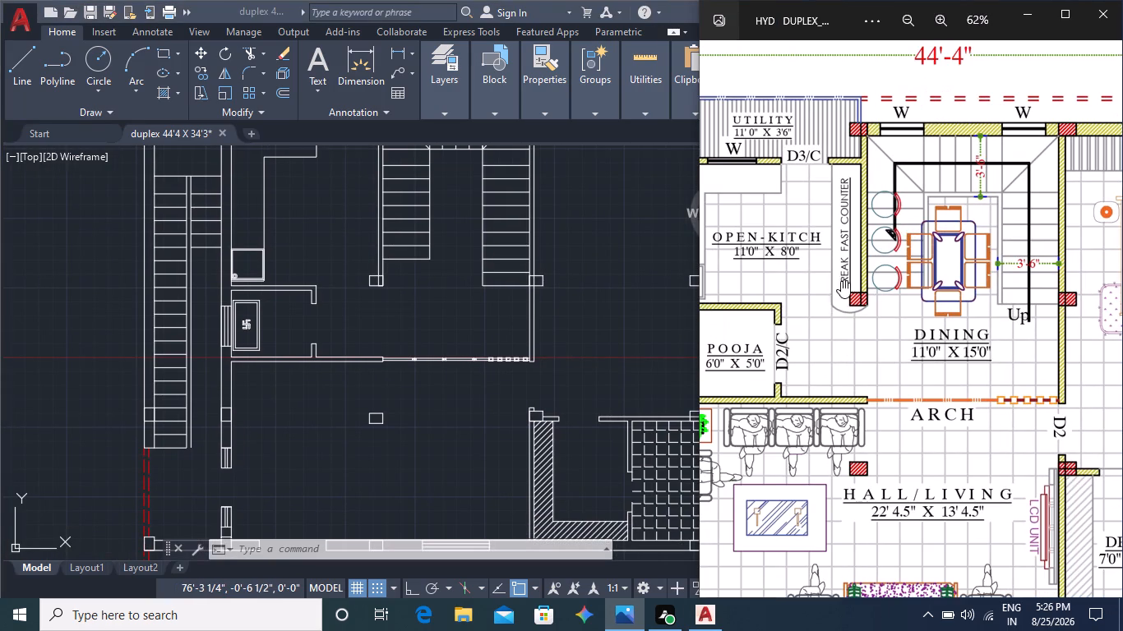
pyautogui.scroll(3, 848, 280)
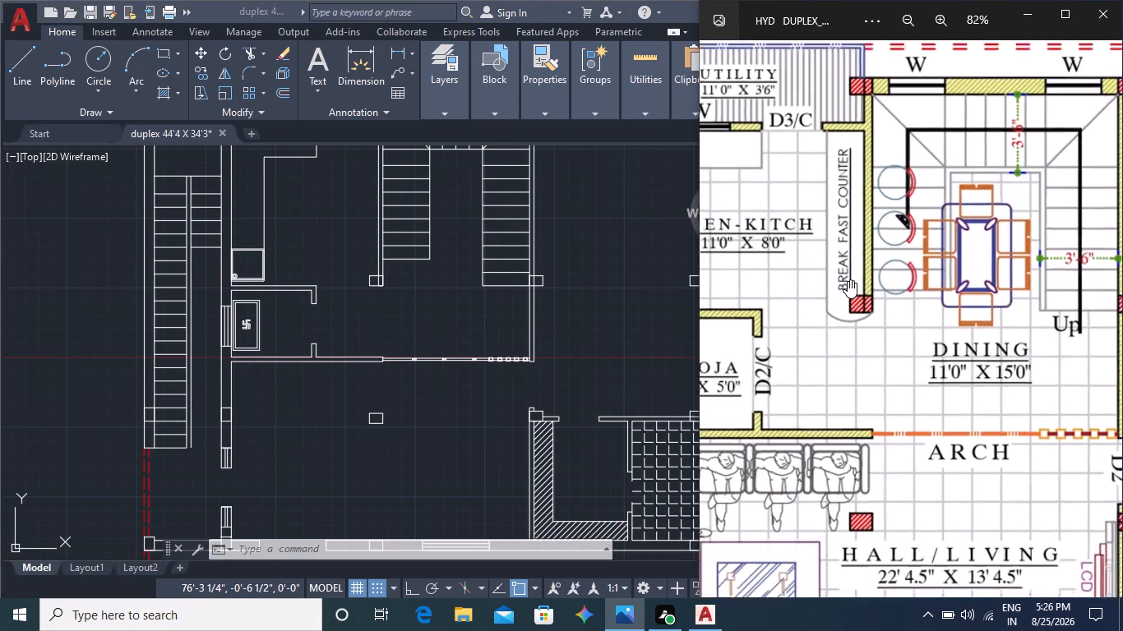
pyautogui.scroll(2, 848, 280)
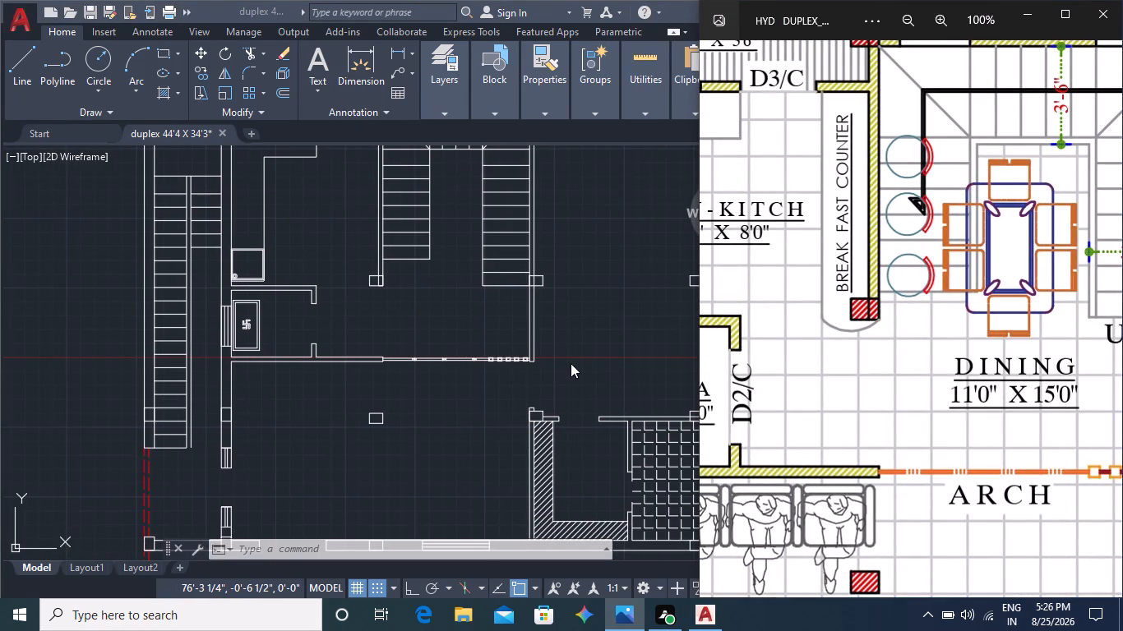
pyautogui.middleClick(890, 362)
pyautogui.moveTo(825, 362); pyautogui.dragTo(901, 385, button='middle')
pyautogui.moveTo(853, 380); pyautogui.dragTo(952, 398, button='middle')
pyautogui.scroll(-1, 932, 389)
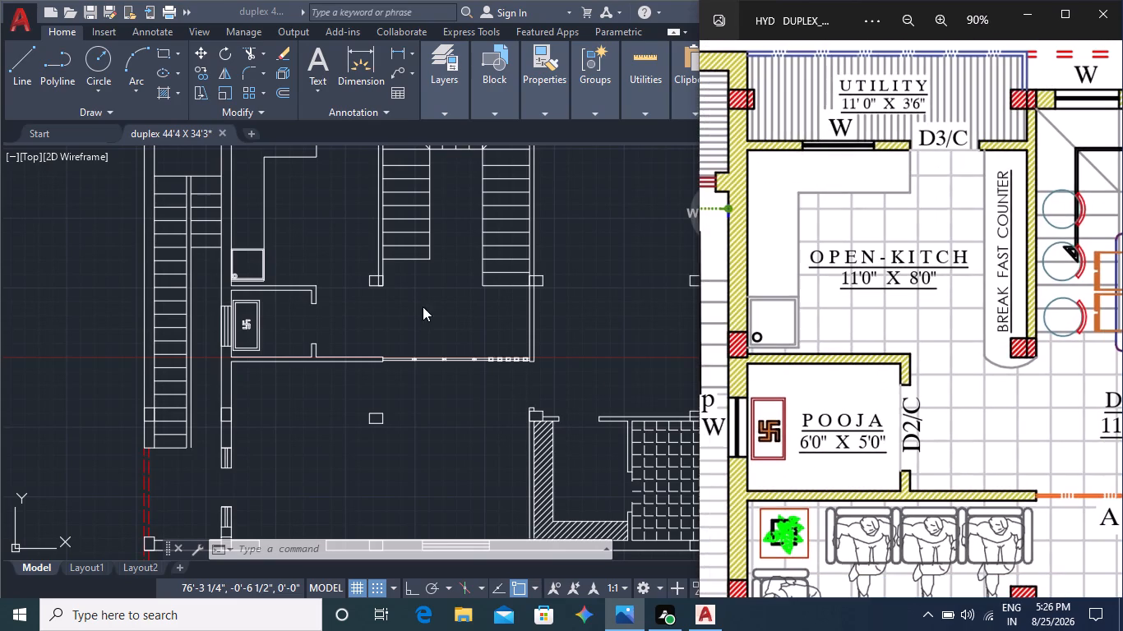
pyautogui.middleClick(427, 310)
pyautogui.moveTo(427, 314); pyautogui.dragTo(542, 369, button='middle')
pyautogui.scroll(2, 470, 283)
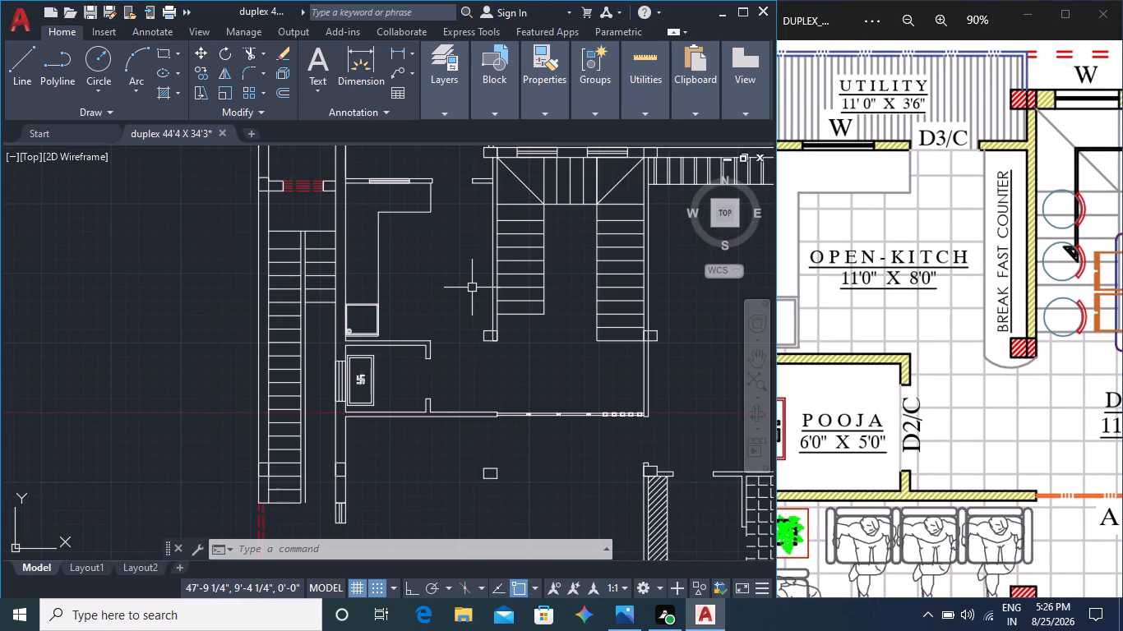
pyautogui.scroll(-2, 477, 313)
pyautogui.moveTo(478, 315); pyautogui.dragTo(471, 355, button='middle')
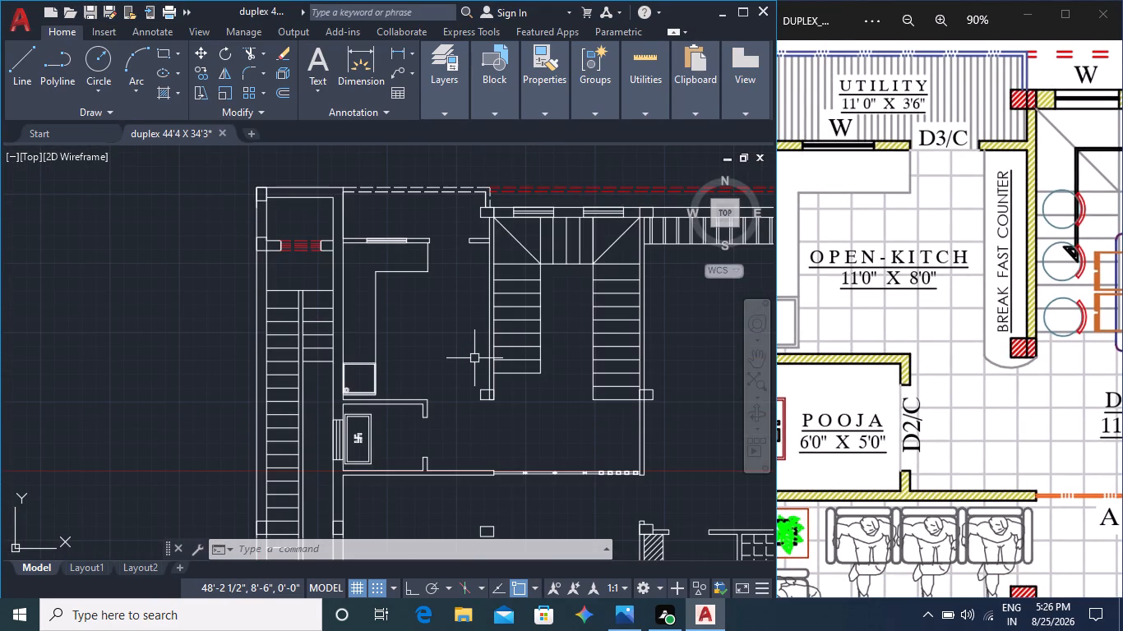
# Examine the reference plan's dining area, arch and hall/living furniture layout.
pyautogui.middleClick(1033, 448)
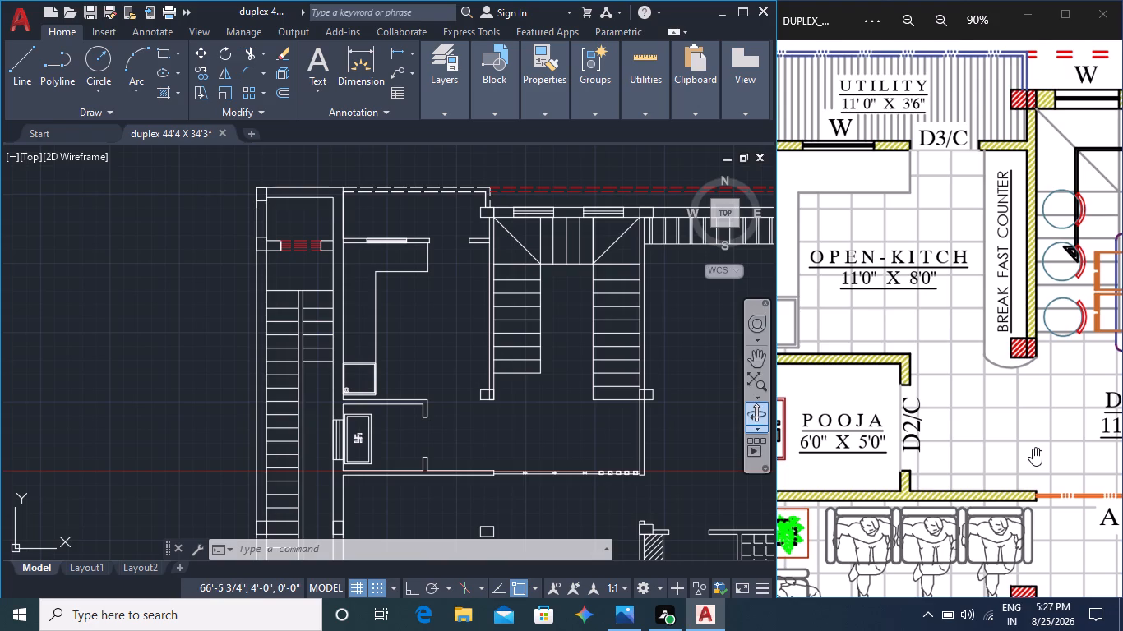
pyautogui.moveTo(1023, 447); pyautogui.dragTo(901, 447, button='middle')
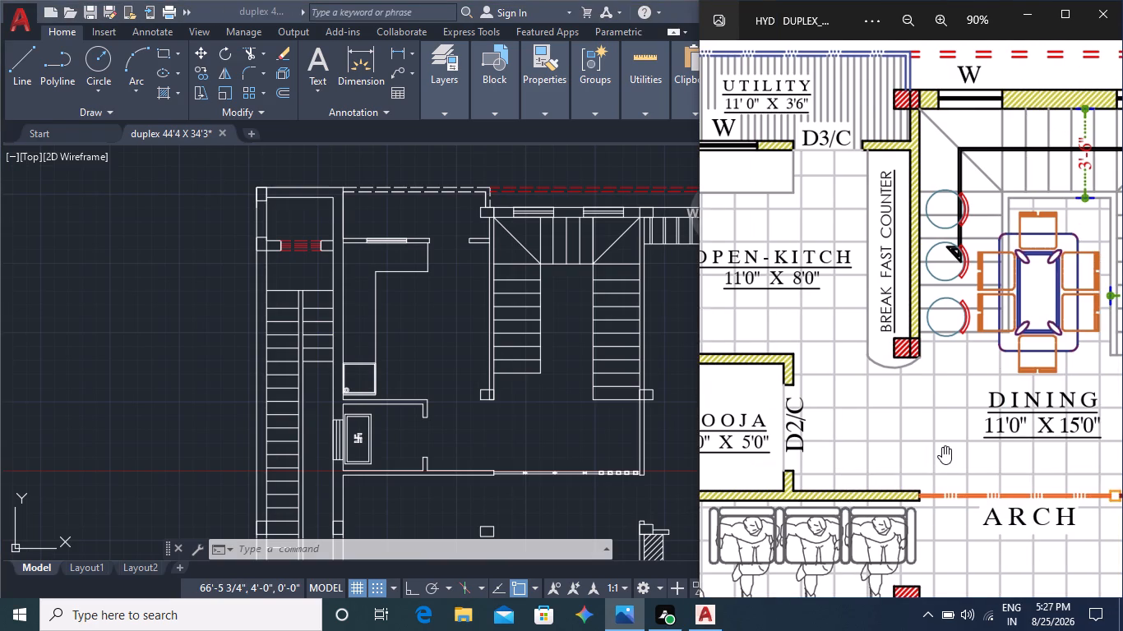
pyautogui.moveTo(928, 449); pyautogui.dragTo(931, 445, button='middle')
pyautogui.moveTo(931, 445); pyautogui.dragTo(933, 411, button='middle')
pyautogui.moveTo(946, 410); pyautogui.dragTo(906, 420, button='middle')
pyautogui.moveTo(911, 409); pyautogui.dragTo(895, 424, button='middle')
pyautogui.scroll(-2, 900, 432)
pyautogui.moveTo(941, 500); pyautogui.dragTo(928, 395, button='middle')
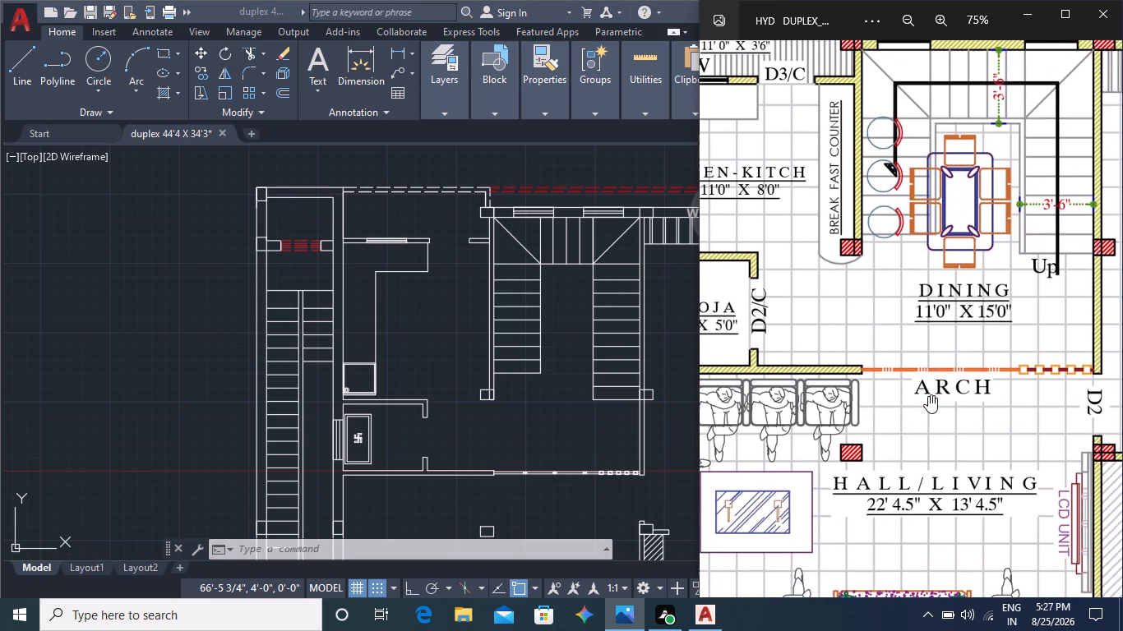
pyautogui.moveTo(938, 488); pyautogui.dragTo(947, 368, button='middle')
pyautogui.scroll(-3, 950, 391)
pyautogui.moveTo(959, 486); pyautogui.dragTo(977, 400, button='middle')
pyautogui.moveTo(942, 472); pyautogui.dragTo(966, 365, button='middle')
pyautogui.scroll(-2, 970, 368)
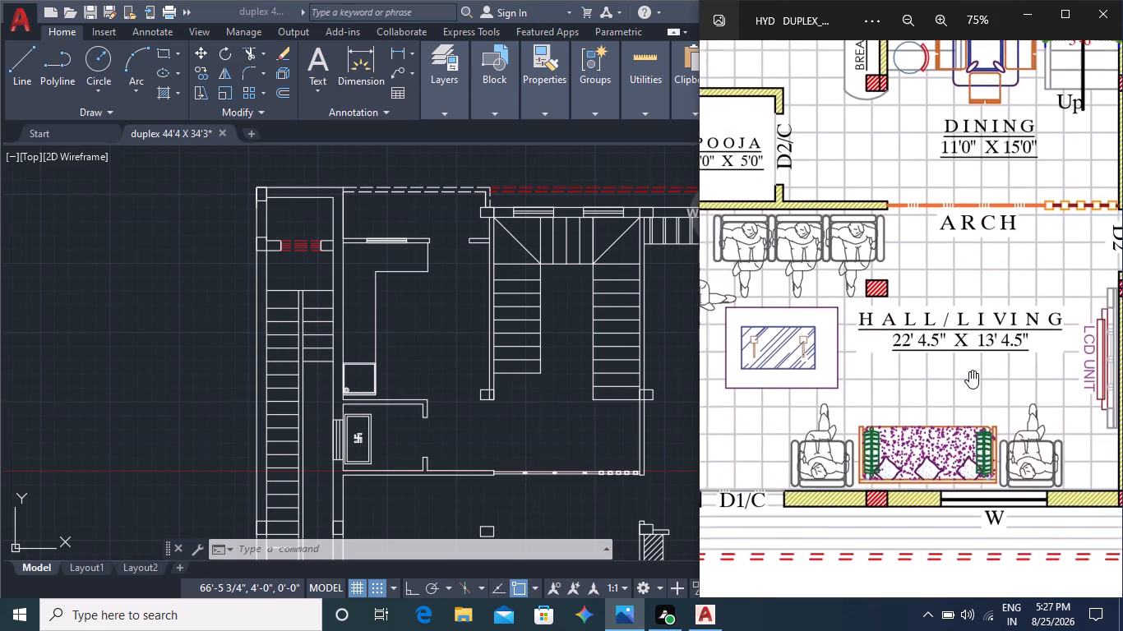
pyautogui.scroll(-2, 969, 371)
pyautogui.scroll(-3, 974, 490)
pyautogui.moveTo(986, 510); pyautogui.dragTo(973, 455, button='middle')
pyautogui.moveTo(990, 489); pyautogui.dragTo(936, 486, button='middle')
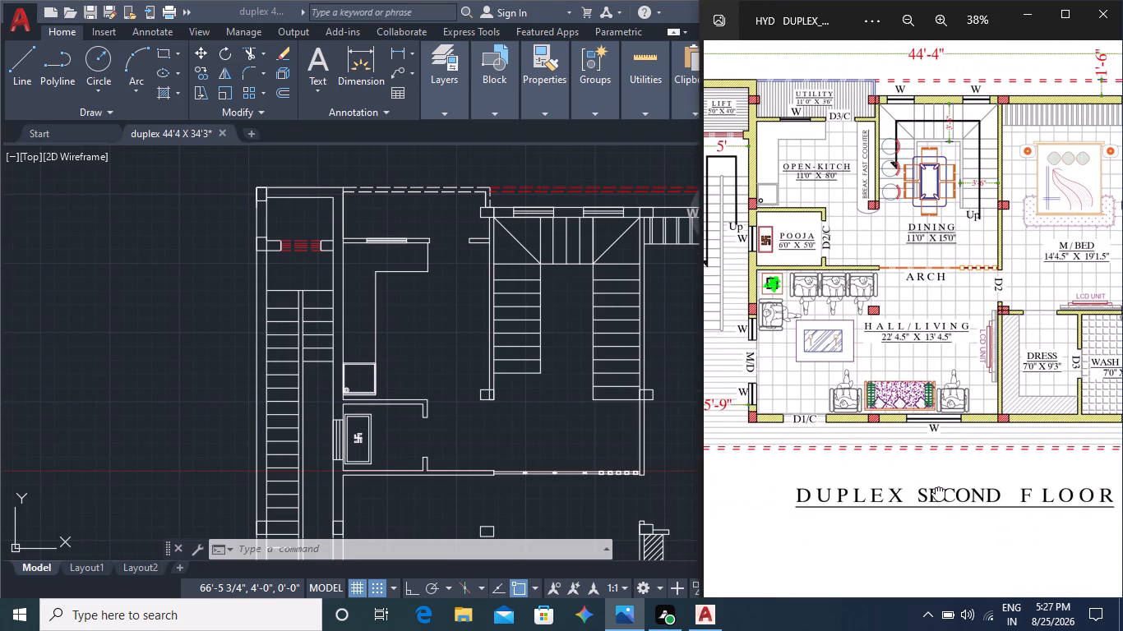
pyautogui.moveTo(936, 486); pyautogui.dragTo(927, 486, button='middle')
pyautogui.scroll(3, 892, 164)
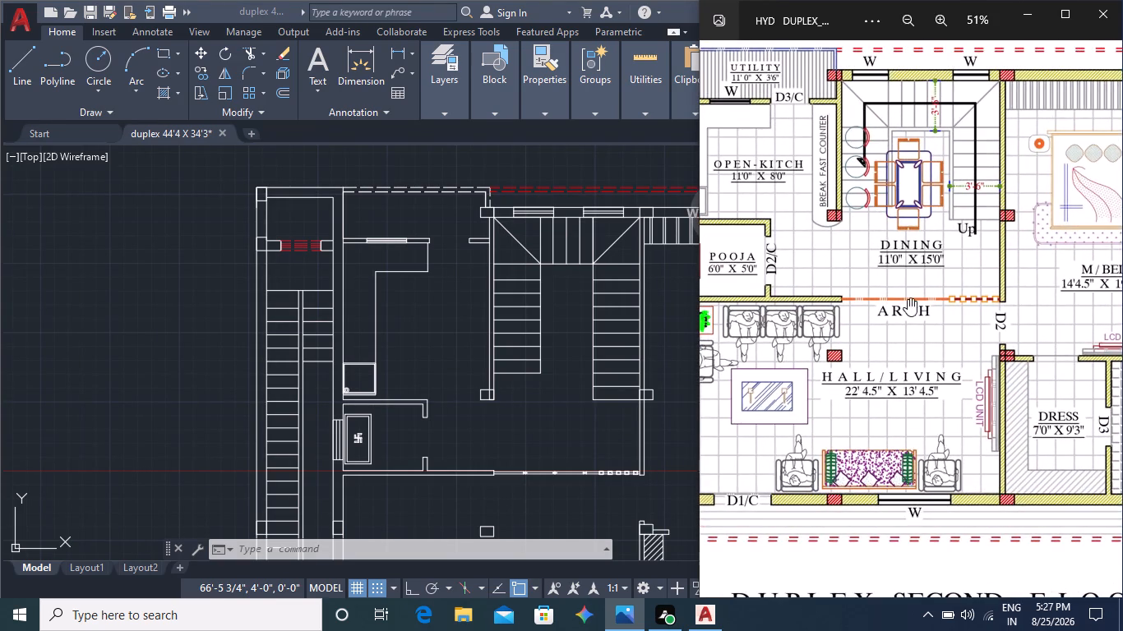
pyautogui.moveTo(895, 277); pyautogui.dragTo(963, 320, button='middle')
pyautogui.scroll(2, 892, 188)
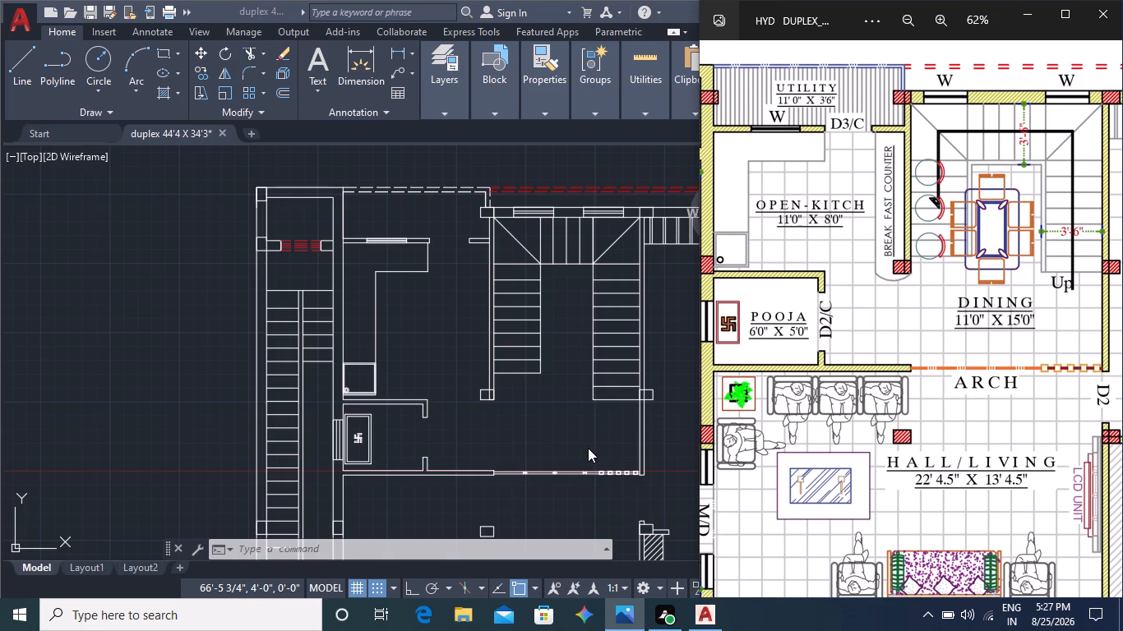
# Examine the breakfast counter, kitchen, utility and lift details in the reference against the same areas of the drawing.
pyautogui.scroll(7, 913, 206)
pyautogui.scroll(-2, 892, 242)
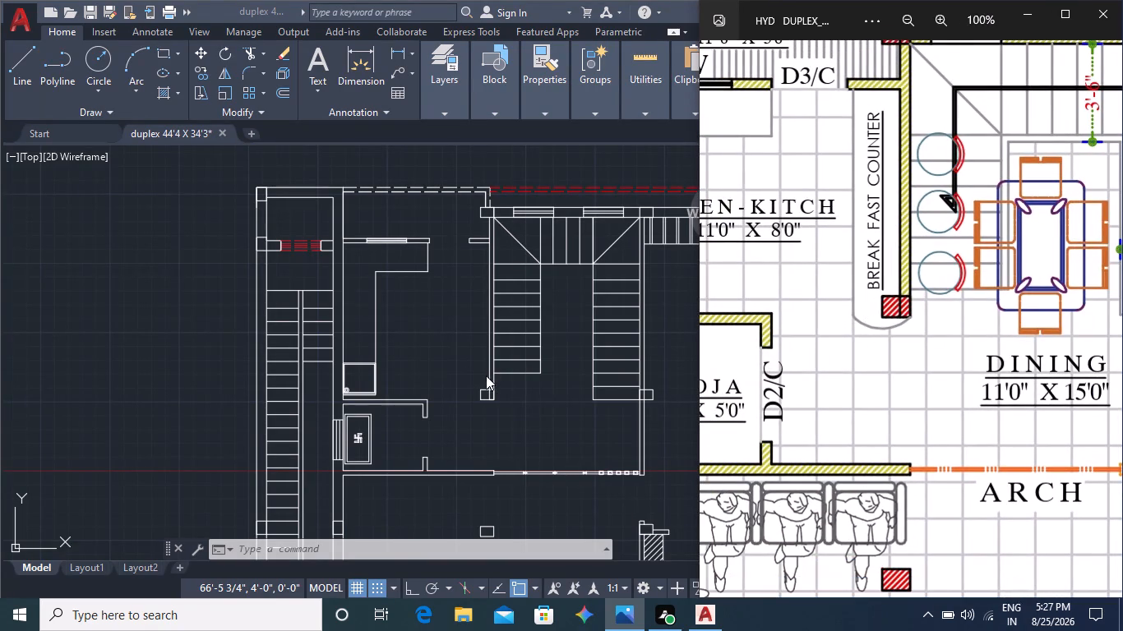
pyautogui.scroll(1, 486, 377)
pyautogui.scroll(-1, 505, 382)
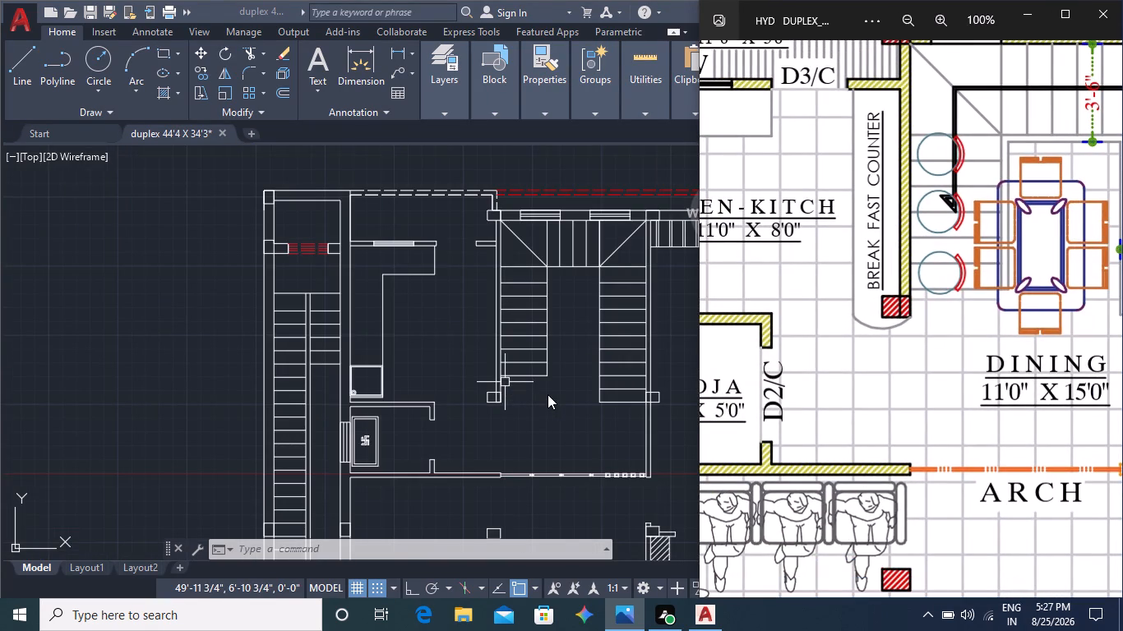
pyautogui.moveTo(548, 394); pyautogui.dragTo(556, 380, button='middle')
pyautogui.scroll(2, 539, 381)
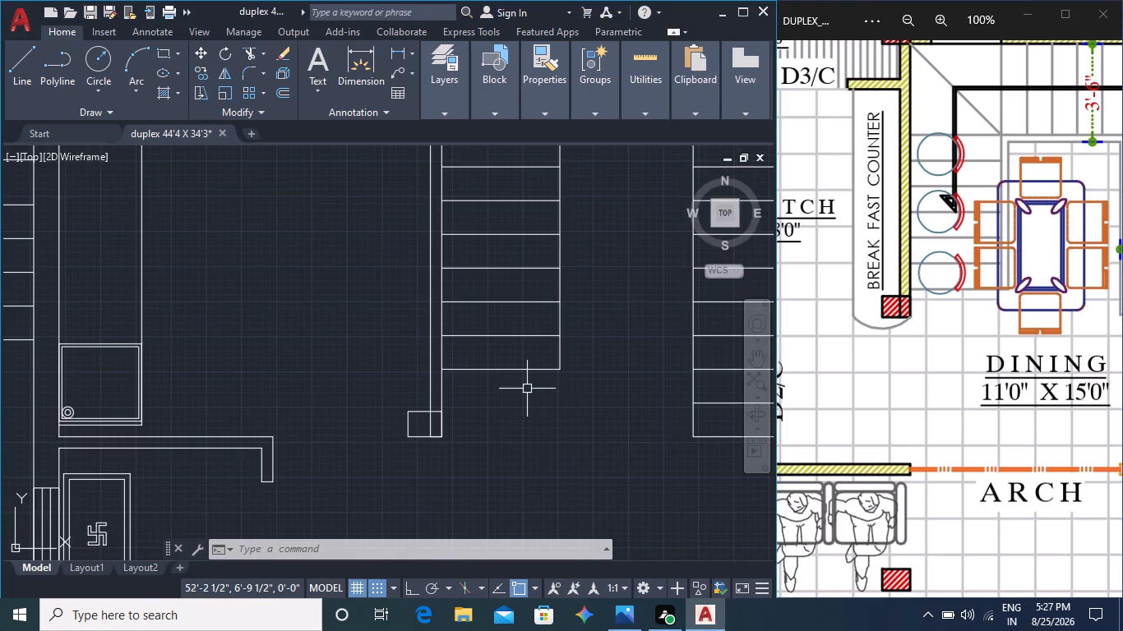
pyautogui.scroll(-1, 387, 346)
pyautogui.moveTo(381, 342); pyautogui.dragTo(447, 363, button='middle')
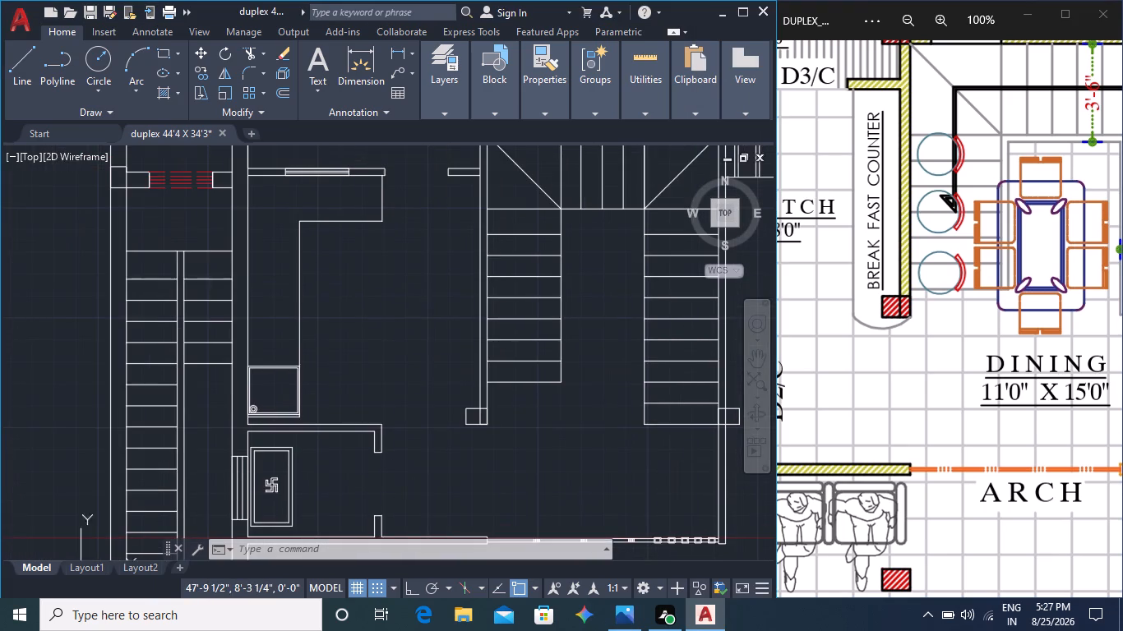
pyautogui.moveTo(425, 352); pyautogui.dragTo(454, 357, button='middle')
pyautogui.scroll(-1, 464, 362)
pyautogui.middleClick(870, 334)
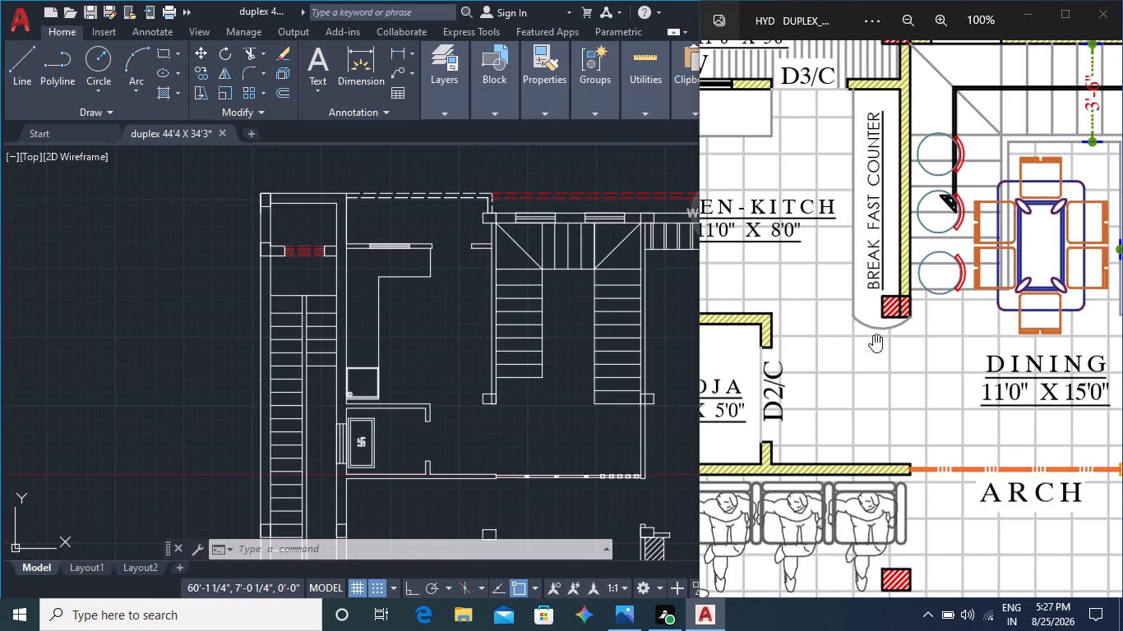
pyautogui.moveTo(836, 347); pyautogui.dragTo(876, 444, button='middle')
pyautogui.moveTo(844, 379); pyautogui.dragTo(865, 425, button='middle')
pyautogui.moveTo(834, 266); pyautogui.dragTo(867, 330, button='middle')
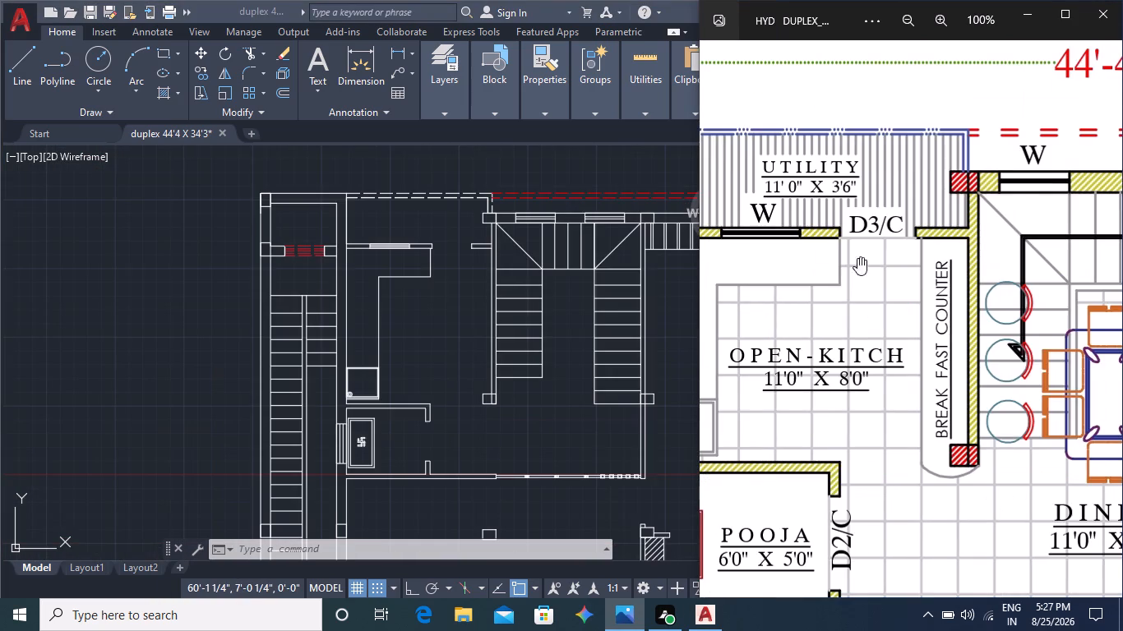
pyautogui.moveTo(867, 283); pyautogui.dragTo(880, 344, button='middle')
pyautogui.moveTo(874, 318); pyautogui.dragTo(923, 324, button='middle')
pyautogui.moveTo(850, 331); pyautogui.dragTo(901, 325, button='middle')
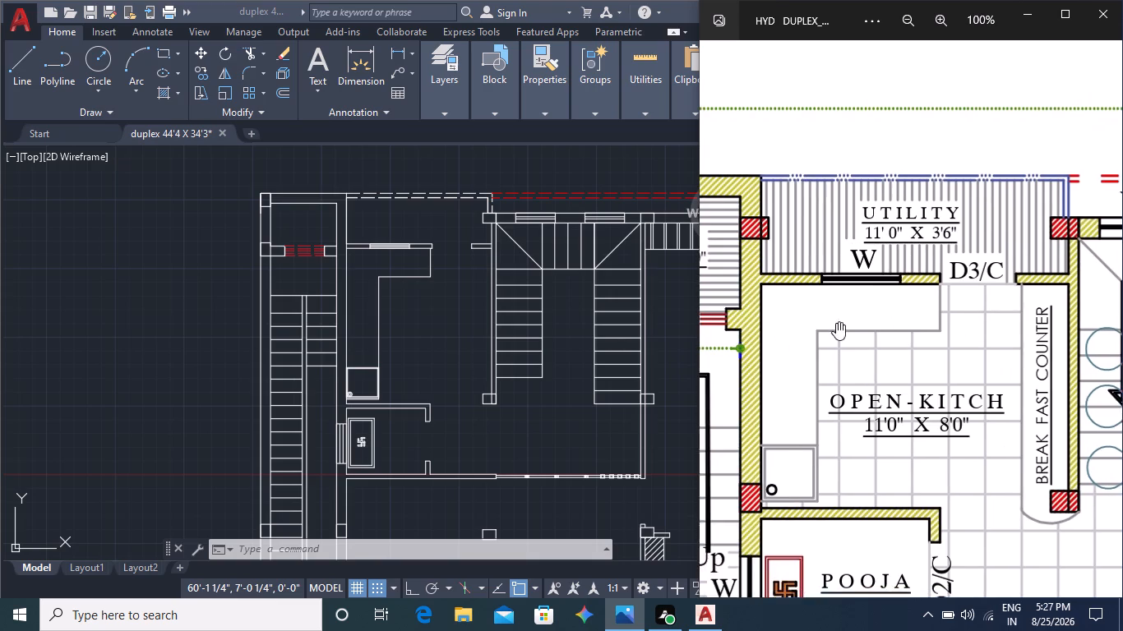
pyautogui.moveTo(841, 324); pyautogui.dragTo(882, 325, button='middle')
pyautogui.moveTo(862, 331); pyautogui.dragTo(906, 337, button='middle')
pyautogui.moveTo(889, 339); pyautogui.dragTo(923, 342, button='middle')
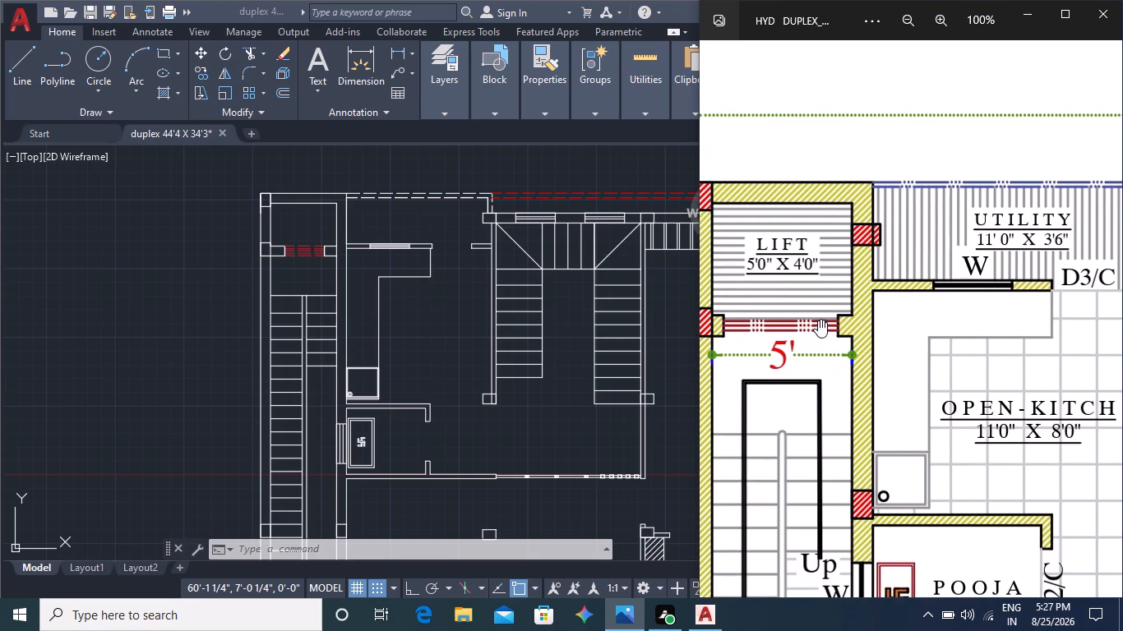
pyautogui.scroll(1, 447, 241)
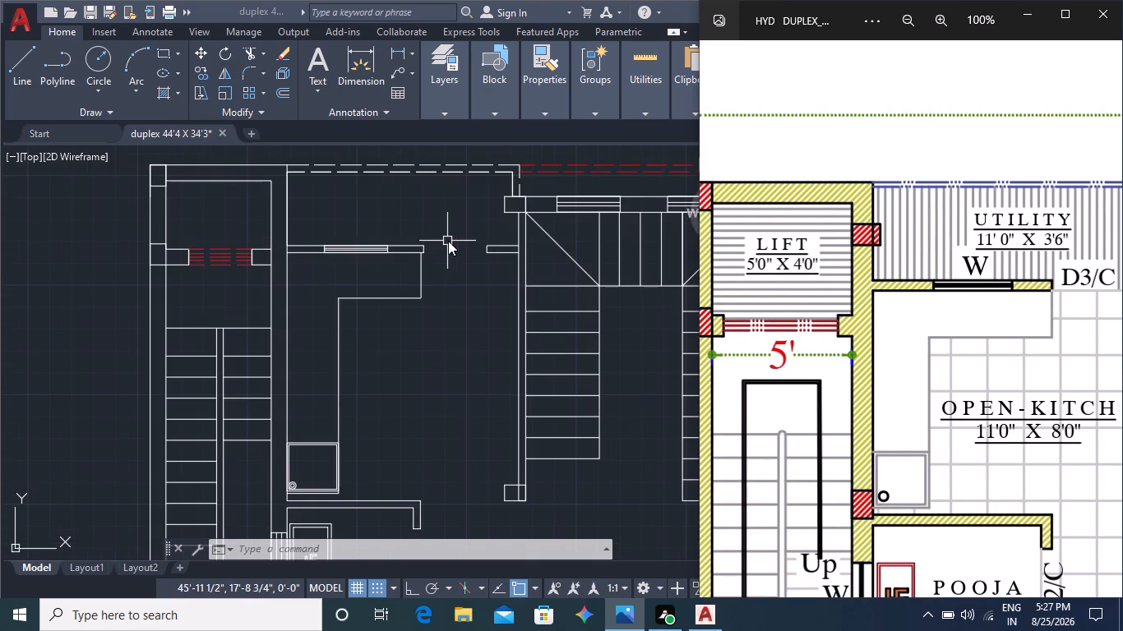
# Draw a line across the D3/C door opening between utility and kitchen, joining the wall ends along their utility-side face.
pyautogui.moveTo(447, 244); pyautogui.dragTo(397, 262, button='middle')
pyautogui.moveTo(432, 261); pyautogui.dragTo(363, 302, button='middle')
pyautogui.scroll(2, 417, 264)
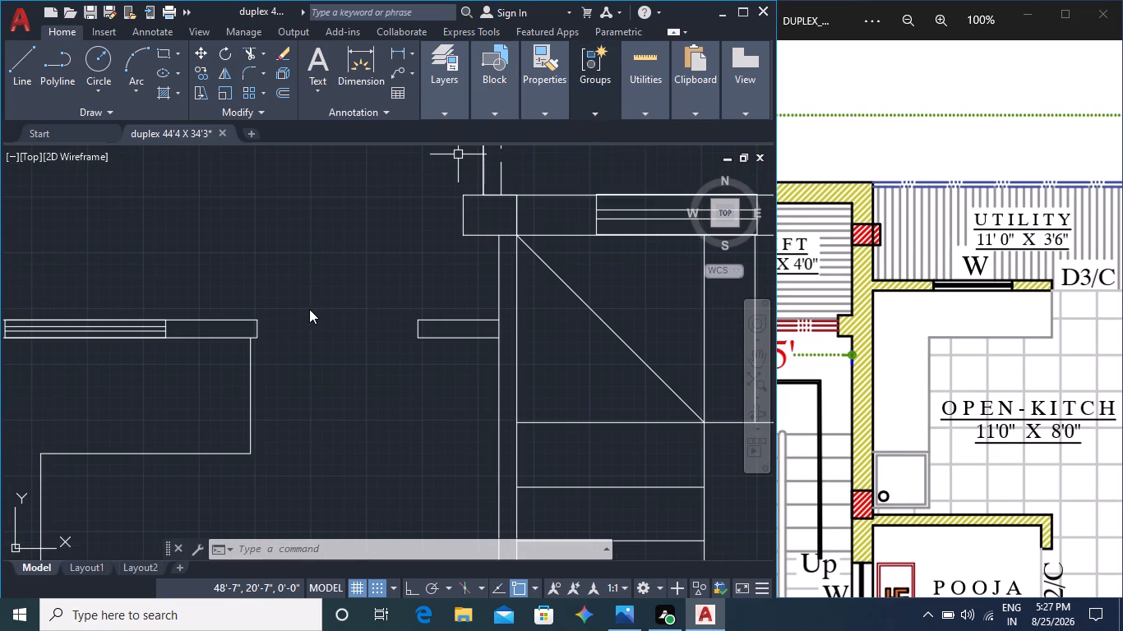
pyautogui.click(21, 68)
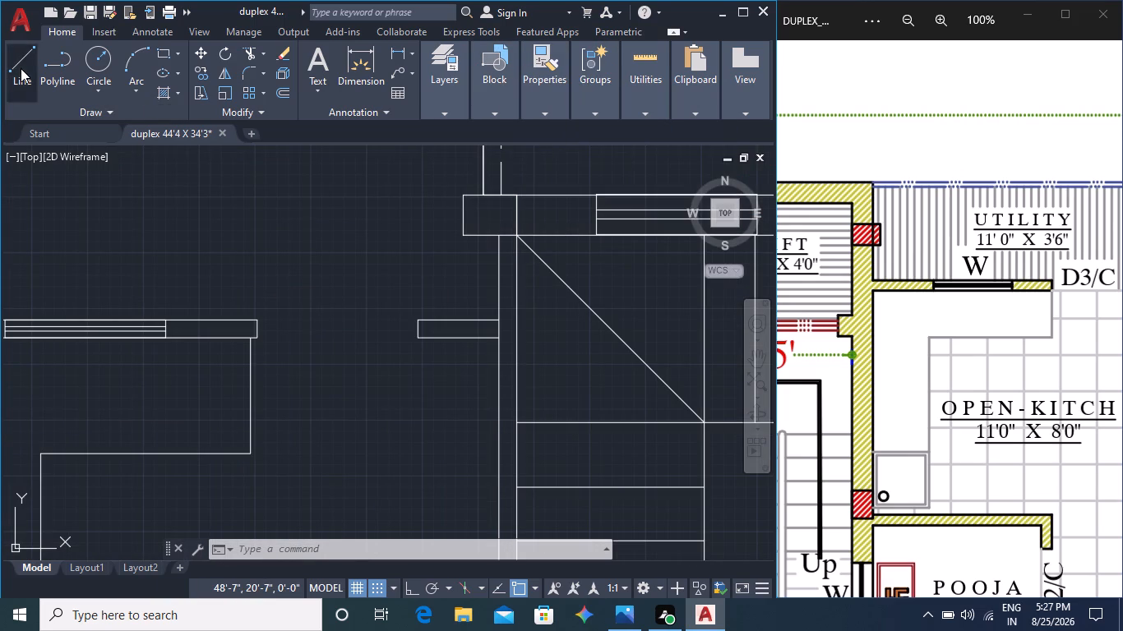
pyautogui.click(257, 317)
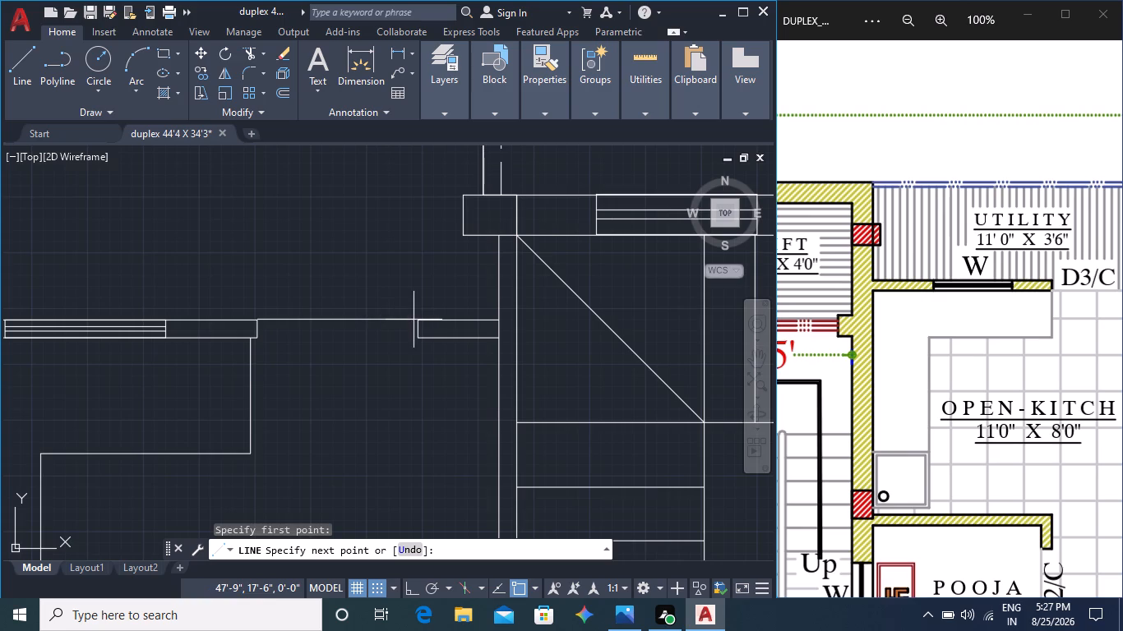
pyautogui.click(422, 321)
pyautogui.press('Escape')
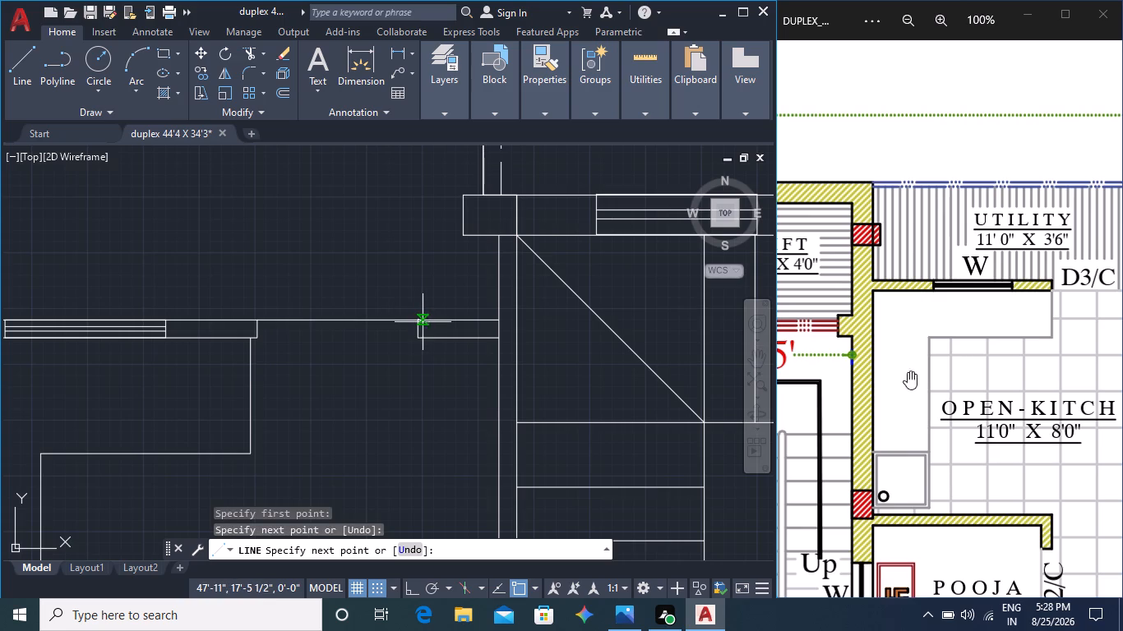
# Change the linetype of the line across the utility door opening to ACAD_ISO02W100.
pyautogui.scroll(-2, 254, 251)
pyautogui.moveTo(258, 252); pyautogui.dragTo(307, 276, button='middle')
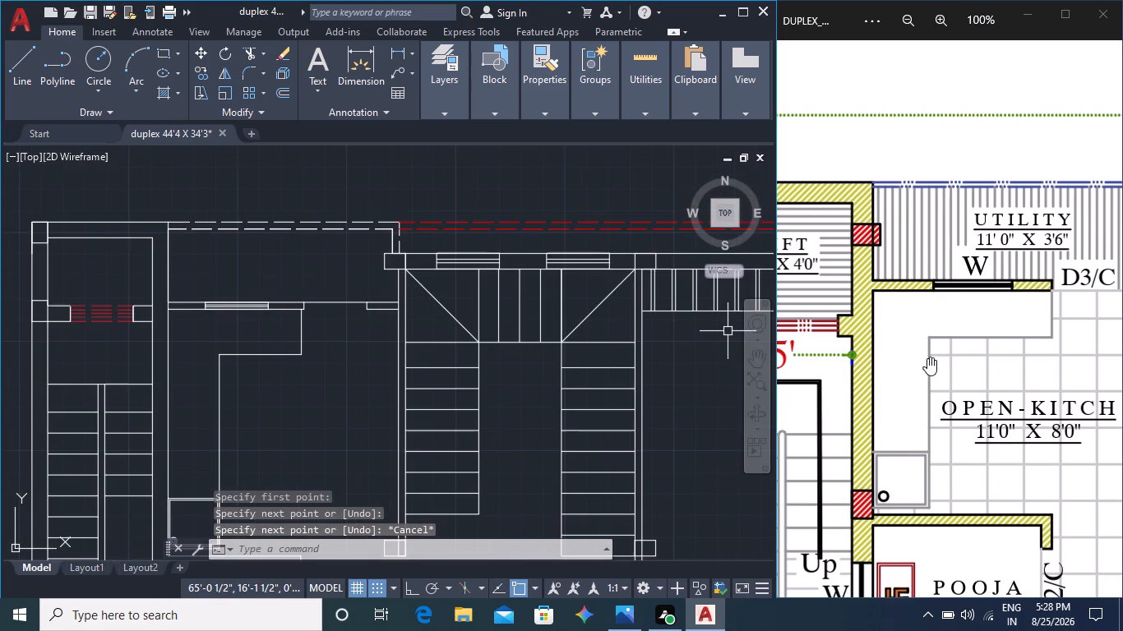
pyautogui.middleClick(928, 357)
pyautogui.moveTo(933, 357); pyautogui.dragTo(874, 332, button='middle')
pyautogui.moveTo(930, 351); pyautogui.dragTo(839, 333, button='middle')
pyautogui.moveTo(917, 343); pyautogui.dragTo(894, 334, button='middle')
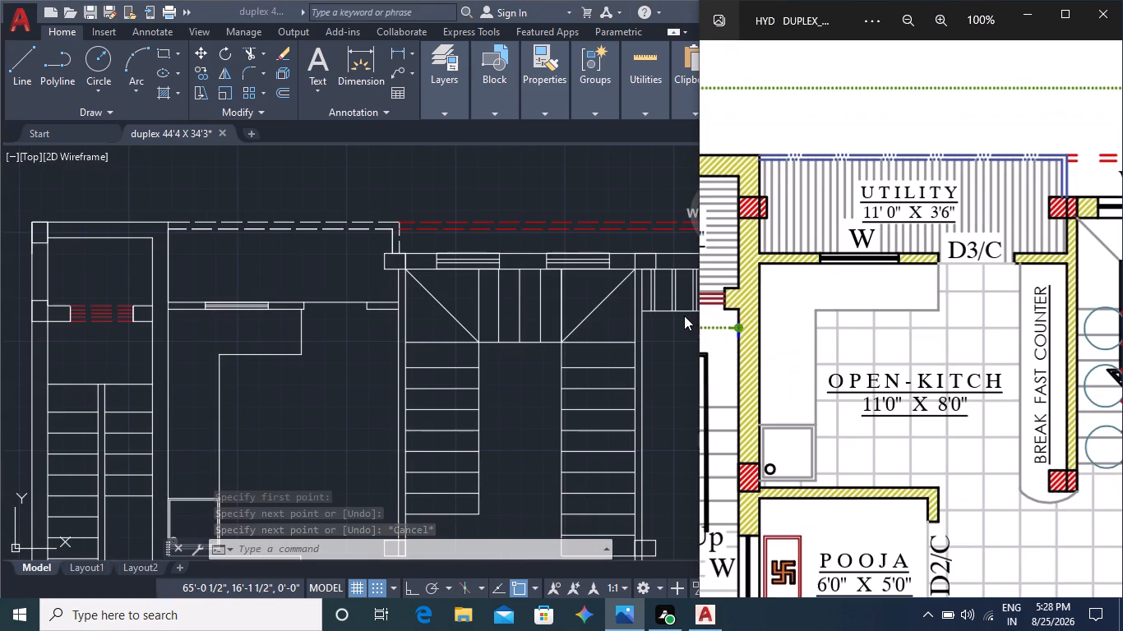
pyautogui.scroll(2, 352, 299)
pyautogui.click(327, 300)
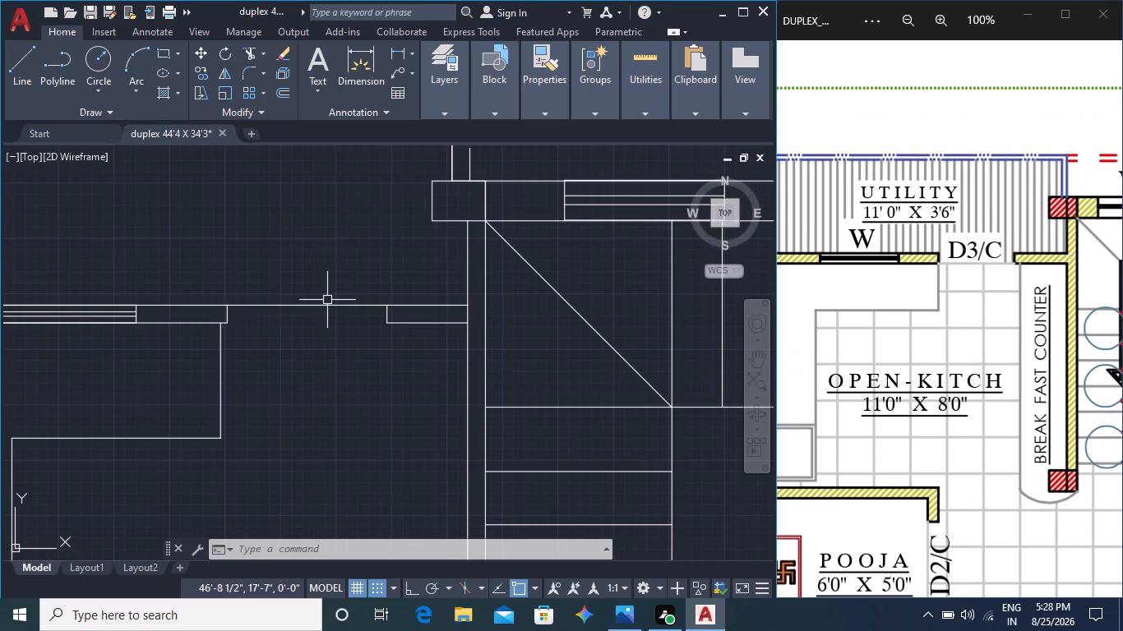
pyautogui.click(324, 308)
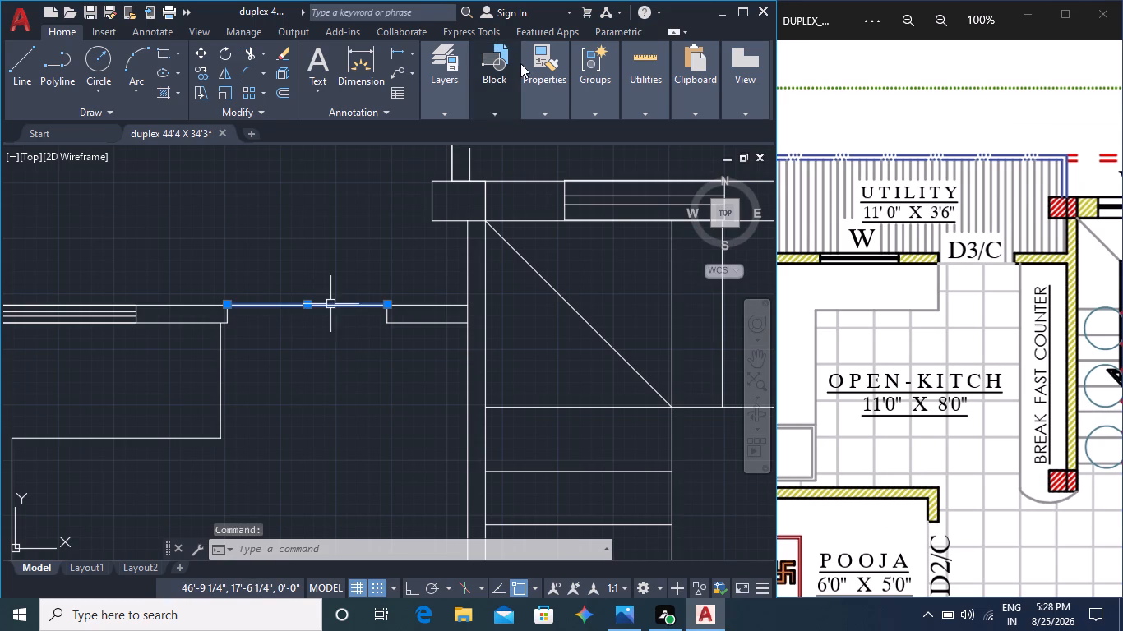
pyautogui.click(541, 96)
pyautogui.click(624, 164)
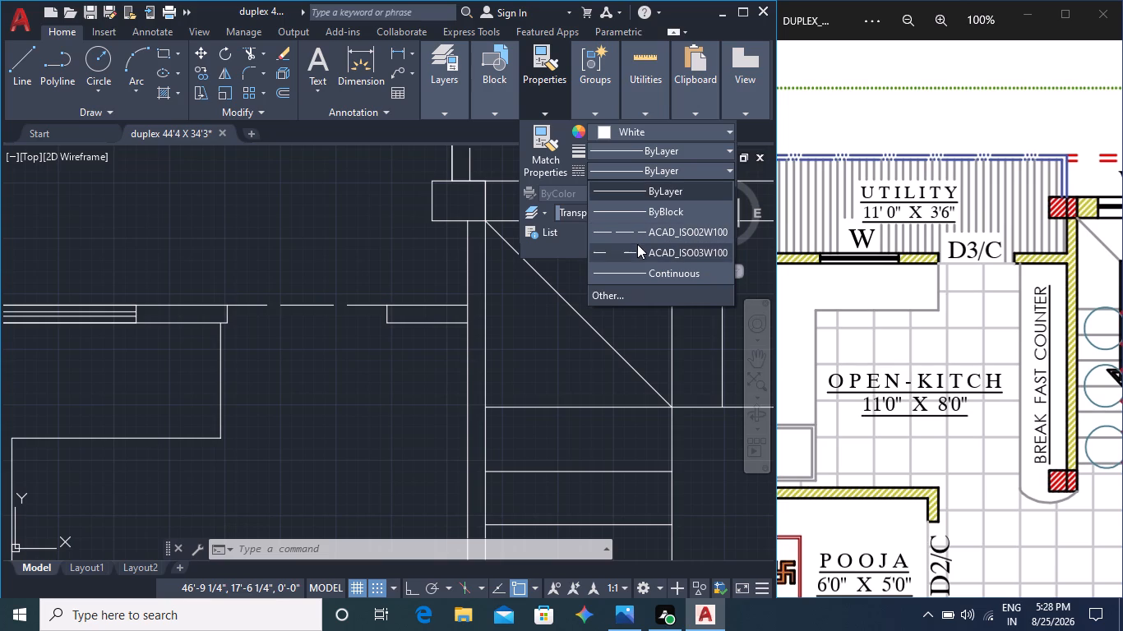
pyautogui.click(636, 233)
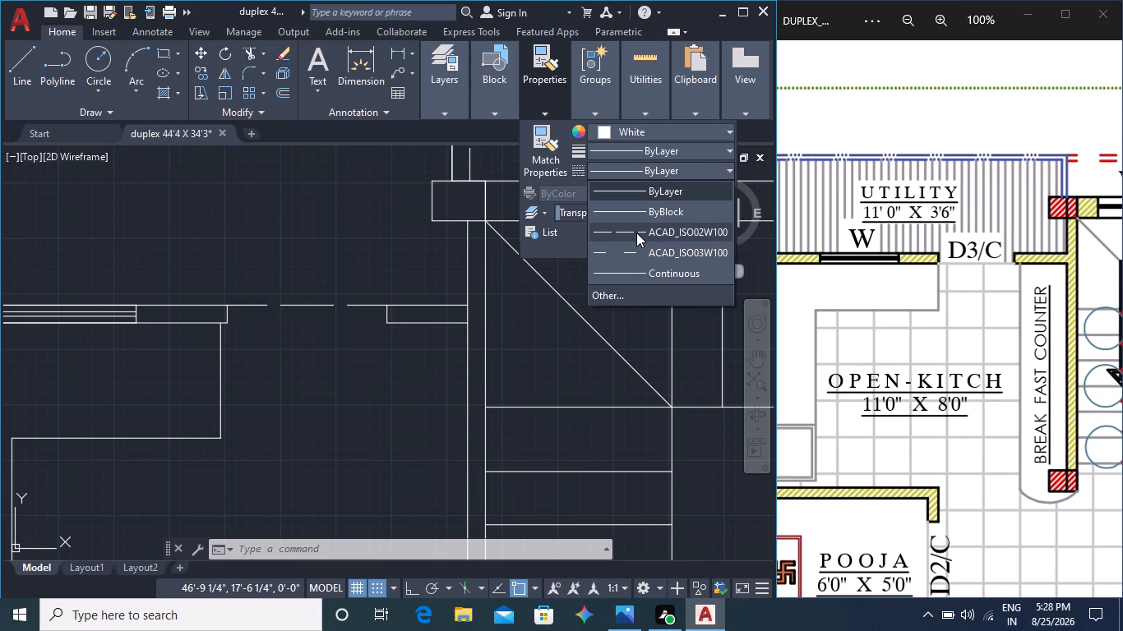
pyautogui.press('Escape')
pyautogui.press('Escape')
pyautogui.press('Escape')
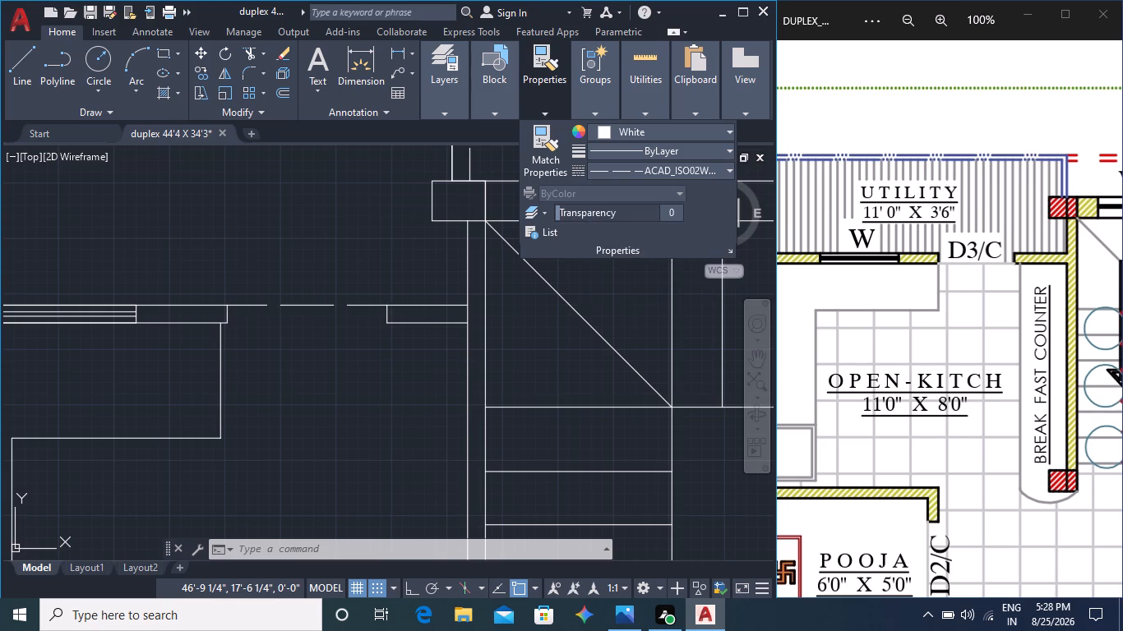
pyautogui.press('Escape')
# Compare the lift, staircase and utility areas of the reference plan with the drawing.
pyautogui.scroll(-2, 246, 260)
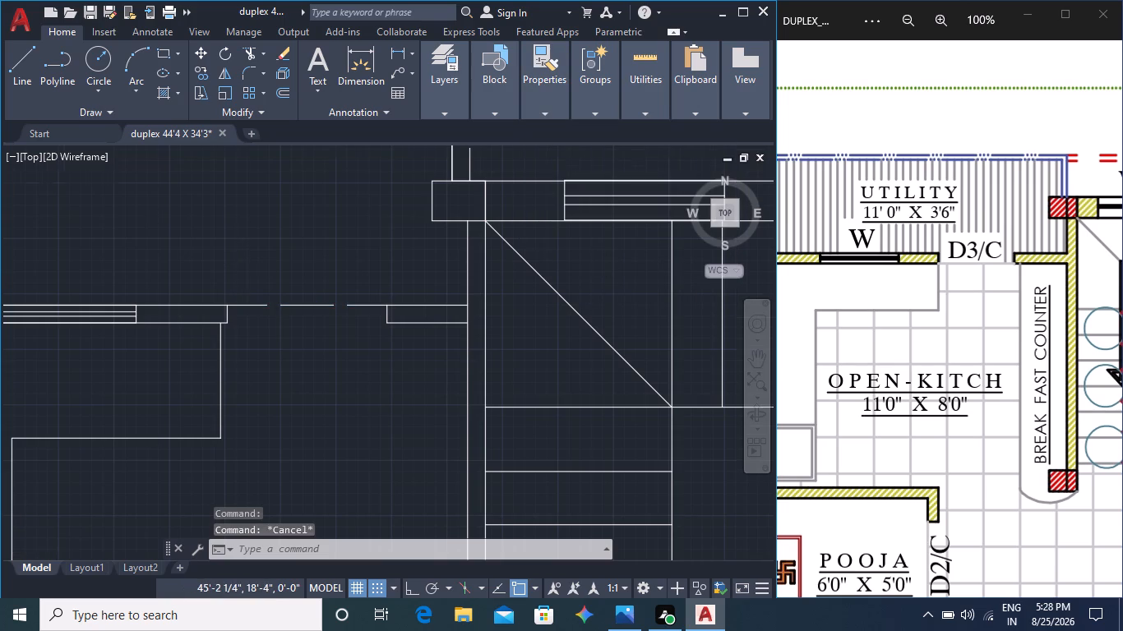
pyautogui.moveTo(272, 325); pyautogui.dragTo(391, 326, button='middle')
pyautogui.middleClick(839, 310)
pyautogui.moveTo(816, 304); pyautogui.dragTo(903, 310, button='middle')
pyautogui.moveTo(832, 307); pyautogui.dragTo(916, 308, button='middle')
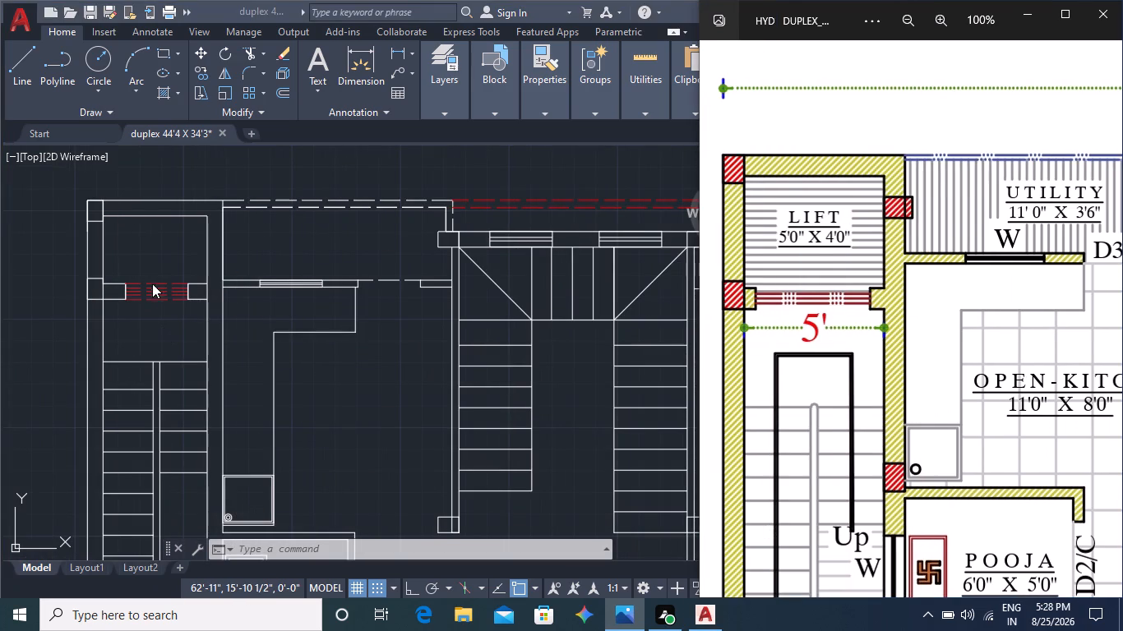
pyautogui.scroll(1, 167, 276)
pyautogui.scroll(-1, 178, 305)
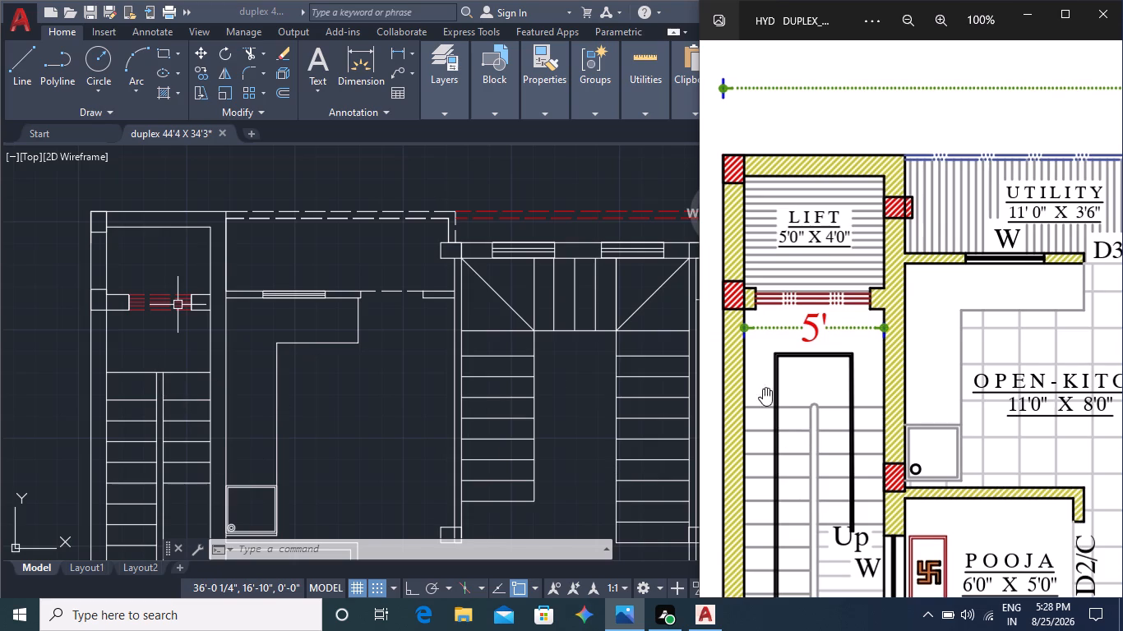
pyautogui.scroll(1, 169, 223)
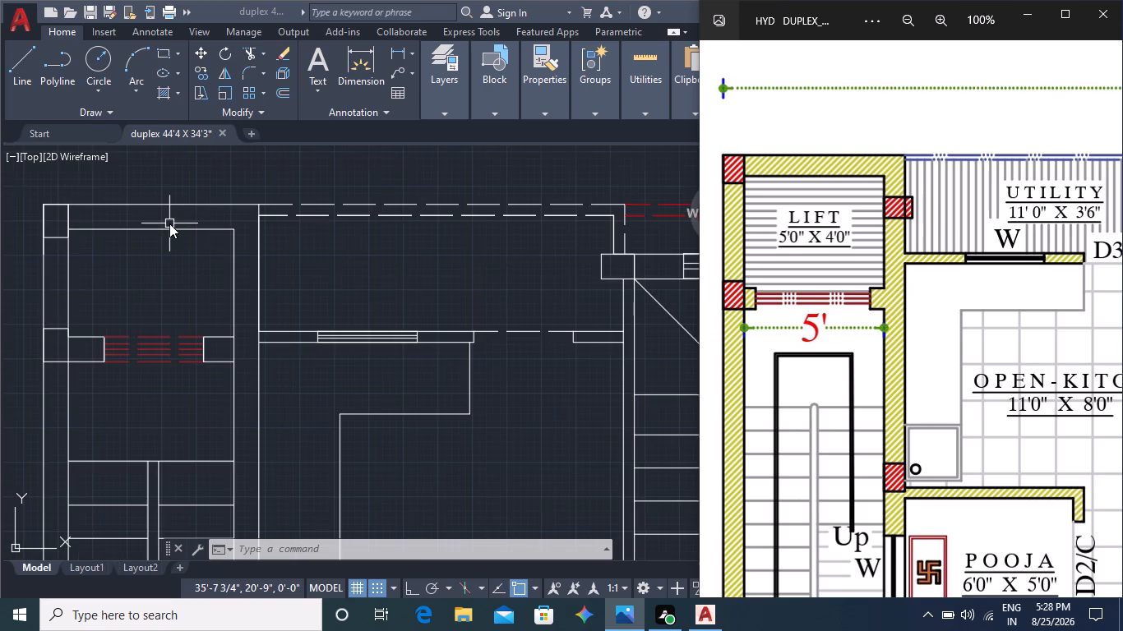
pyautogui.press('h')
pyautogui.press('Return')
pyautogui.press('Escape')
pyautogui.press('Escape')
# Copy the column at the utility's stair-side corner onto the lift–utility wall, level with the original and flush with the utility-side face.
pyautogui.moveTo(444, 387); pyautogui.dragTo(368, 389, button='middle')
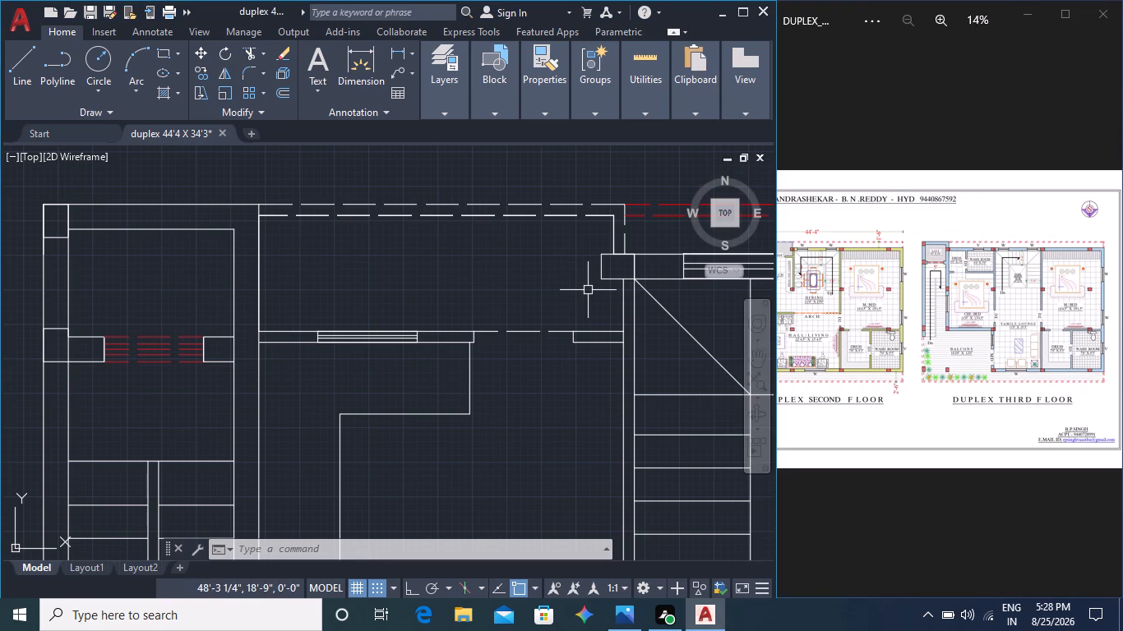
pyautogui.scroll(4, 825, 279)
pyautogui.moveTo(825, 279); pyautogui.dragTo(880, 270, button='middle')
pyautogui.moveTo(794, 256); pyautogui.dragTo(891, 261, button='middle')
pyautogui.scroll(7, 767, 237)
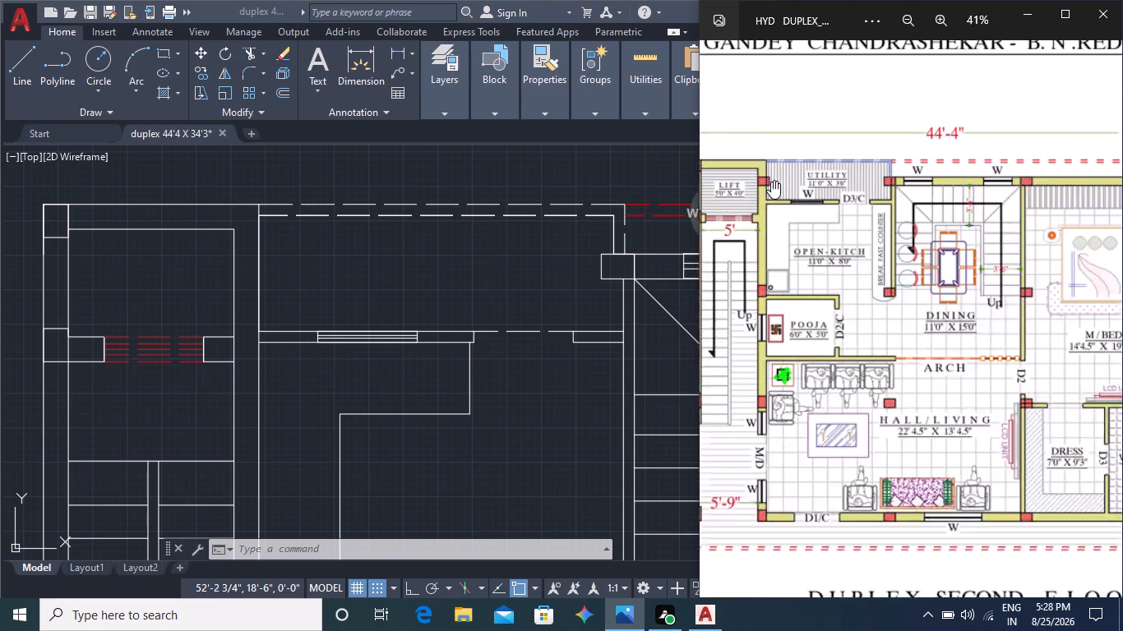
pyautogui.scroll(2, 771, 181)
pyautogui.click(598, 276)
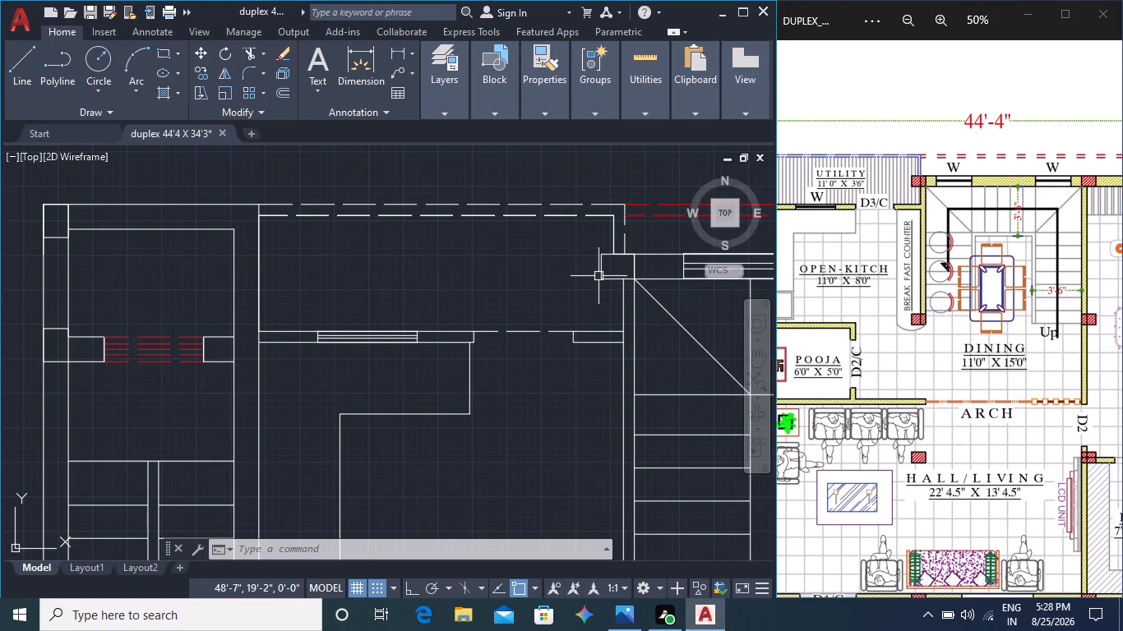
pyautogui.click(600, 276)
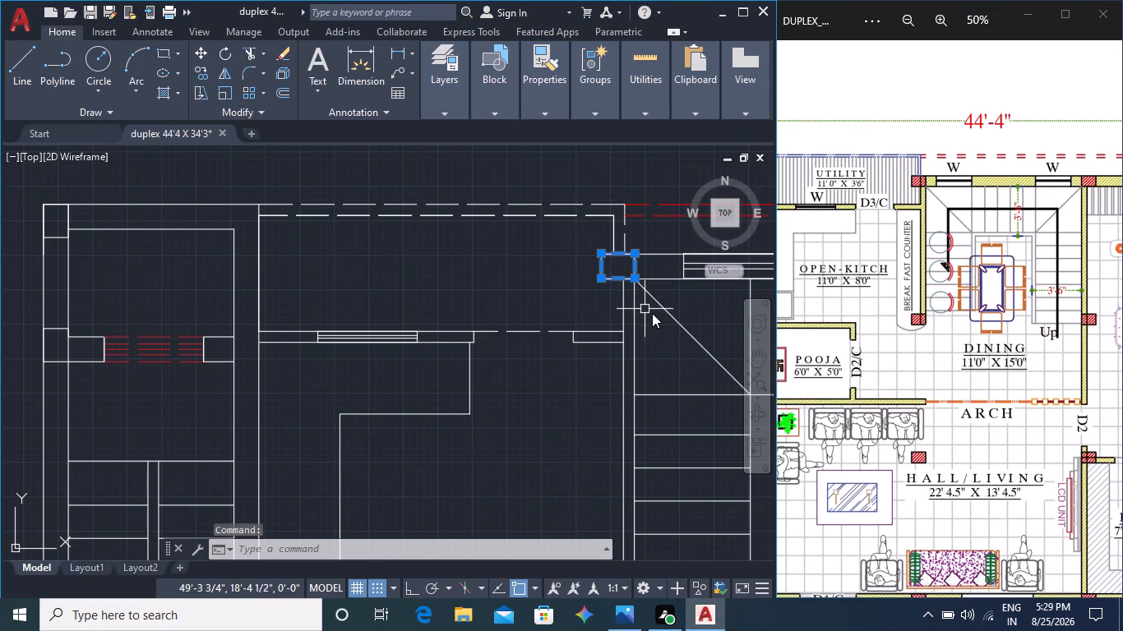
pyautogui.click(202, 76)
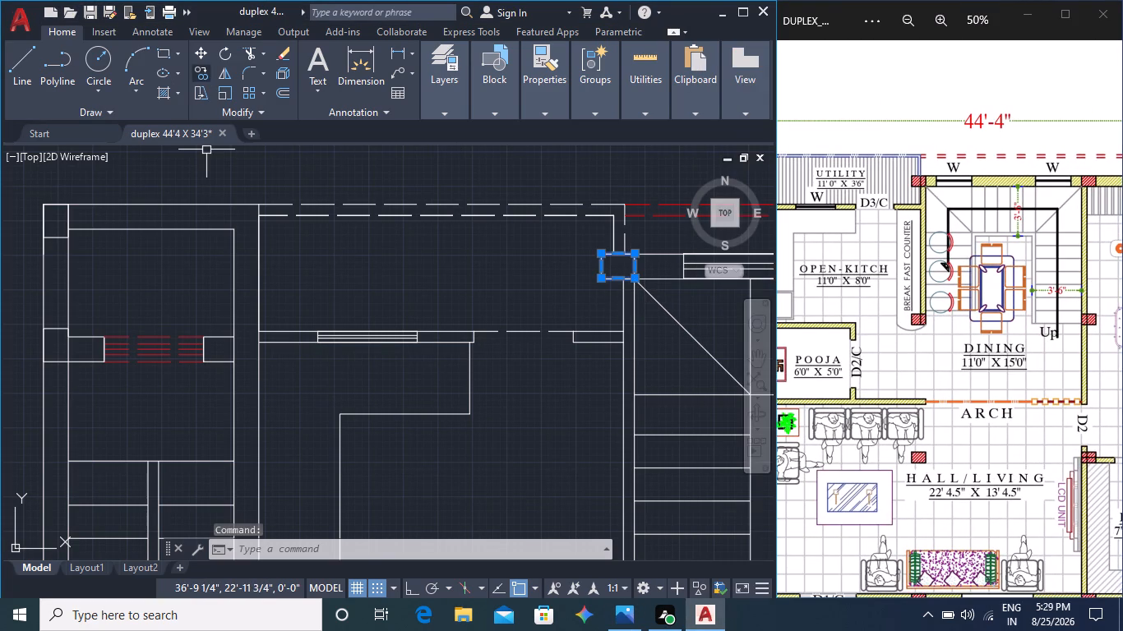
pyautogui.click(634, 281)
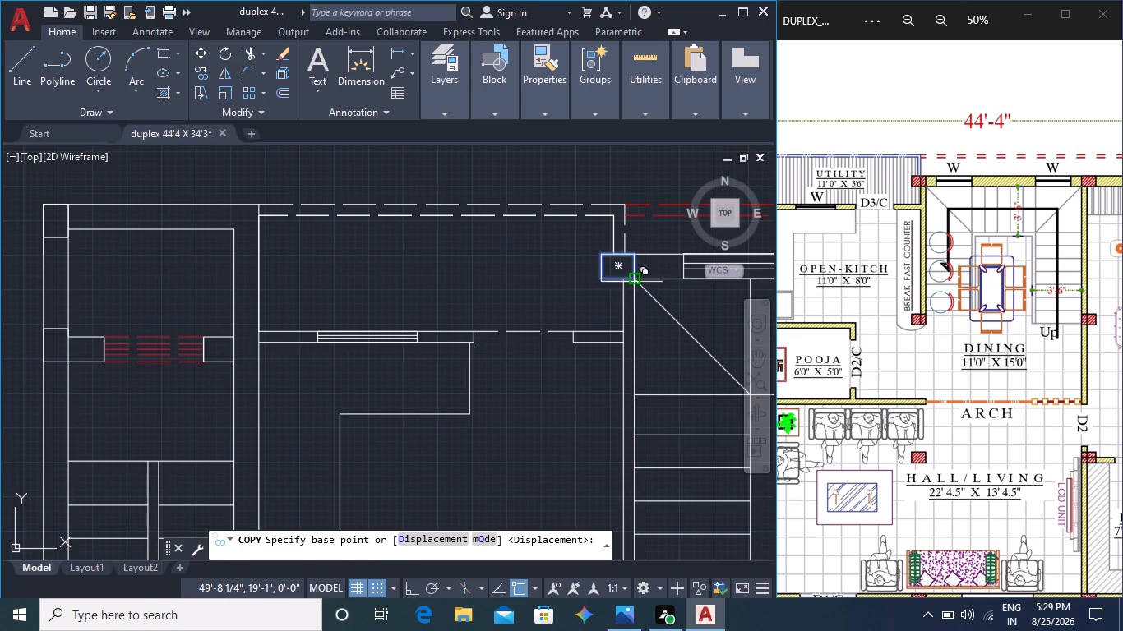
pyautogui.click(256, 282)
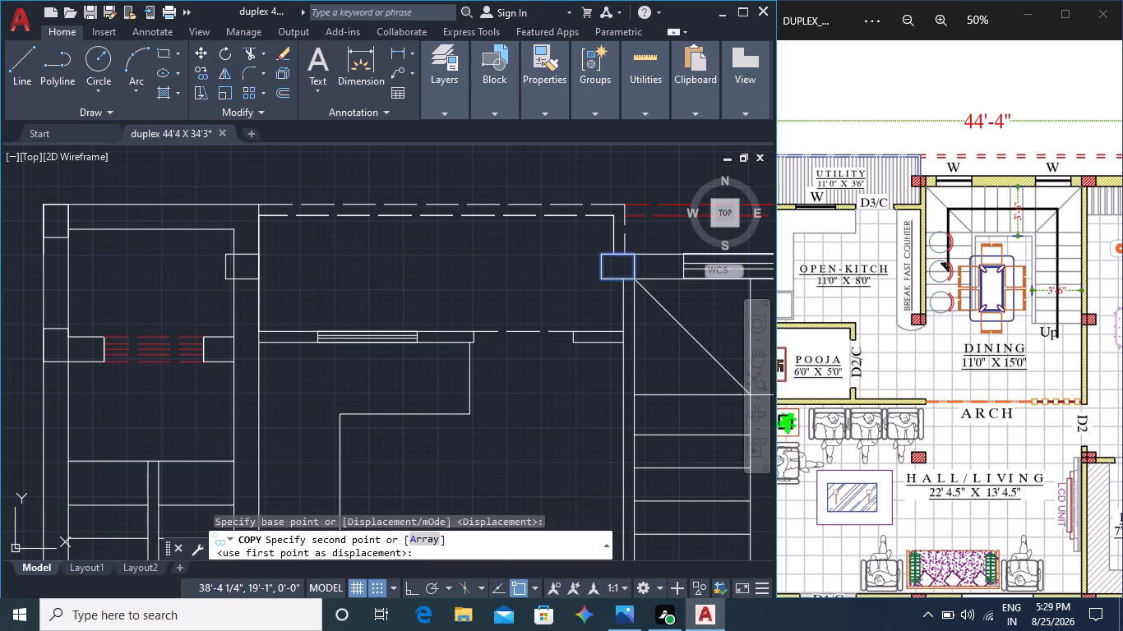
pyautogui.press('Escape')
# Move the copied column toward the utility so its lift-side edge aligns with the lift-side face of the wall.
pyautogui.click(863, 293)
pyautogui.moveTo(784, 268); pyautogui.dragTo(806, 270, button='middle')
pyautogui.scroll(3, 240, 281)
pyautogui.moveTo(245, 298); pyautogui.dragTo(259, 388, button='middle')
pyautogui.moveTo(243, 334); pyautogui.dragTo(252, 406, button='middle')
pyautogui.click(249, 343)
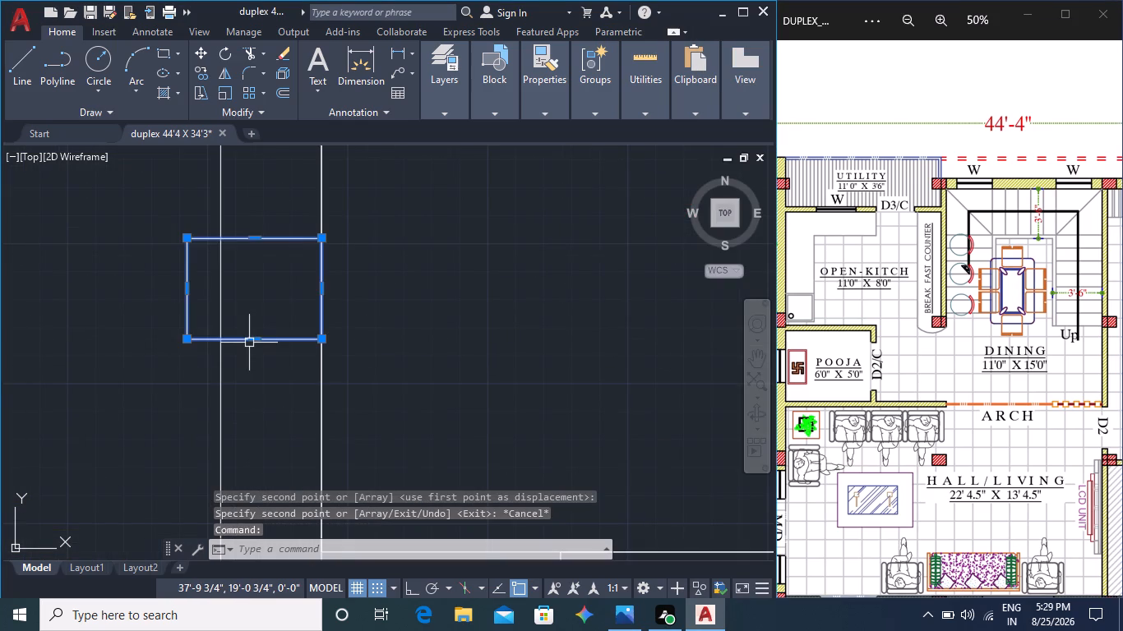
pyautogui.click(199, 52)
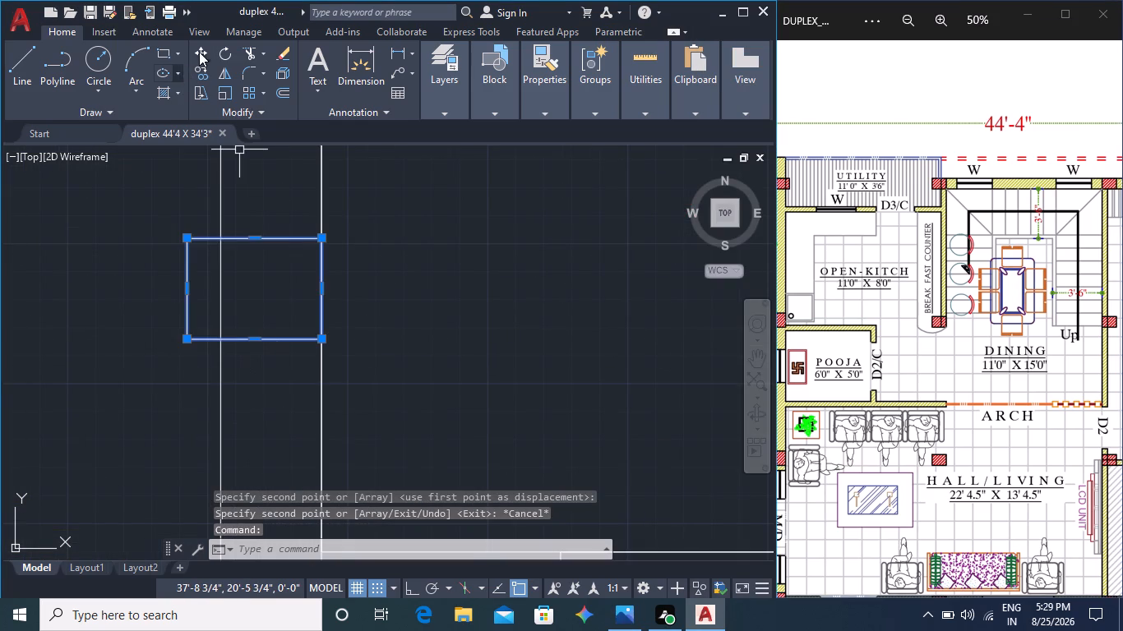
pyautogui.click(185, 339)
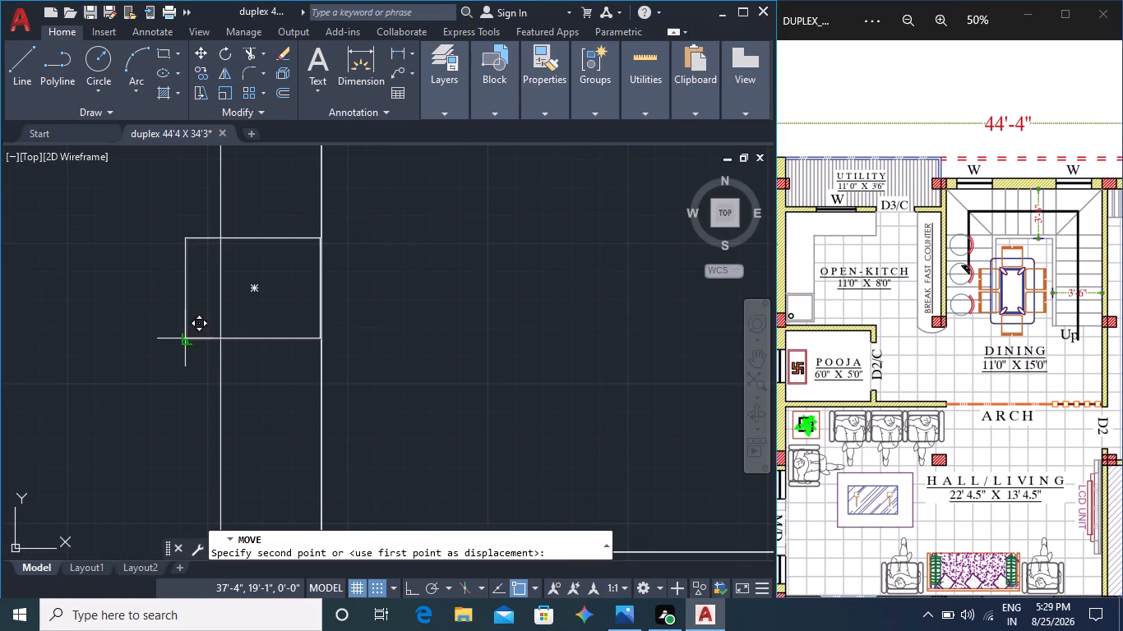
pyautogui.click(221, 340)
pyautogui.press('Escape')
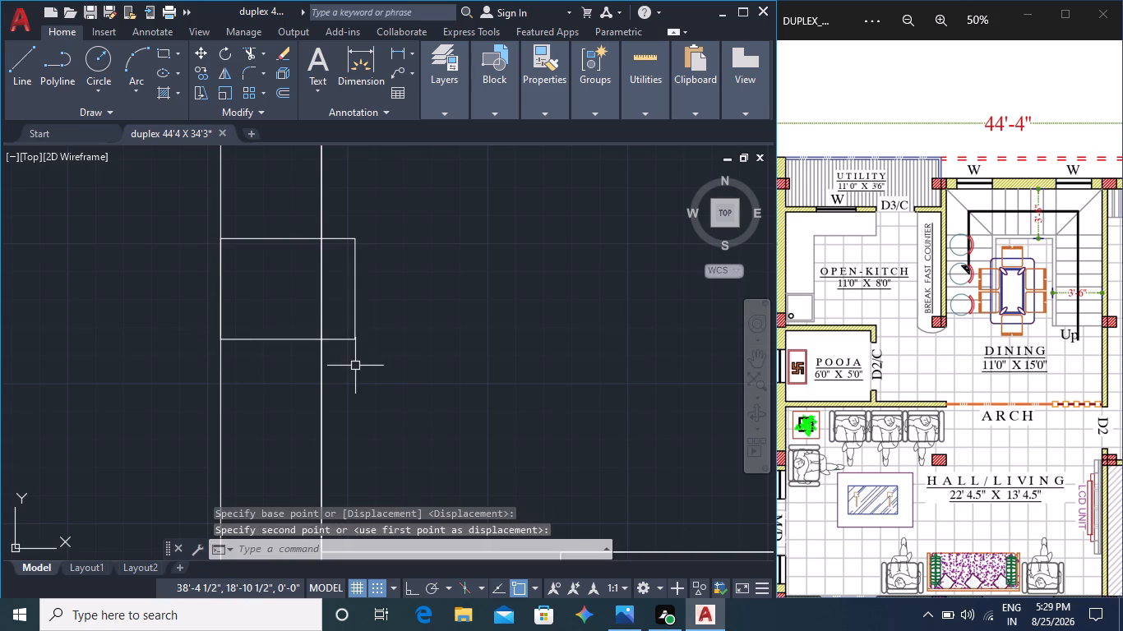
# Hatch both halves of the column on the lift–utility wall with the SOLID pattern in magenta.
pyautogui.scroll(-1, 386, 366)
pyautogui.press('h')
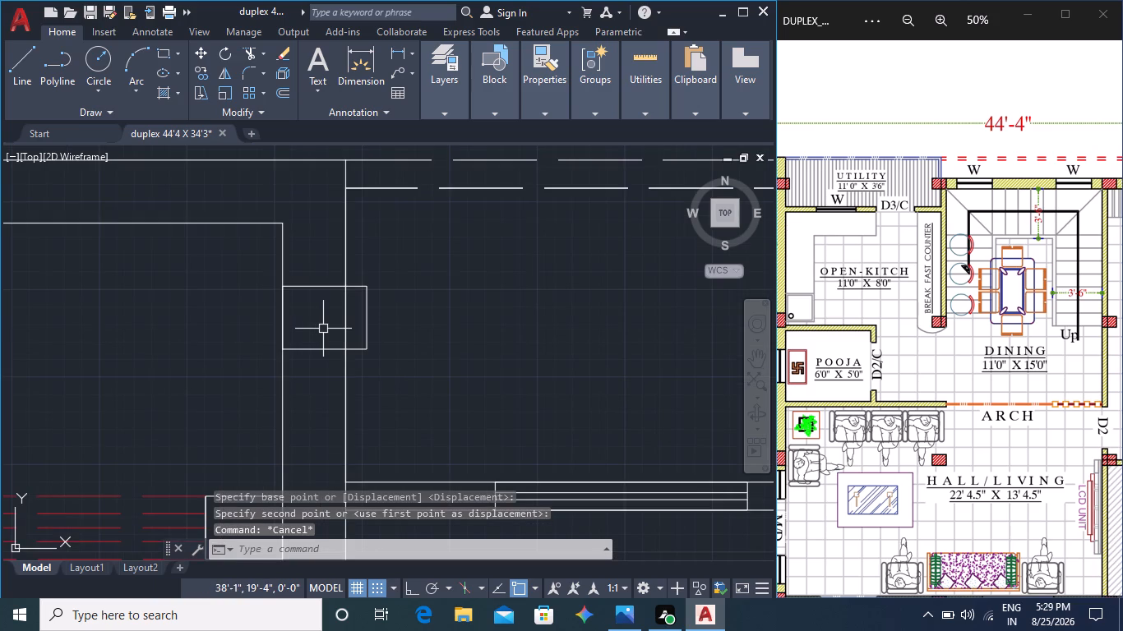
pyautogui.press('Return')
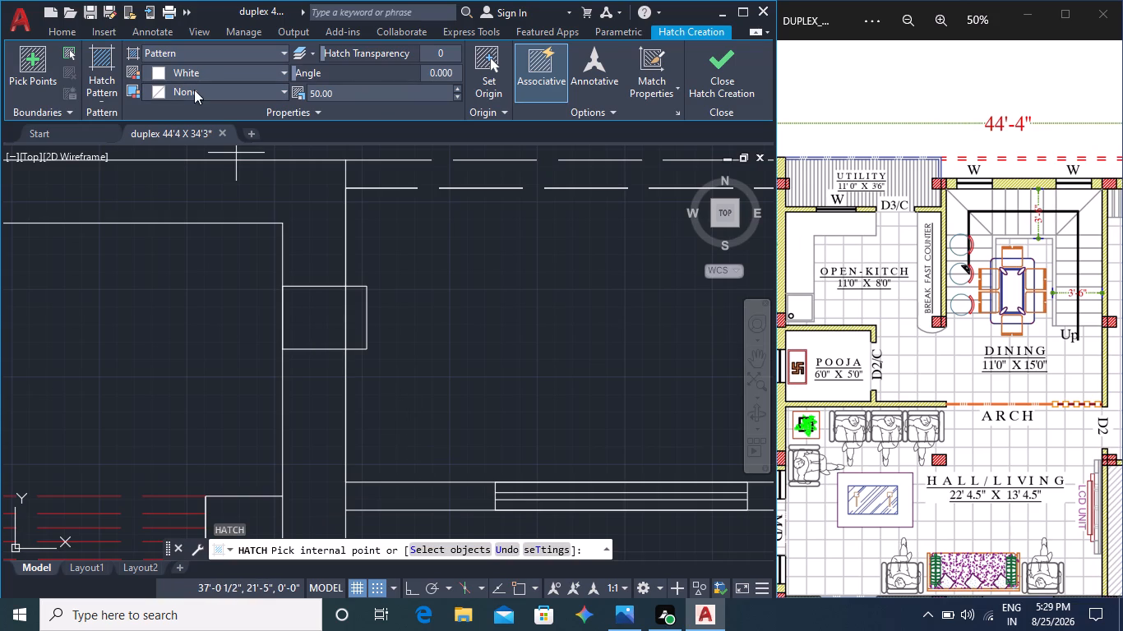
pyautogui.click(99, 49)
pyautogui.scroll(3, 124, 138)
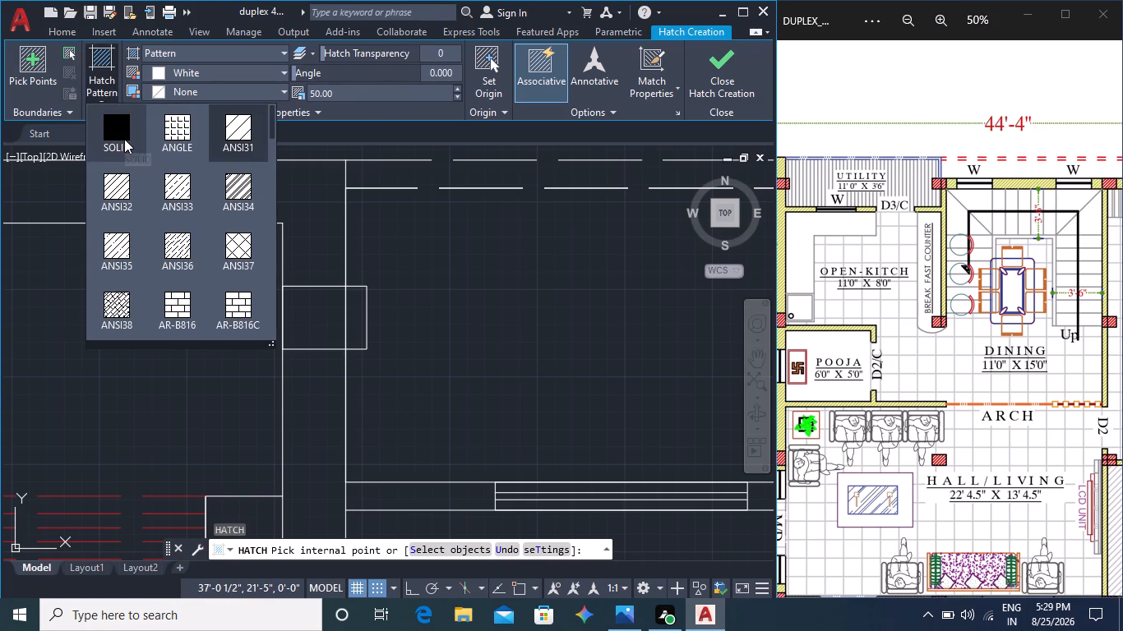
pyautogui.click(124, 138)
pyautogui.click(193, 69)
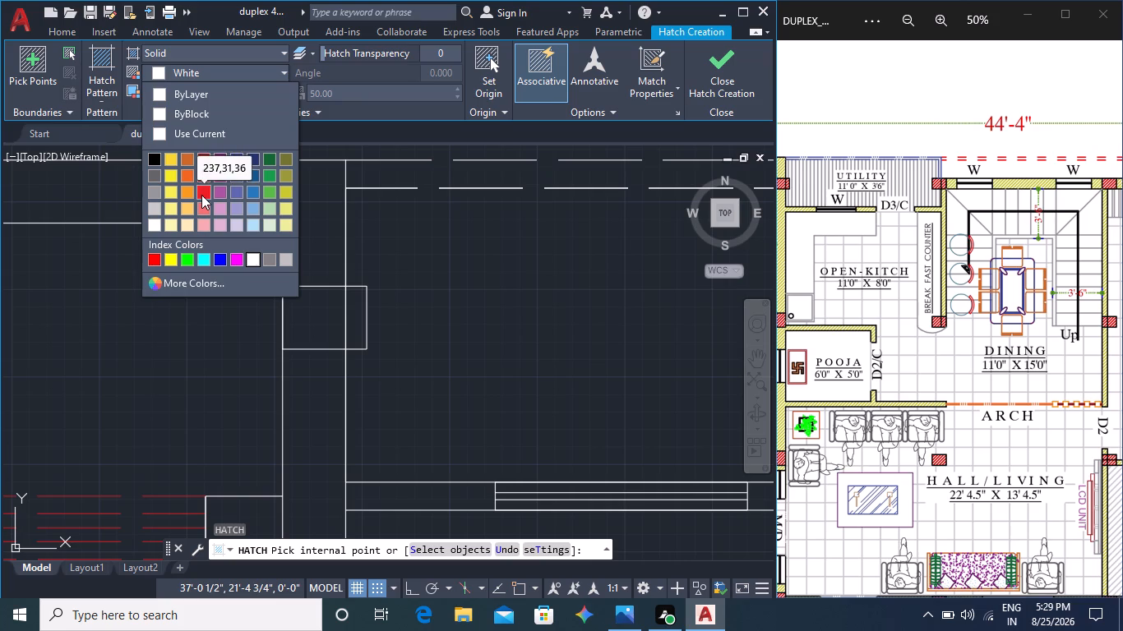
pyautogui.click(236, 256)
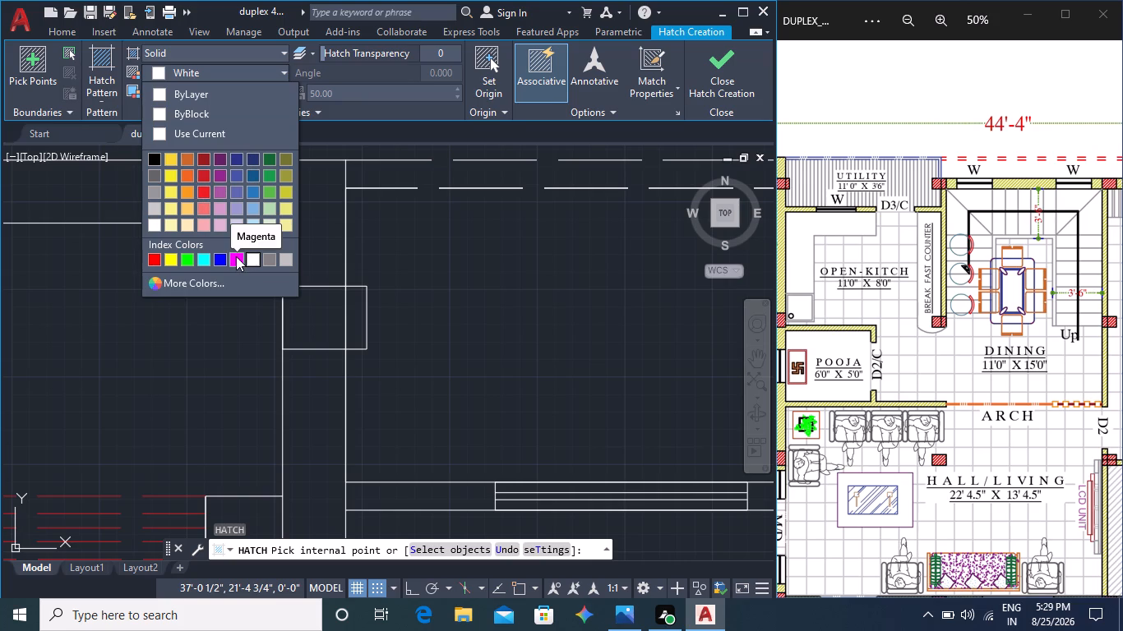
pyautogui.click(326, 325)
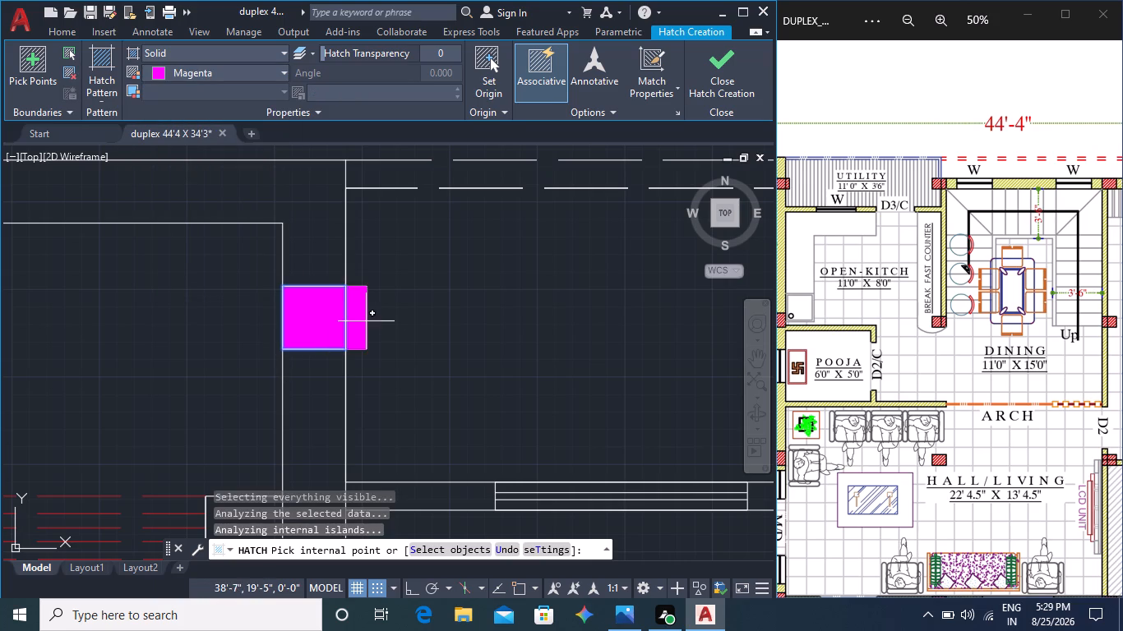
pyautogui.click(360, 324)
# Fill the two columns on the lift's outer wall, at its outer corner and beside the lift door, with the magenta solid hatch.
pyautogui.scroll(-2, 365, 326)
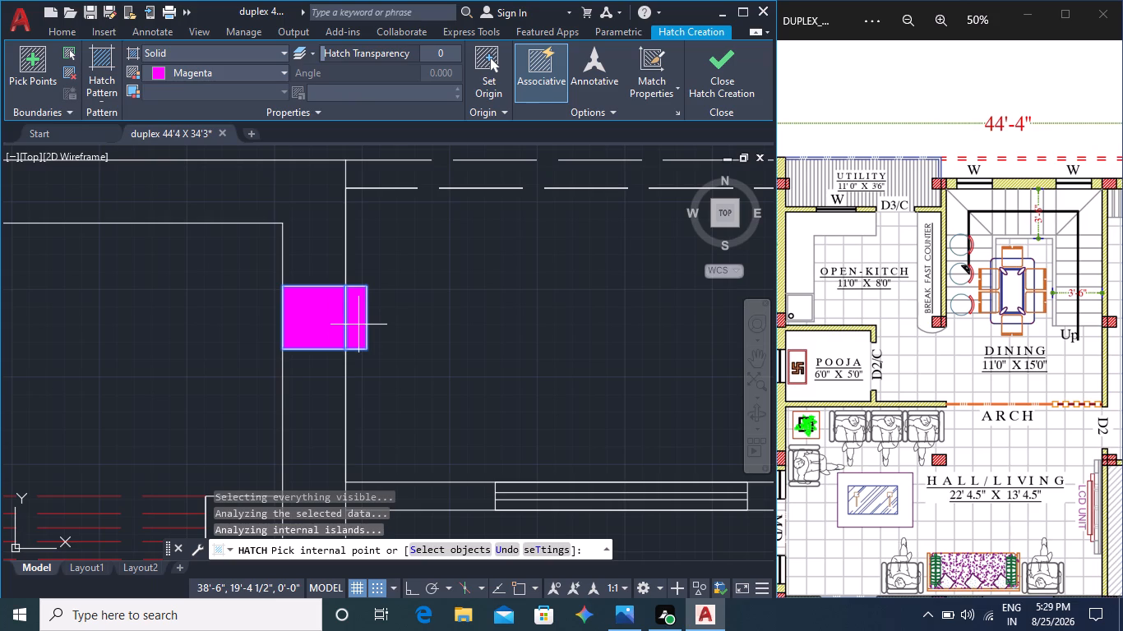
pyautogui.click(152, 284)
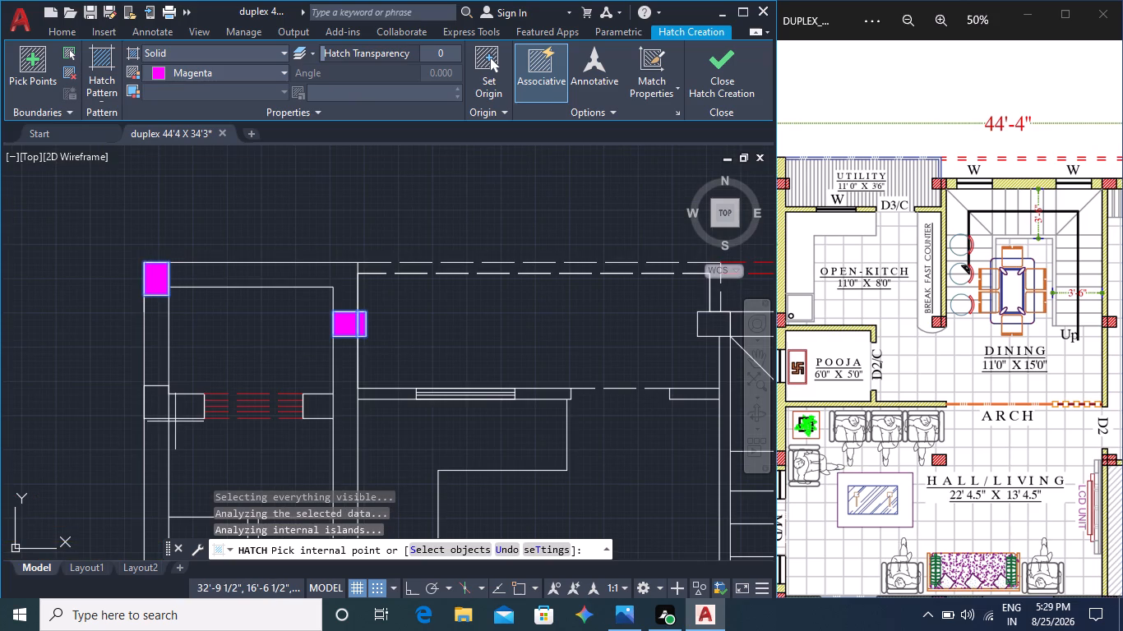
pyautogui.click(159, 404)
# Fill the column on the outer staircase's external wall and the one level with it on the hall wall with magenta solid hatch.
pyautogui.moveTo(818, 437); pyautogui.dragTo(861, 427, button='middle')
pyautogui.moveTo(797, 425); pyautogui.dragTo(821, 417, button='middle')
pyautogui.scroll(-1, 348, 469)
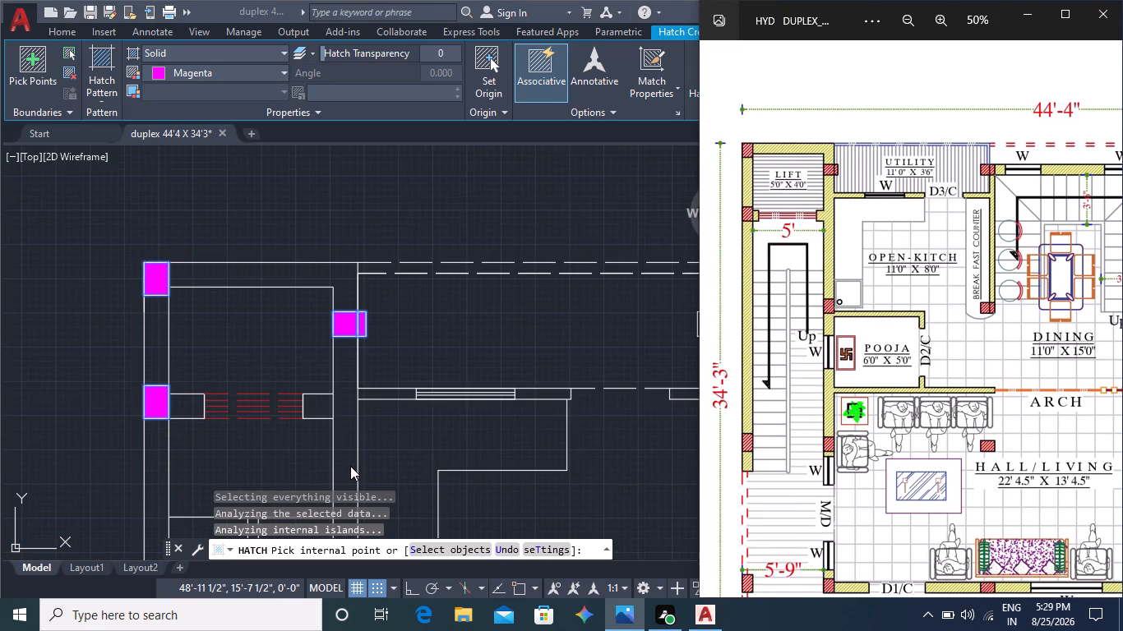
pyautogui.moveTo(391, 465); pyautogui.dragTo(372, 380, button='middle')
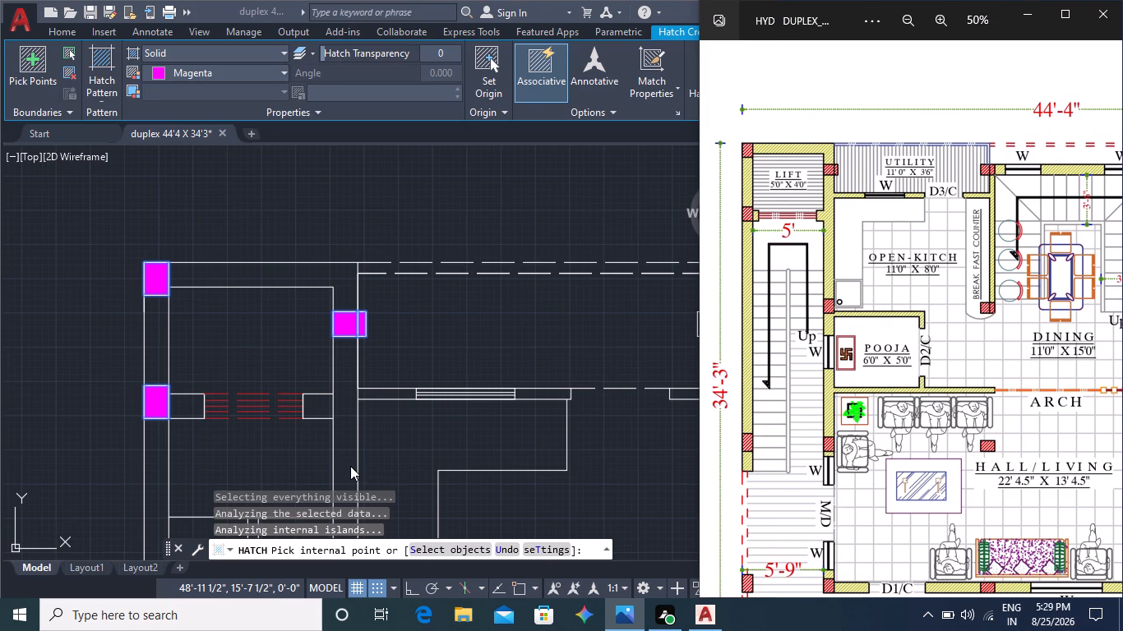
pyautogui.middleClick(927, 432)
pyautogui.moveTo(838, 434); pyautogui.dragTo(901, 357, button='middle')
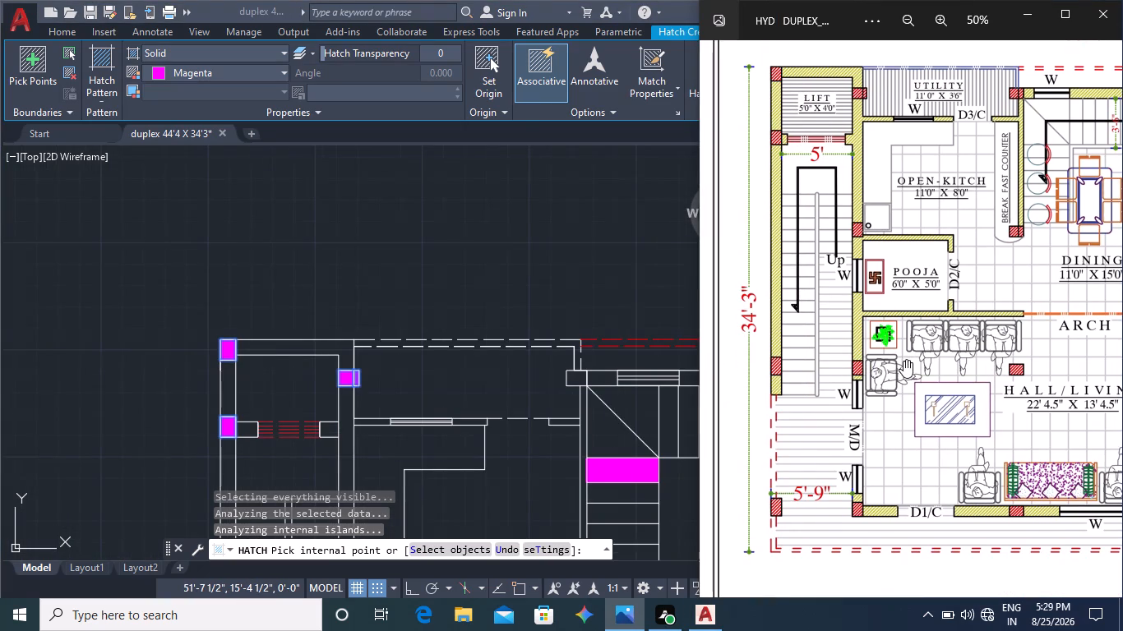
pyautogui.middleClick(530, 469)
pyautogui.moveTo(529, 472); pyautogui.dragTo(515, 383, button='middle')
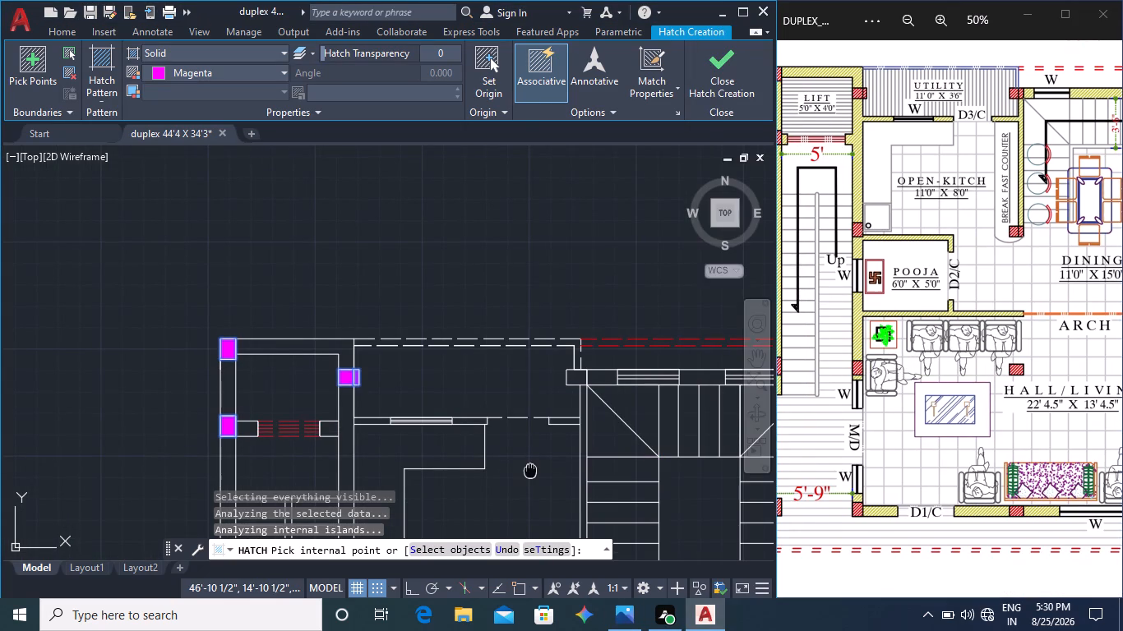
pyautogui.moveTo(515, 383); pyautogui.dragTo(502, 320, button='middle')
pyautogui.moveTo(492, 445); pyautogui.dragTo(498, 292, button='middle')
pyautogui.moveTo(483, 410); pyautogui.dragTo(494, 348, button='middle')
pyautogui.moveTo(466, 446); pyautogui.dragTo(474, 306, button='middle')
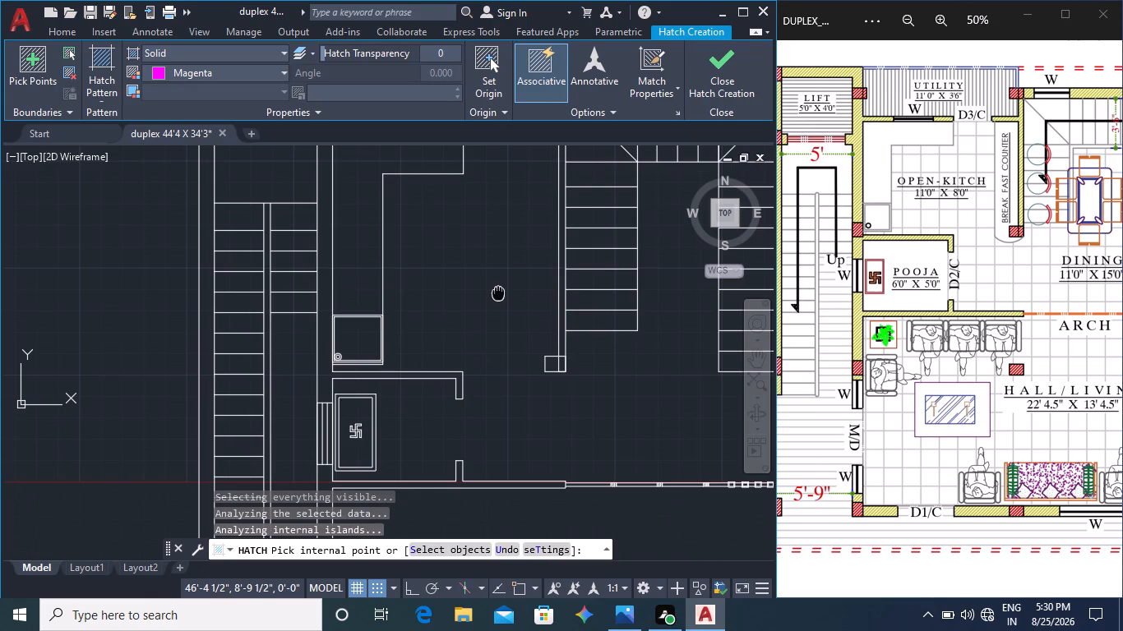
pyautogui.click(227, 361)
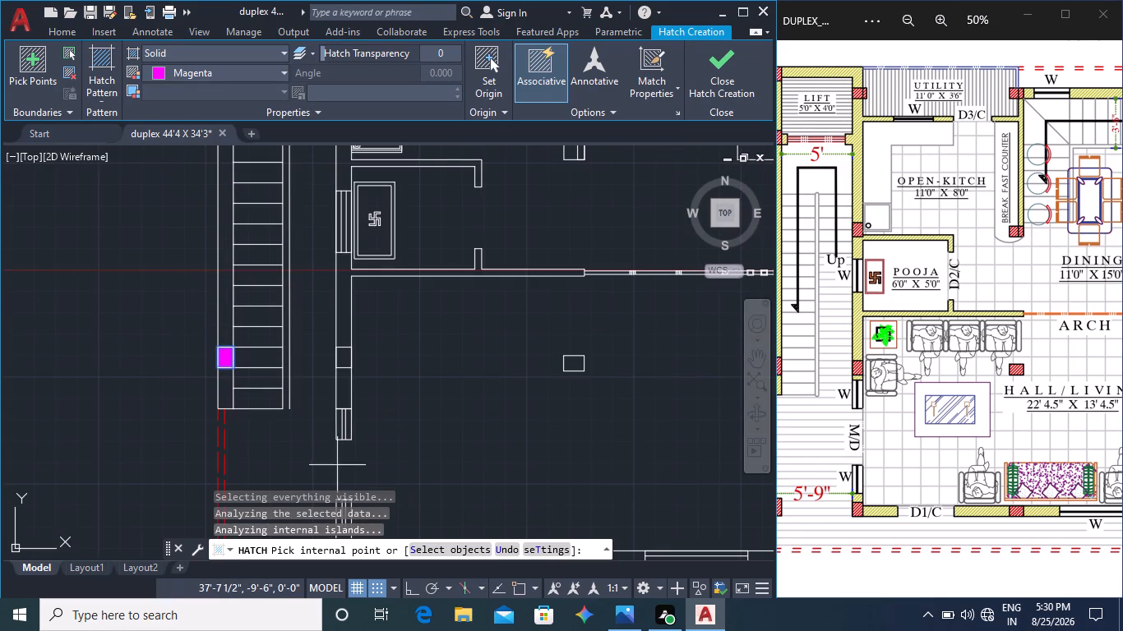
pyautogui.moveTo(336, 465); pyautogui.dragTo(347, 403, button='middle')
pyautogui.click(354, 297)
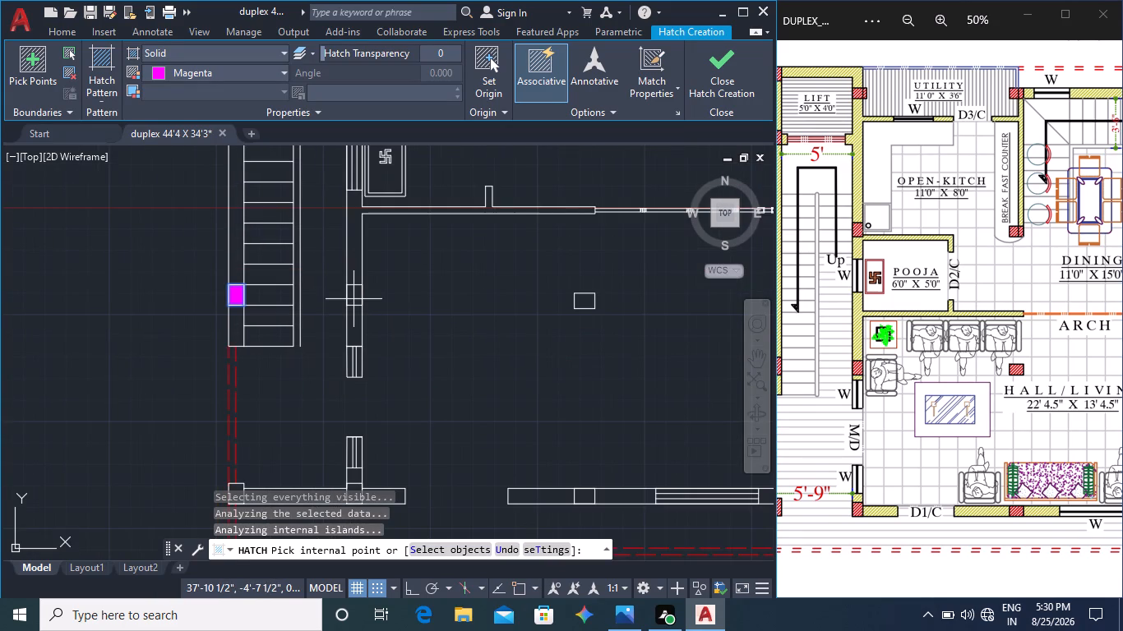
# Fill the three columns along the hall's front wall line and the freestanding hall column with magenta solid hatch.
pyautogui.moveTo(391, 389); pyautogui.dragTo(395, 302, button='middle')
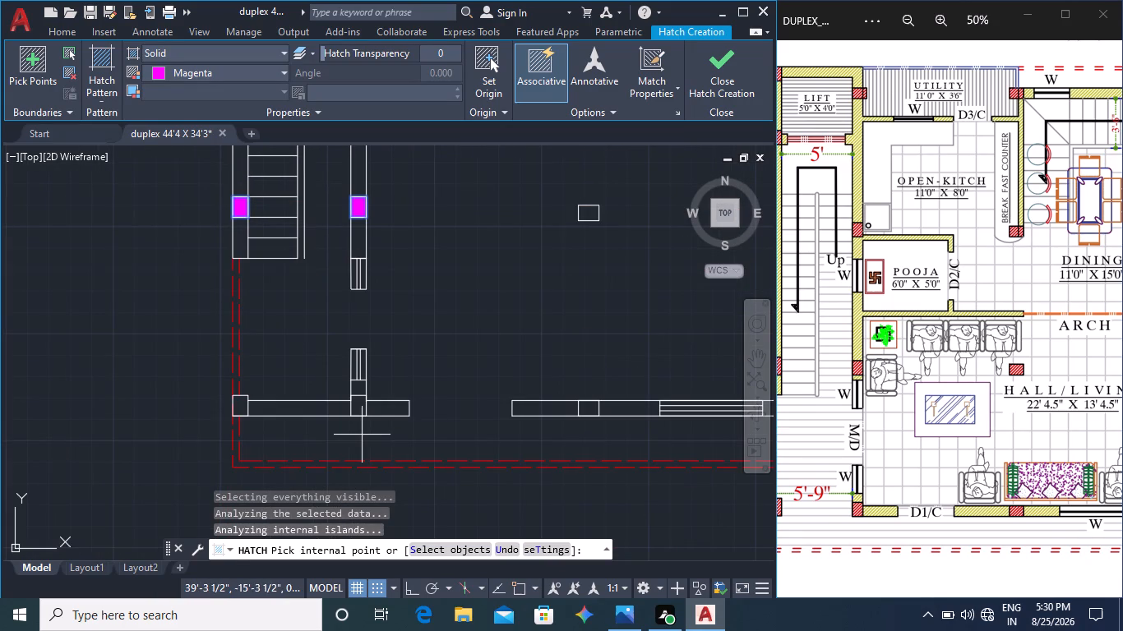
pyautogui.click(357, 404)
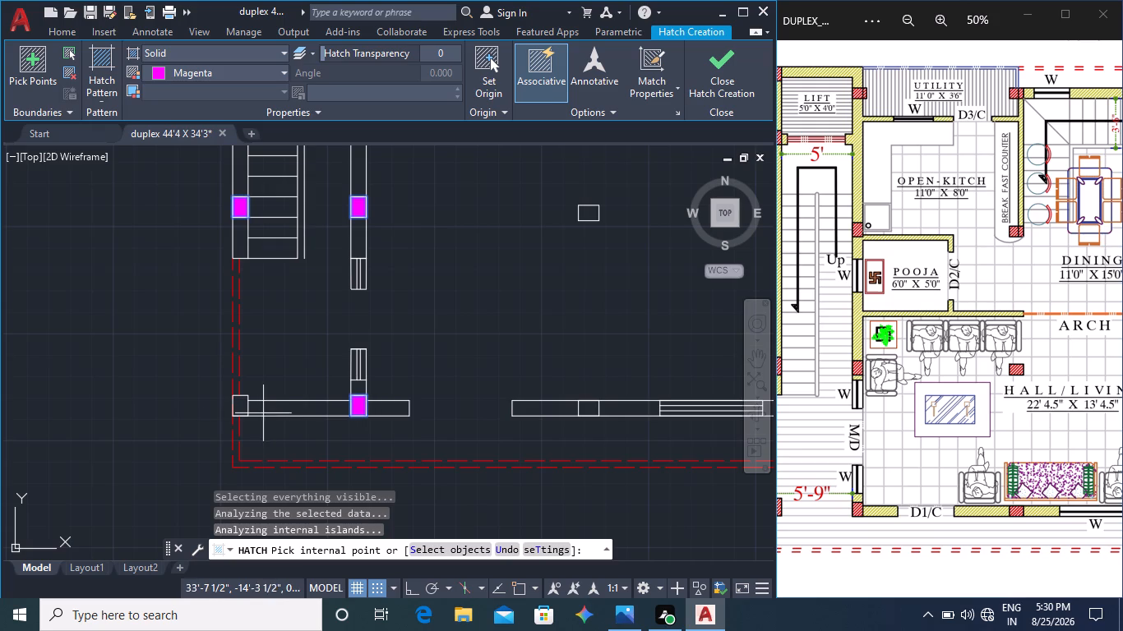
pyautogui.click(242, 410)
pyautogui.moveTo(453, 433); pyautogui.dragTo(366, 452, button='middle')
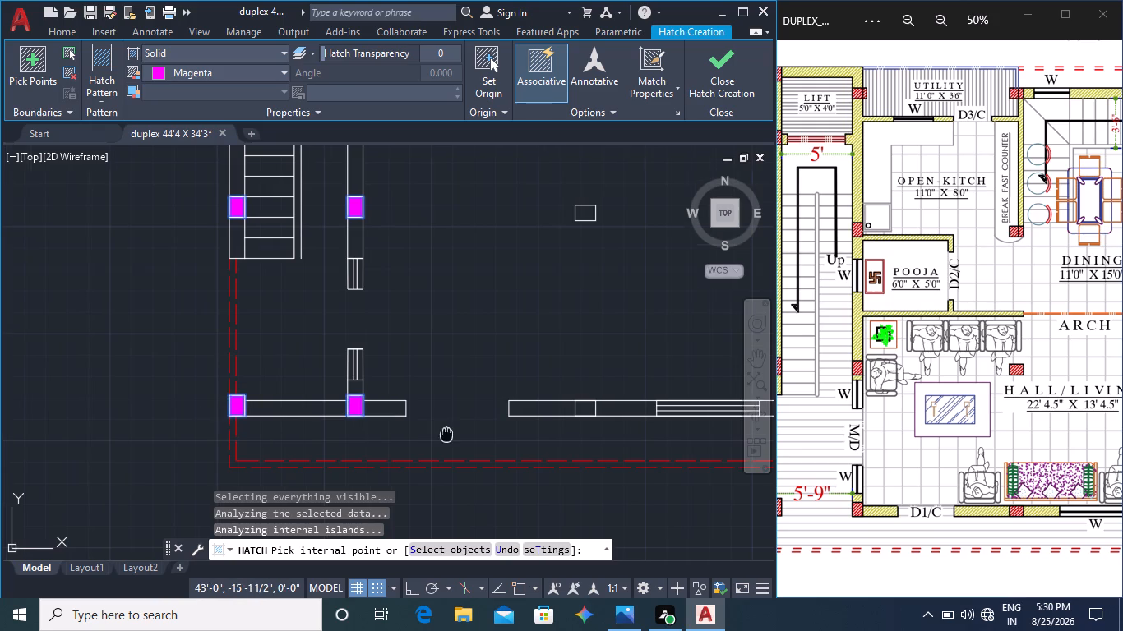
pyautogui.moveTo(366, 452); pyautogui.dragTo(279, 463, button='middle')
pyautogui.click(413, 435)
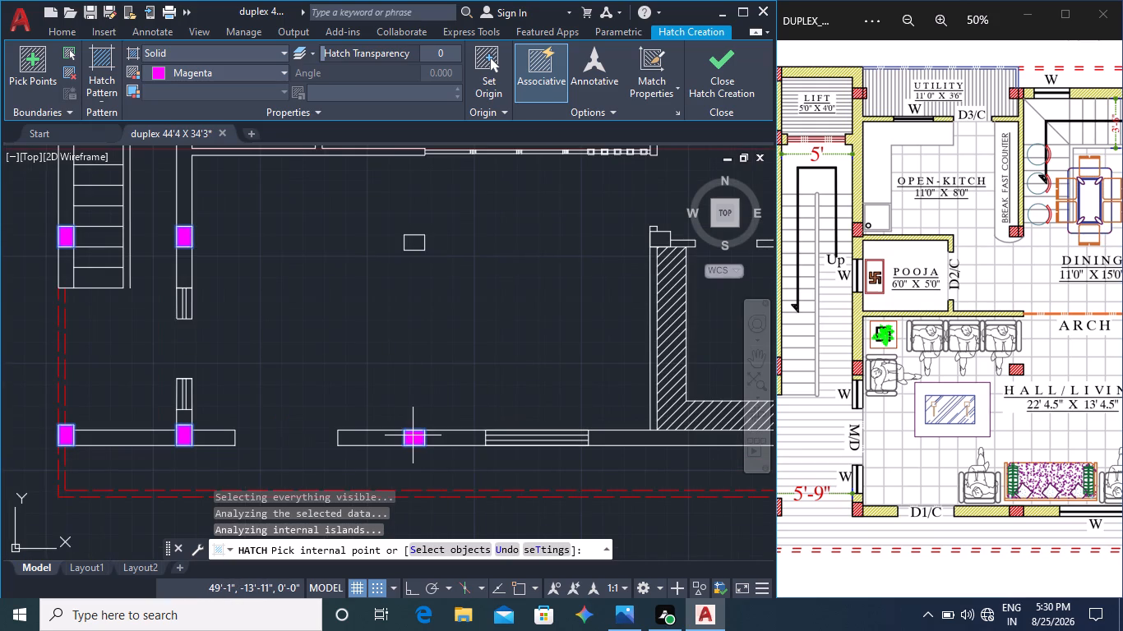
pyautogui.click(416, 242)
# Fill both parts of the column at the hall-side end of the kitchen–dining wall with magenta solid hatch.
pyautogui.moveTo(485, 464); pyautogui.dragTo(484, 464, button='middle')
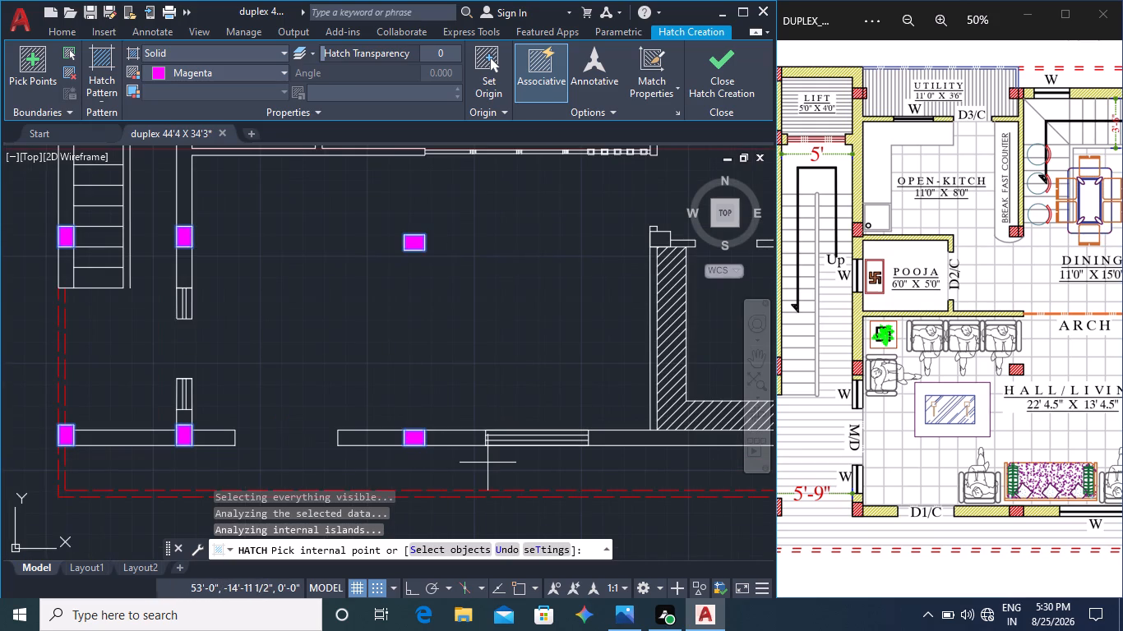
pyautogui.moveTo(484, 464); pyautogui.dragTo(477, 539, button='middle')
pyautogui.moveTo(413, 352); pyautogui.dragTo(443, 467, button='middle')
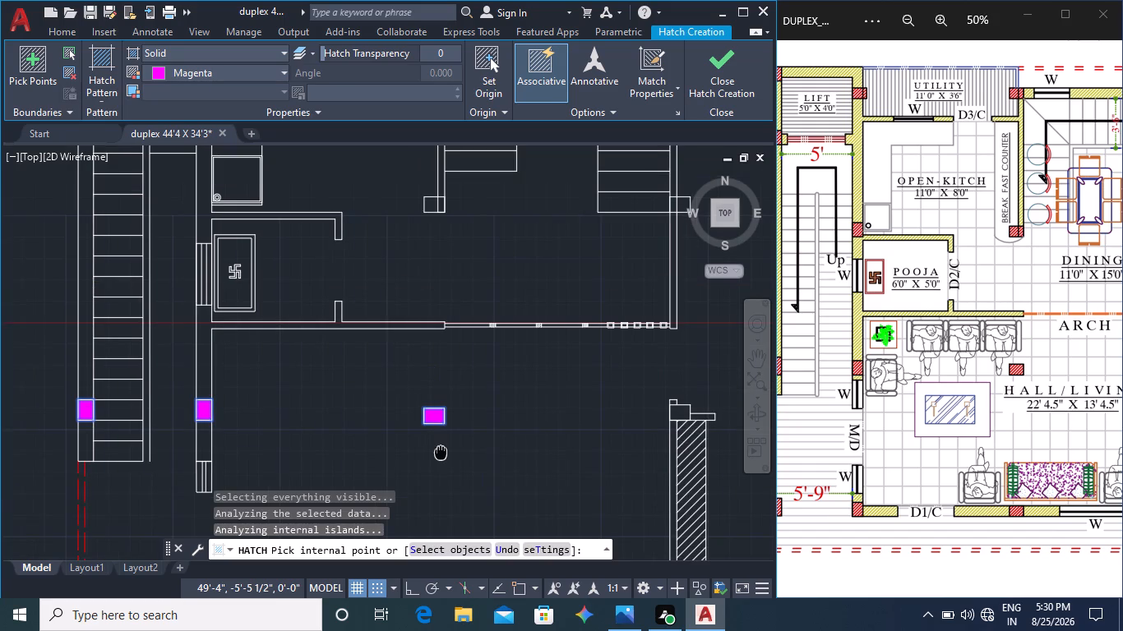
pyautogui.moveTo(336, 321); pyautogui.dragTo(351, 414, button='middle')
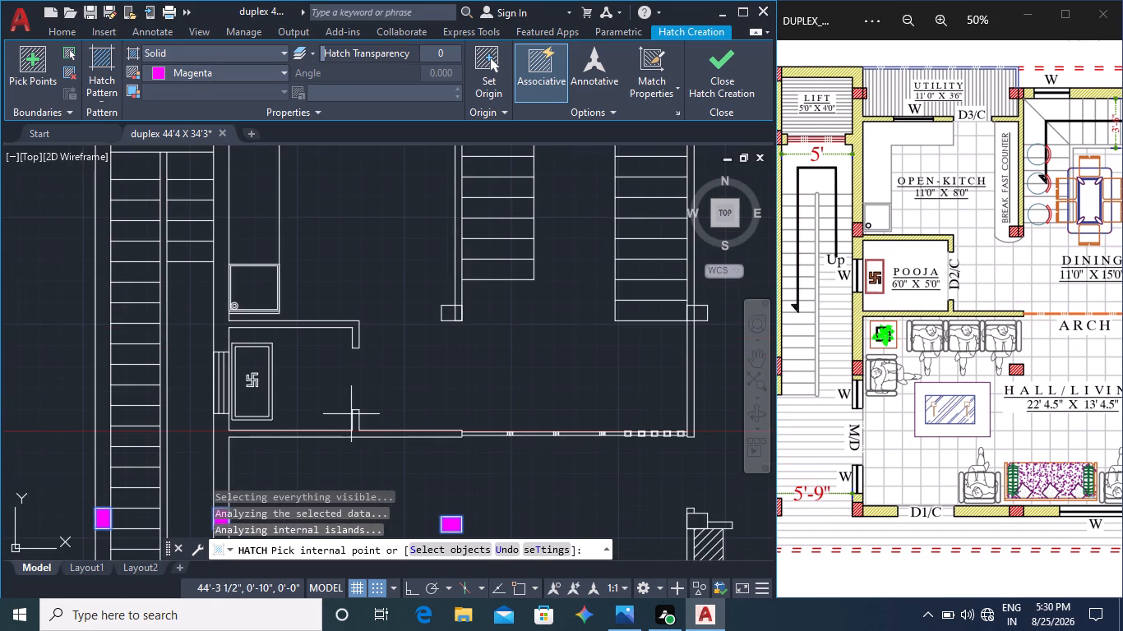
pyautogui.scroll(2, 448, 314)
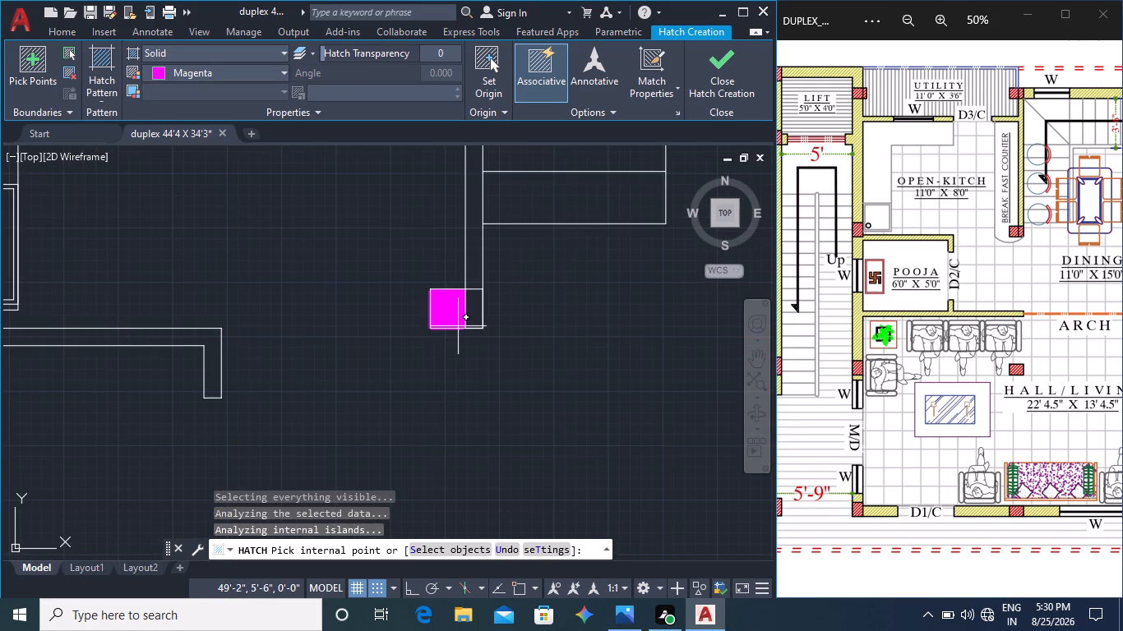
pyautogui.click(470, 314)
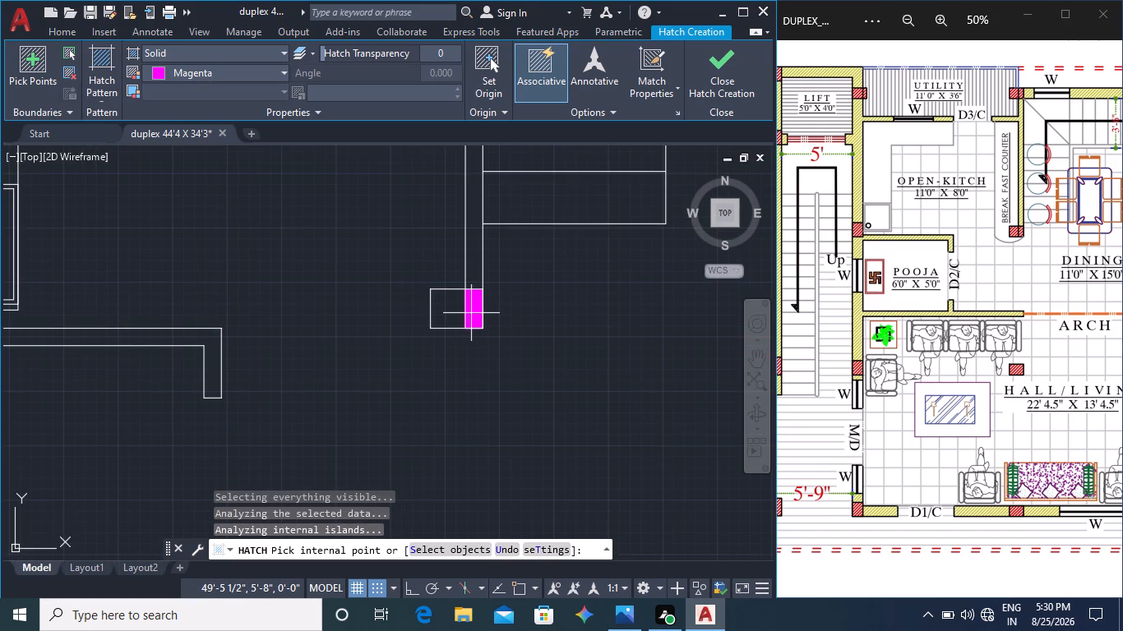
pyautogui.click(456, 314)
# Fill the column at the utility's stair-side corner with magenta solid hatch.
pyautogui.moveTo(395, 352); pyautogui.dragTo(536, 365, button='middle')
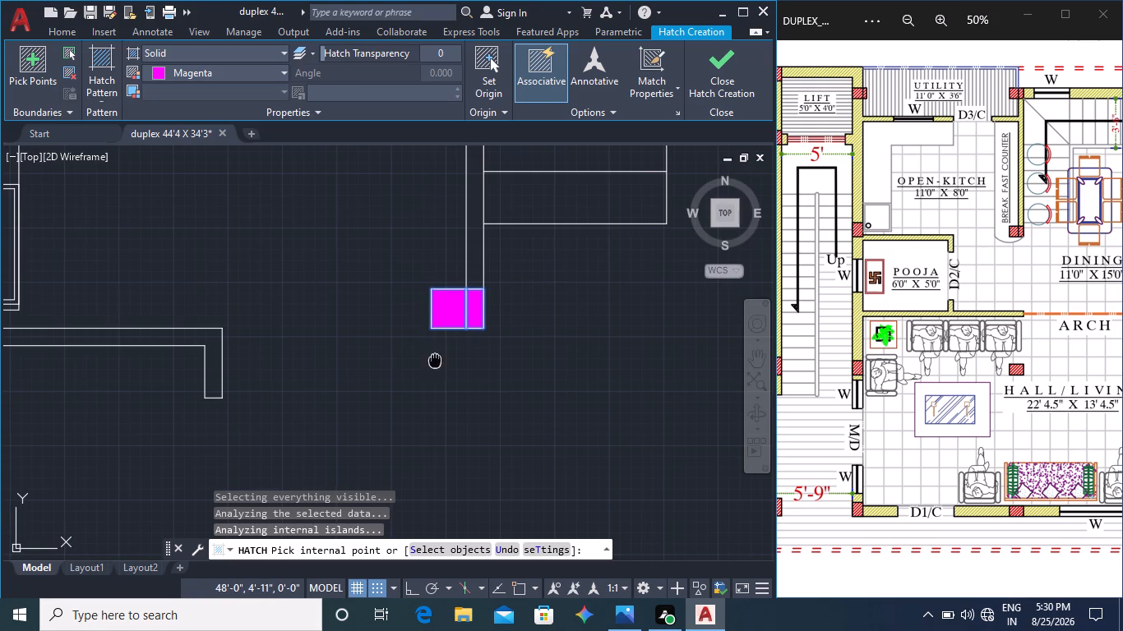
pyautogui.scroll(-1, 381, 366)
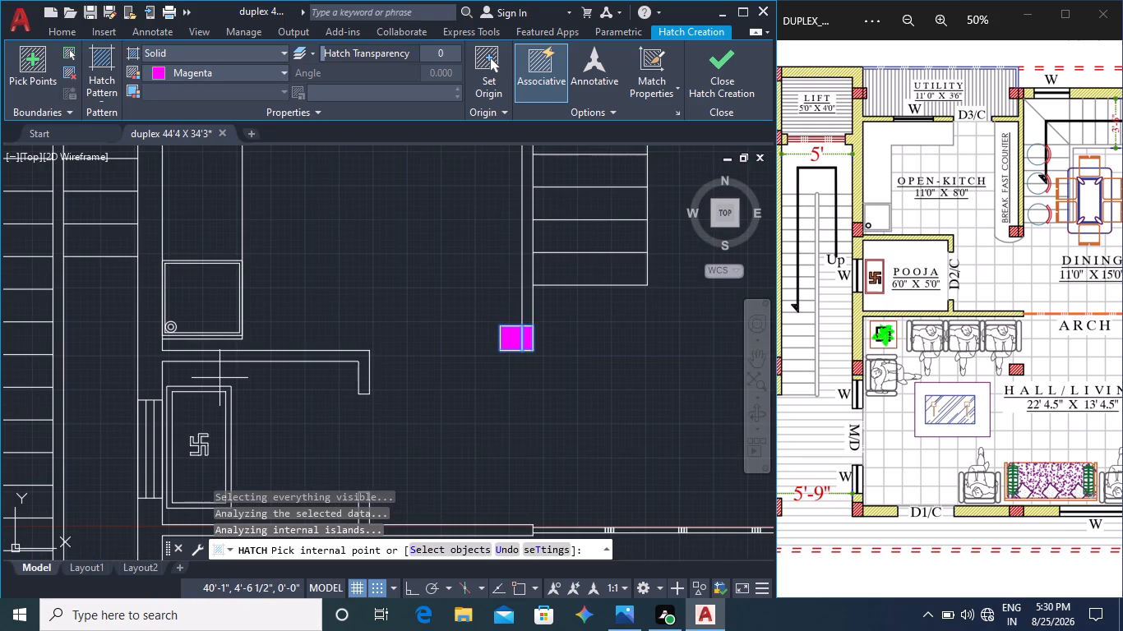
pyautogui.moveTo(220, 379); pyautogui.dragTo(344, 390, button='middle')
pyautogui.middleClick(344, 390)
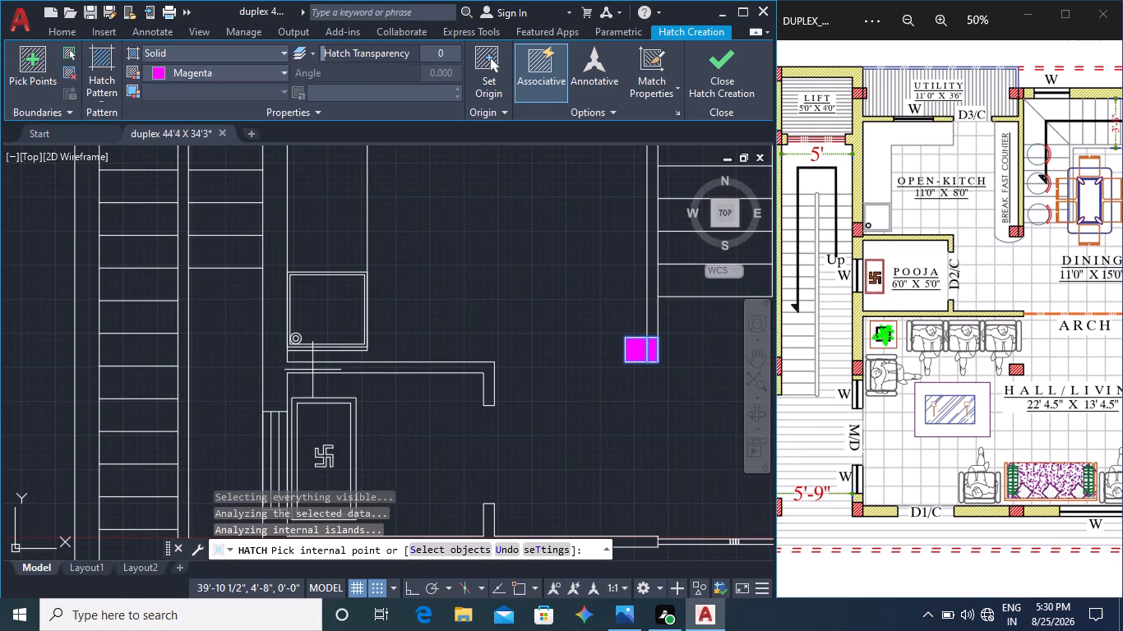
pyautogui.scroll(-2, 340, 366)
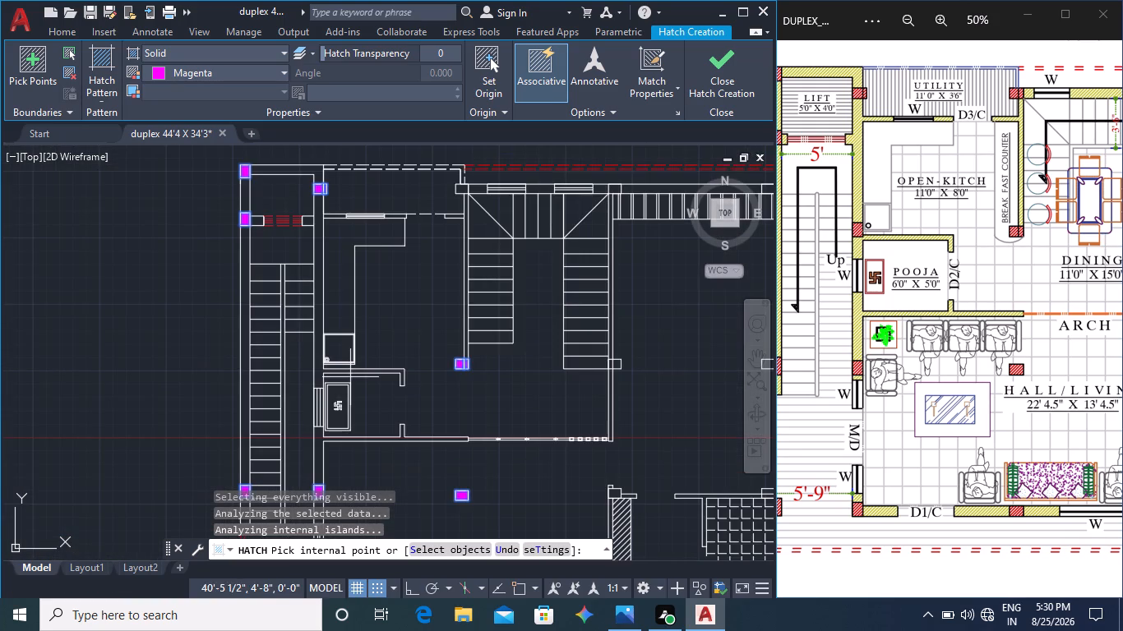
pyautogui.scroll(1, 330, 351)
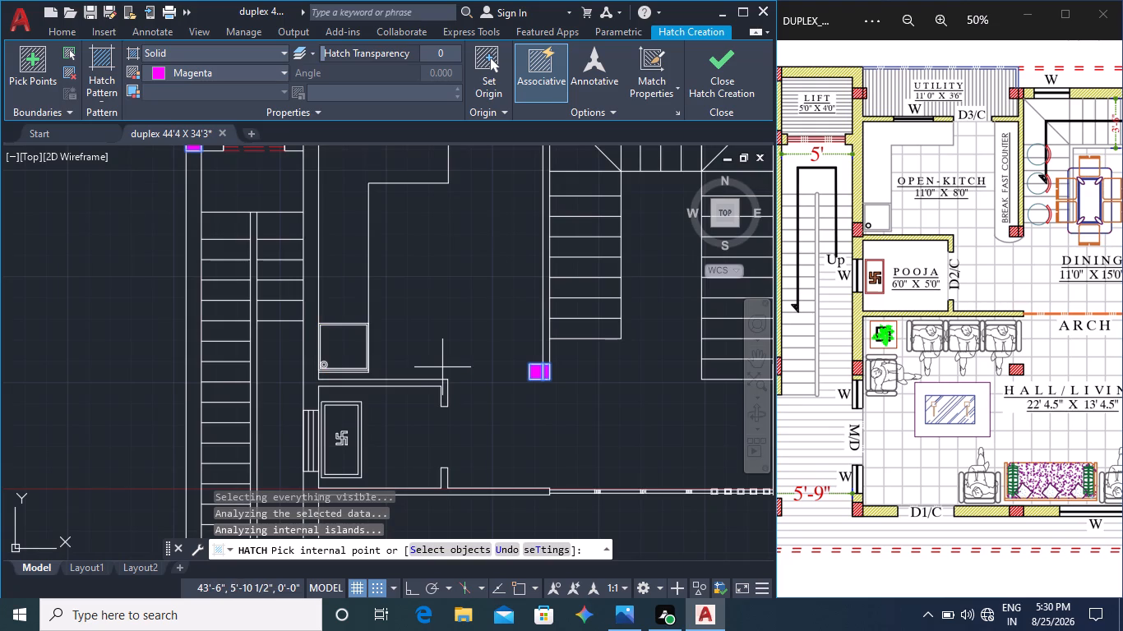
pyautogui.moveTo(456, 339); pyautogui.dragTo(457, 403, button='middle')
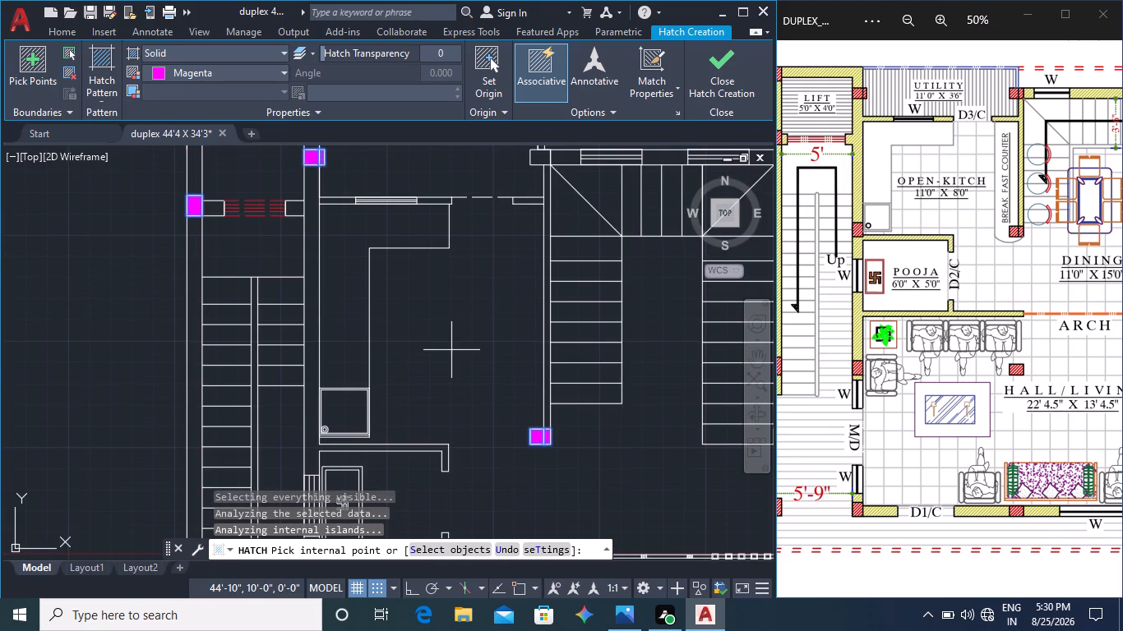
pyautogui.moveTo(479, 336); pyautogui.dragTo(432, 485, button='middle')
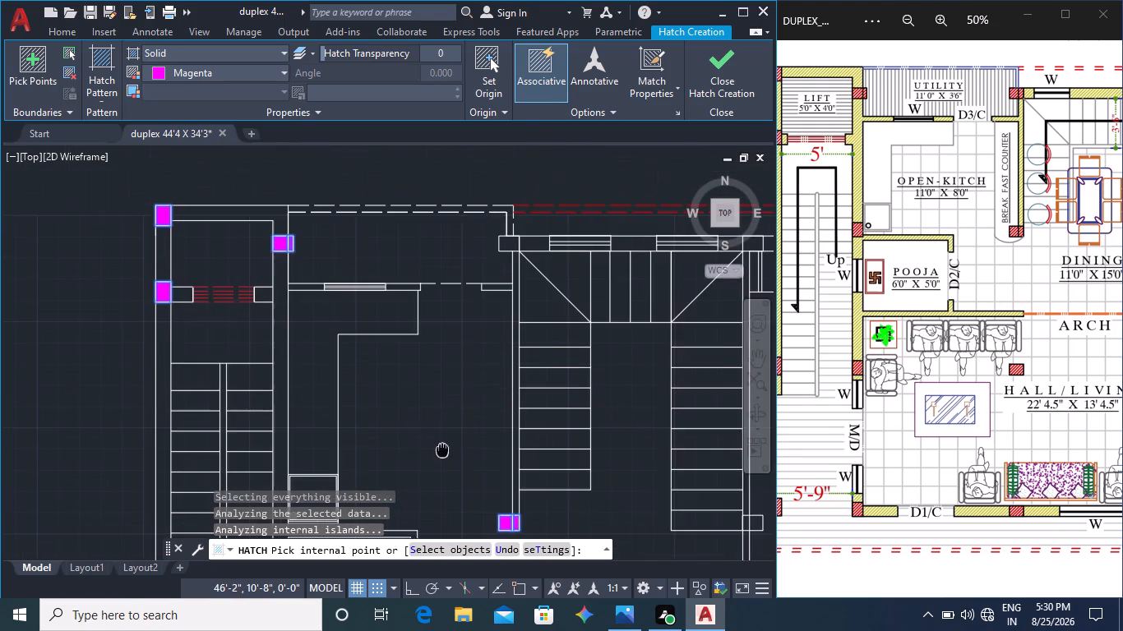
pyautogui.scroll(2, 498, 313)
pyautogui.click(498, 289)
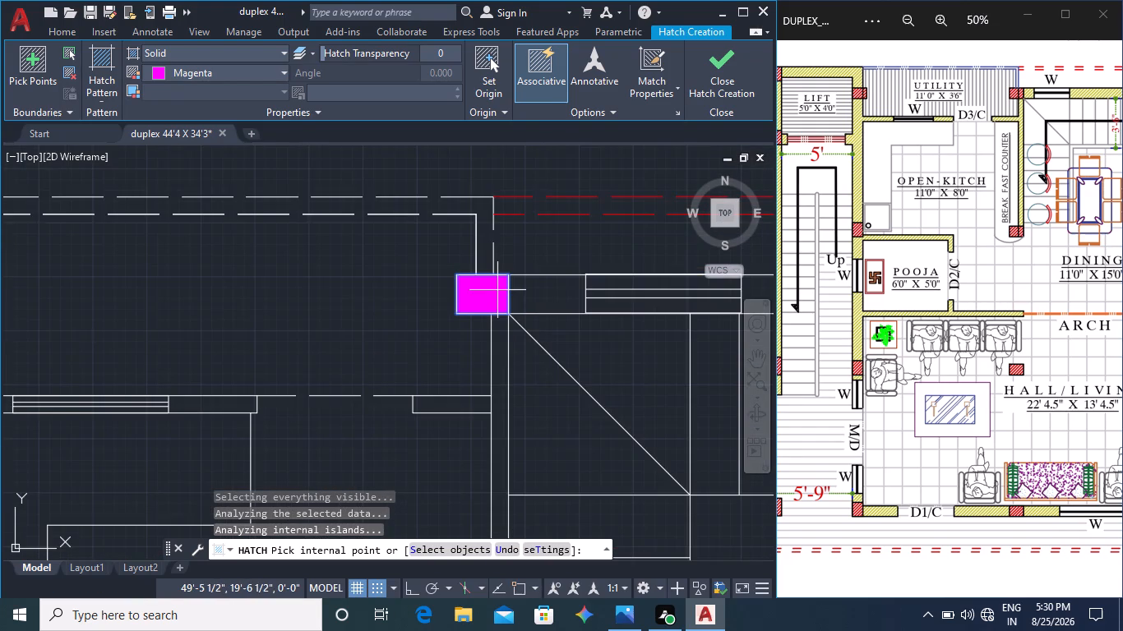
# Fill the column at the far end of the internal staircase's windowed wall with magenta solid hatch.
pyautogui.moveTo(561, 420); pyautogui.dragTo(274, 394, button='middle')
pyautogui.scroll(-1, 377, 388)
pyautogui.moveTo(539, 389); pyautogui.dragTo(414, 380, button='middle')
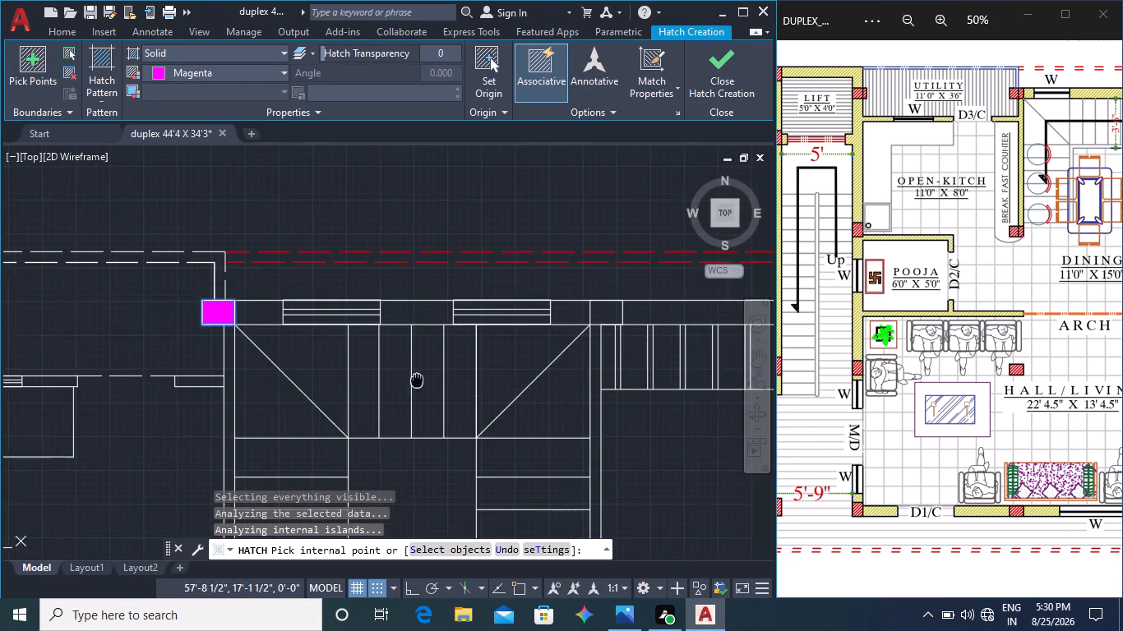
pyautogui.click(529, 309)
pyautogui.scroll(-1, 546, 402)
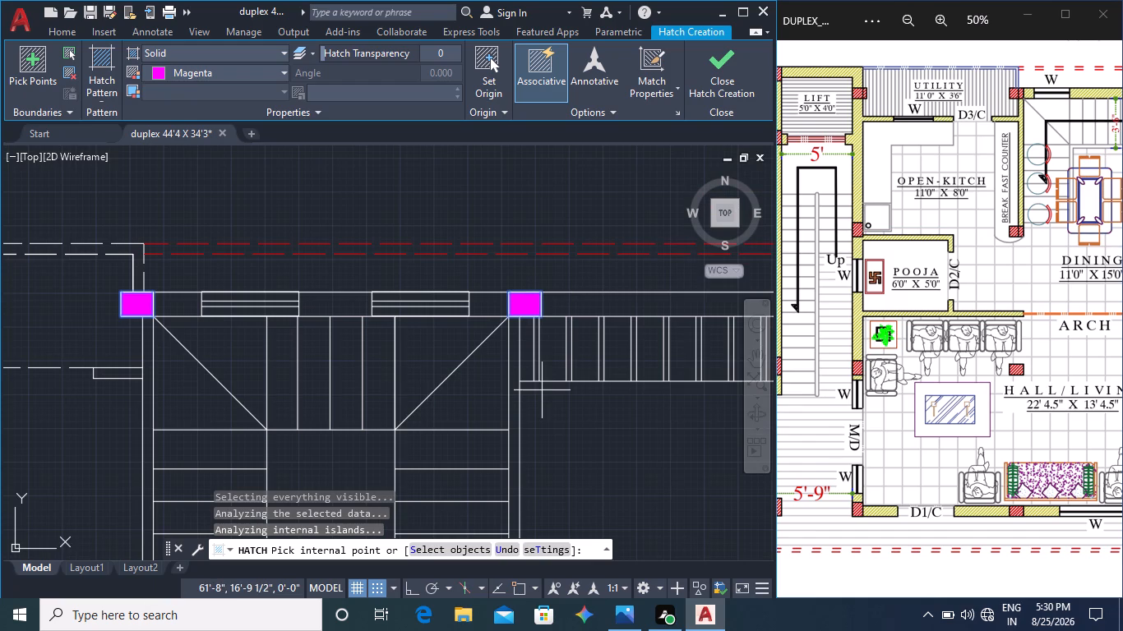
# Fill the outer-wall column behind the slatted strip, near the building corner beyond the internal staircase, with magenta solid hatch.
pyautogui.moveTo(559, 423); pyautogui.dragTo(363, 375, button='middle')
pyautogui.scroll(1, 584, 292)
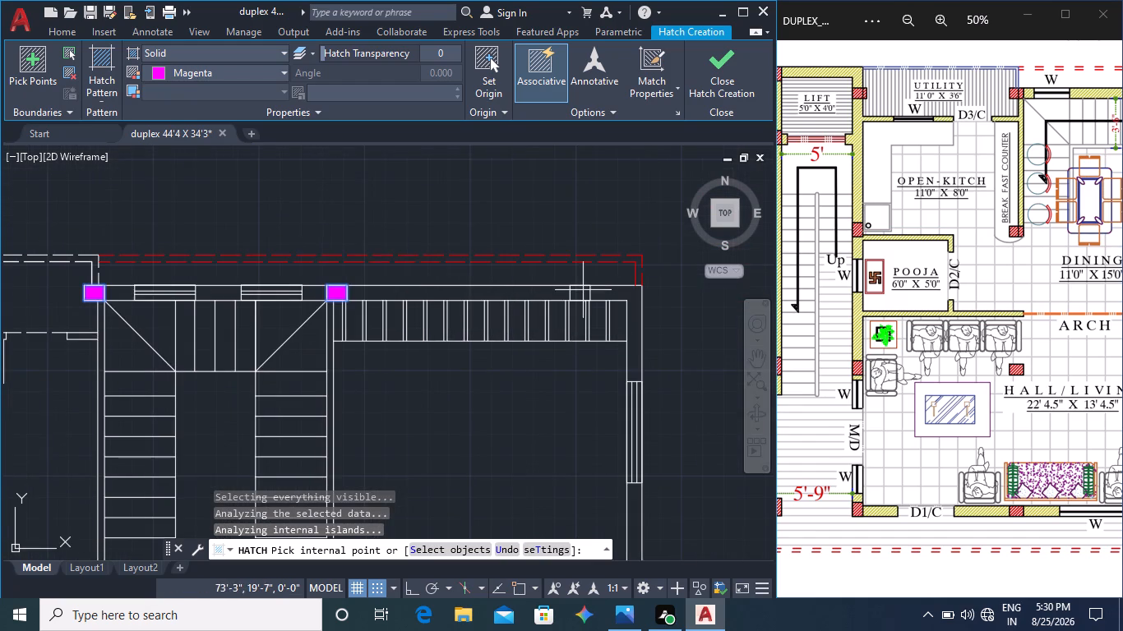
pyautogui.scroll(1, 583, 290)
pyautogui.click(585, 295)
pyautogui.scroll(-1, 575, 365)
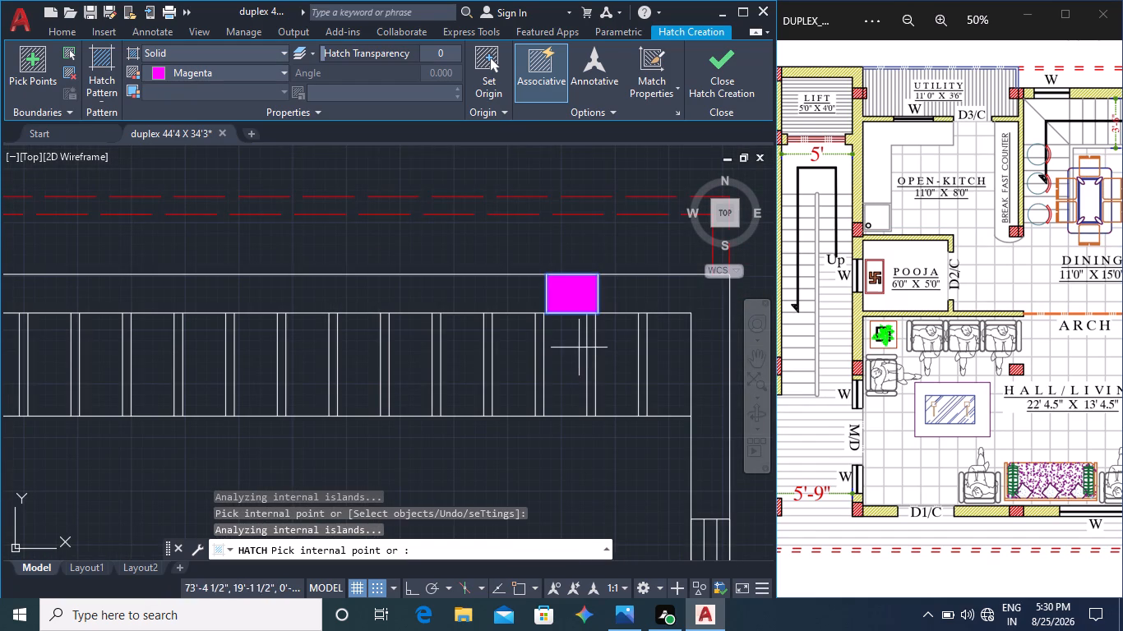
# Fill the freestanding column inside the room beyond the internal staircase with magenta solid hatch.
pyautogui.moveTo(591, 449); pyautogui.dragTo(559, 292, button='middle')
pyautogui.scroll(-2, 559, 292)
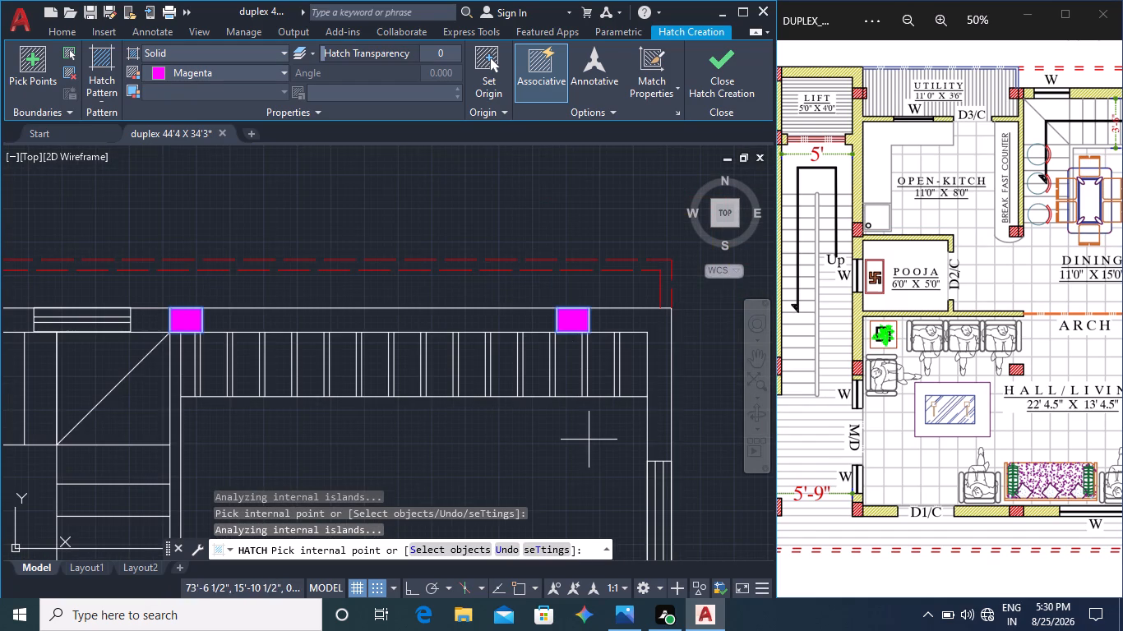
pyautogui.moveTo(583, 430); pyautogui.dragTo(588, 352, button='middle')
pyautogui.scroll(2, 563, 352)
pyautogui.click(557, 319)
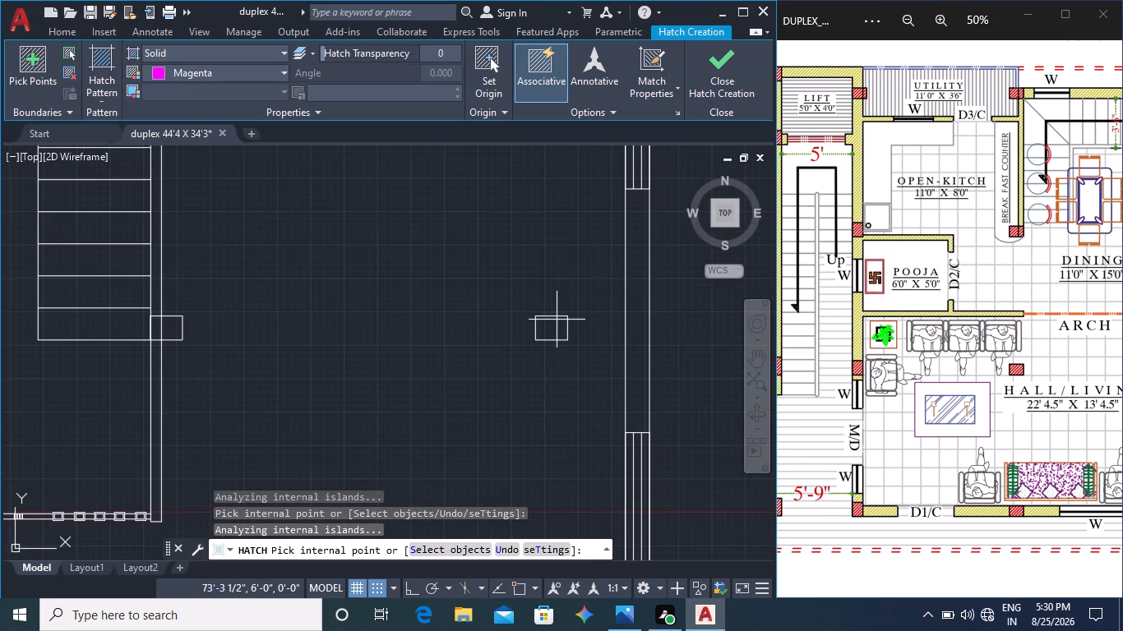
# Fill both parts of the column on the staircase's side wall, at the last tread of the flight, with magenta solid hatch.
pyautogui.moveTo(575, 424); pyautogui.dragTo(609, 348, button='middle')
pyautogui.scroll(3, 201, 239)
pyautogui.moveTo(247, 319); pyautogui.dragTo(407, 310, button='middle')
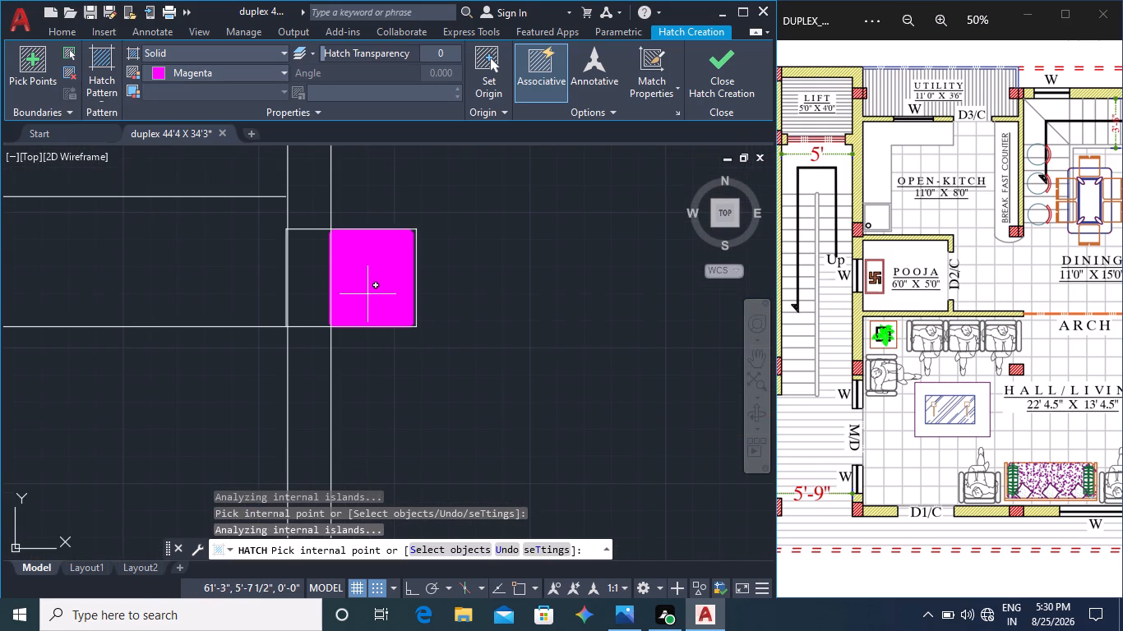
pyautogui.click(315, 294)
pyautogui.click(354, 297)
pyautogui.scroll(-3, 393, 345)
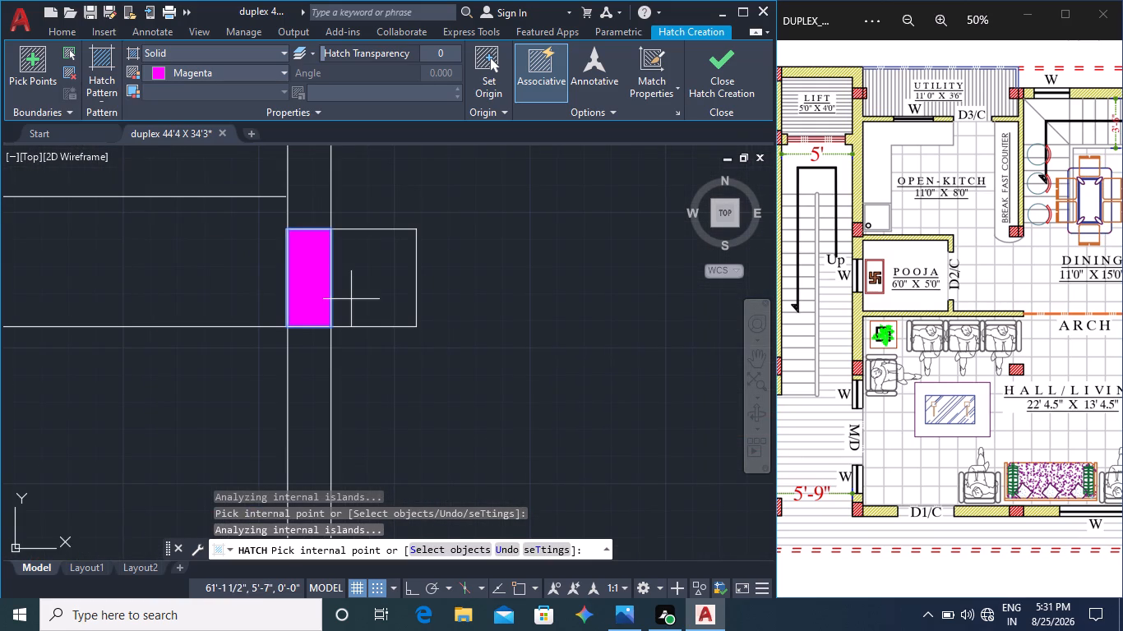
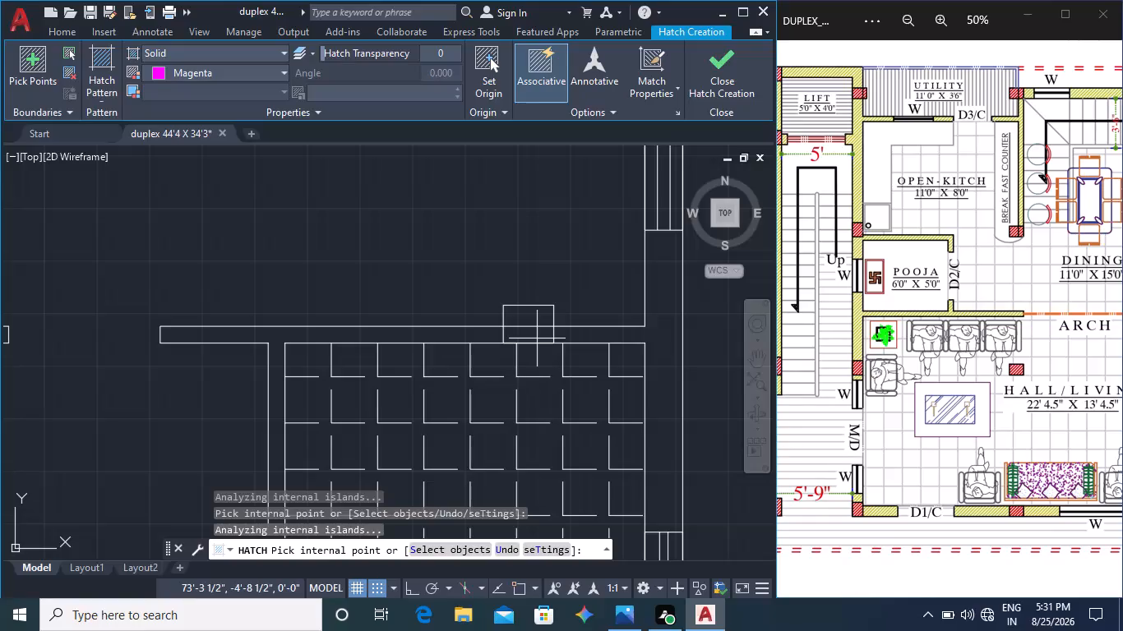
# Fill both parts of the column on the wall between the master bedroom and the wash room with magenta solid hatch.
pyautogui.click(534, 336)
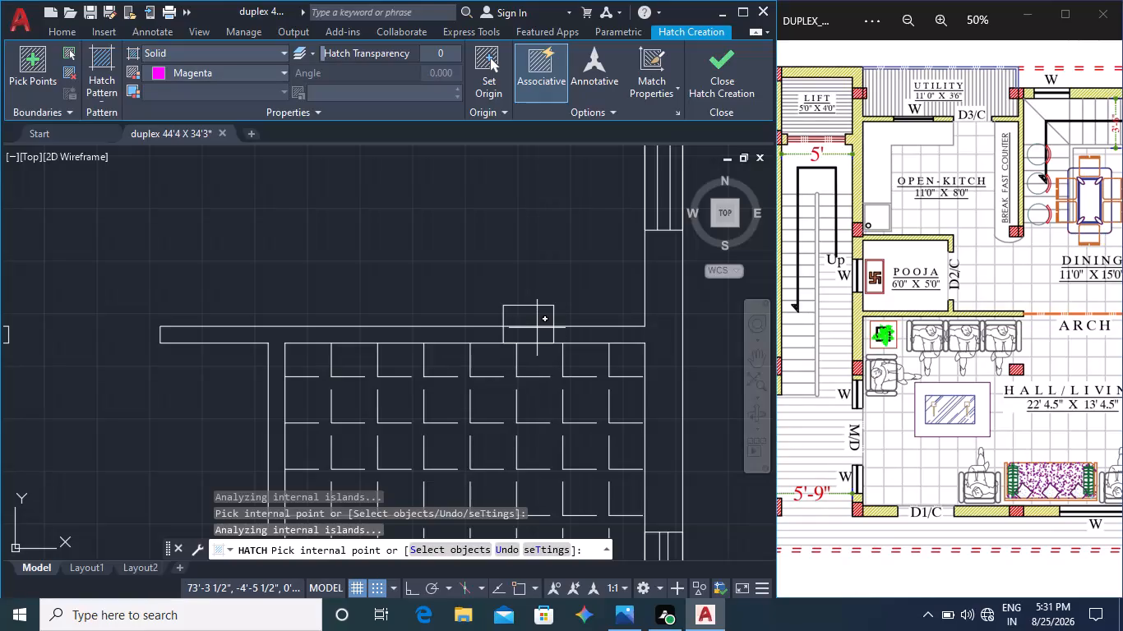
pyautogui.click(532, 310)
# Fill the column at the dressing room's corner, beside its bedroom doorway, with magenta solid hatch.
pyautogui.moveTo(306, 372); pyautogui.dragTo(684, 343, button='middle')
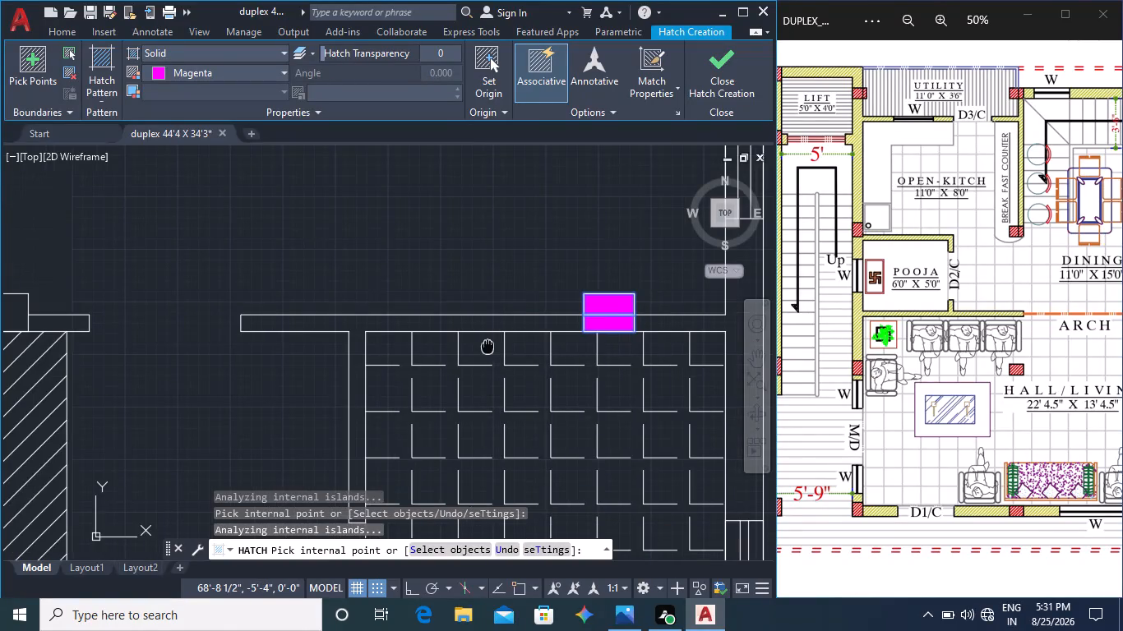
pyautogui.click(312, 290)
# Fill the outer-wall column along the wash room, near the building corner, with magenta solid hatch.
pyautogui.scroll(-4, 326, 322)
pyautogui.moveTo(298, 378); pyautogui.dragTo(305, 377, button='middle')
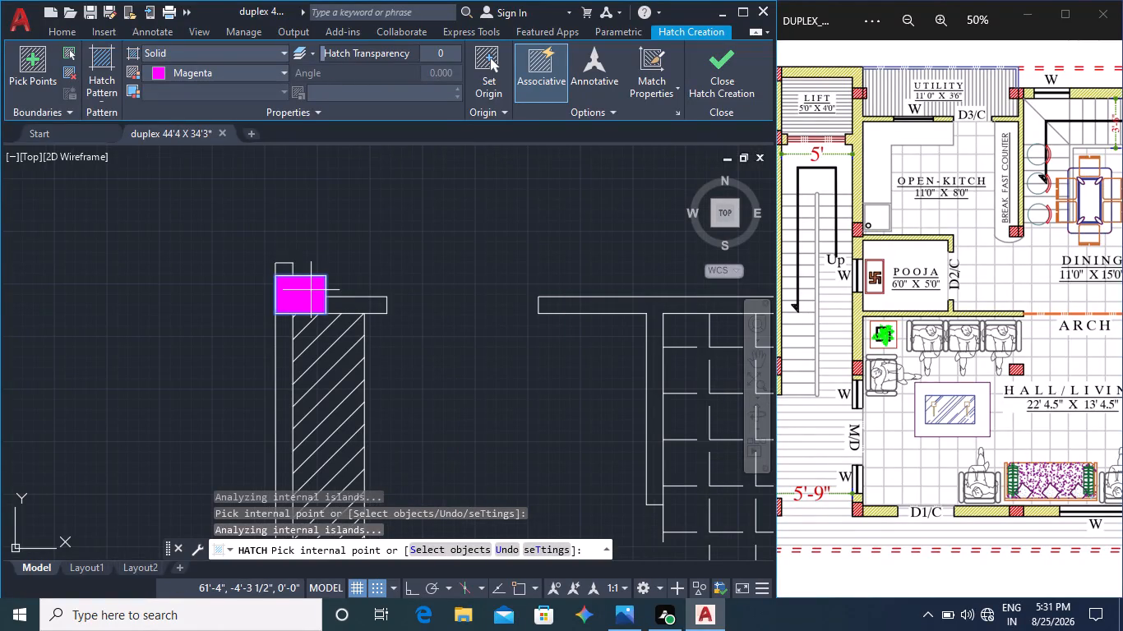
pyautogui.moveTo(305, 377); pyautogui.dragTo(383, 363, button='middle')
pyautogui.scroll(3, 394, 416)
pyautogui.moveTo(570, 385); pyautogui.dragTo(207, 444, button='middle')
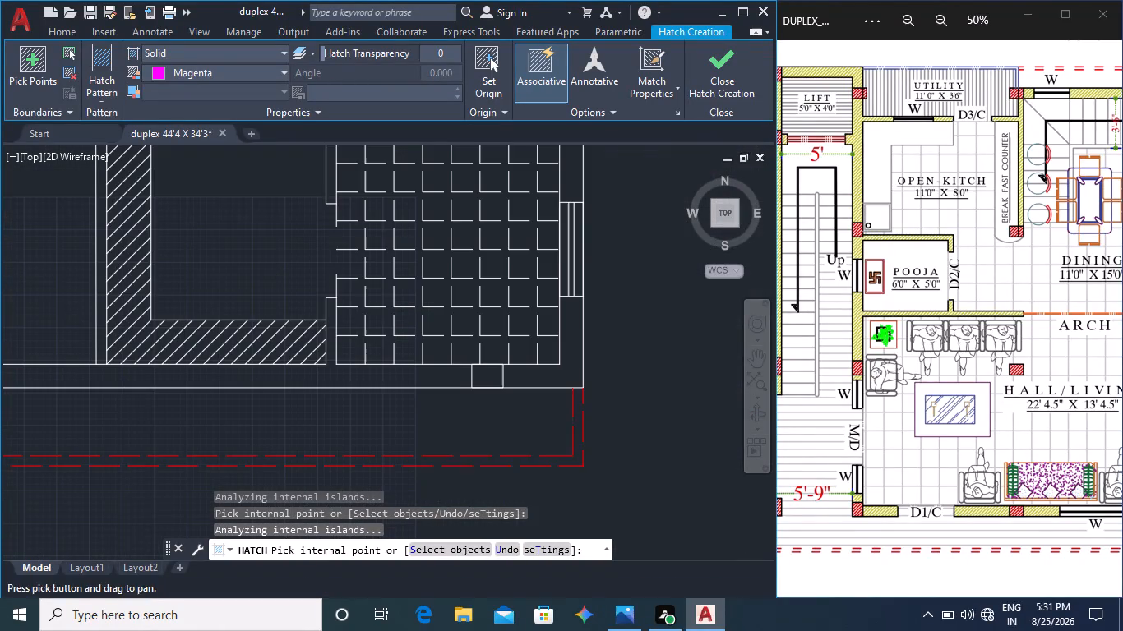
pyautogui.click(493, 374)
# Compare the plan's filled columns with the second and third floor plans in the reference image, and end the hatching.
pyautogui.scroll(-4, 492, 386)
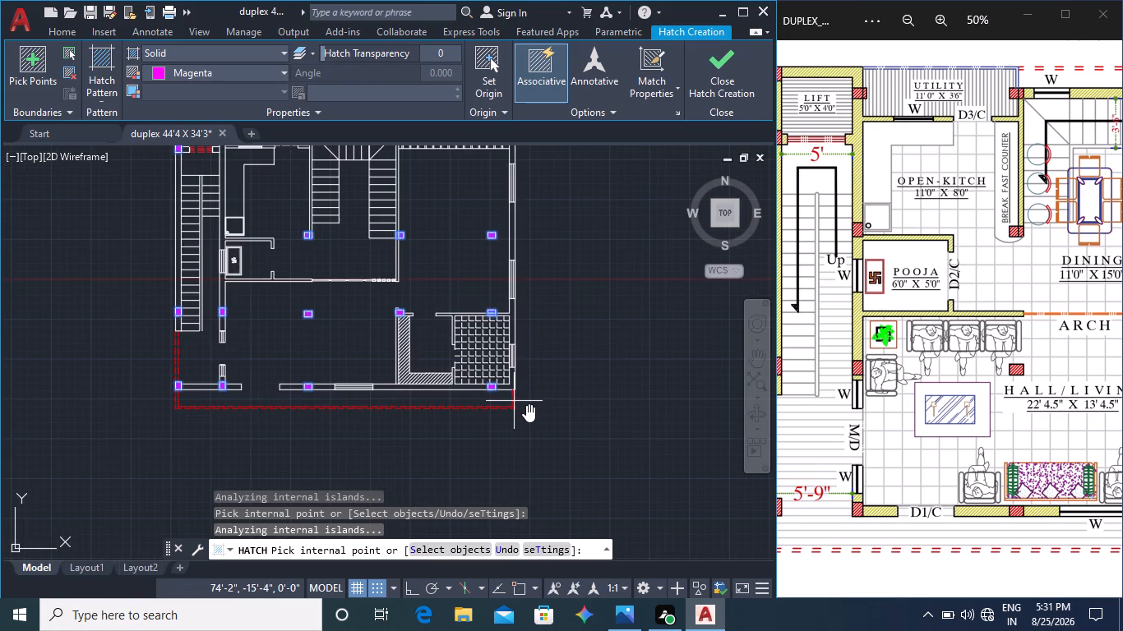
pyautogui.middleClick(1014, 418)
pyautogui.moveTo(1004, 420); pyautogui.dragTo(746, 416, button='middle')
pyautogui.moveTo(950, 427); pyautogui.dragTo(747, 422, button='middle')
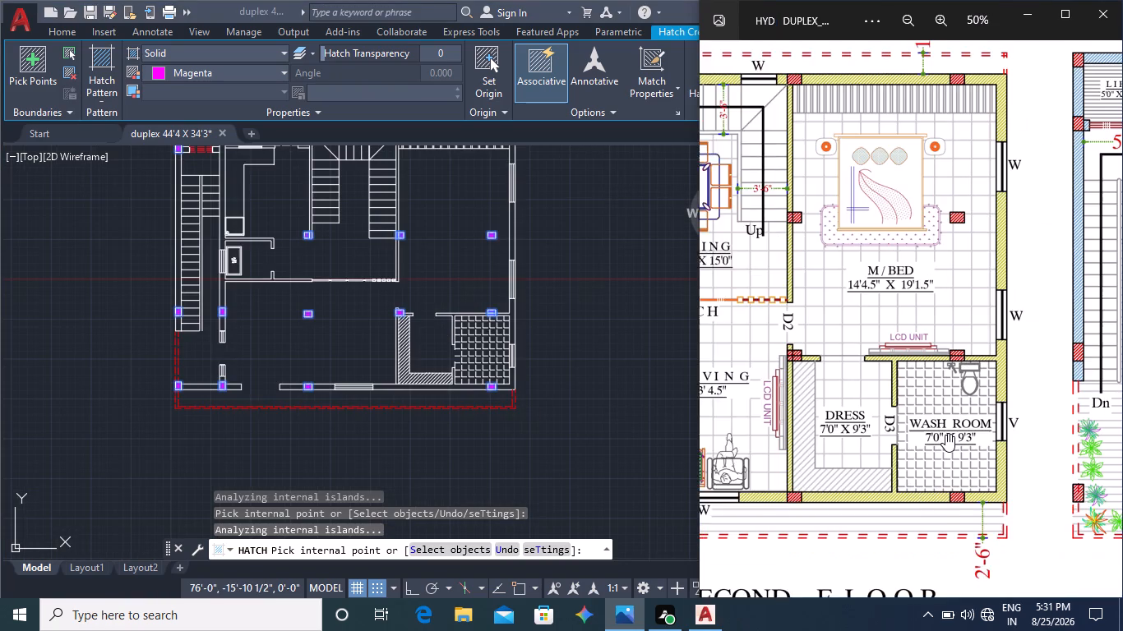
pyautogui.moveTo(944, 435); pyautogui.dragTo(870, 440, button='middle')
pyautogui.middleClick(462, 437)
pyautogui.scroll(-1, 462, 437)
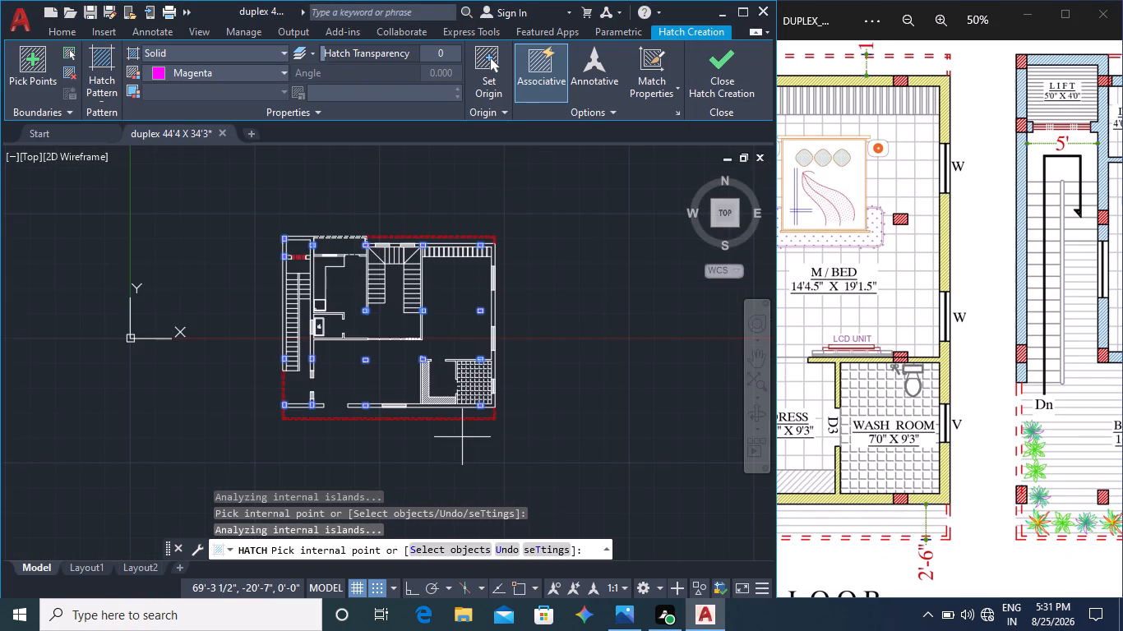
pyautogui.middleClick(933, 435)
pyautogui.moveTo(915, 435); pyautogui.dragTo(646, 421, button='middle')
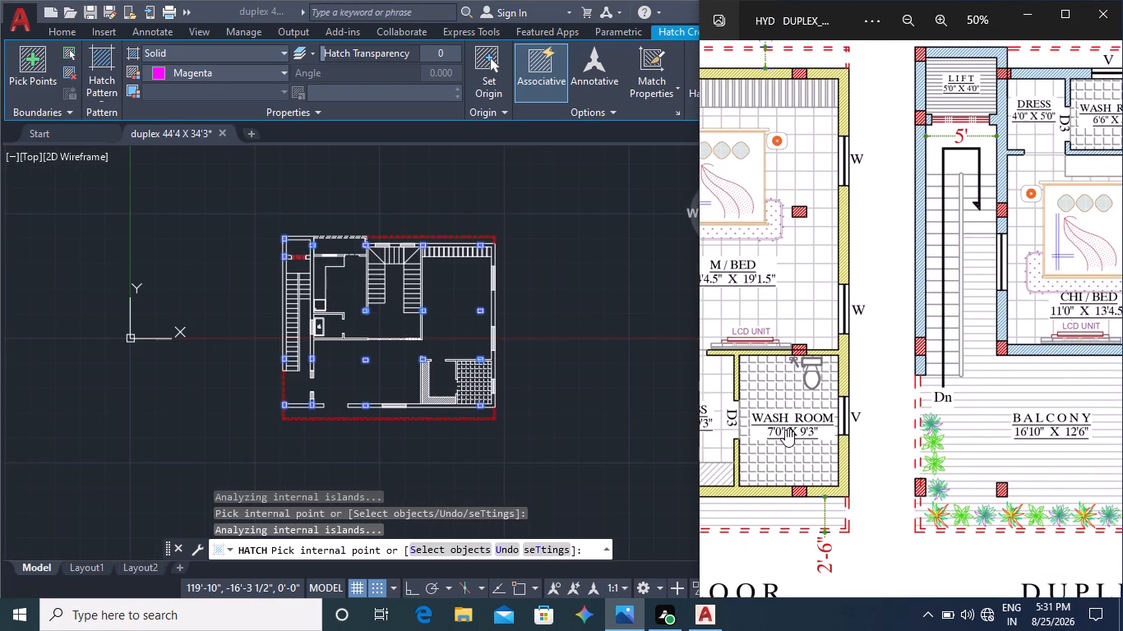
pyautogui.moveTo(899, 440); pyautogui.dragTo(705, 383, button='middle')
pyautogui.moveTo(941, 441); pyautogui.dragTo(787, 369, button='middle')
pyautogui.moveTo(929, 421); pyautogui.dragTo(923, 420, button='middle')
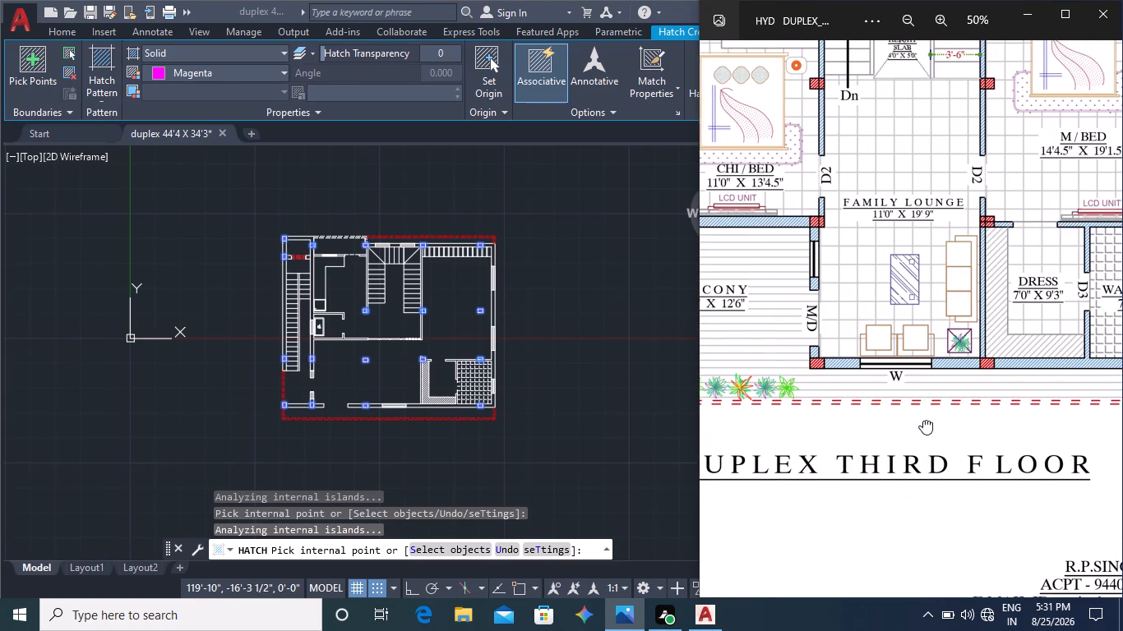
pyautogui.moveTo(923, 420); pyautogui.dragTo(861, 425, button='middle')
pyautogui.scroll(-2, 864, 428)
pyautogui.moveTo(819, 397); pyautogui.dragTo(909, 417, button='middle')
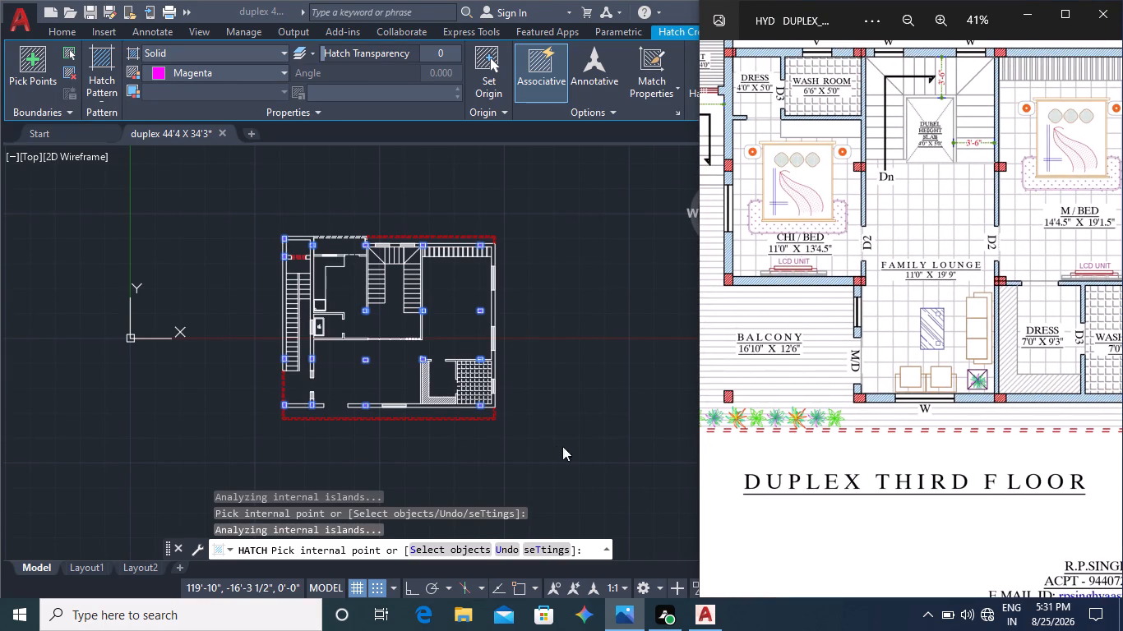
pyautogui.middleClick(550, 446)
pyautogui.scroll(2, 422, 371)
pyautogui.scroll(-1, 445, 389)
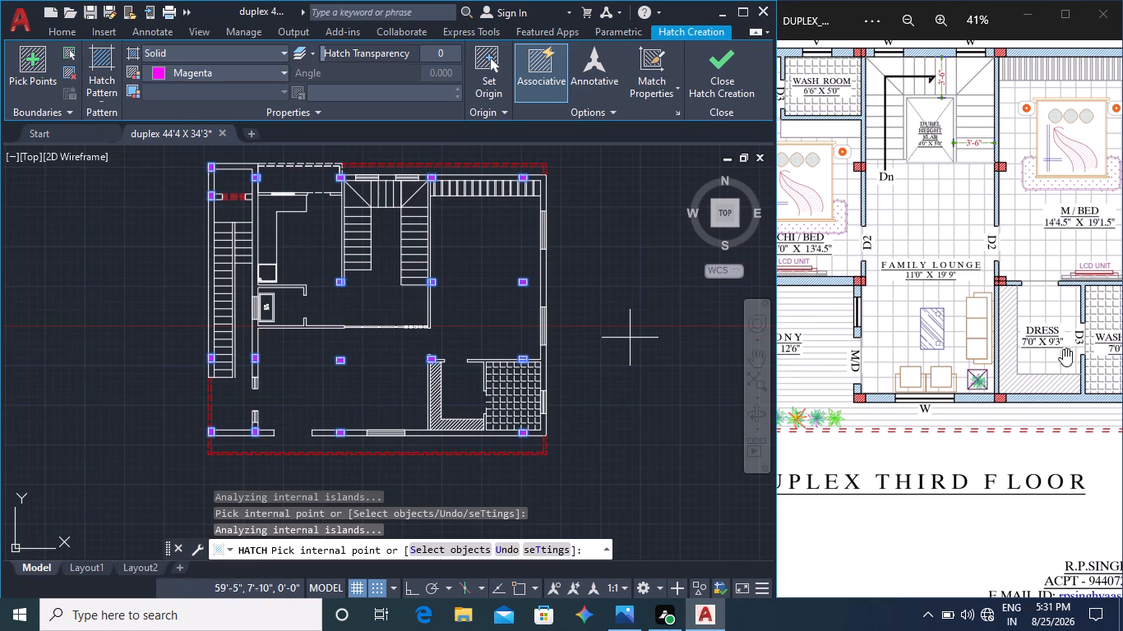
pyautogui.moveTo(1036, 293); pyautogui.dragTo(1031, 429, button='middle')
pyautogui.moveTo(987, 349); pyautogui.dragTo(979, 425, button='middle')
pyautogui.scroll(-1, 975, 395)
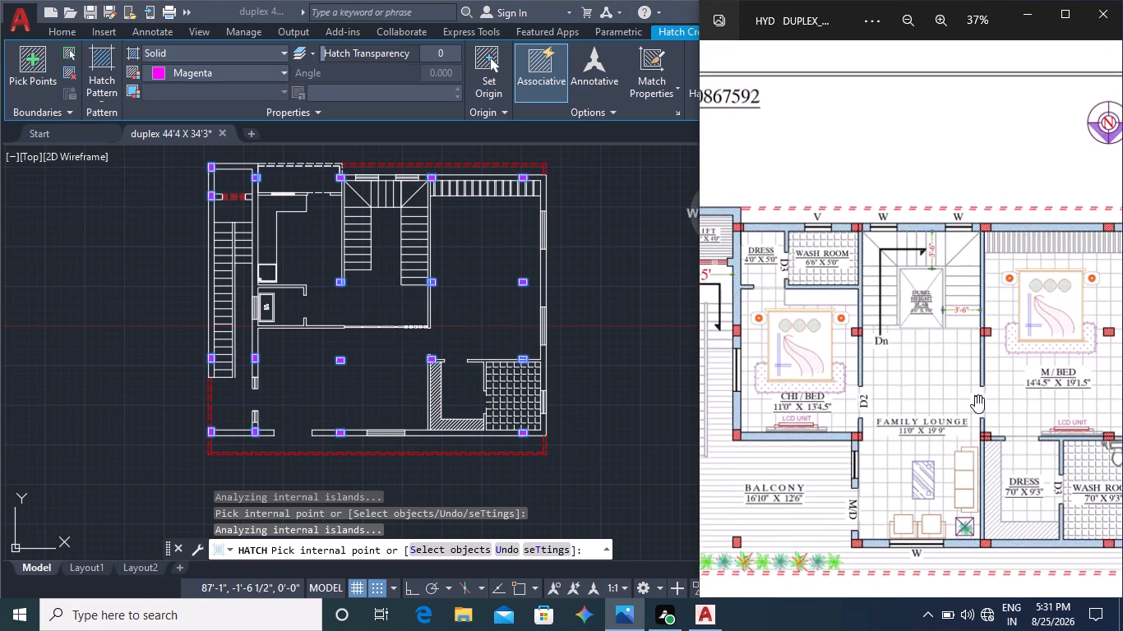
pyautogui.scroll(-1, 989, 394)
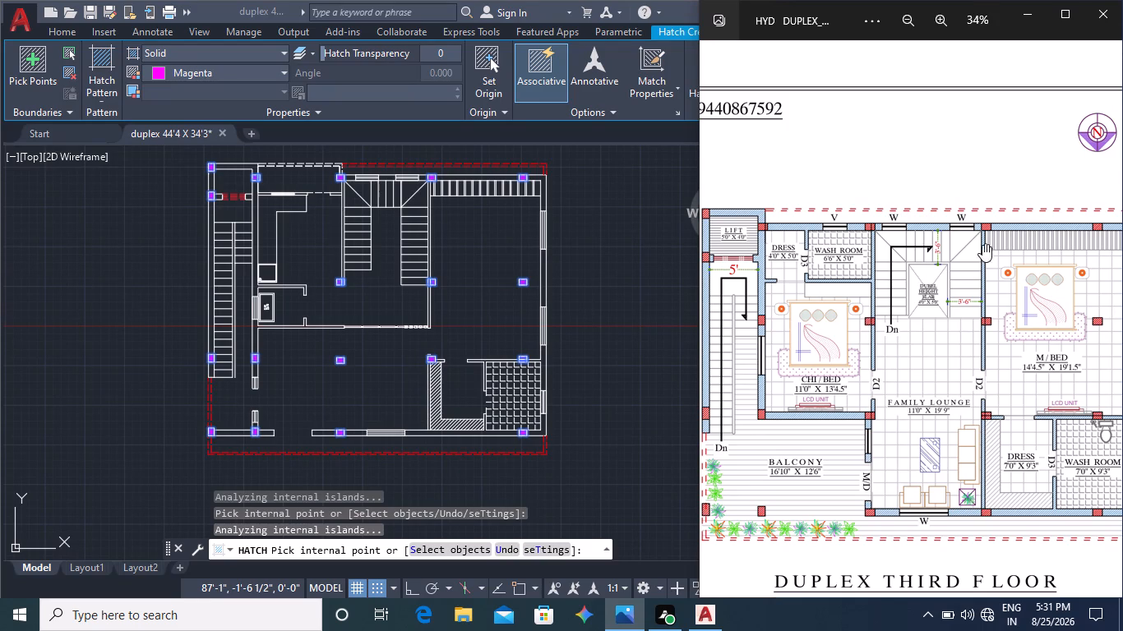
pyautogui.moveTo(950, 339); pyautogui.dragTo(819, 361, button='middle')
pyautogui.press('Escape')
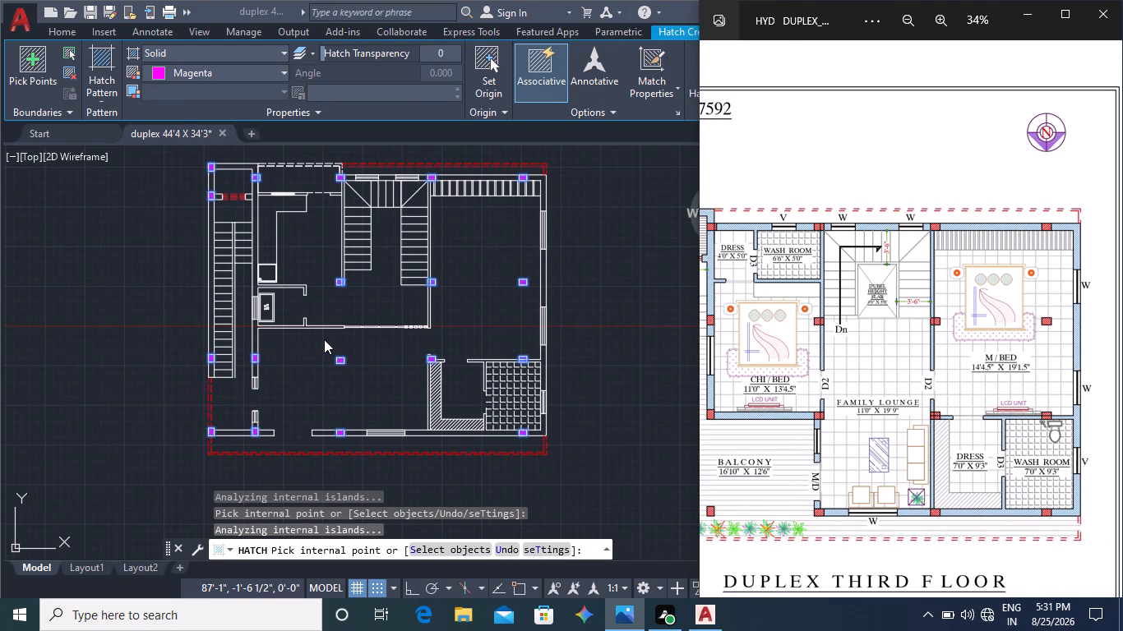
pyautogui.middleClick(322, 323)
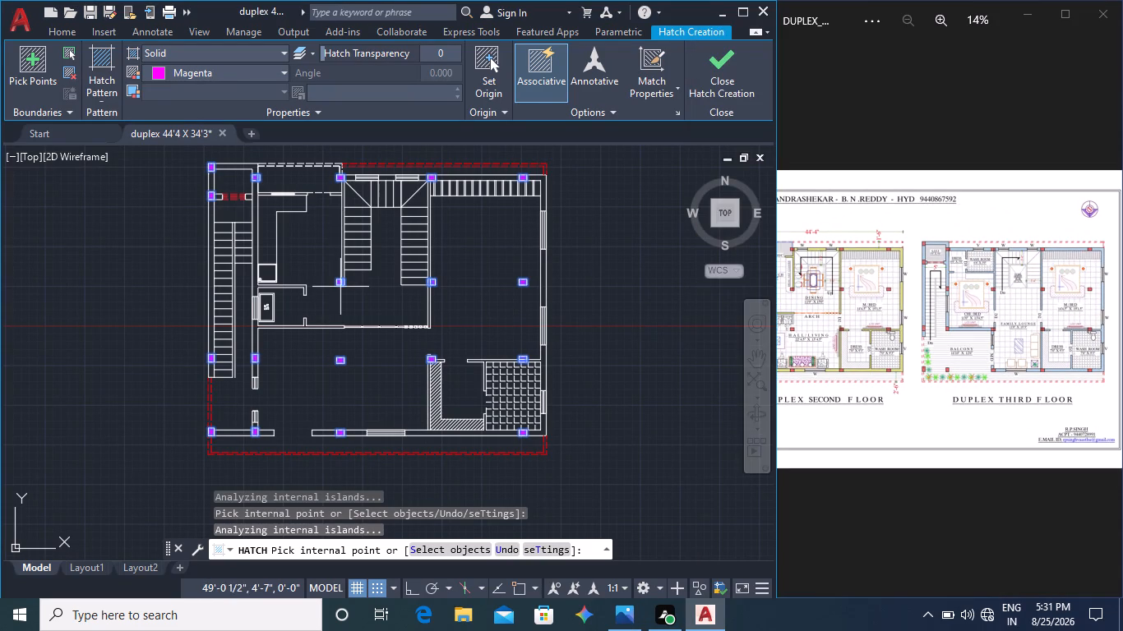
pyautogui.press('Escape')
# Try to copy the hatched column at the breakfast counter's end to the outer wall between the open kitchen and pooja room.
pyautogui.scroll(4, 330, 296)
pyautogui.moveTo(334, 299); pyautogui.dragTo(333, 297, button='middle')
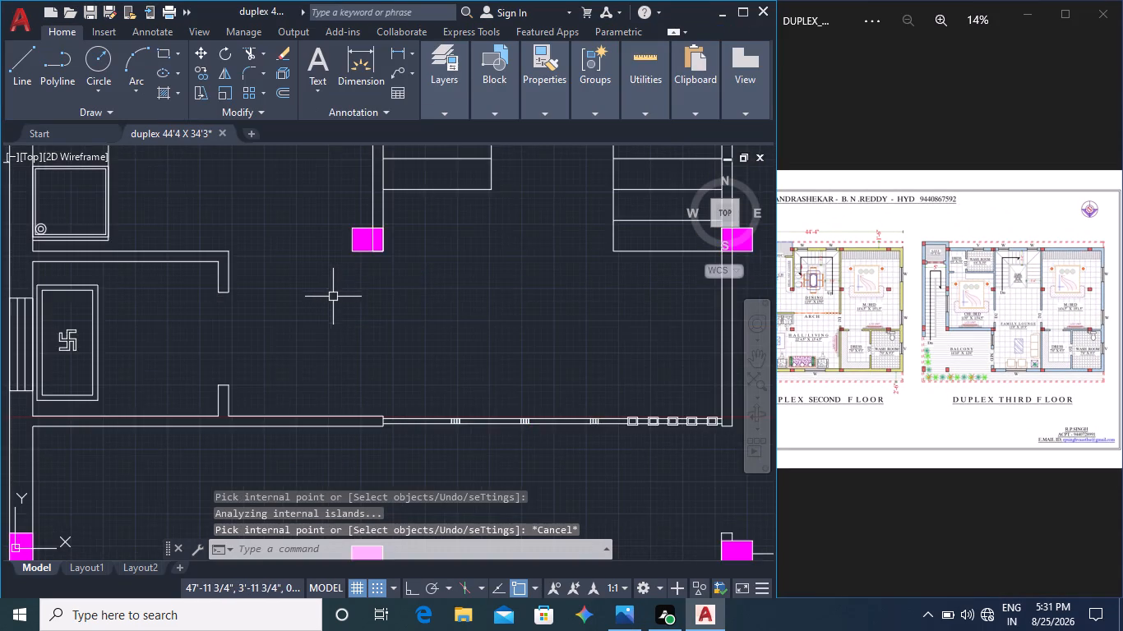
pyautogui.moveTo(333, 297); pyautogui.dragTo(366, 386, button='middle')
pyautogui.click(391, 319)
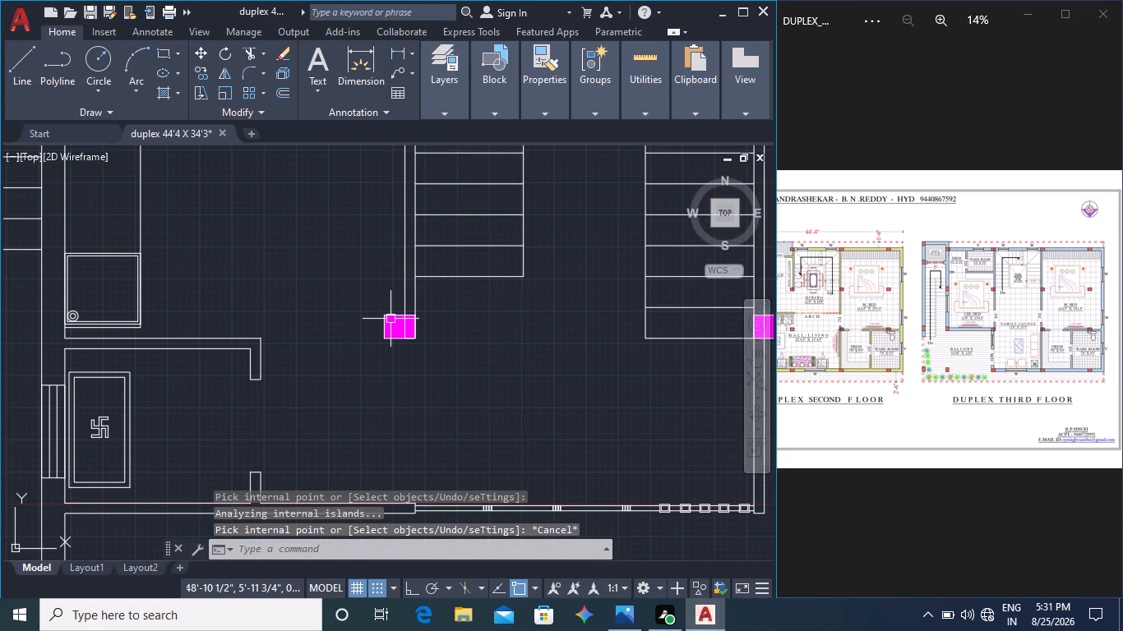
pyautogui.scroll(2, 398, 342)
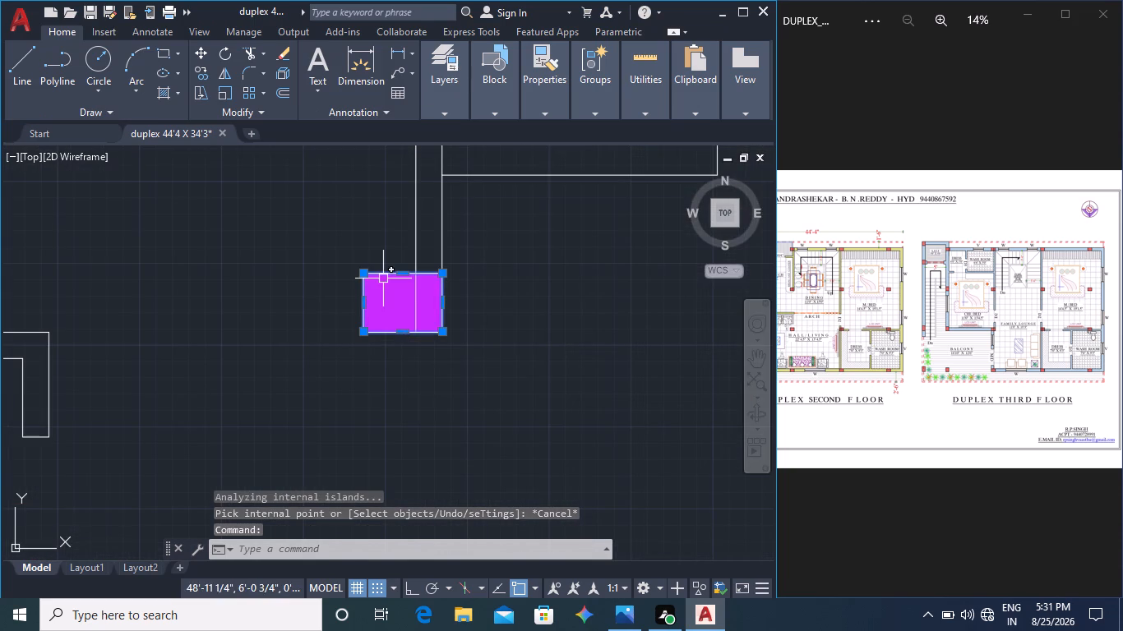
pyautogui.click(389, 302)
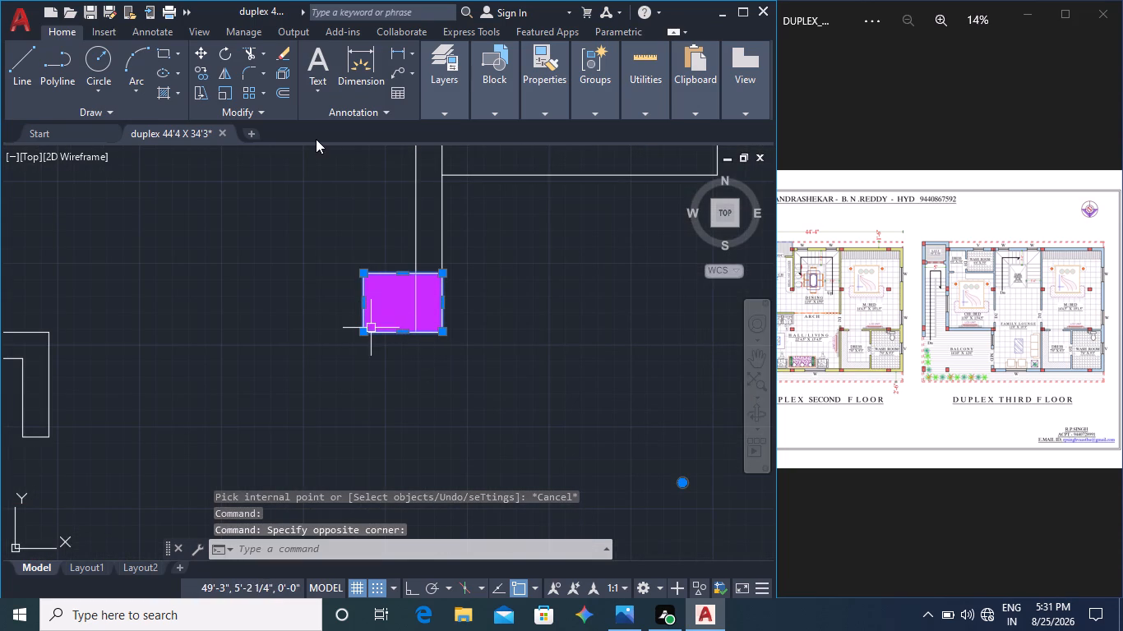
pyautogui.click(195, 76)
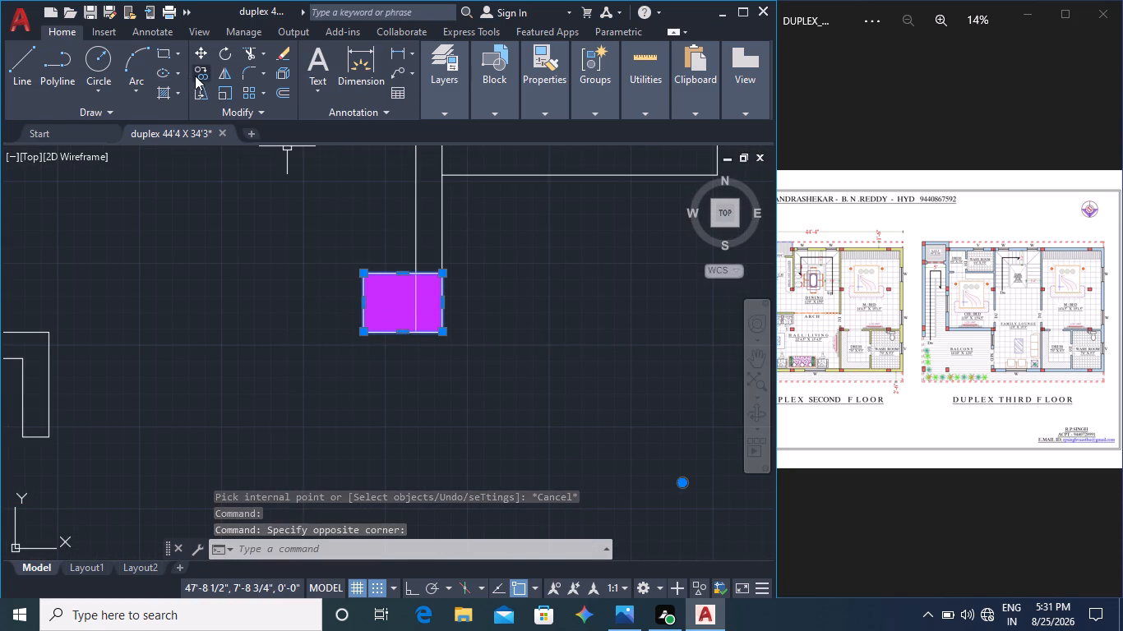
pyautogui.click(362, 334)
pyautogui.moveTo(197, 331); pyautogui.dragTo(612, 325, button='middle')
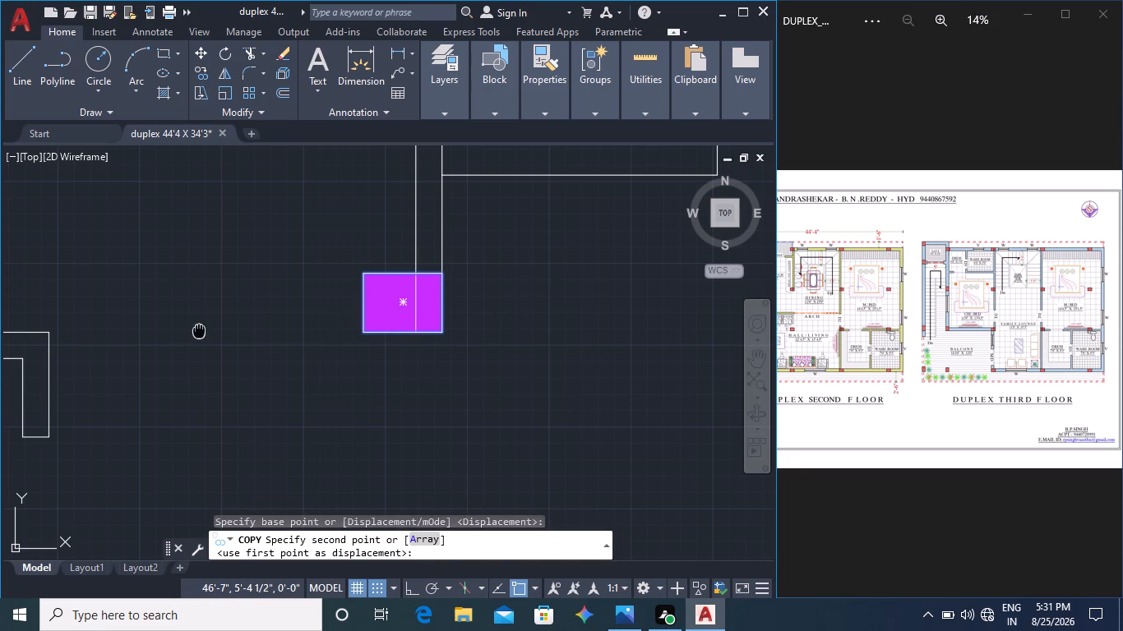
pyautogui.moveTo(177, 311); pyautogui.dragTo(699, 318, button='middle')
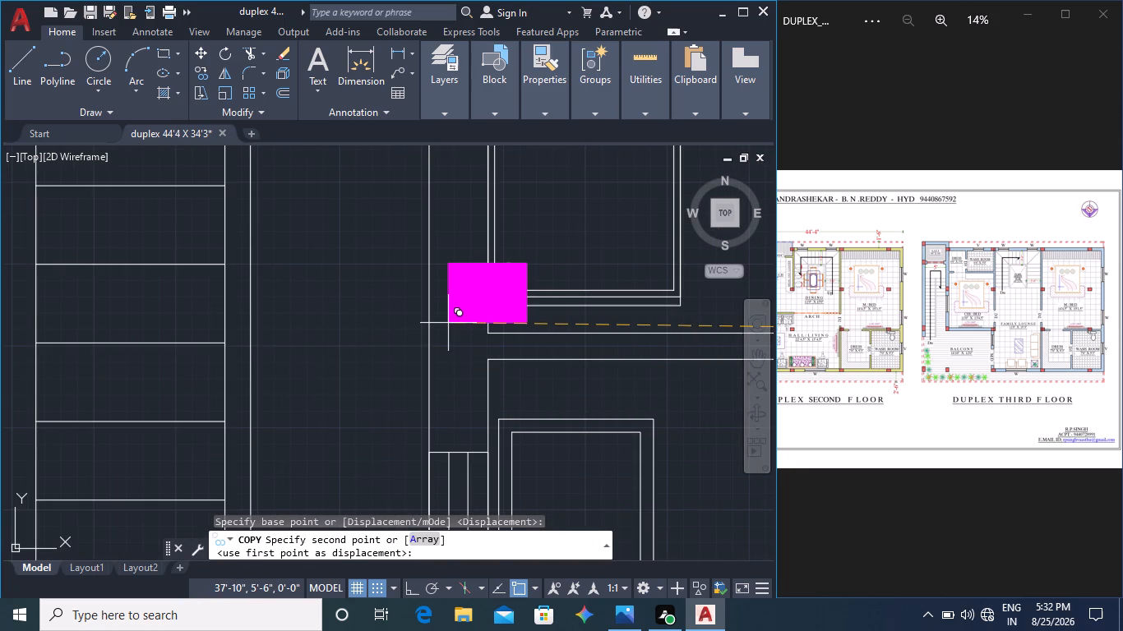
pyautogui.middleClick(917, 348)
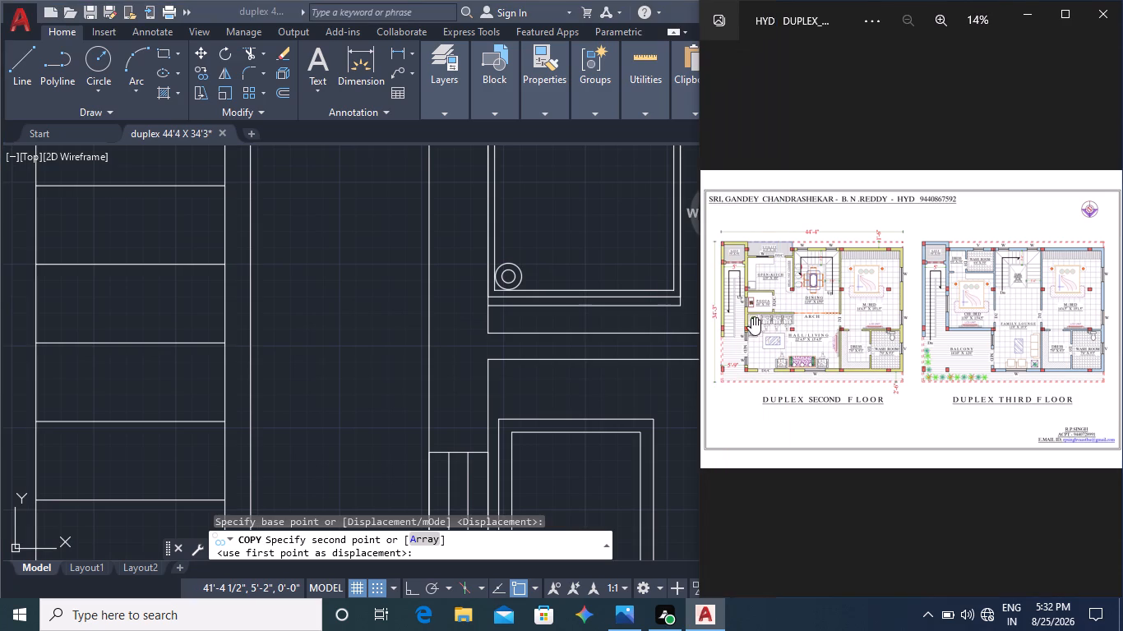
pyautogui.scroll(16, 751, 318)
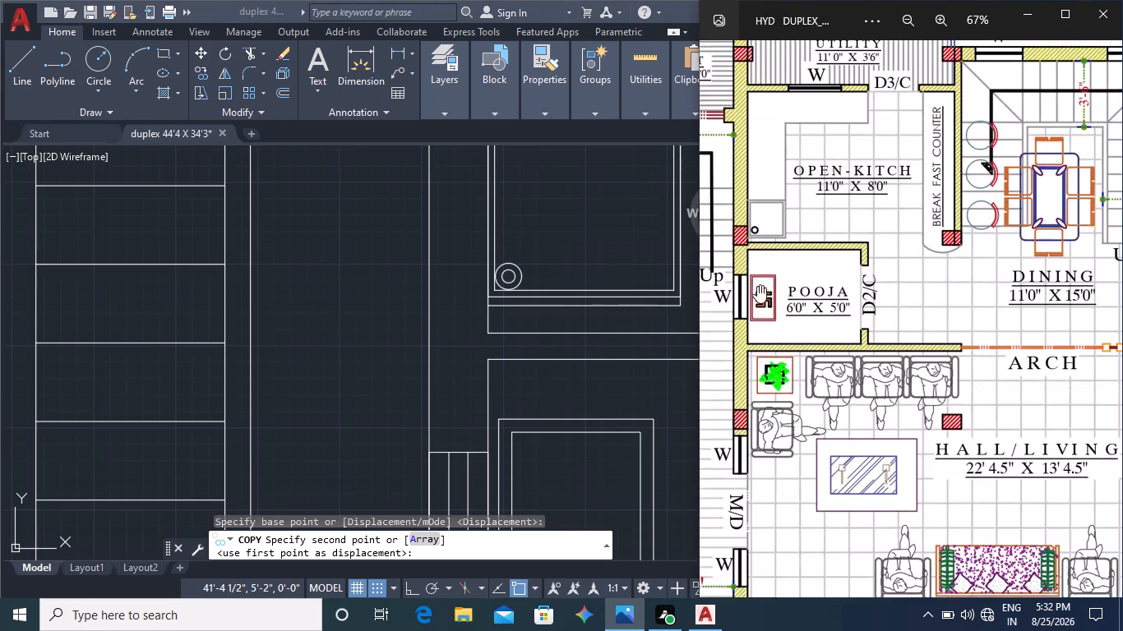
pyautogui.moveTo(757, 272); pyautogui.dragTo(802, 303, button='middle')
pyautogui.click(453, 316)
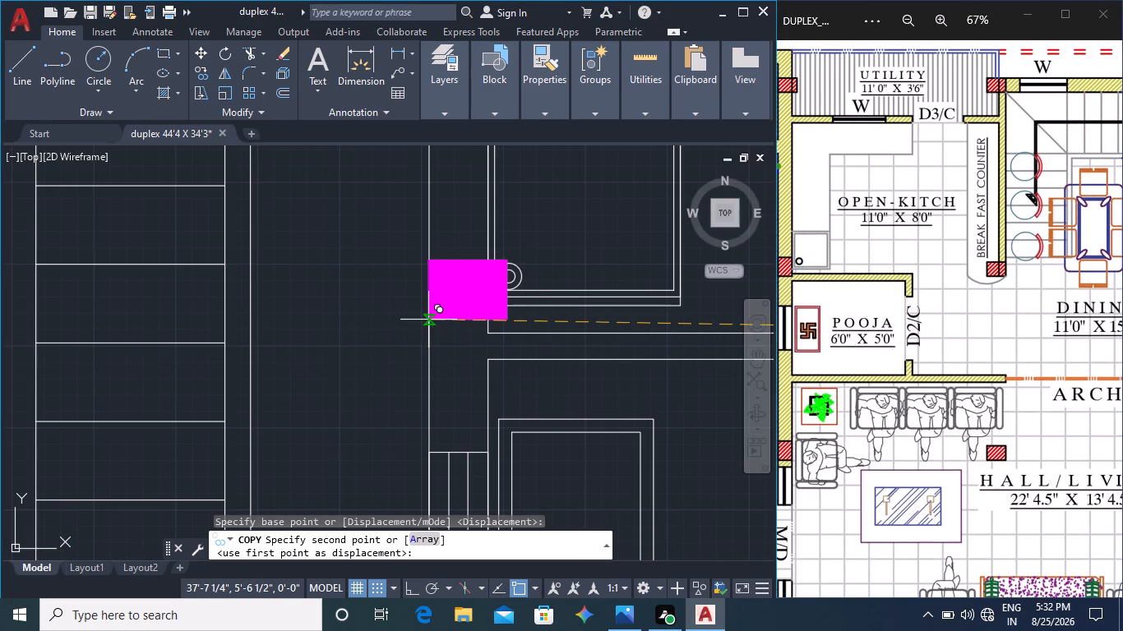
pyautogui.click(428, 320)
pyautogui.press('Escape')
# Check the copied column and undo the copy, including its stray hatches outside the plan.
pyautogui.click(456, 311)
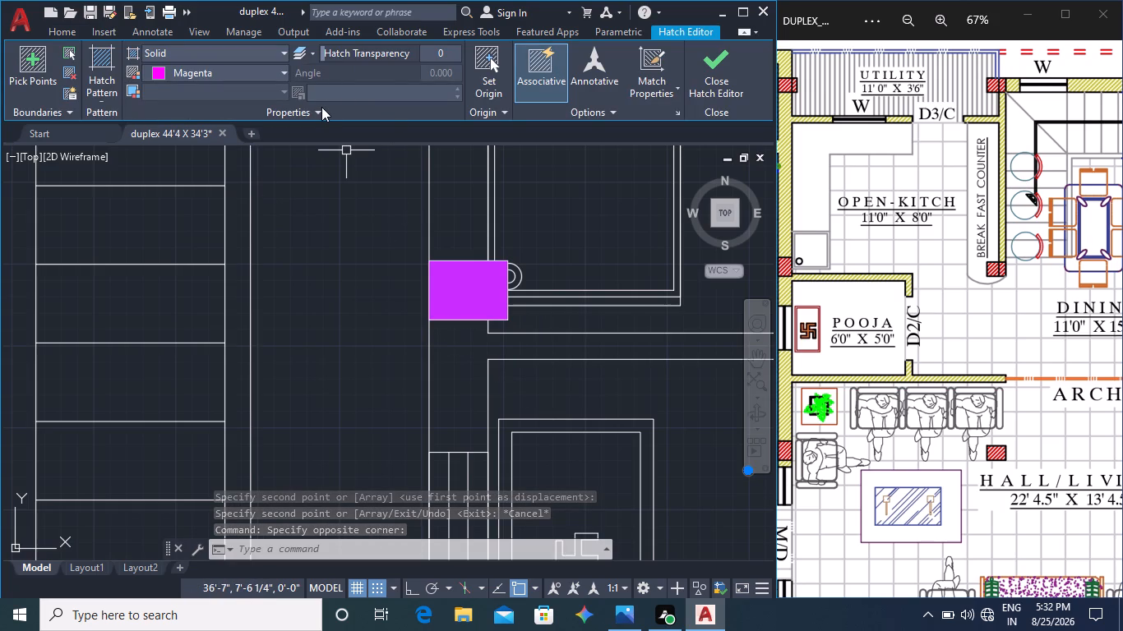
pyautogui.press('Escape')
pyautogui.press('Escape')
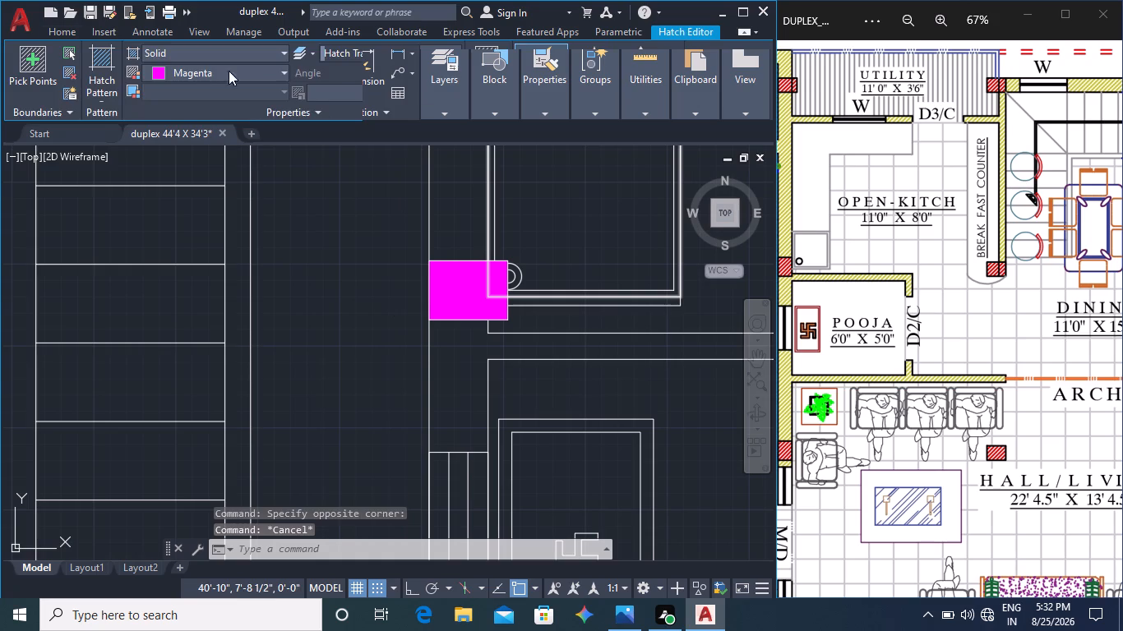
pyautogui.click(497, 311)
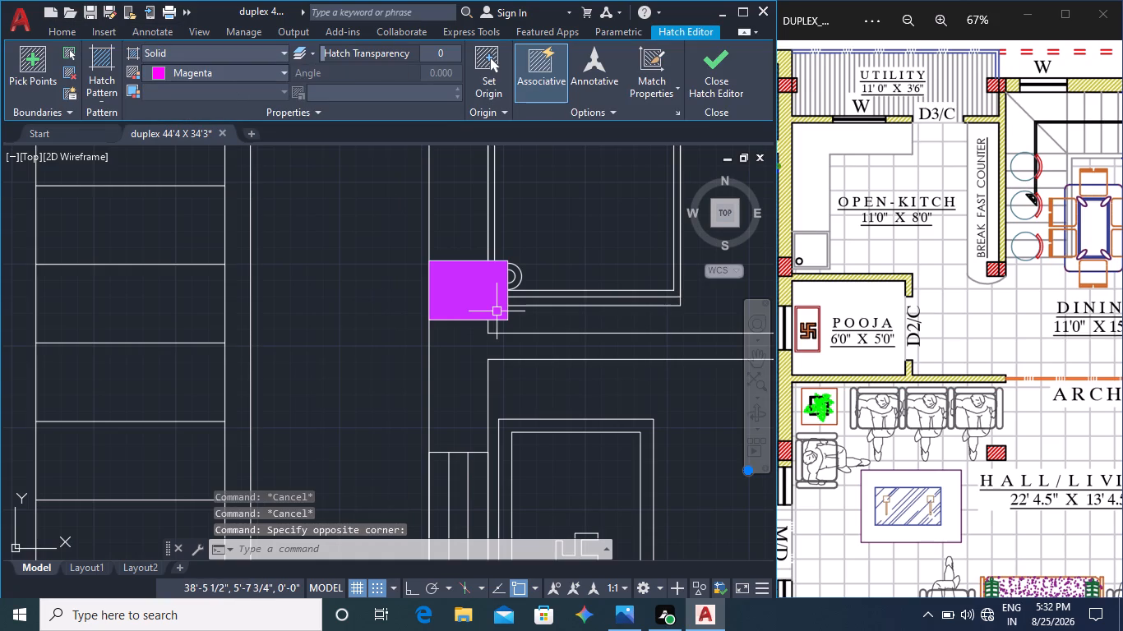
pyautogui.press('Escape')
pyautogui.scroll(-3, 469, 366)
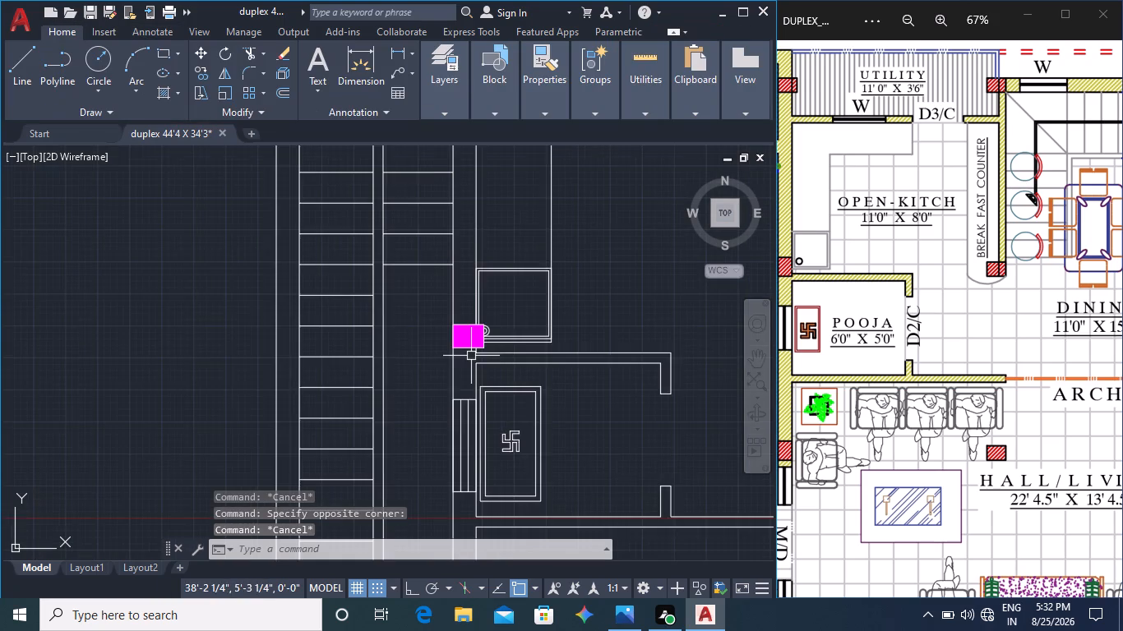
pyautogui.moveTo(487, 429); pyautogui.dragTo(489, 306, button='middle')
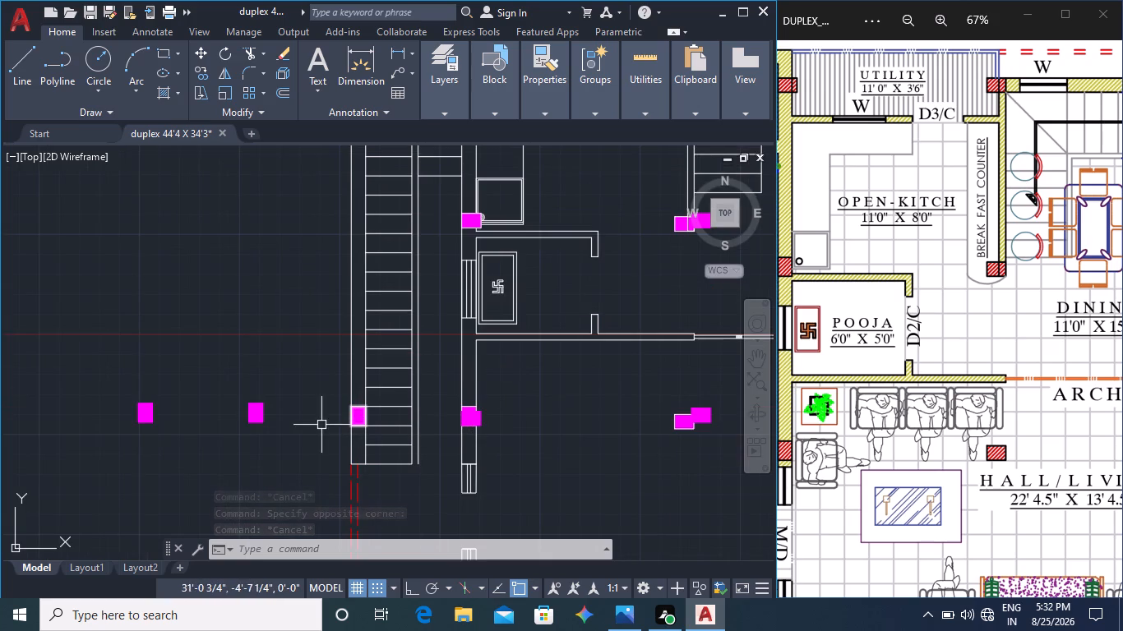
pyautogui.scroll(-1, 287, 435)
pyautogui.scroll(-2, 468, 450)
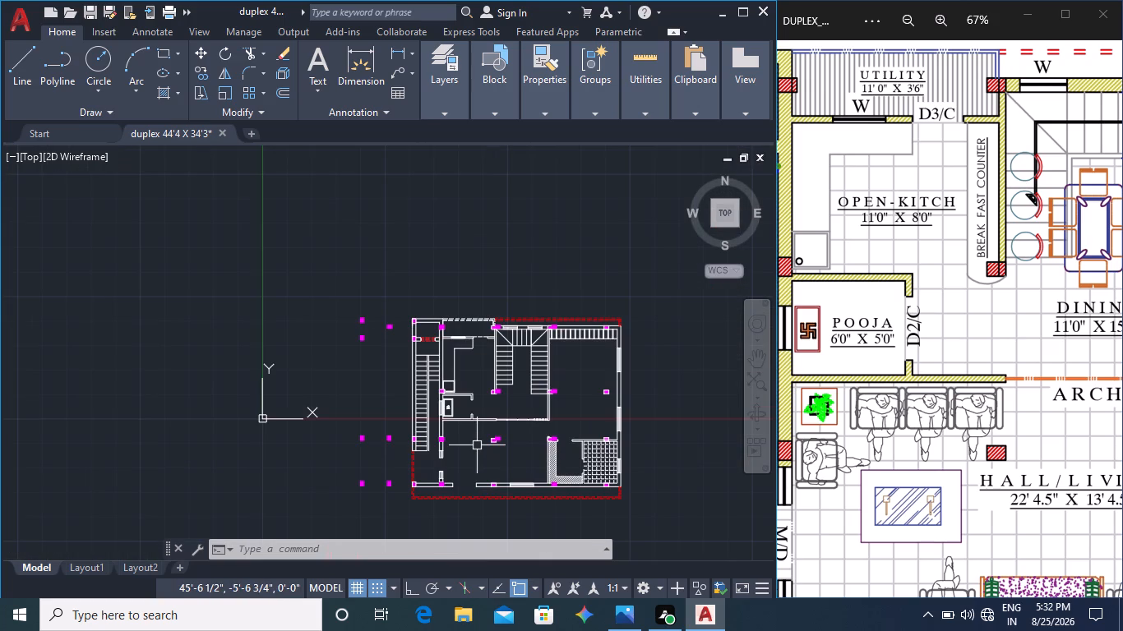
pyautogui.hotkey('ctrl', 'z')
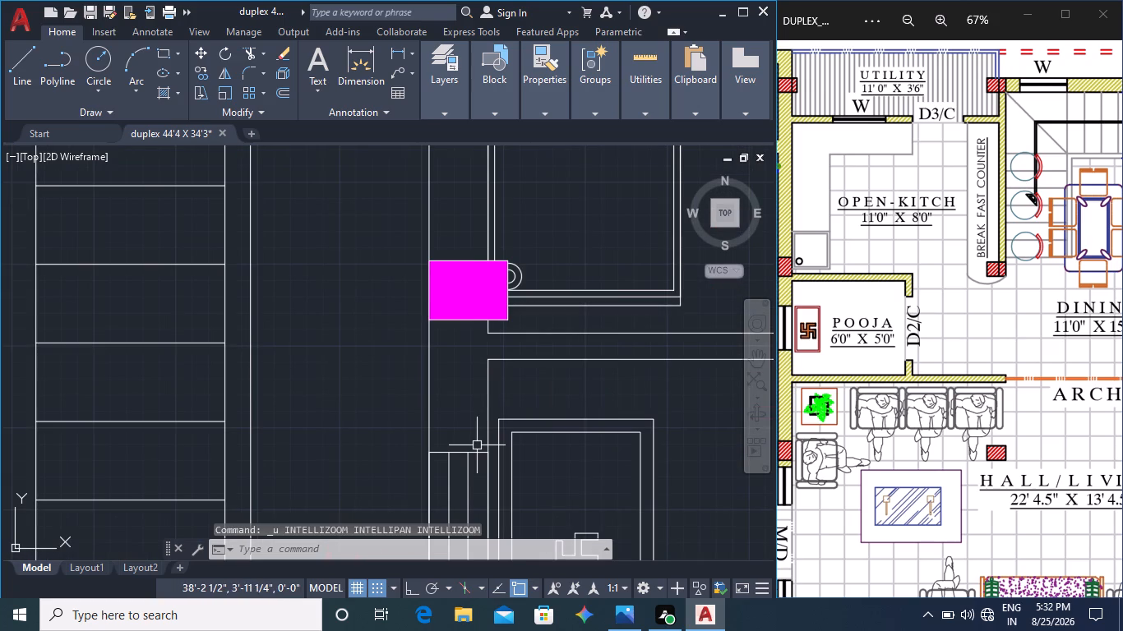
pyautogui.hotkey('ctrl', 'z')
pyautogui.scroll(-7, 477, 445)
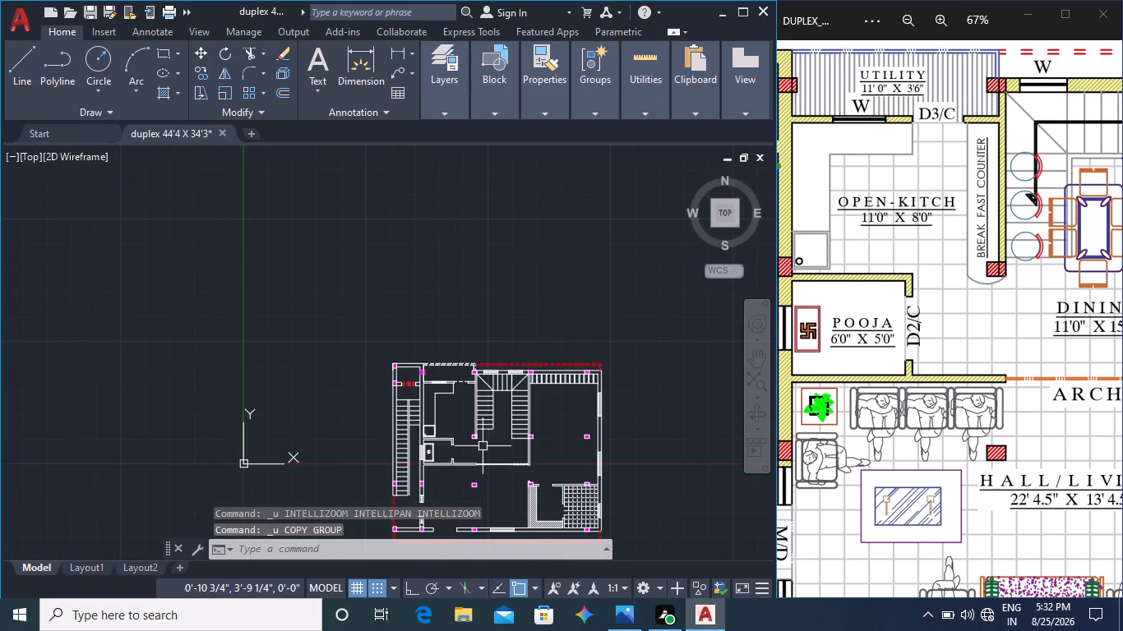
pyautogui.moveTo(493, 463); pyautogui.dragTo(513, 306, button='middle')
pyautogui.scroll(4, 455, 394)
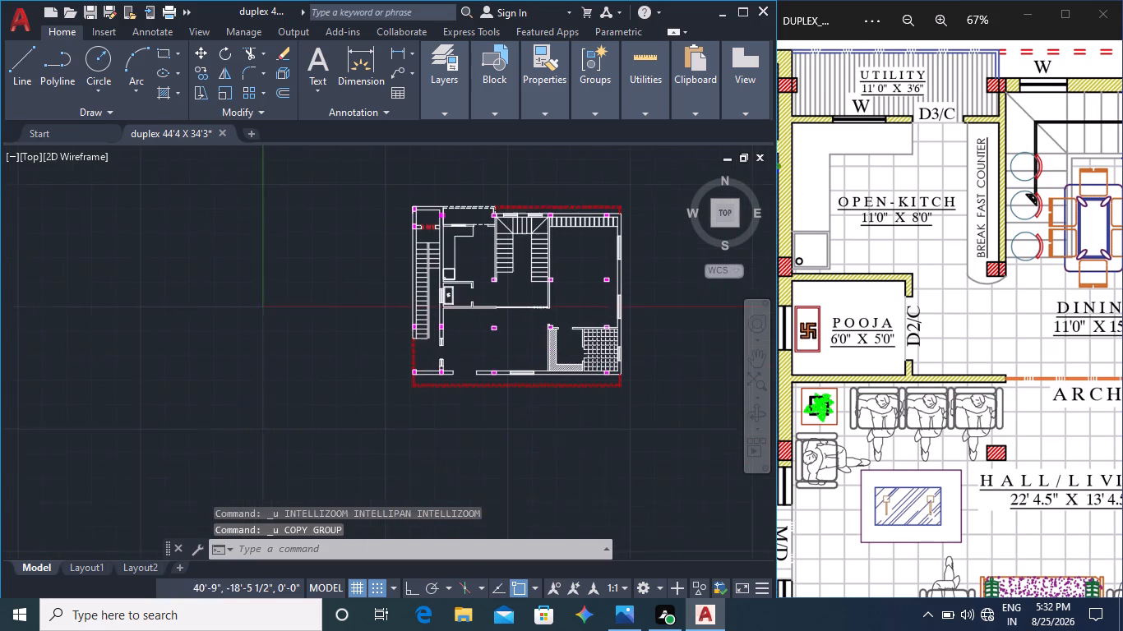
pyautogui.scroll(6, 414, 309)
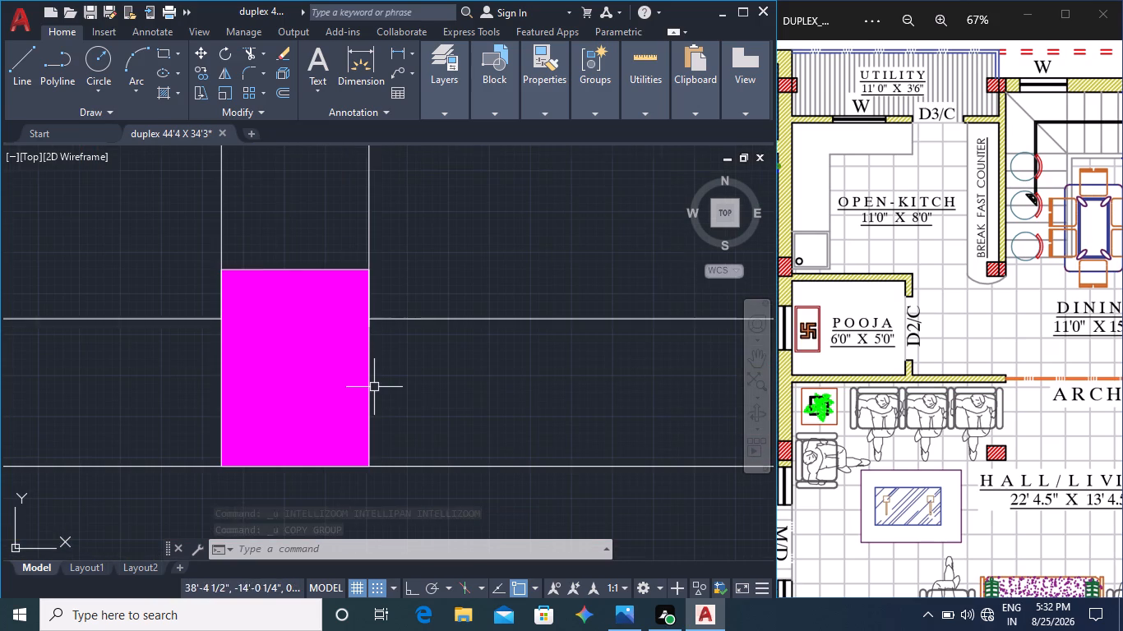
# Copy the column outline at the outer and front wall junction to the outer wall beside the kitchen-pooja partition, placing two overlapping copies.
pyautogui.click(372, 394)
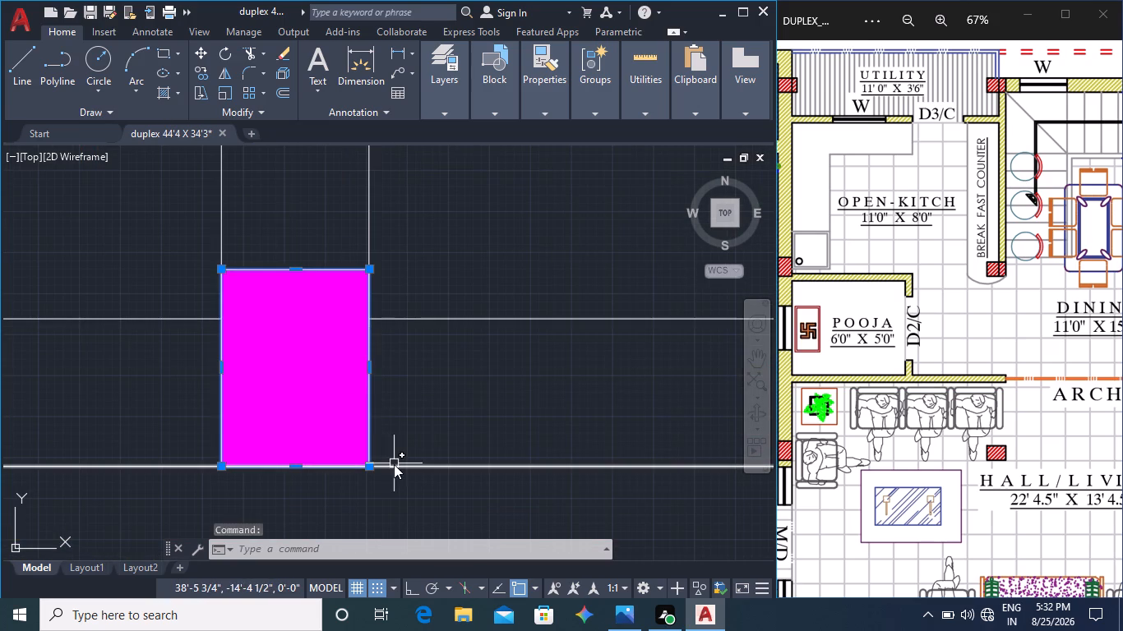
pyautogui.click(196, 71)
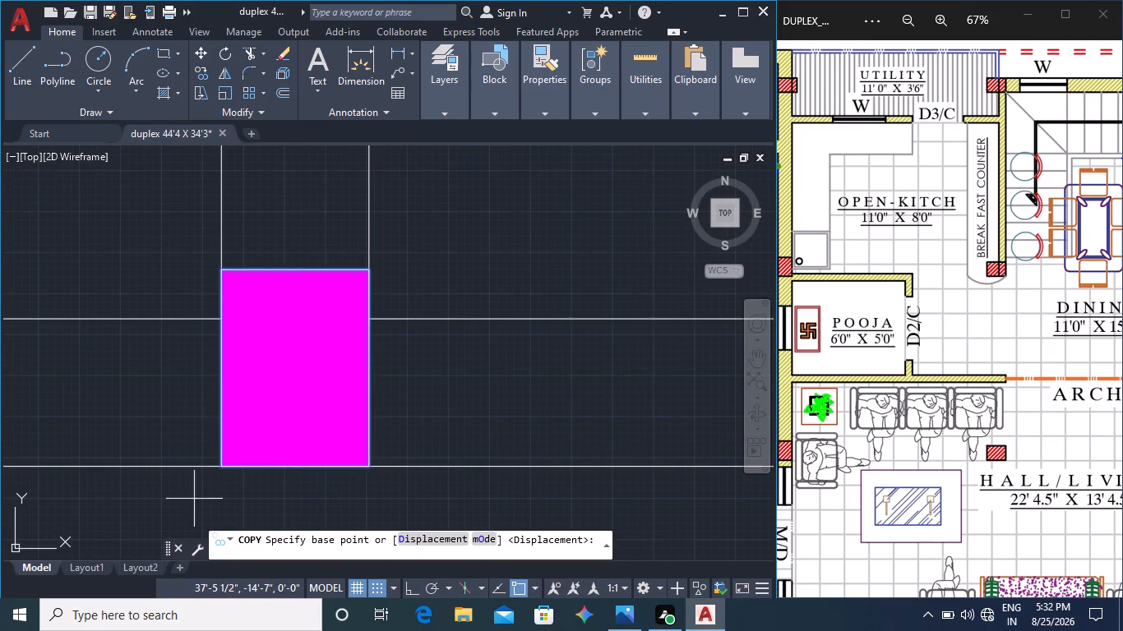
pyautogui.click(219, 467)
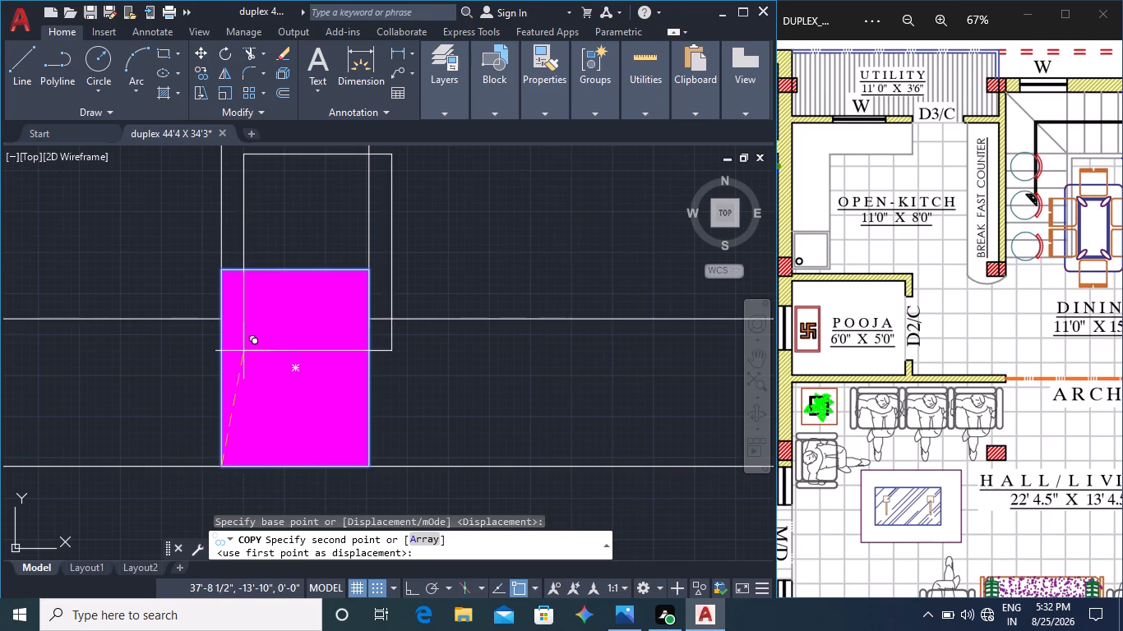
pyautogui.moveTo(238, 304); pyautogui.dragTo(258, 570, button='middle')
pyautogui.scroll(-3, 237, 519)
pyautogui.moveTo(261, 349); pyautogui.dragTo(321, 573, button='middle')
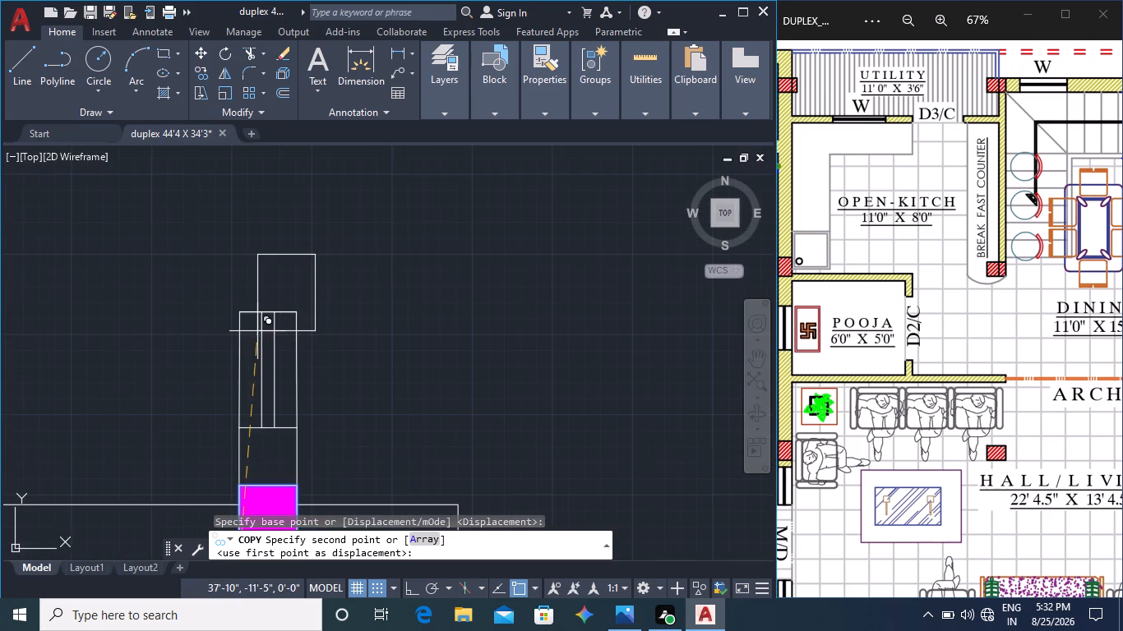
pyautogui.scroll(-2, 331, 416)
pyautogui.moveTo(332, 363); pyautogui.dragTo(395, 601, button='middle')
pyautogui.moveTo(400, 357); pyautogui.dragTo(407, 433, button='middle')
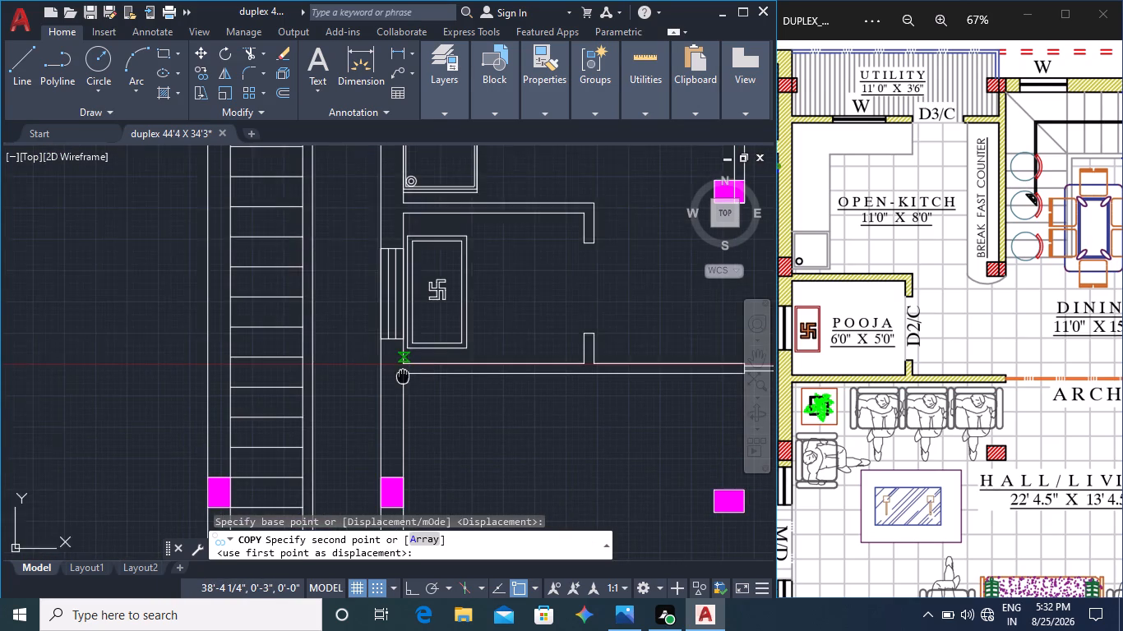
pyautogui.moveTo(407, 433); pyautogui.dragTo(404, 507, button='middle')
pyautogui.scroll(3, 397, 342)
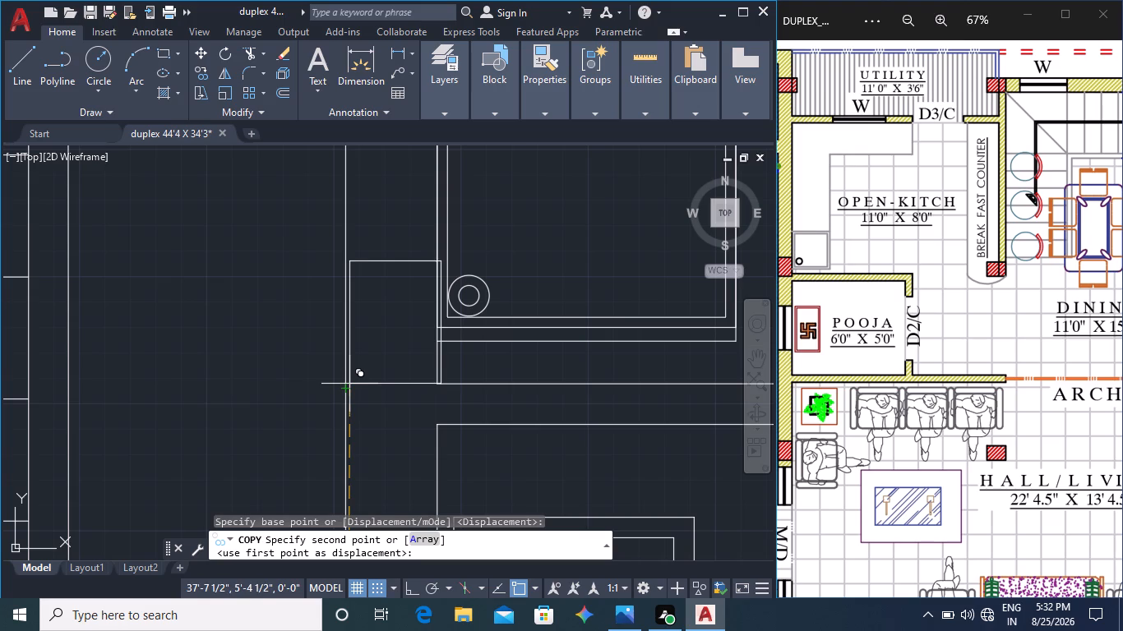
pyautogui.click(346, 382)
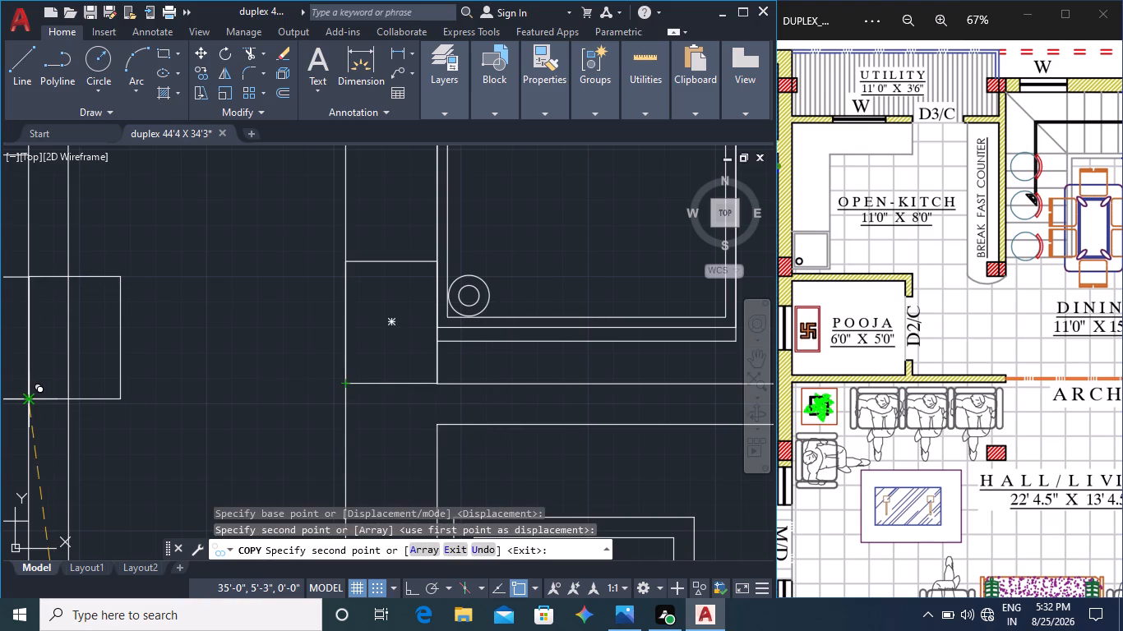
pyautogui.click(345, 403)
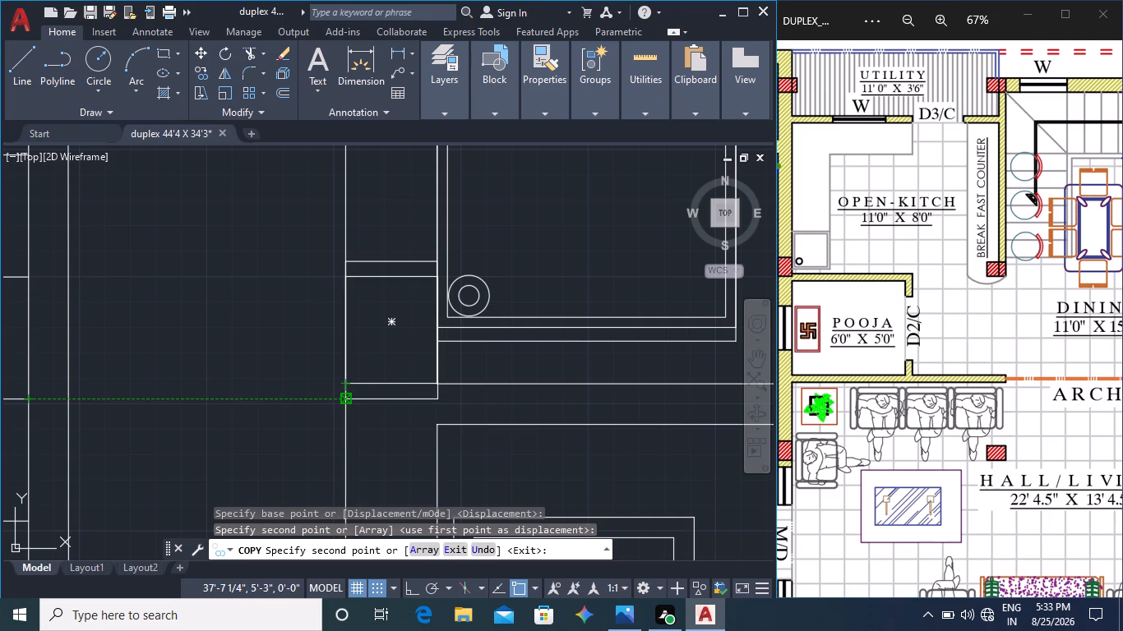
pyautogui.press('Escape')
# Delete the upper of the two overlapping column outlines beside the kitchen-pooja partition.
pyautogui.click(401, 383)
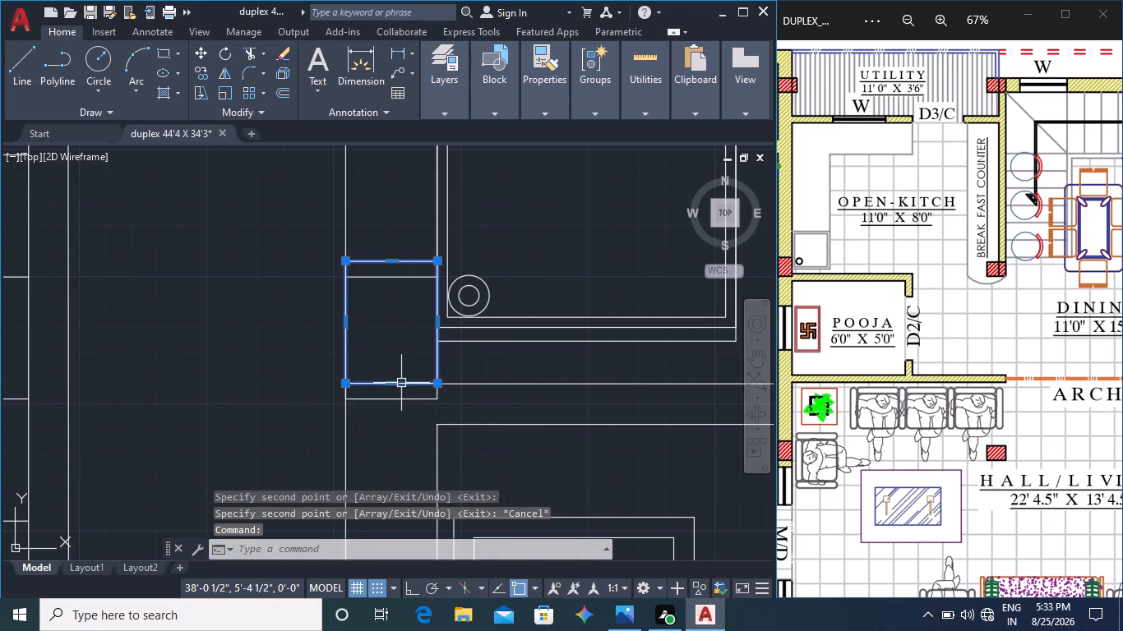
pyautogui.press('Delete')
# Fill the copied outer-wall column between the open kitchen and pooja room with magenta solid hatch.
pyautogui.scroll(-1, 471, 384)
pyautogui.moveTo(504, 433); pyautogui.dragTo(473, 398, button='middle')
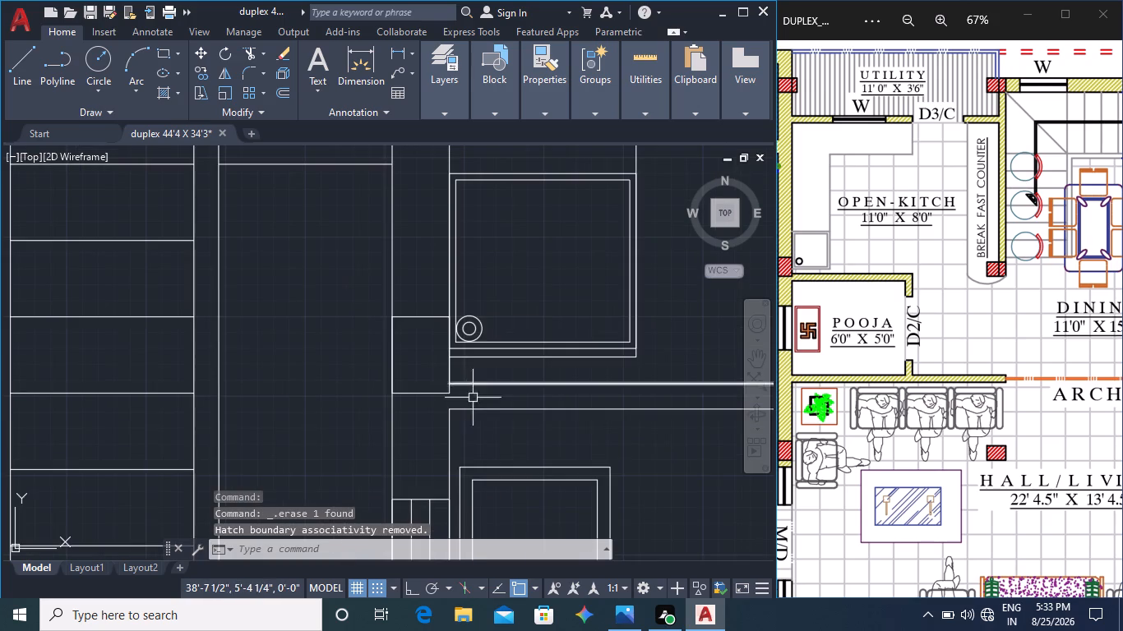
pyautogui.moveTo(473, 398); pyautogui.dragTo(389, 356, button='middle')
pyautogui.press('h')
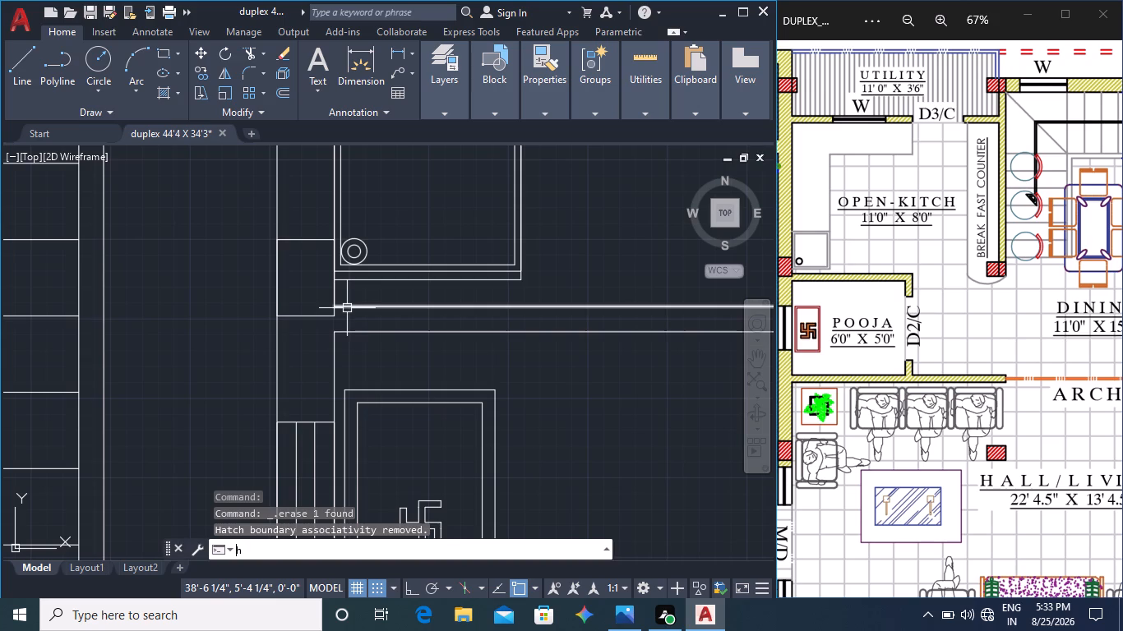
pyautogui.press('Return')
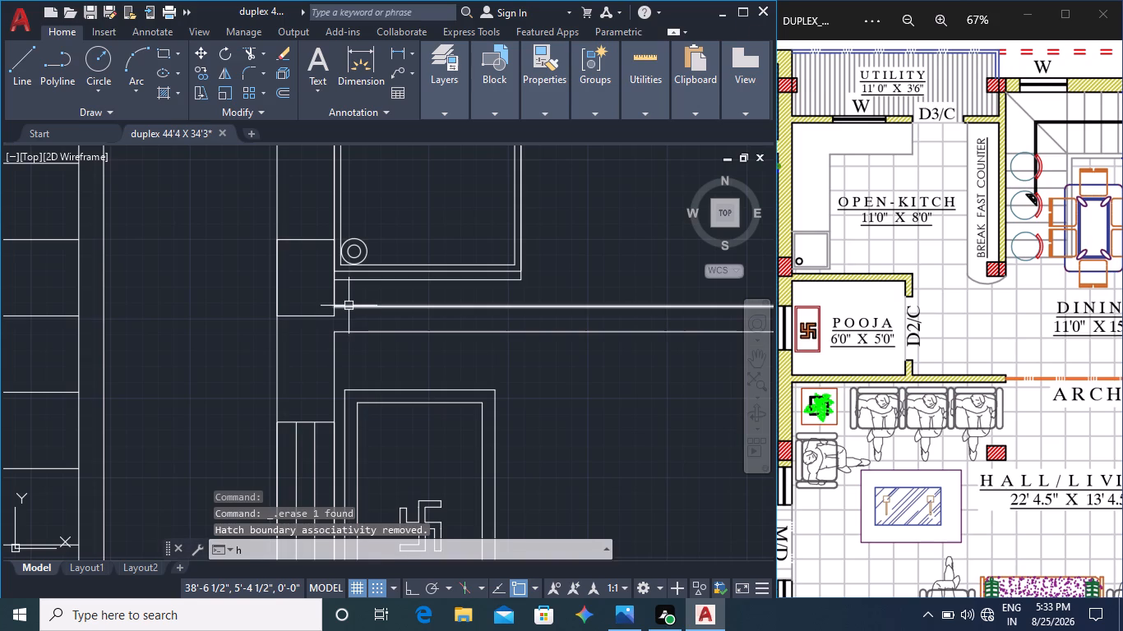
pyautogui.click(298, 274)
pyautogui.press('Escape')
pyautogui.scroll(-3, 367, 365)
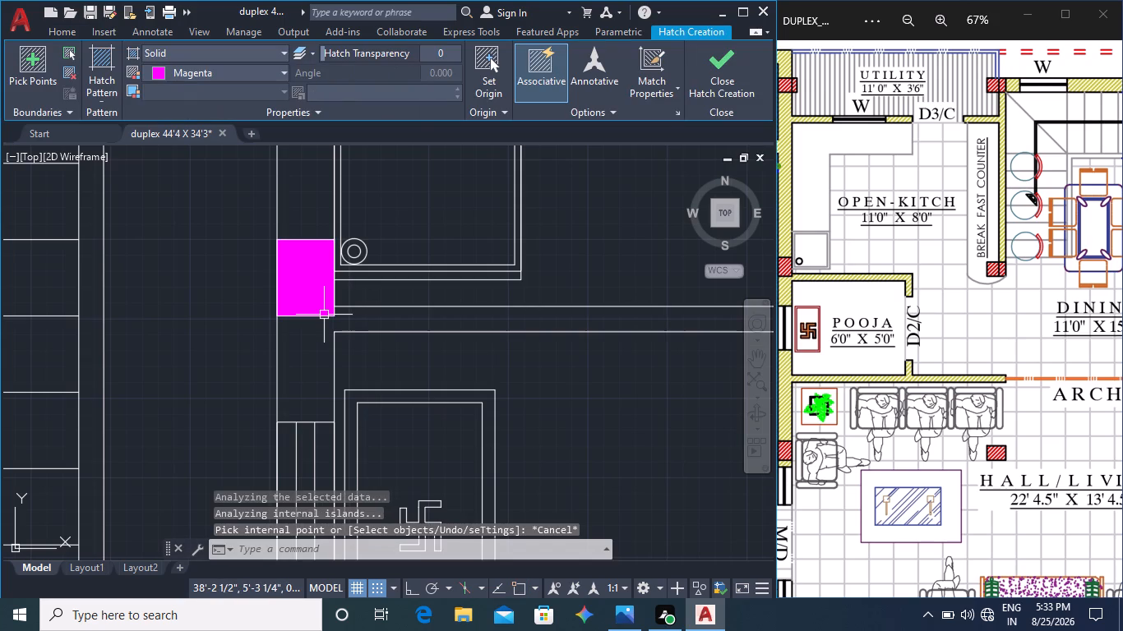
# Trim the wall line crossing the filled column at the end of the breakfast counter wall.
pyautogui.scroll(-1, 419, 403)
pyautogui.moveTo(491, 422); pyautogui.dragTo(508, 375, button='middle')
pyautogui.scroll(-2, 509, 373)
pyautogui.moveTo(502, 425); pyautogui.dragTo(478, 332, button='middle')
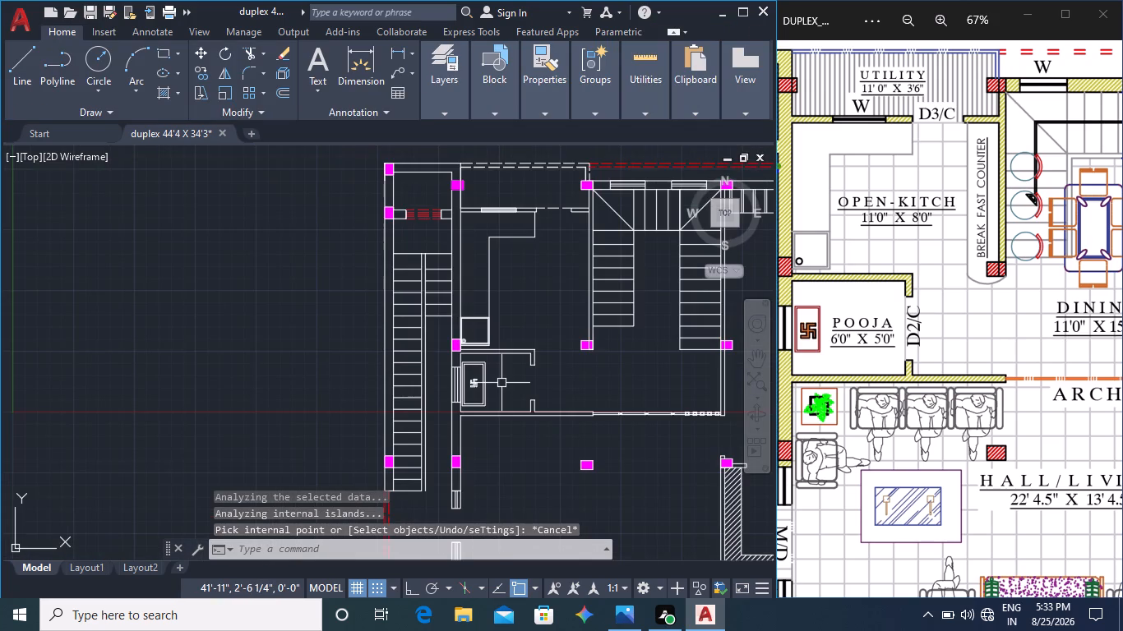
pyautogui.moveTo(468, 436); pyautogui.dragTo(464, 358, button='middle')
pyautogui.moveTo(529, 256); pyautogui.dragTo(487, 297, button='middle')
pyautogui.scroll(1, 535, 231)
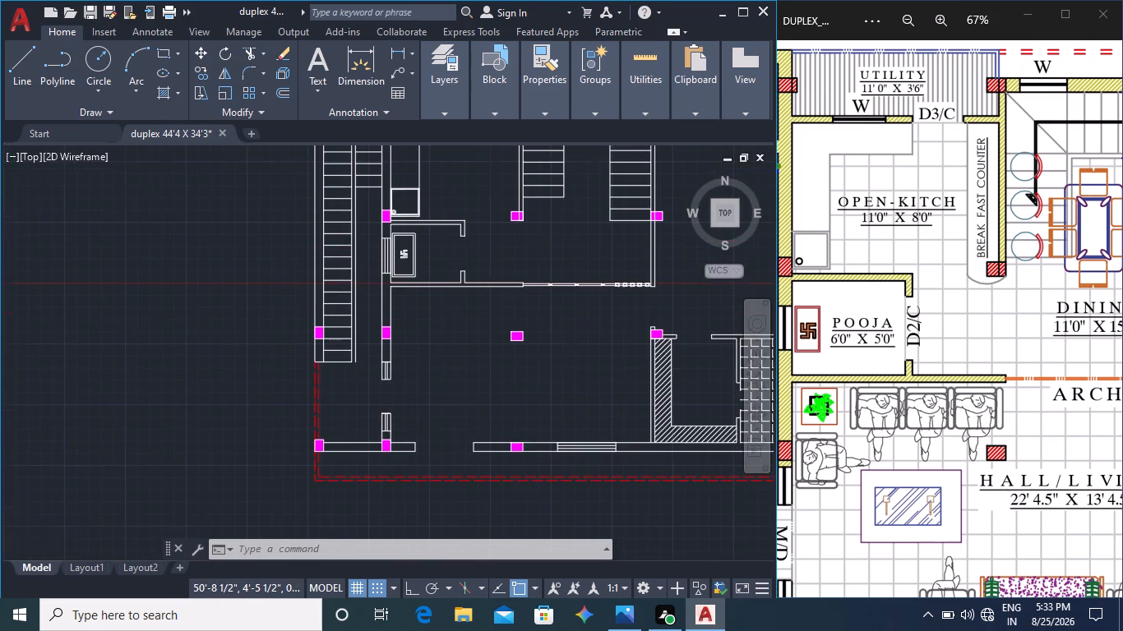
pyautogui.write('tr')
pyautogui.press('Return')
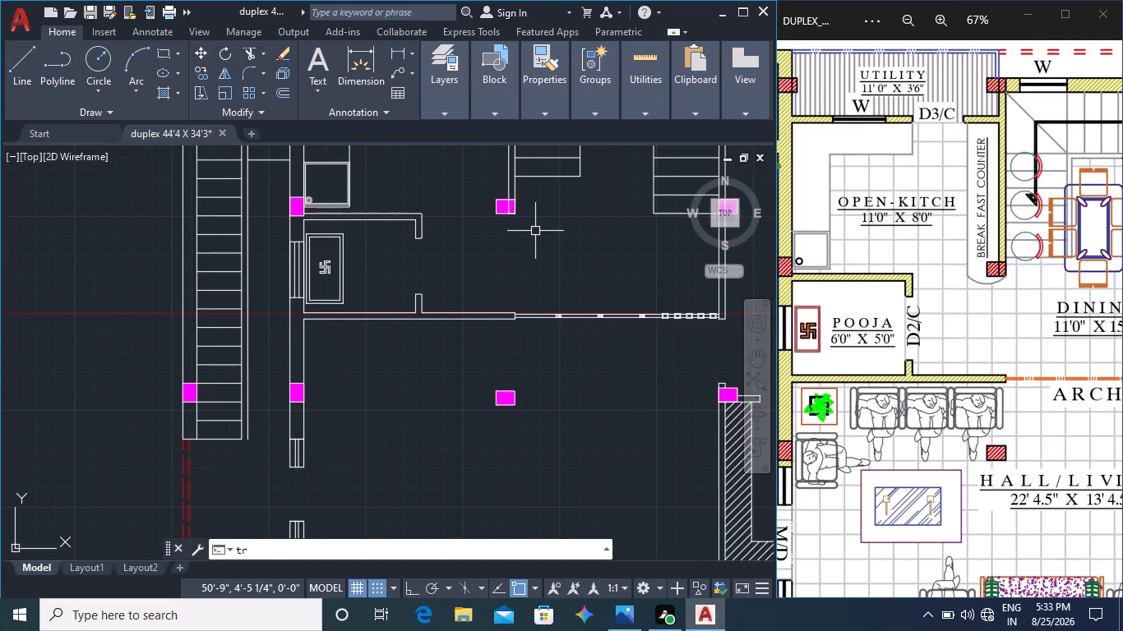
pyautogui.scroll(4, 480, 166)
pyautogui.scroll(1, 595, 296)
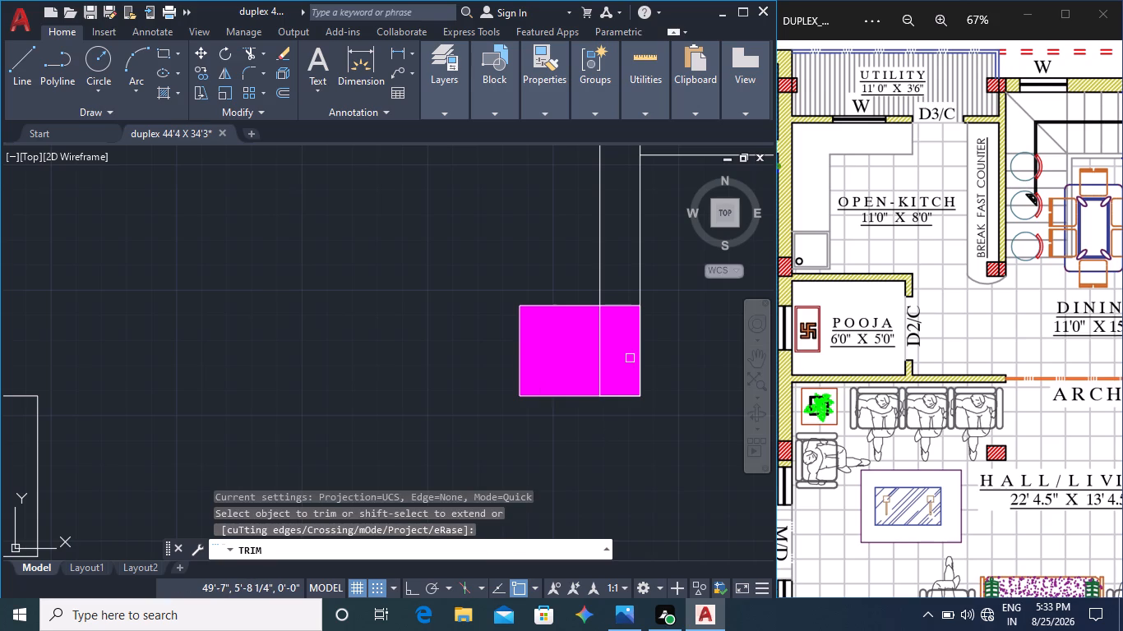
pyautogui.click(598, 362)
# Trim the wall lines crossing the utility's outer-wall column and the column at the foot of the wider staircase flight.
pyautogui.scroll(-4, 631, 480)
pyautogui.moveTo(635, 472); pyautogui.dragTo(553, 458, button='middle')
pyautogui.scroll(4, 336, 177)
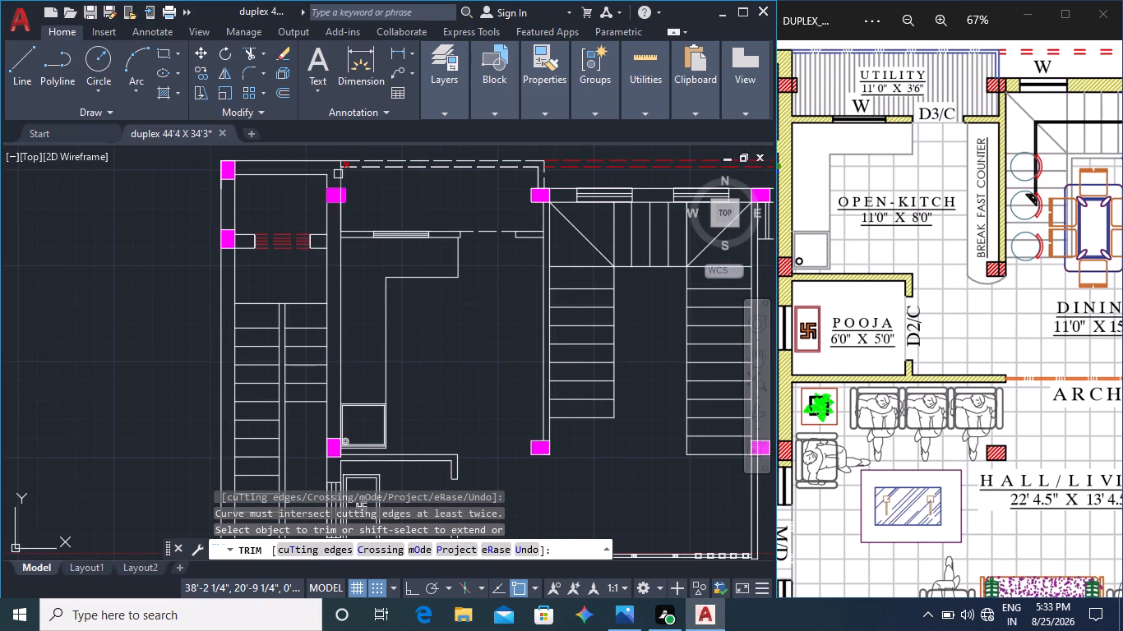
pyautogui.click(349, 253)
pyautogui.scroll(-4, 365, 278)
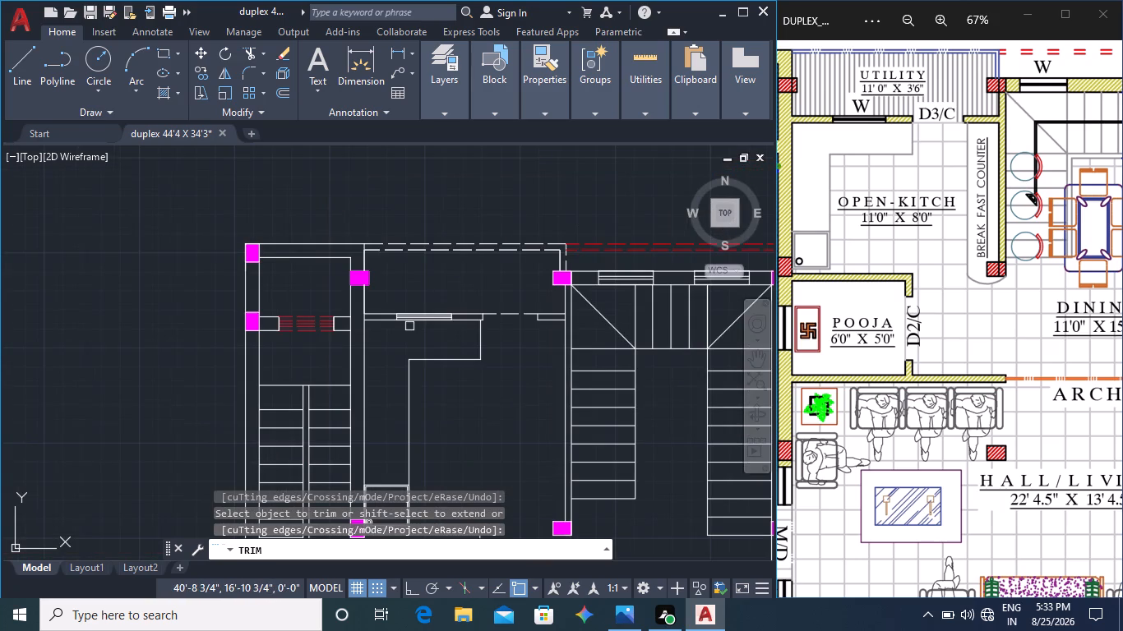
pyautogui.moveTo(466, 386); pyautogui.dragTo(223, 329, button='middle')
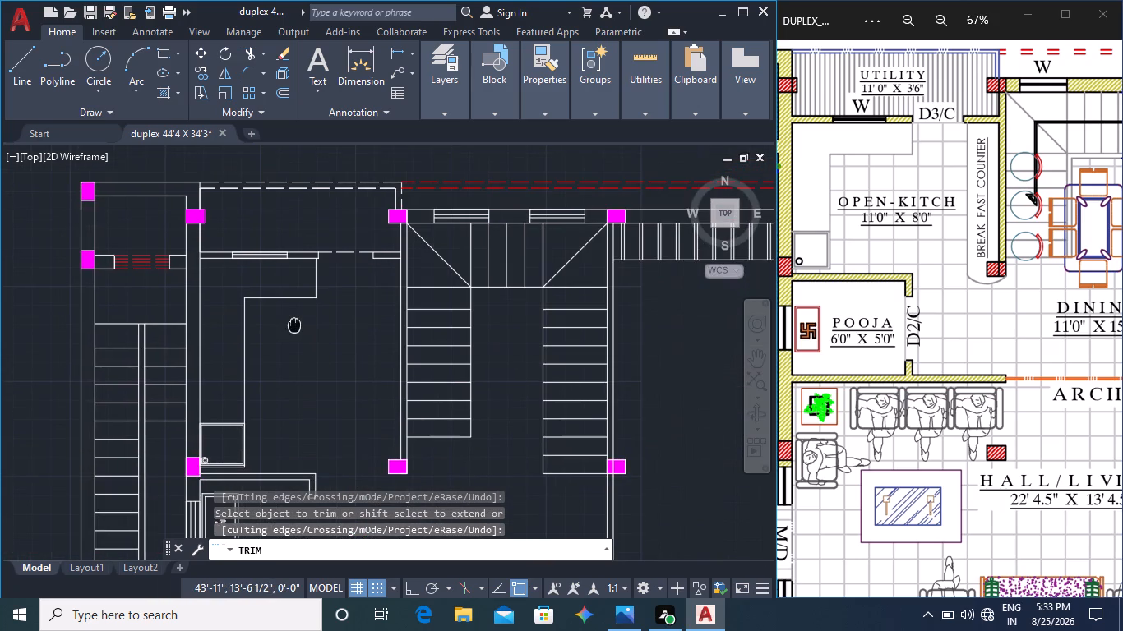
pyautogui.scroll(4, 539, 469)
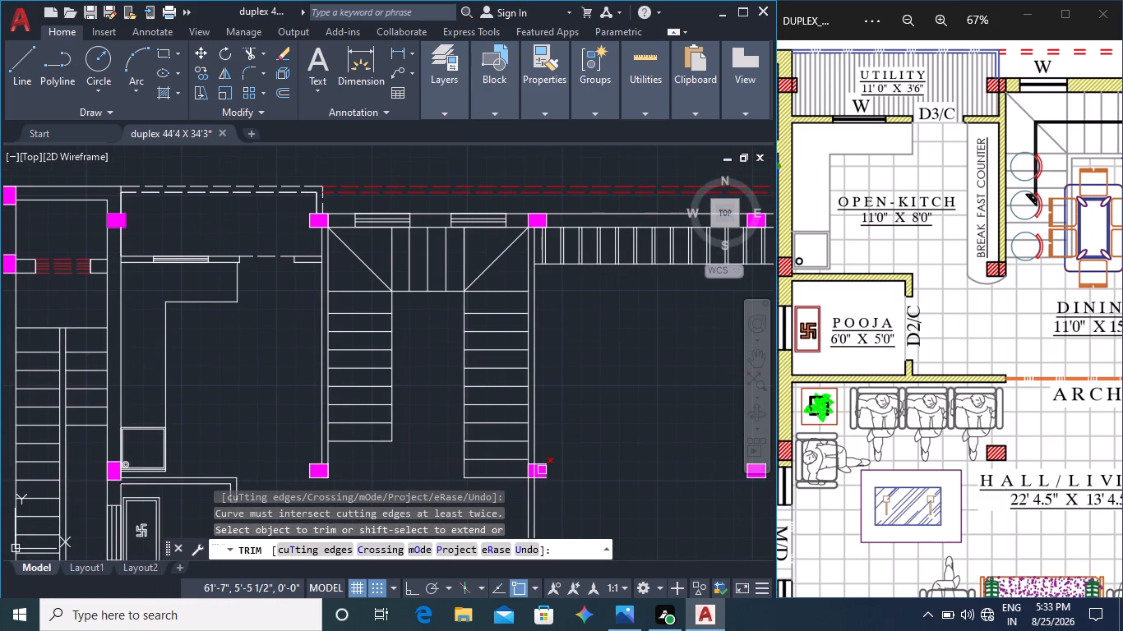
pyautogui.click(522, 478)
# Trim the wall line crossing the filled column on the upper wall of the tile-hatched room.
pyautogui.scroll(-4, 524, 477)
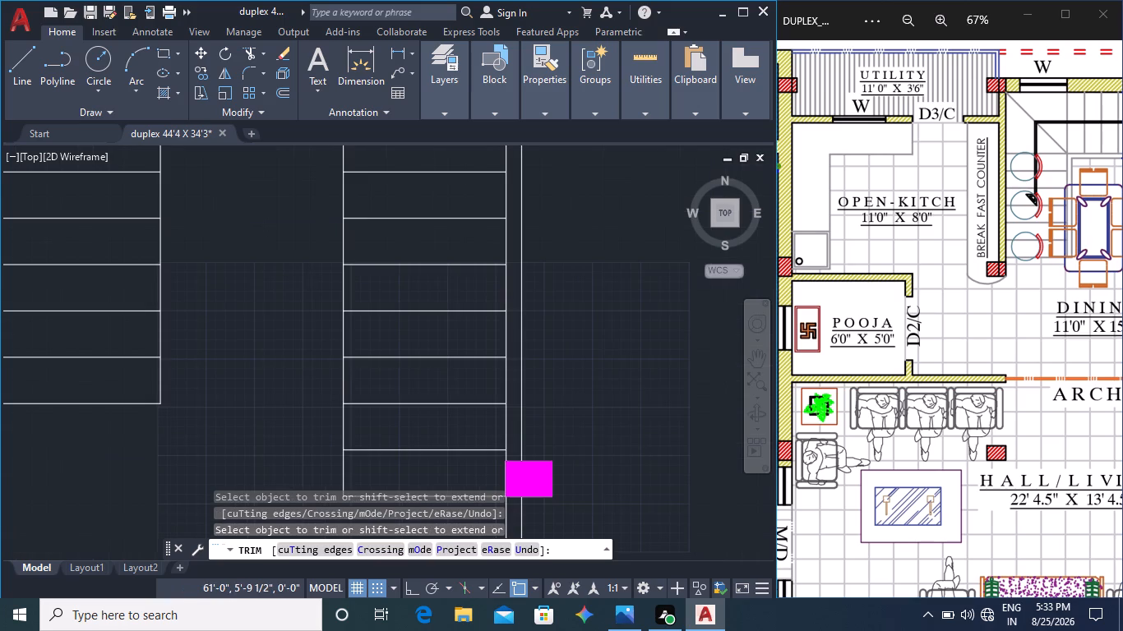
pyautogui.moveTo(604, 513); pyautogui.dragTo(483, 436, button='middle')
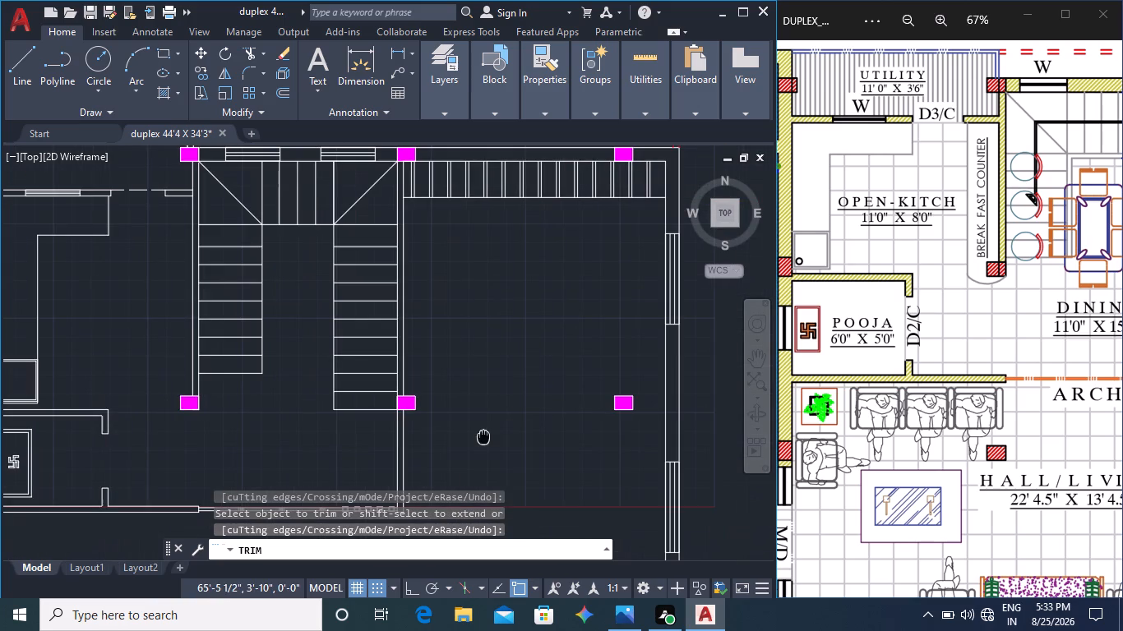
pyautogui.moveTo(483, 436); pyautogui.dragTo(589, 284, button='middle')
pyautogui.moveTo(623, 424); pyautogui.dragTo(531, 341, button='middle')
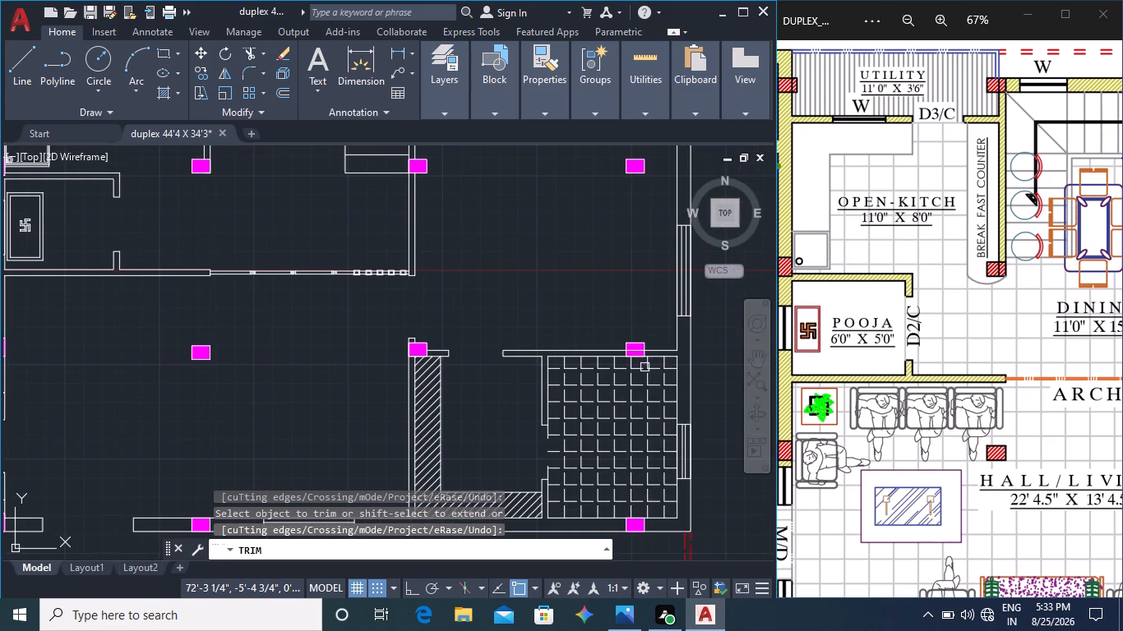
pyautogui.scroll(5, 663, 352)
pyautogui.click(370, 360)
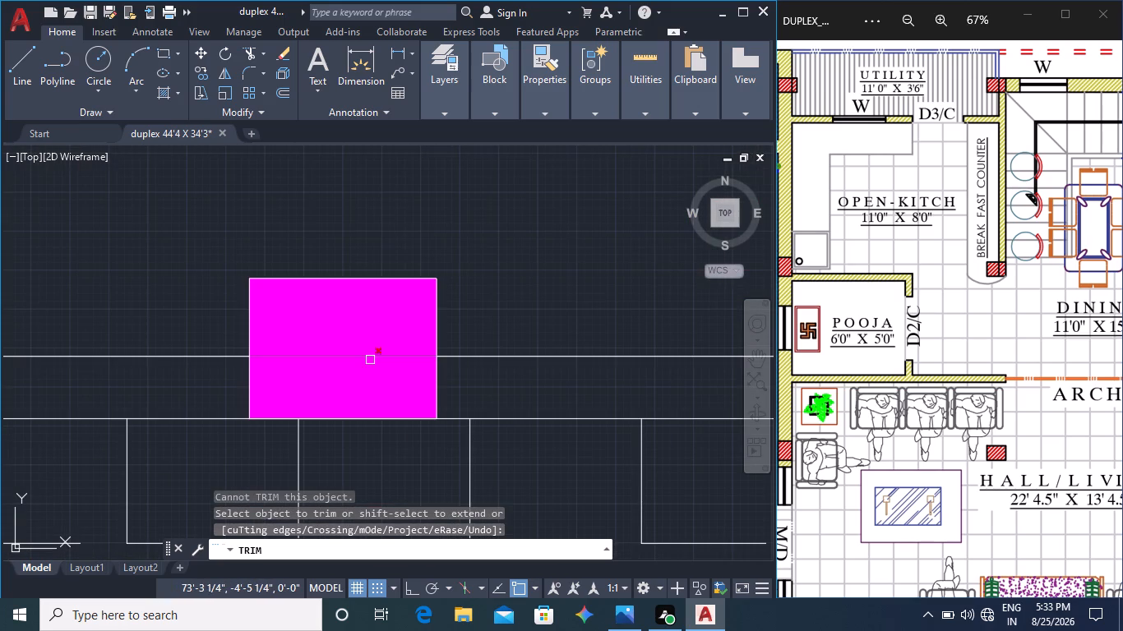
# Check the remaining columns around the hall and dining area for wall lines running through them, and end the trimming.
pyautogui.scroll(-6, 392, 371)
pyautogui.moveTo(322, 413); pyautogui.dragTo(606, 387, button='middle')
pyautogui.scroll(-2, 602, 390)
pyautogui.scroll(-1, 409, 380)
pyautogui.moveTo(507, 432); pyautogui.dragTo(633, 357, button='middle')
pyautogui.scroll(4, 567, 332)
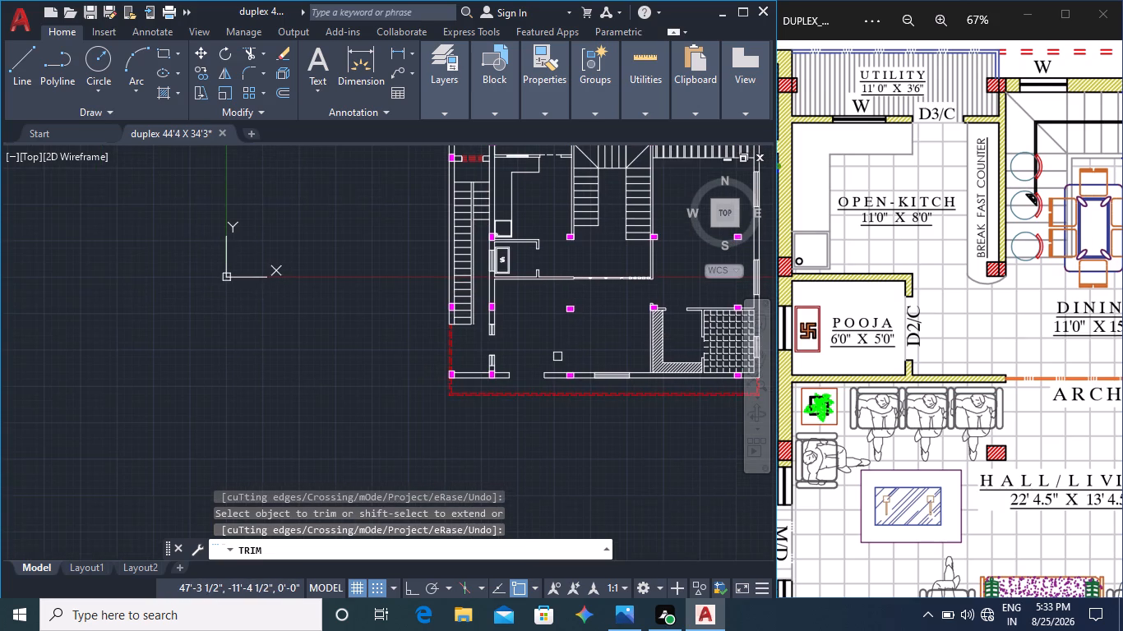
pyautogui.scroll(-1, 565, 375)
pyautogui.moveTo(557, 408); pyautogui.dragTo(653, 327, button='middle')
pyautogui.scroll(-1, 568, 362)
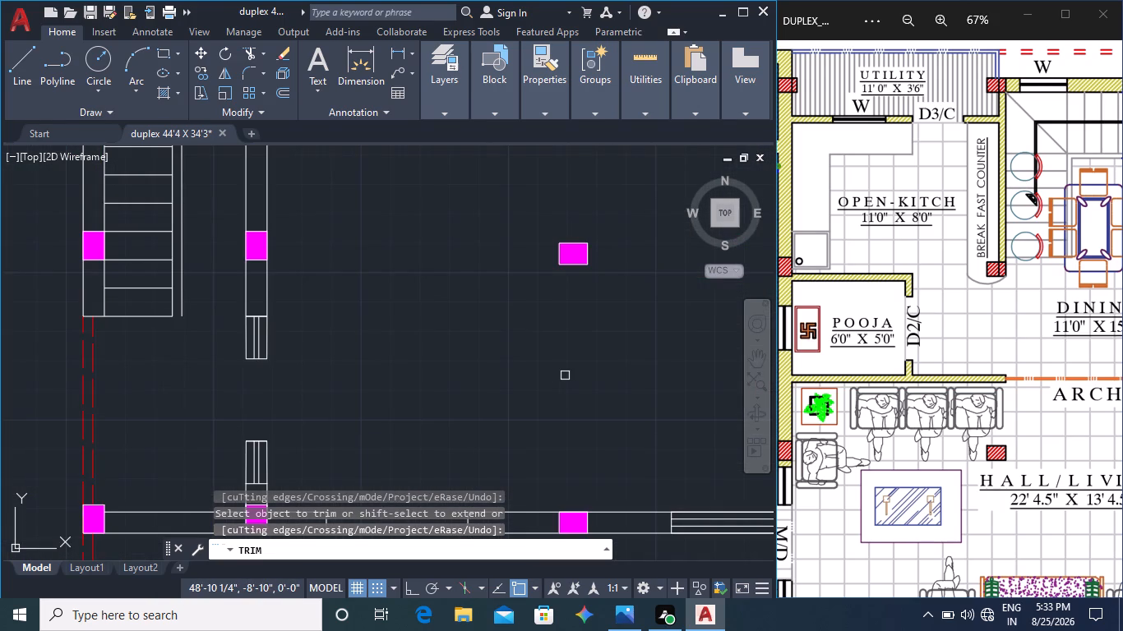
pyautogui.moveTo(566, 354); pyautogui.dragTo(493, 460, button='middle')
pyautogui.moveTo(547, 342); pyautogui.dragTo(474, 417, button='middle')
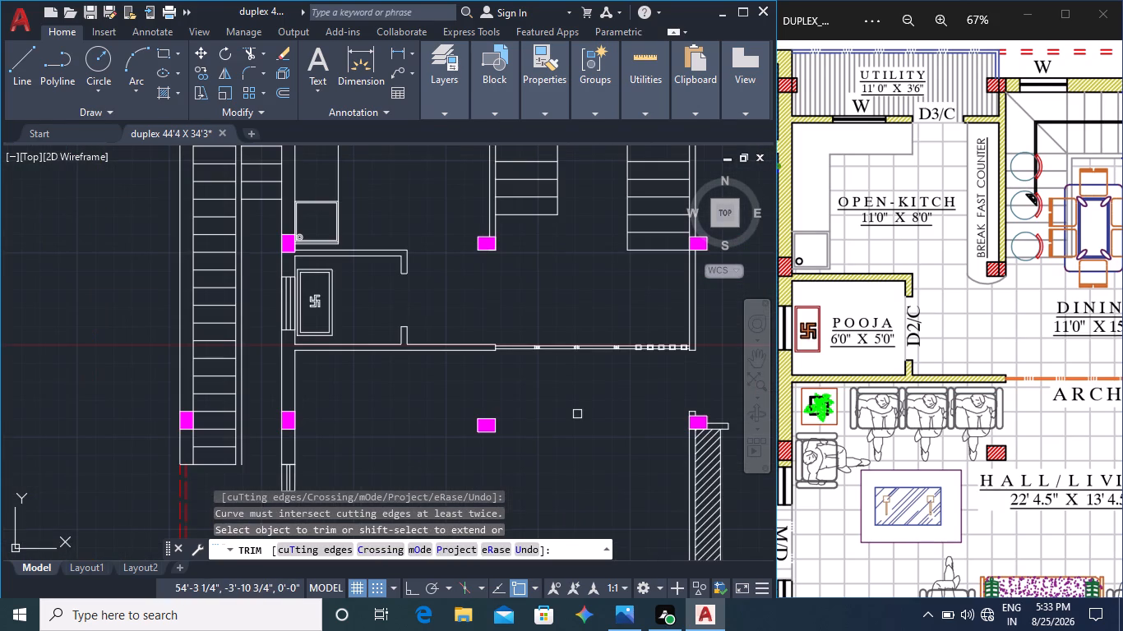
pyautogui.moveTo(577, 414); pyautogui.dragTo(469, 398, button='middle')
pyautogui.scroll(2, 608, 387)
pyautogui.scroll(-1, 608, 389)
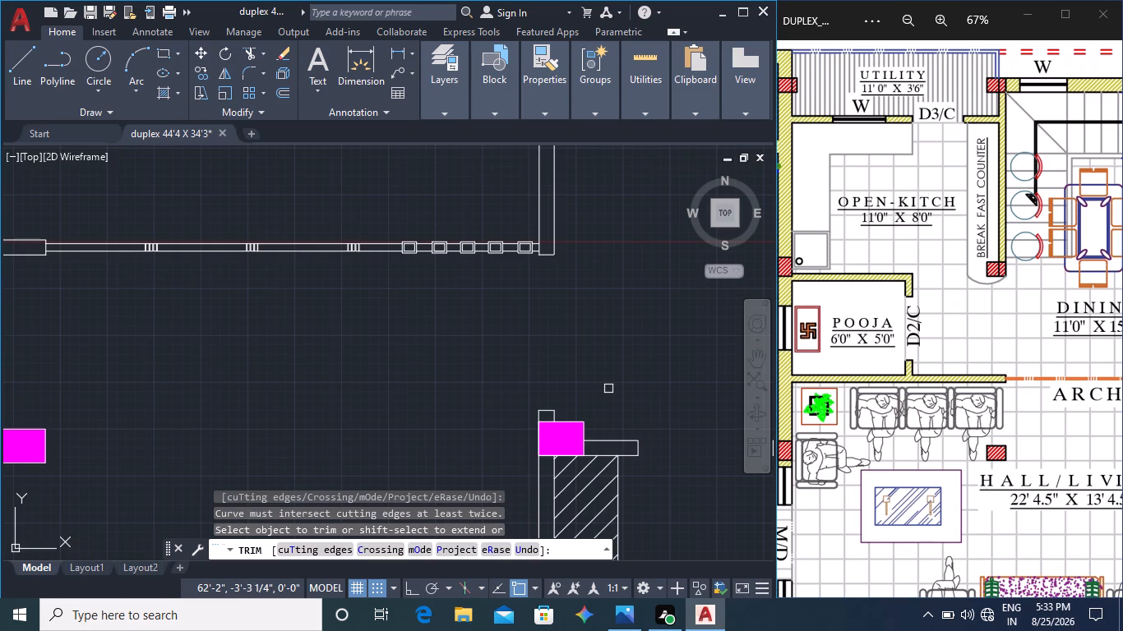
pyautogui.moveTo(600, 352); pyautogui.dragTo(557, 462, button='middle')
pyautogui.scroll(-1, 559, 417)
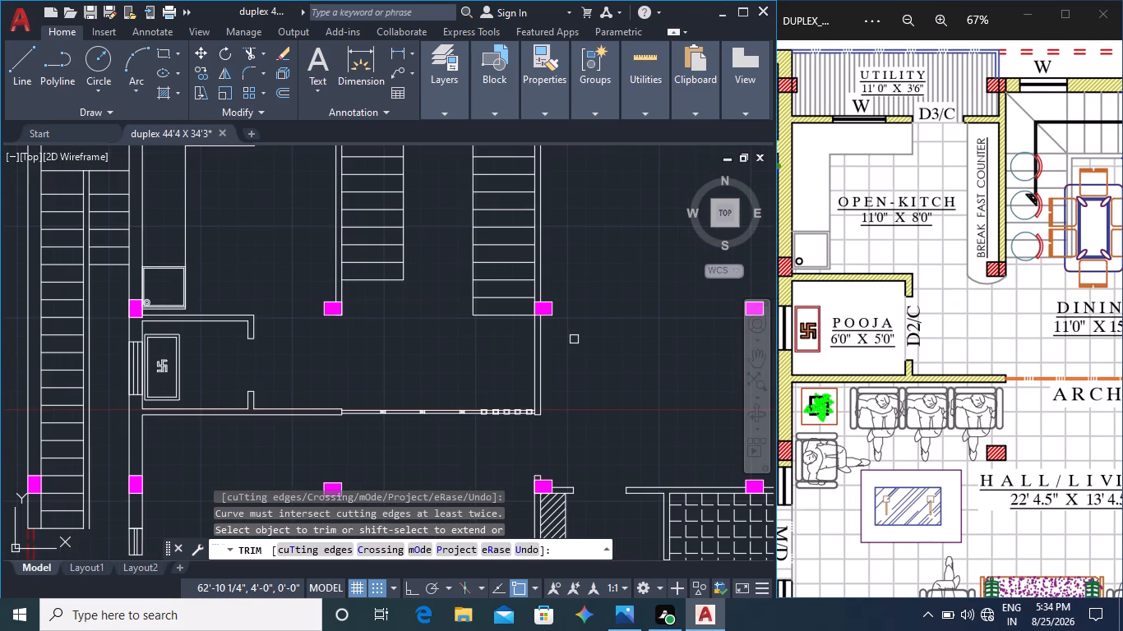
pyautogui.press('Escape')
# Solid-fill the first group of three small bars on the arch partition with orange 248,153,30.
pyautogui.press('h')
pyautogui.press('Return')
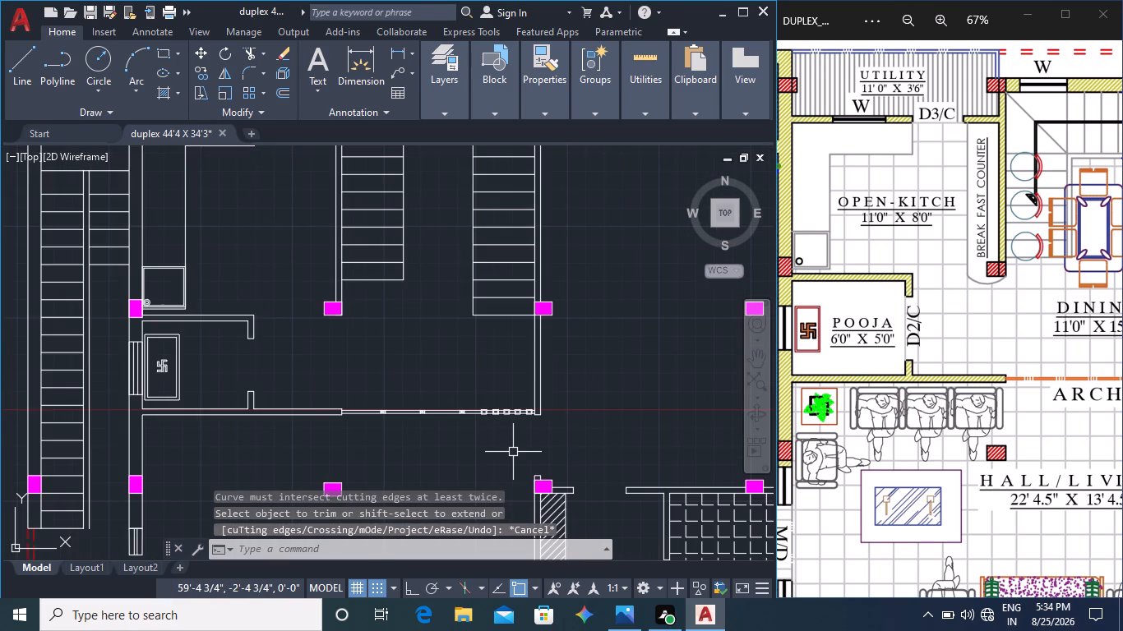
pyautogui.scroll(3, 359, 409)
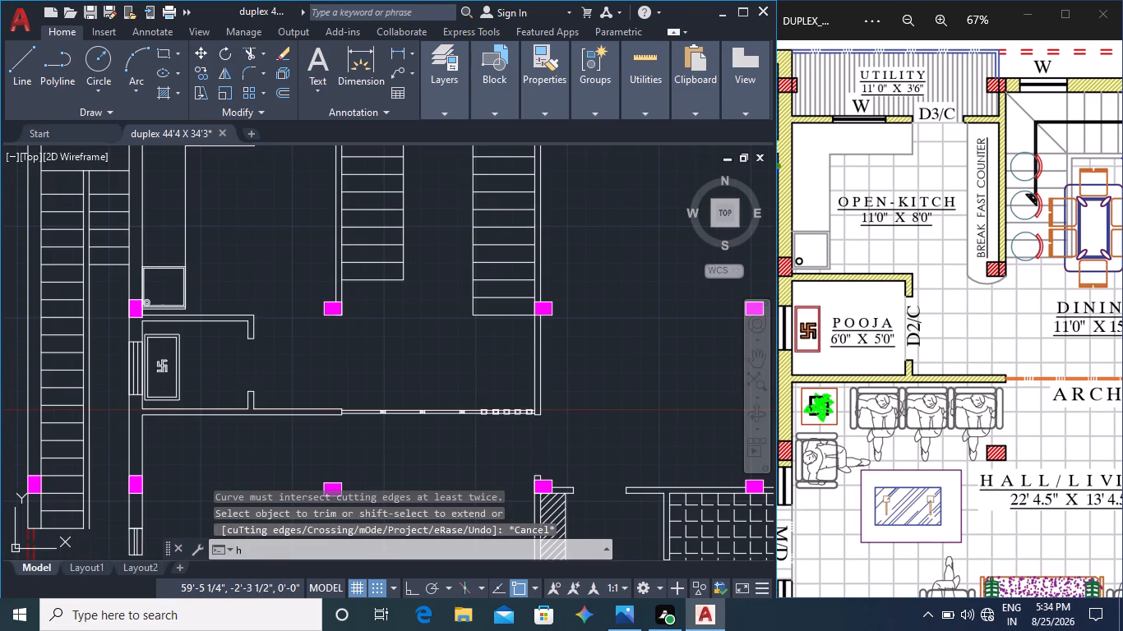
pyautogui.scroll(1, 389, 432)
pyautogui.moveTo(450, 458); pyautogui.dragTo(395, 409, button='middle')
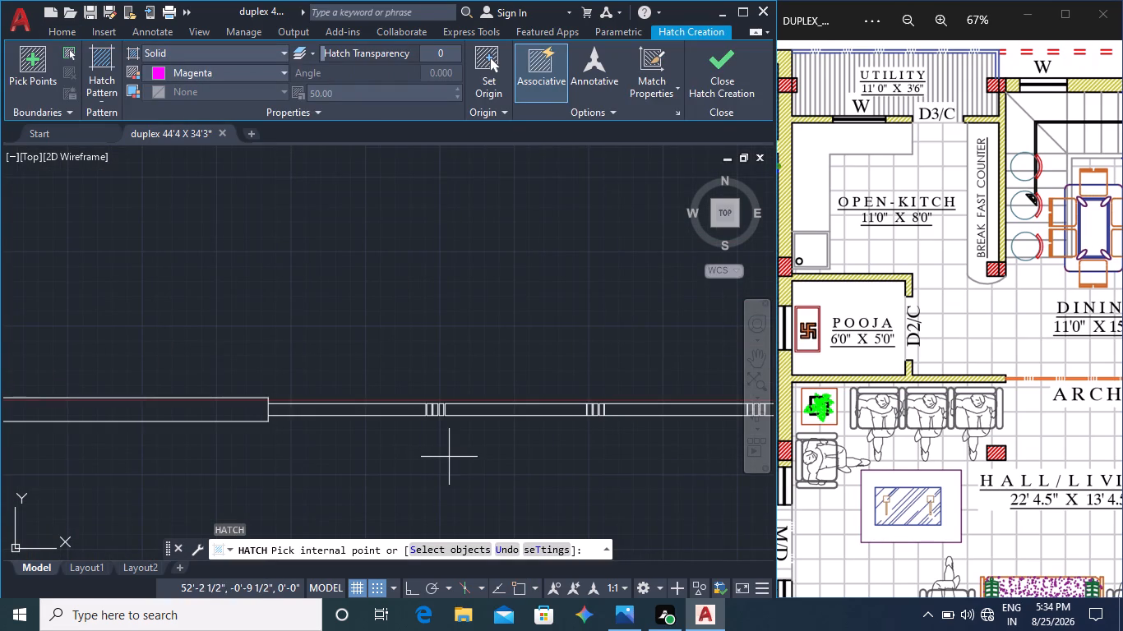
pyautogui.scroll(3, 356, 363)
pyautogui.moveTo(440, 450); pyautogui.dragTo(492, 385, button='middle')
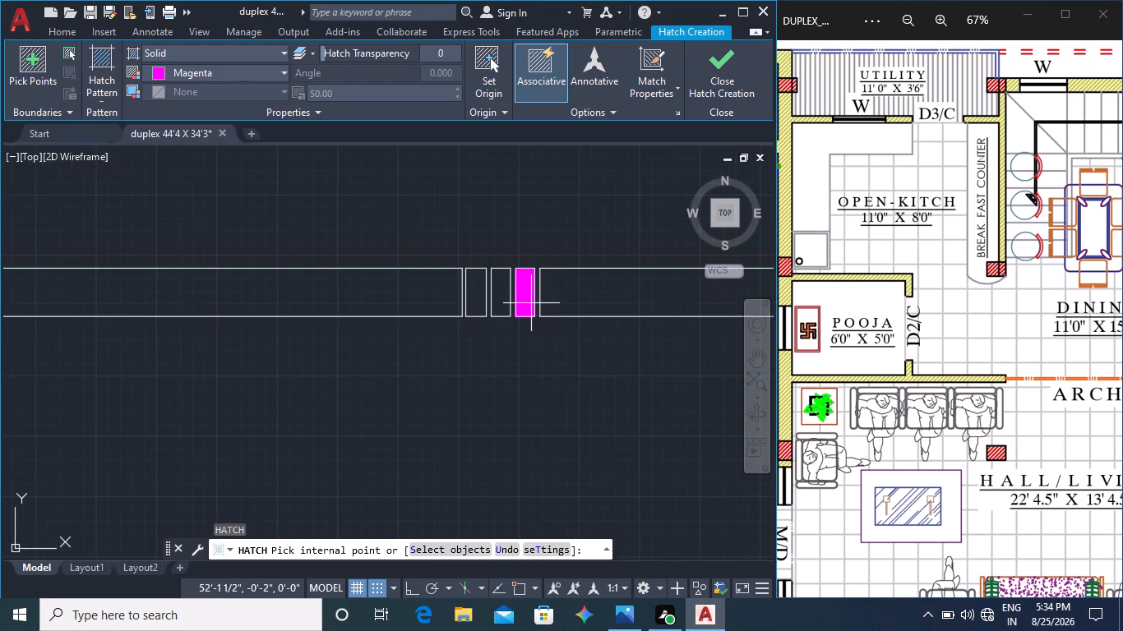
pyautogui.click(162, 68)
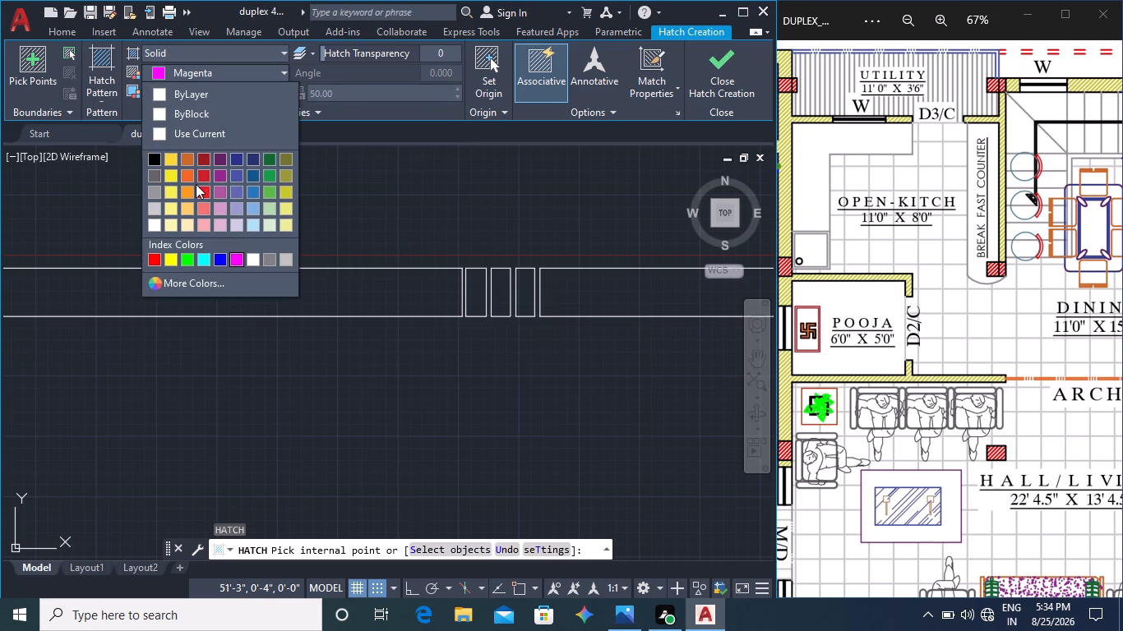
pyautogui.click(189, 191)
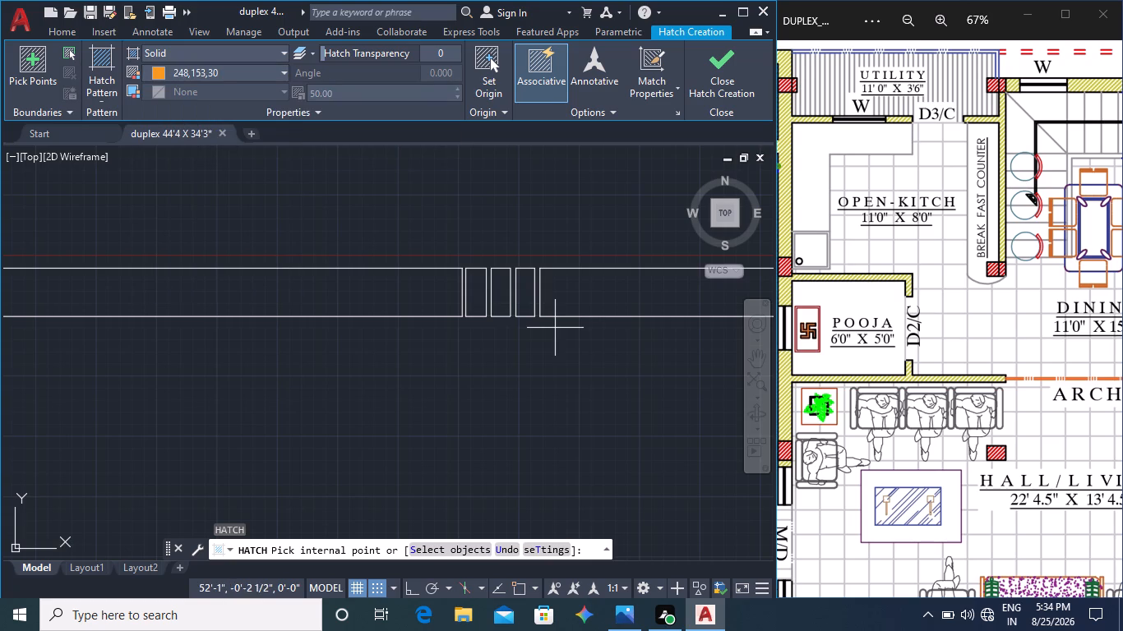
pyautogui.click(483, 302)
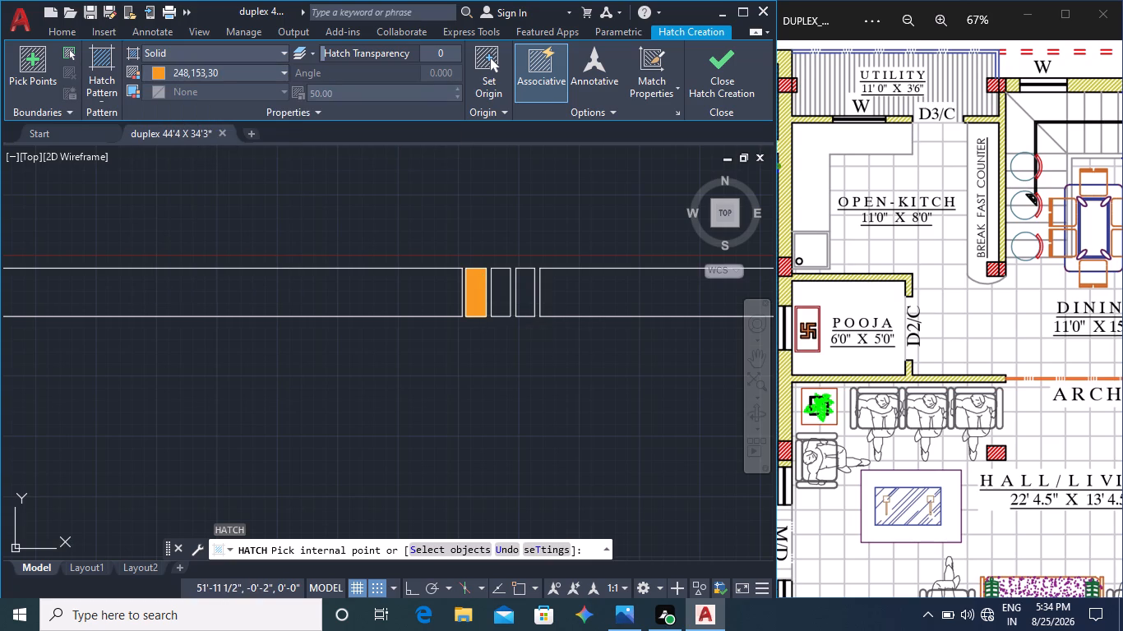
pyautogui.click(518, 303)
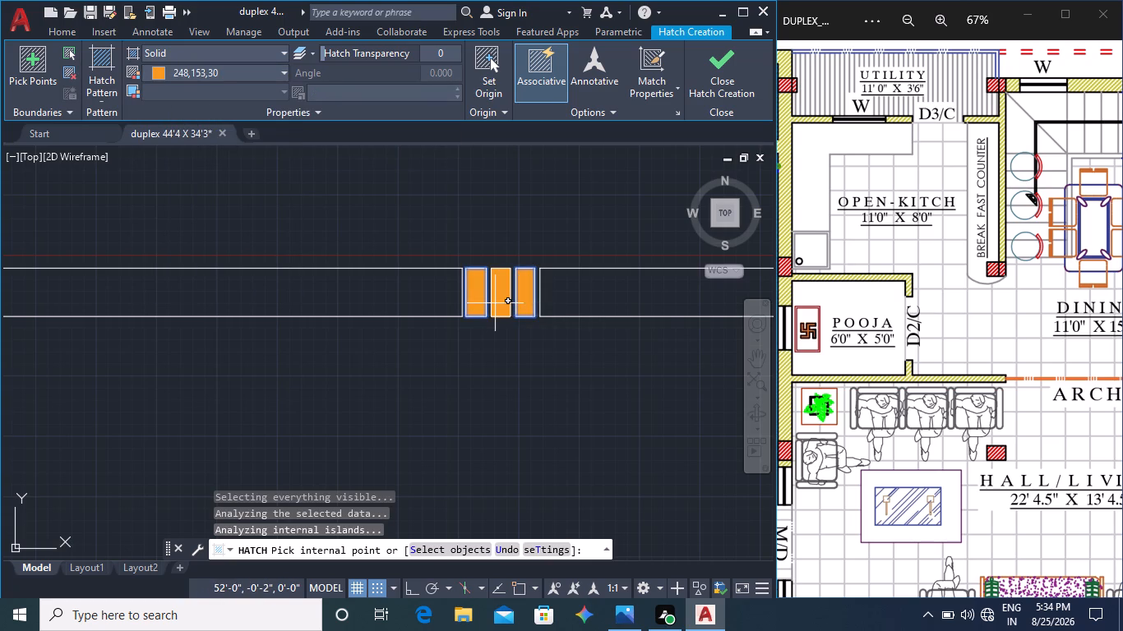
pyautogui.click(500, 309)
# Fill the bars of the other two three-bar groups along the arch partition with the same solid orange.
pyautogui.moveTo(566, 393); pyautogui.dragTo(492, 402, button='middle')
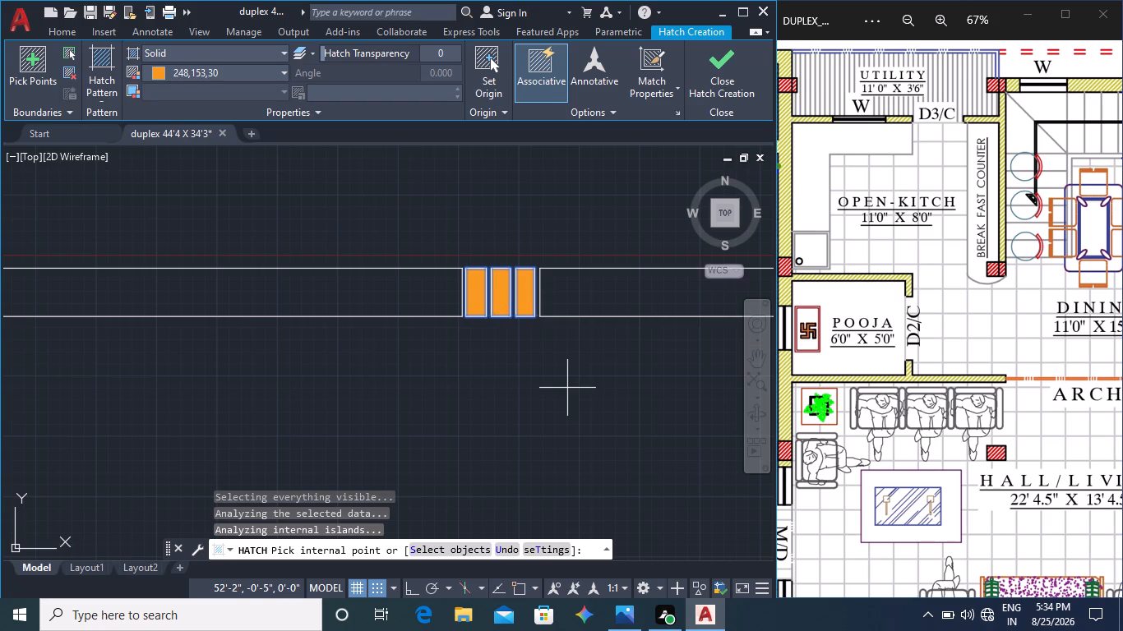
pyautogui.moveTo(492, 402); pyautogui.dragTo(0, 371, button='middle')
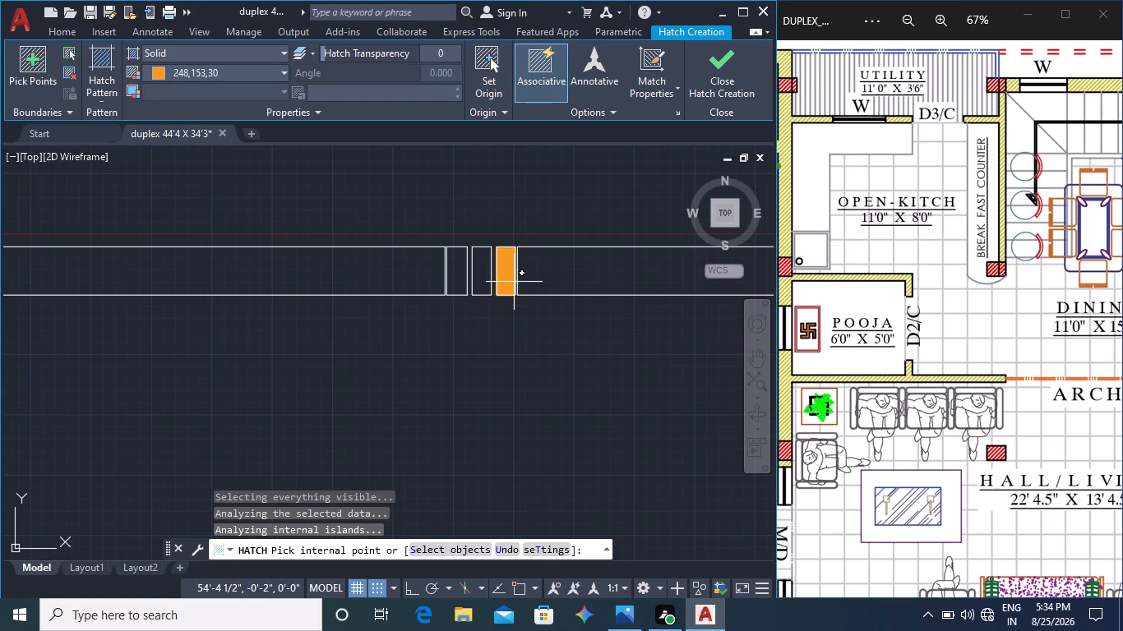
pyautogui.click(508, 282)
pyautogui.click(487, 283)
pyautogui.click(464, 284)
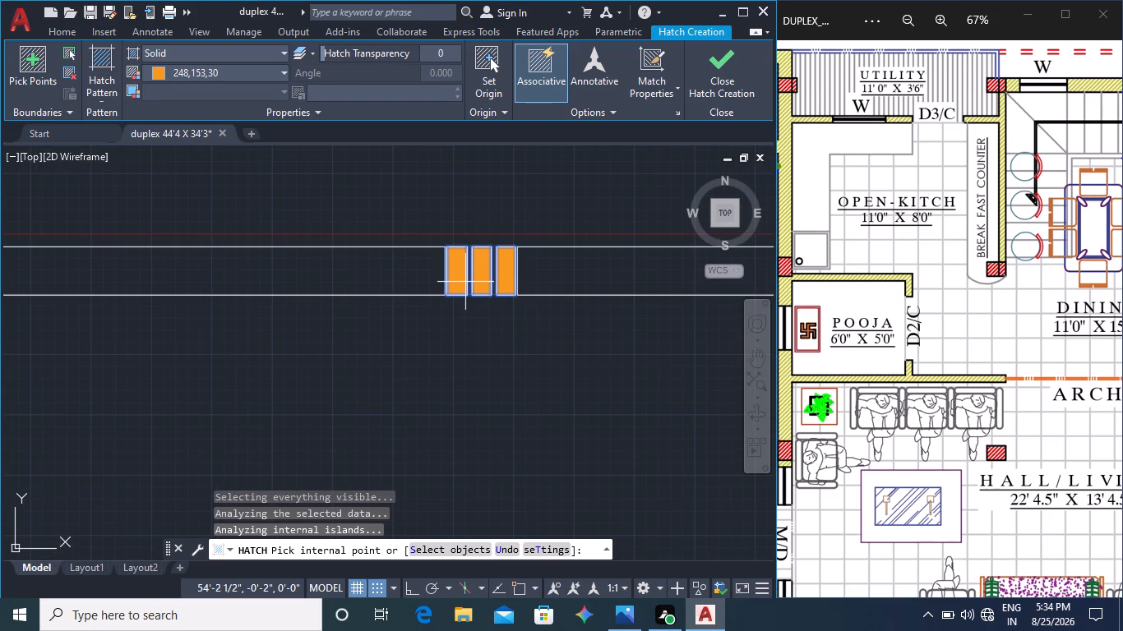
pyautogui.moveTo(548, 345); pyautogui.dragTo(6, 347, button='middle')
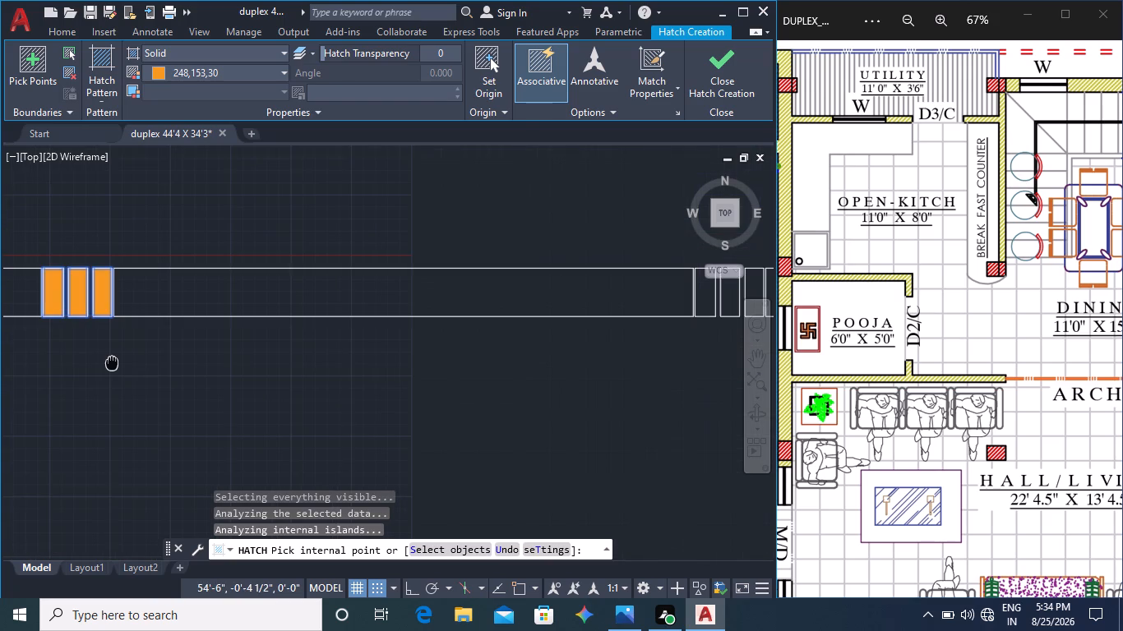
pyautogui.click(566, 285)
pyautogui.click(613, 285)
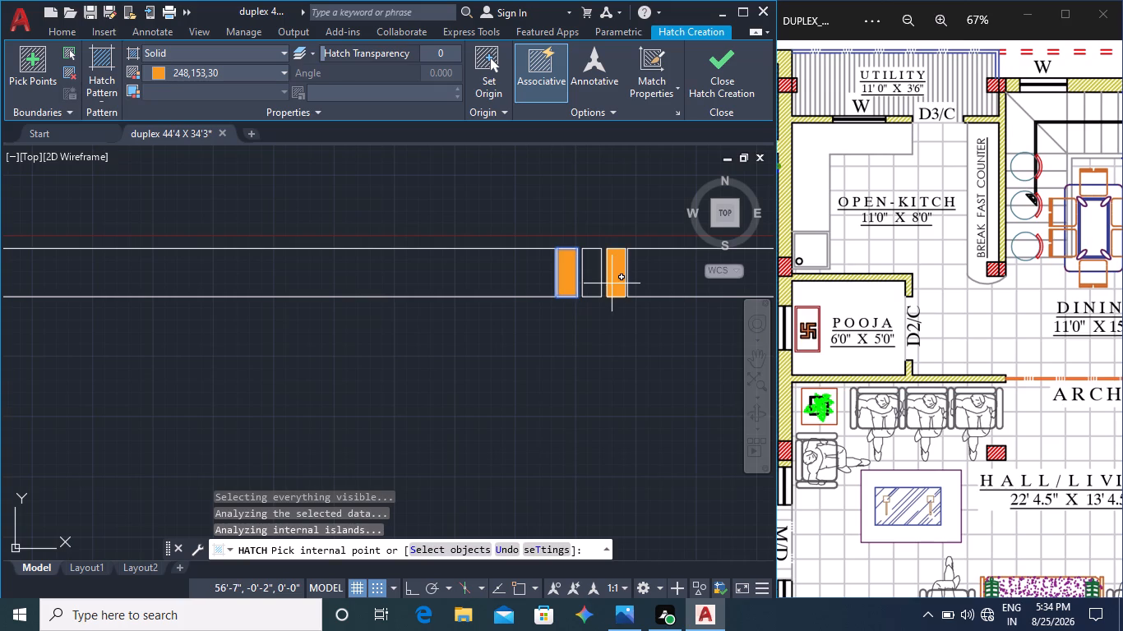
pyautogui.click(596, 287)
# Fill the borders of the five rectangular frames at the end of the arch partition with solid orange and finish the hatch.
pyautogui.moveTo(568, 360); pyautogui.dragTo(0, 302, button='middle')
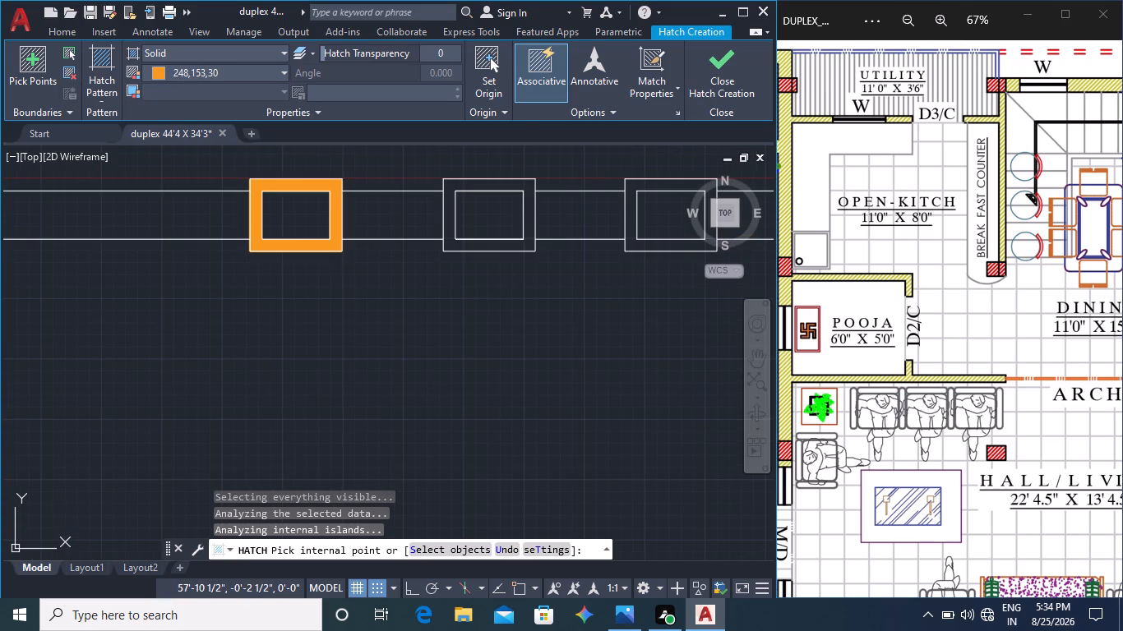
pyautogui.click(335, 240)
pyautogui.click(451, 241)
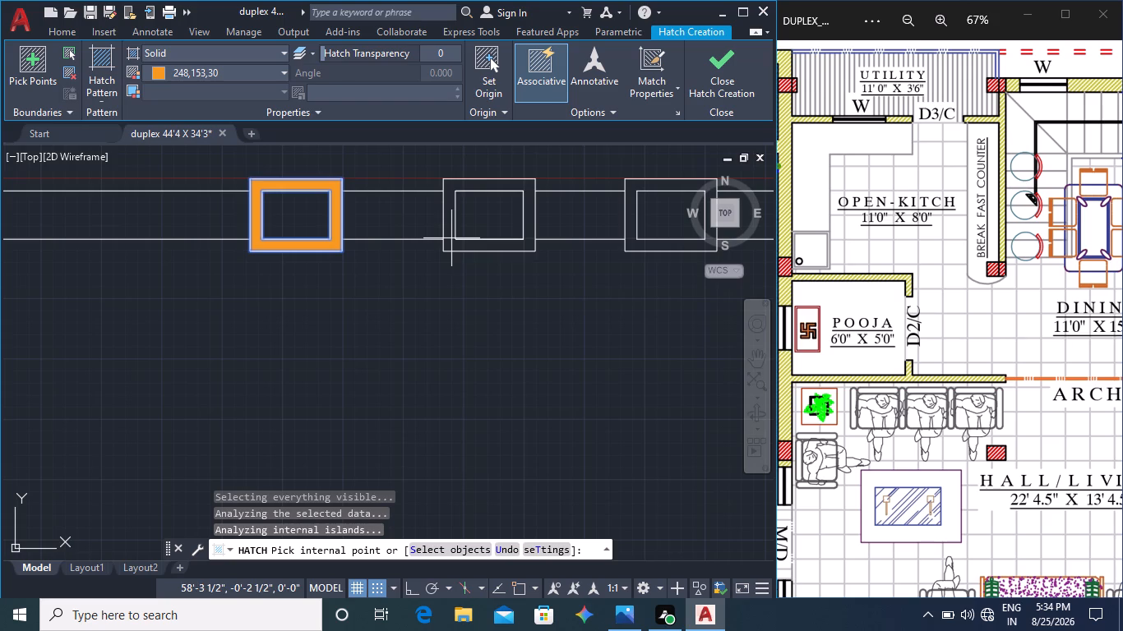
pyautogui.click(643, 249)
pyautogui.moveTo(591, 276); pyautogui.dragTo(110, 315, button='middle')
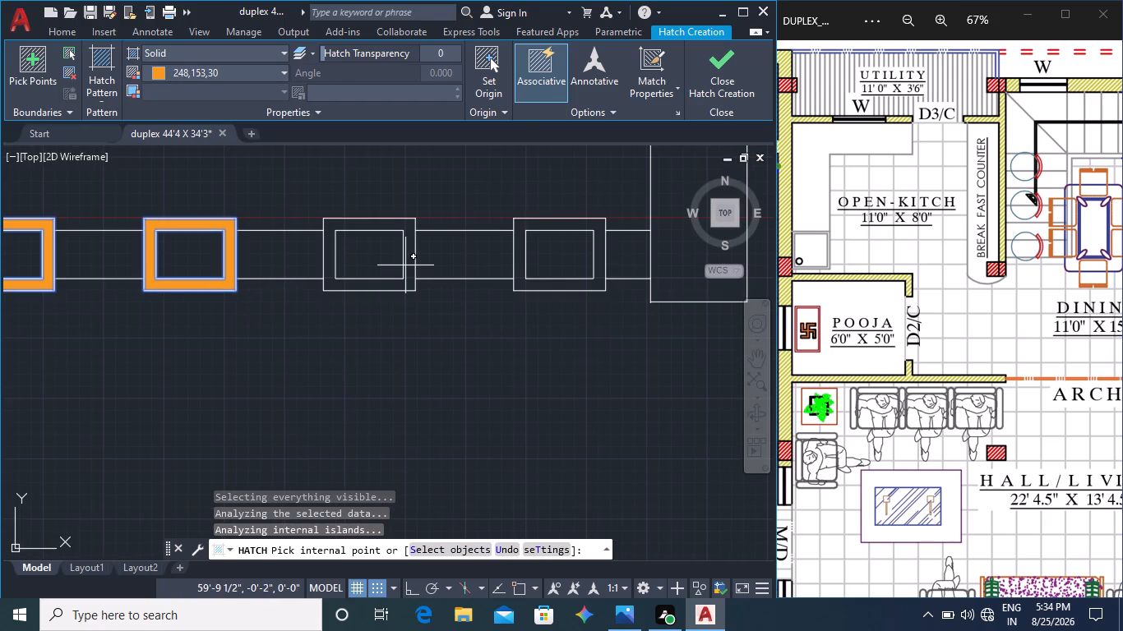
pyautogui.click(404, 265)
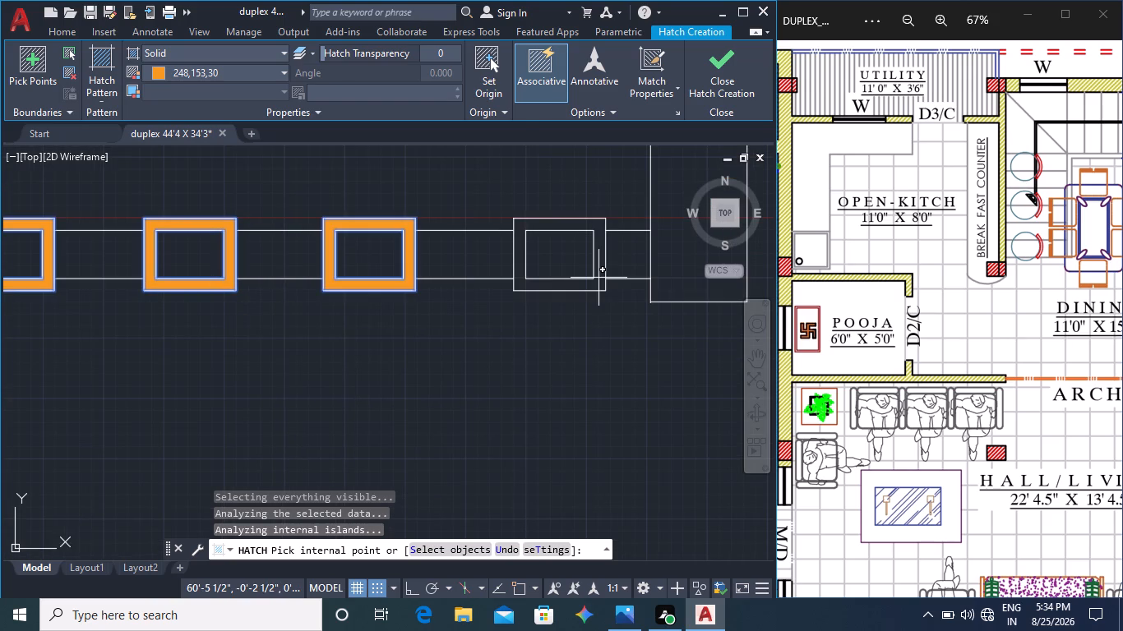
pyautogui.click(594, 278)
pyautogui.scroll(-3, 588, 283)
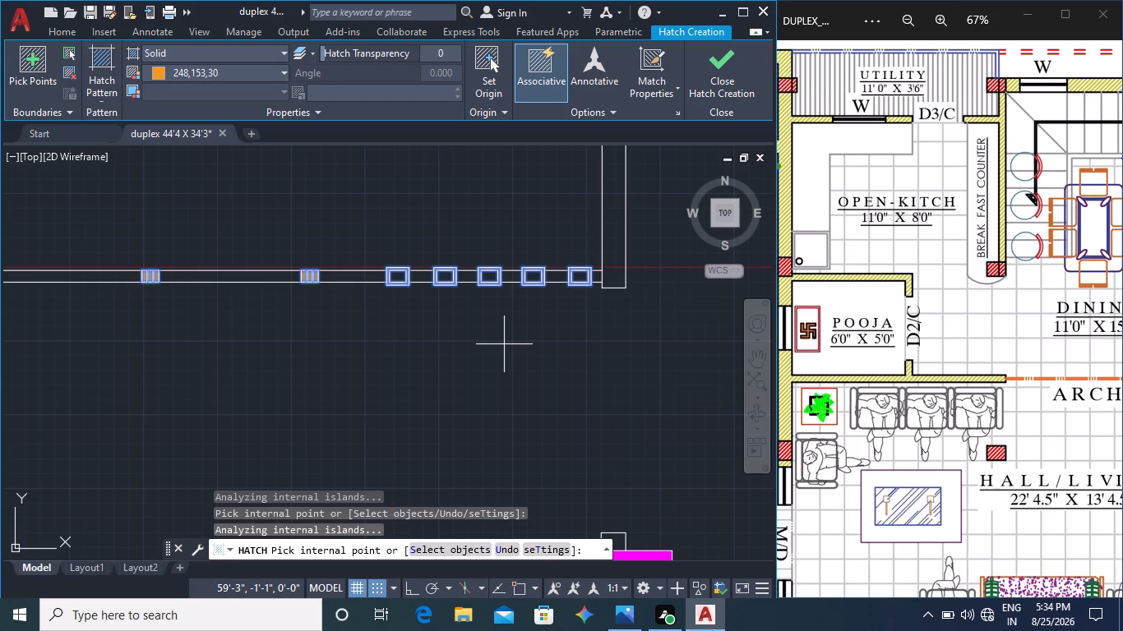
pyautogui.press('Escape')
# Examine the reference plan's wall hatching around the staircase, pooja and hall against the walls in the drawing.
pyautogui.moveTo(206, 329); pyautogui.dragTo(472, 343, button='middle')
pyautogui.moveTo(472, 343); pyautogui.dragTo(508, 340, button='middle')
pyautogui.scroll(-1, 437, 362)
pyautogui.moveTo(406, 377); pyautogui.dragTo(423, 333, button='middle')
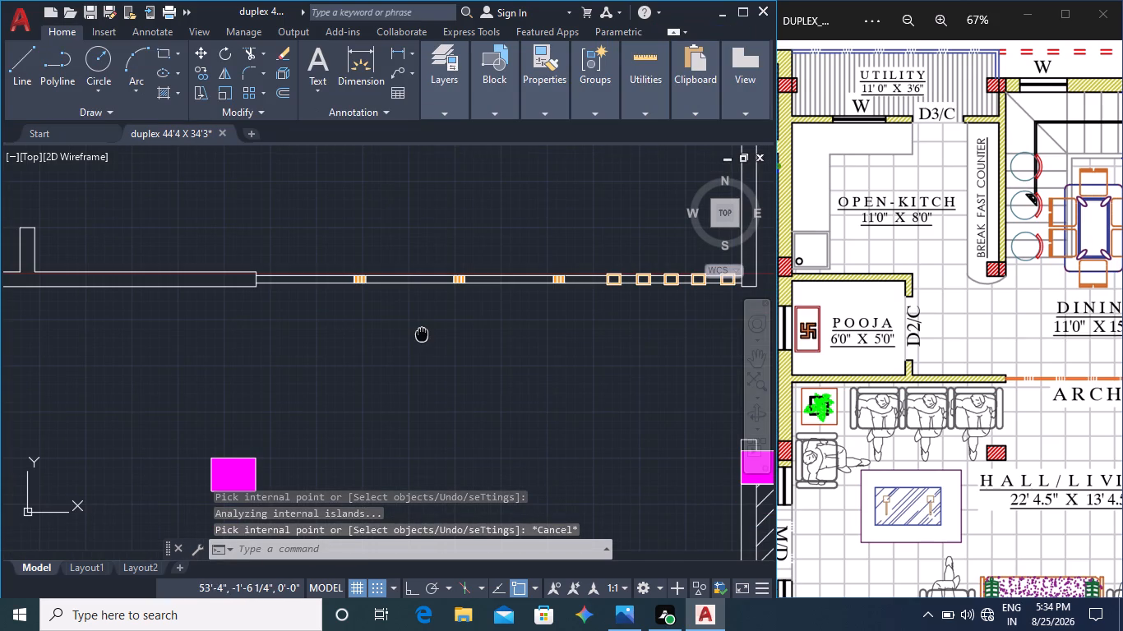
pyautogui.moveTo(984, 335); pyautogui.dragTo(979, 321, button='middle')
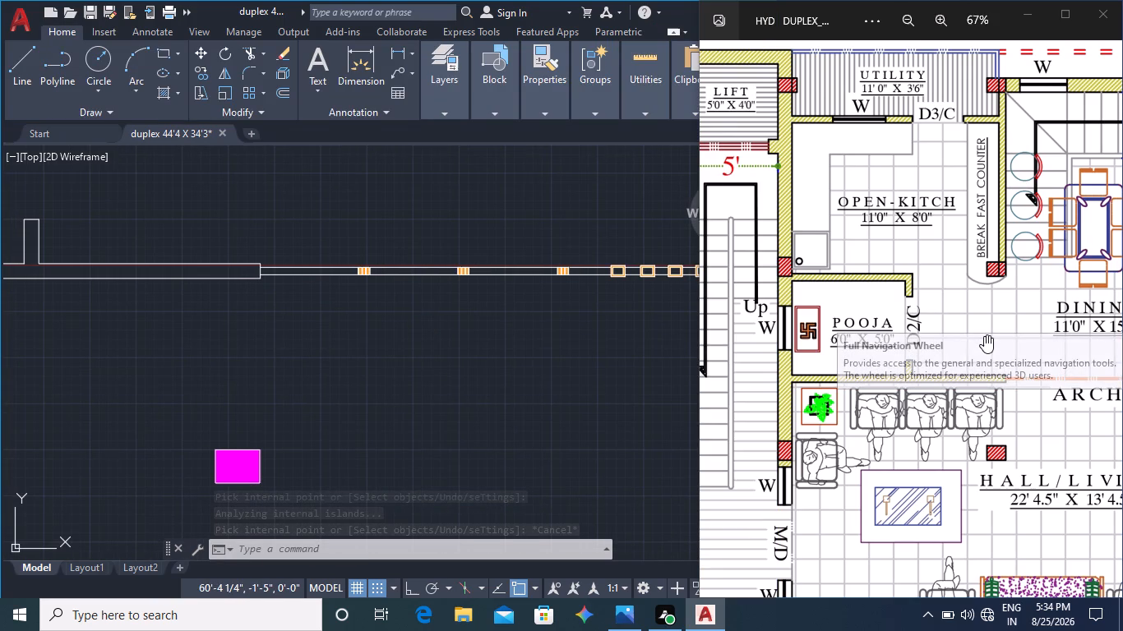
pyautogui.moveTo(987, 335); pyautogui.dragTo(977, 325, button='middle')
pyautogui.moveTo(894, 332); pyautogui.dragTo(1020, 325, button='middle')
pyautogui.scroll(-1, 879, 323)
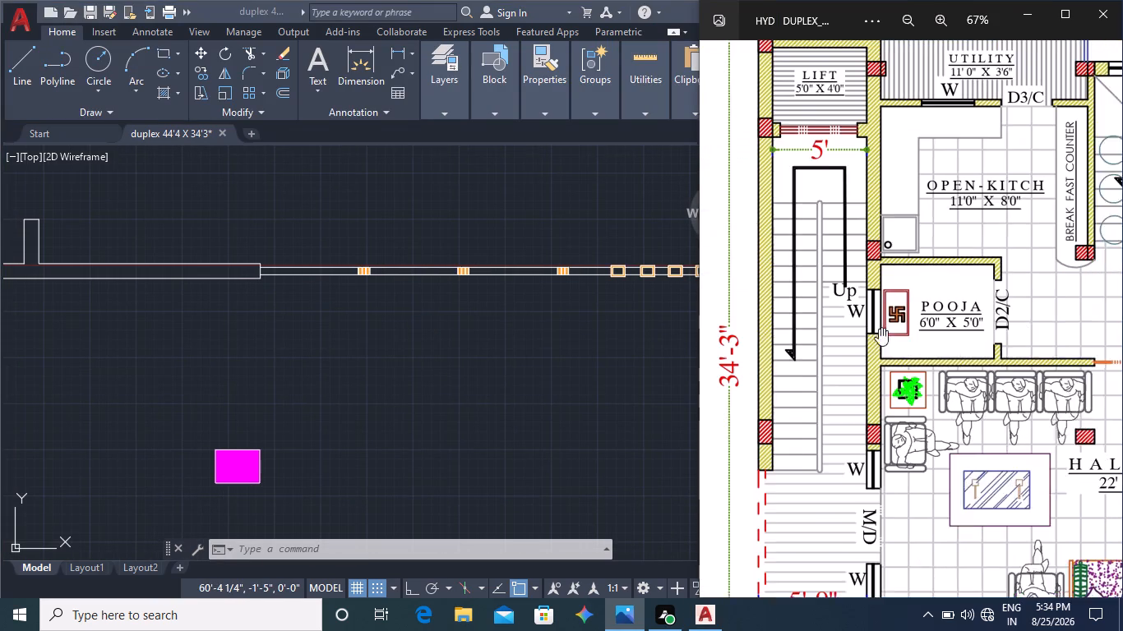
pyautogui.moveTo(865, 371); pyautogui.dragTo(940, 337, button='middle')
pyautogui.scroll(-2, 900, 315)
pyautogui.moveTo(857, 394); pyautogui.dragTo(879, 312, button='middle')
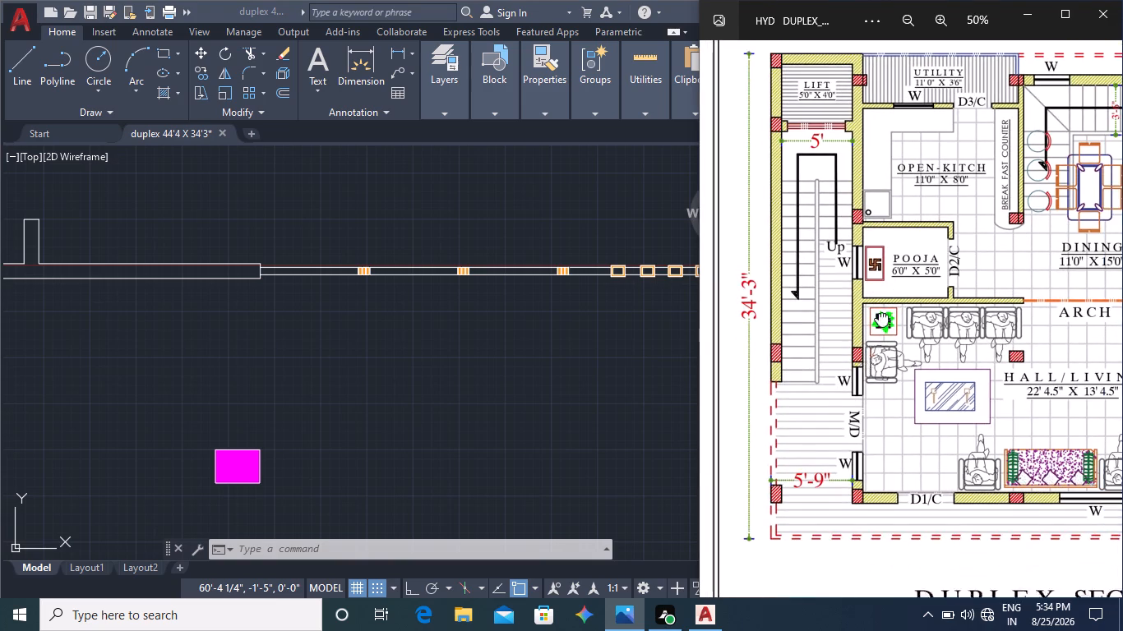
pyautogui.moveTo(879, 312); pyautogui.dragTo(880, 304, button='middle')
pyautogui.scroll(-1, 880, 329)
pyautogui.middleClick(494, 436)
pyautogui.moveTo(488, 438); pyautogui.dragTo(522, 315, button='middle')
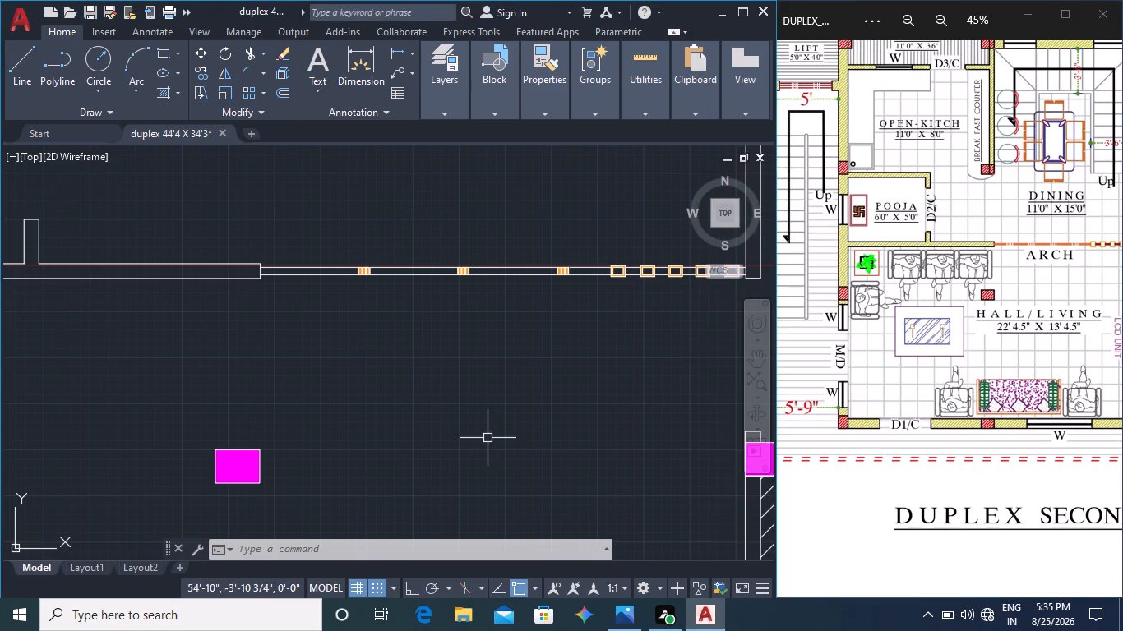
pyautogui.scroll(-5, 520, 321)
pyautogui.scroll(2, 441, 385)
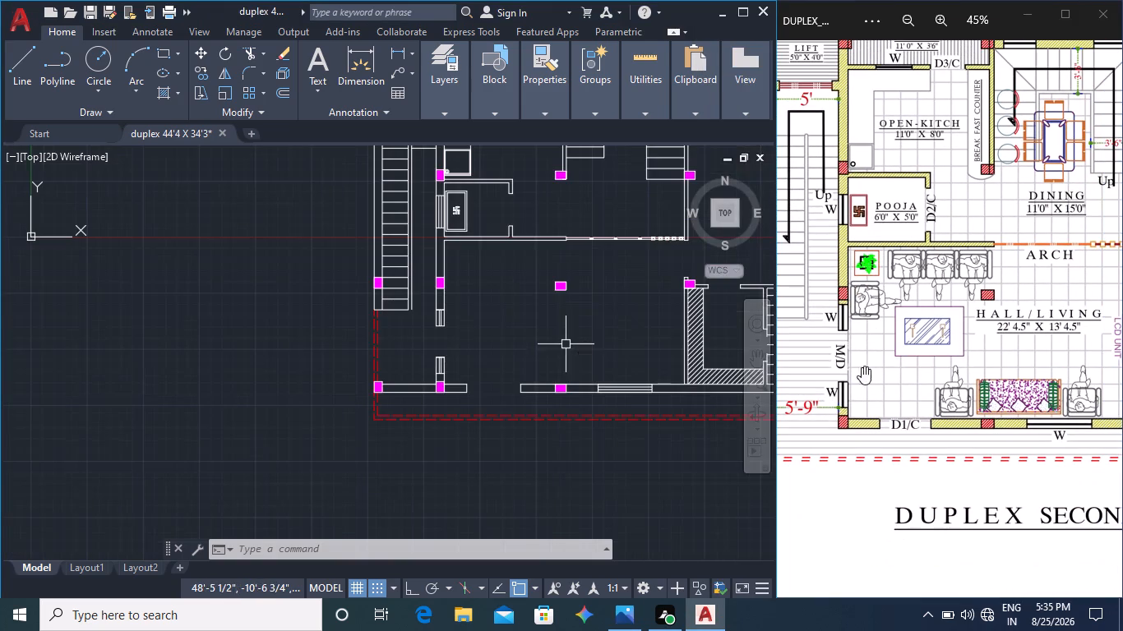
pyautogui.scroll(3, 502, 353)
# Hatch the outer staircase wall on both sides of its lower column with the ANSI32 pattern in white at scale 20.
pyautogui.press('h')
pyautogui.press('Return')
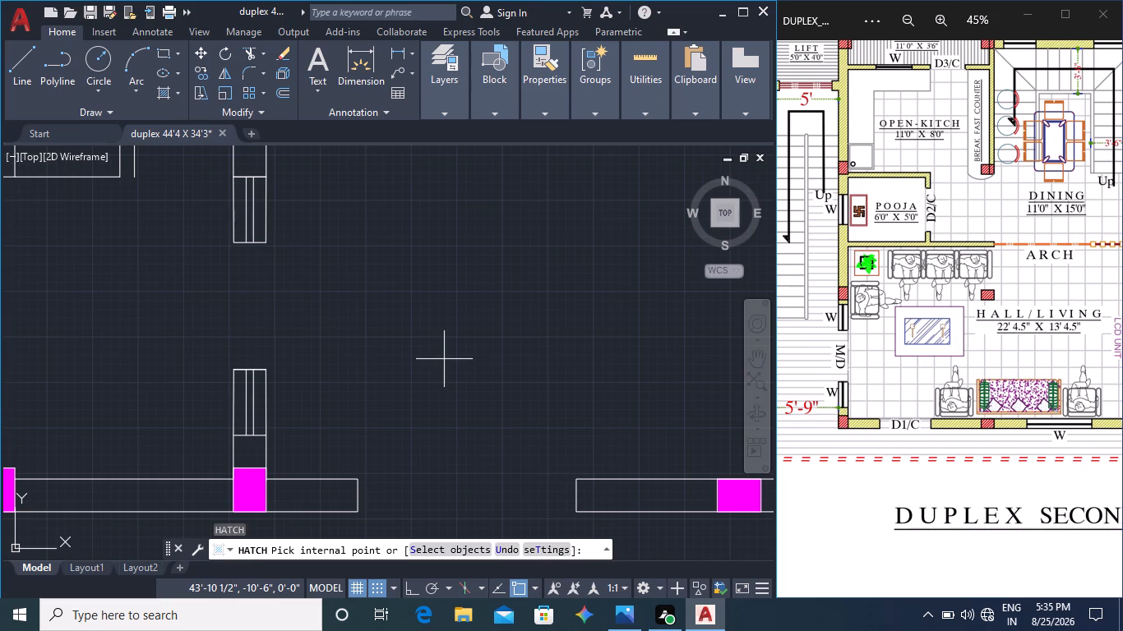
pyautogui.click(95, 59)
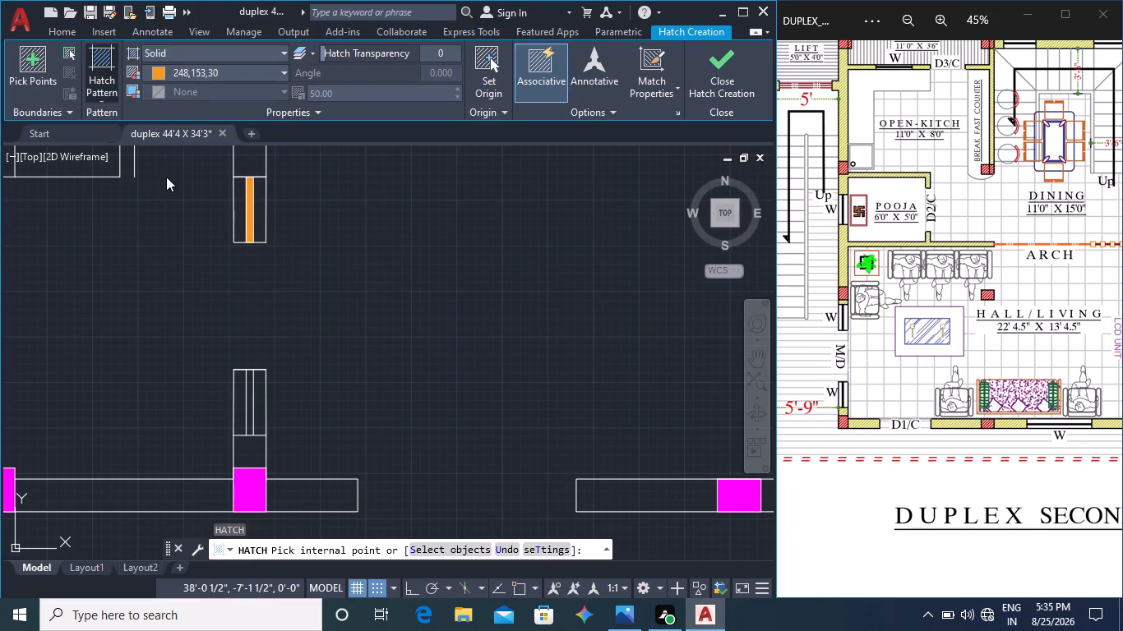
pyautogui.click(114, 197)
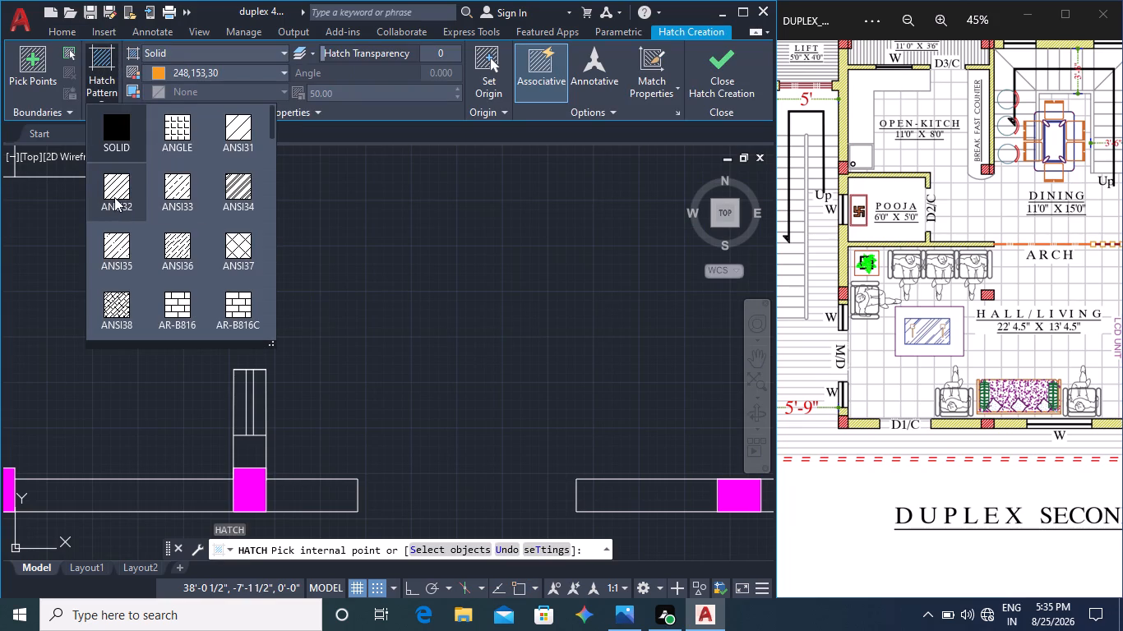
pyautogui.click(185, 71)
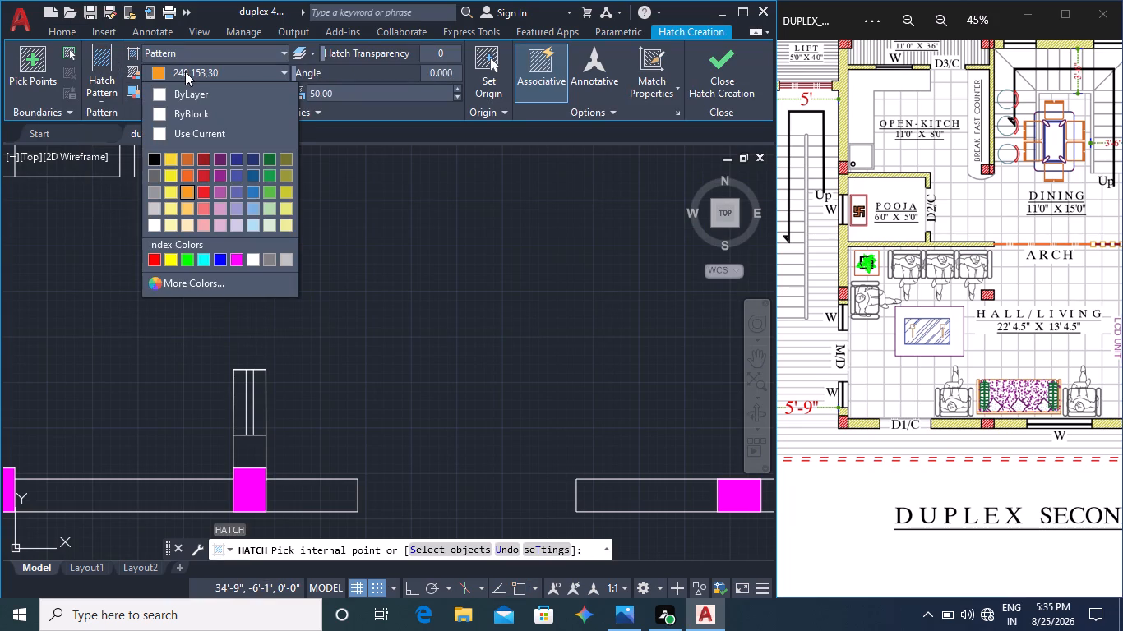
pyautogui.click(248, 259)
pyautogui.click(341, 93)
pyautogui.press('BackSpace')
pyautogui.press('BackSpace')
pyautogui.press('BackSpace')
pyautogui.press('BackSpace')
pyautogui.press('BackSpace')
pyautogui.press('BackSpace')
pyautogui.press('BackSpace')
pyautogui.press('BackSpace')
pyautogui.press('BackSpace')
pyautogui.press('BackSpace')
pyautogui.press('BackSpace')
pyautogui.press('BackSpace')
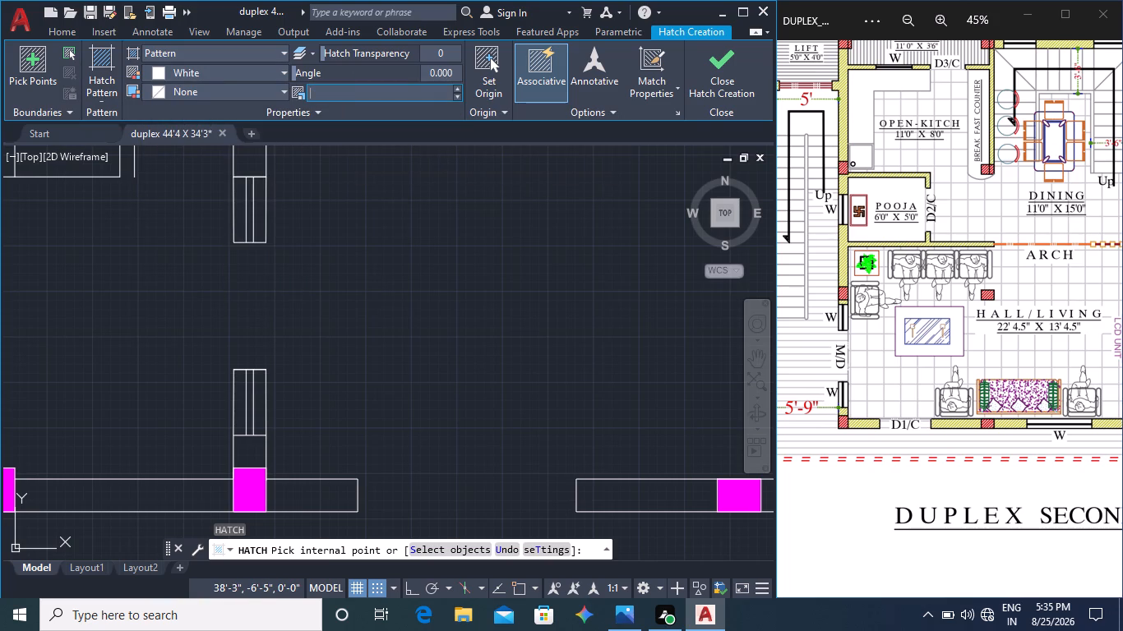
pyautogui.write('2-0')
pyautogui.press('BackSpace')
pyautogui.press('BackSpace')
pyautogui.press('0')
pyautogui.press('Return')
pyautogui.scroll(-2, 402, 288)
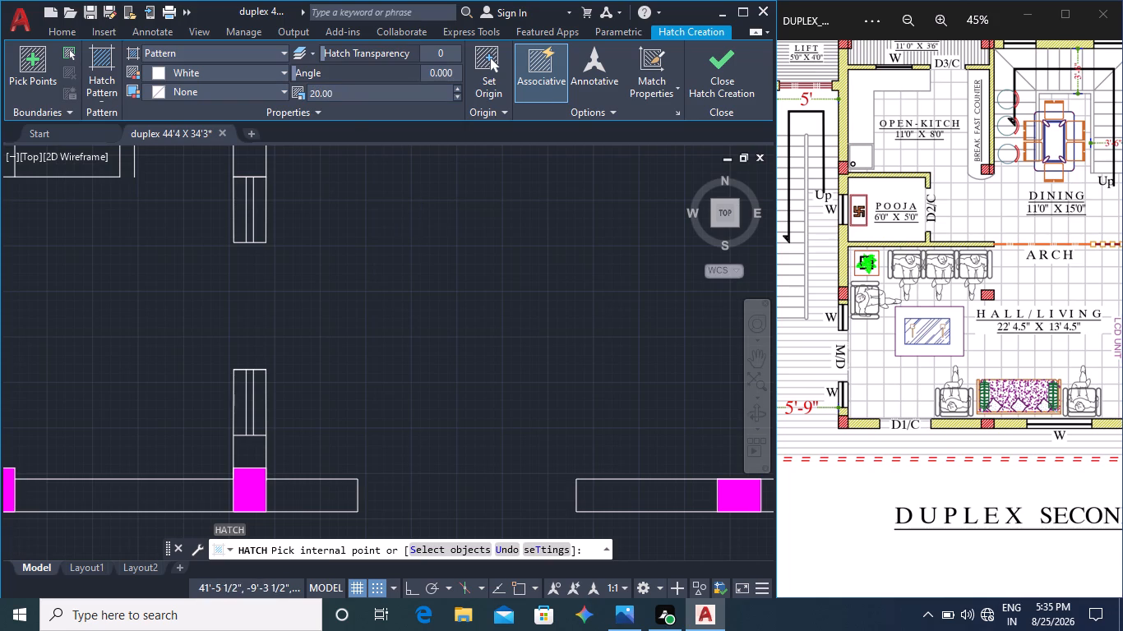
pyautogui.moveTo(266, 293); pyautogui.dragTo(313, 458, button='middle')
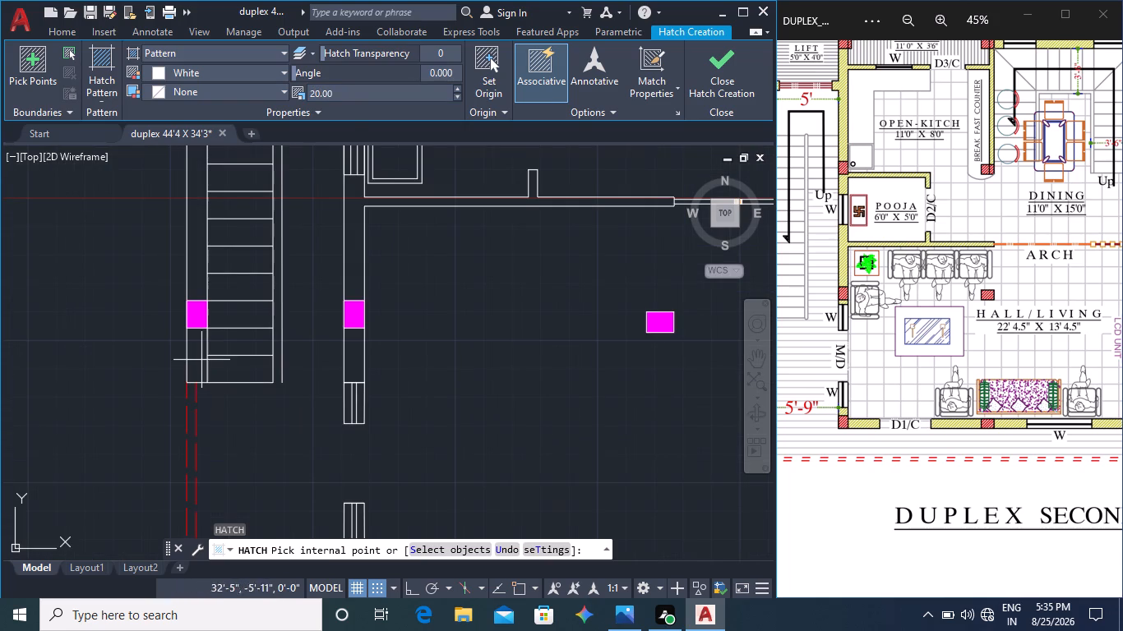
pyautogui.doubleClick(201, 358)
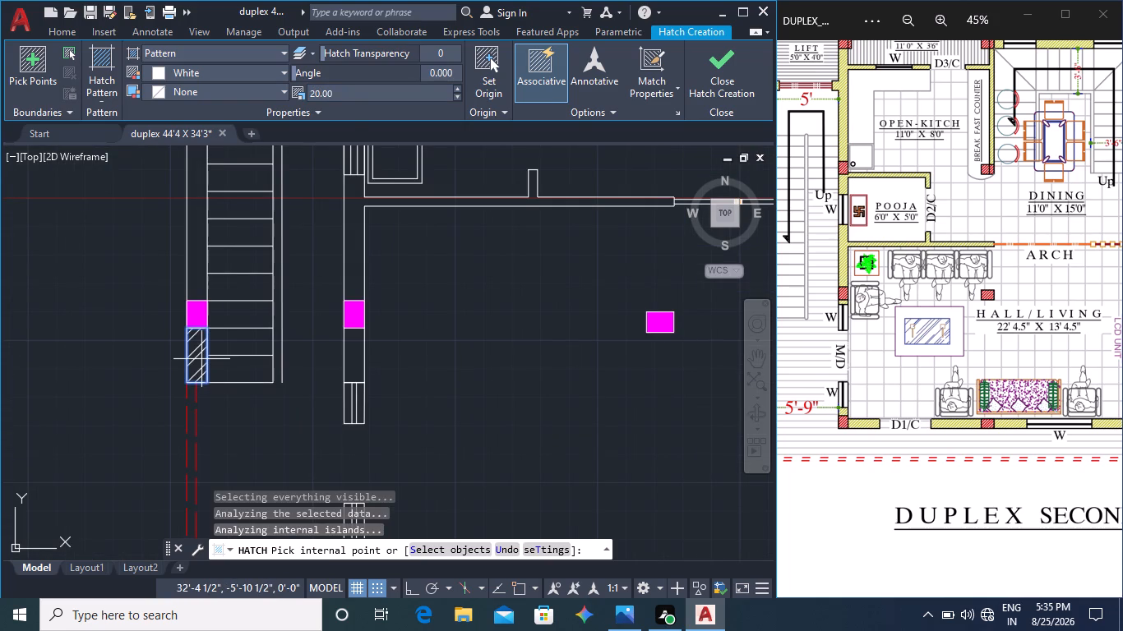
pyautogui.click(195, 256)
# Add the lift's outer side wall, its top wall and the two short wall stubs at the lift door to the hatch.
pyautogui.moveTo(207, 241); pyautogui.dragTo(165, 463, button='middle')
pyautogui.scroll(-1, 177, 303)
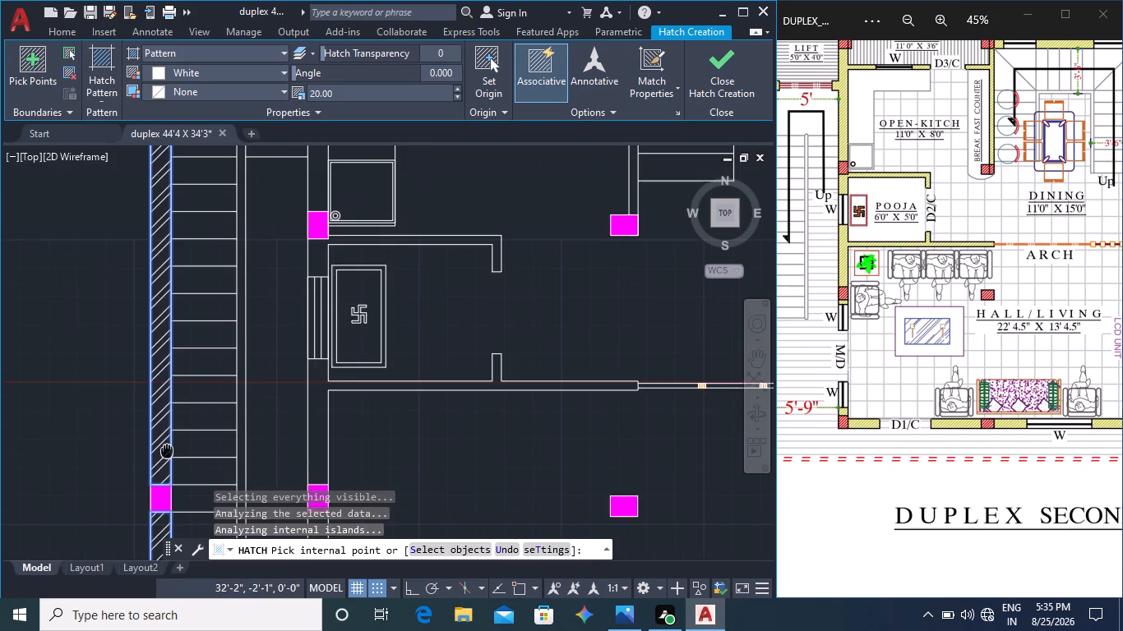
pyautogui.moveTo(180, 323); pyautogui.dragTo(196, 611, button='middle')
pyautogui.scroll(1, 186, 342)
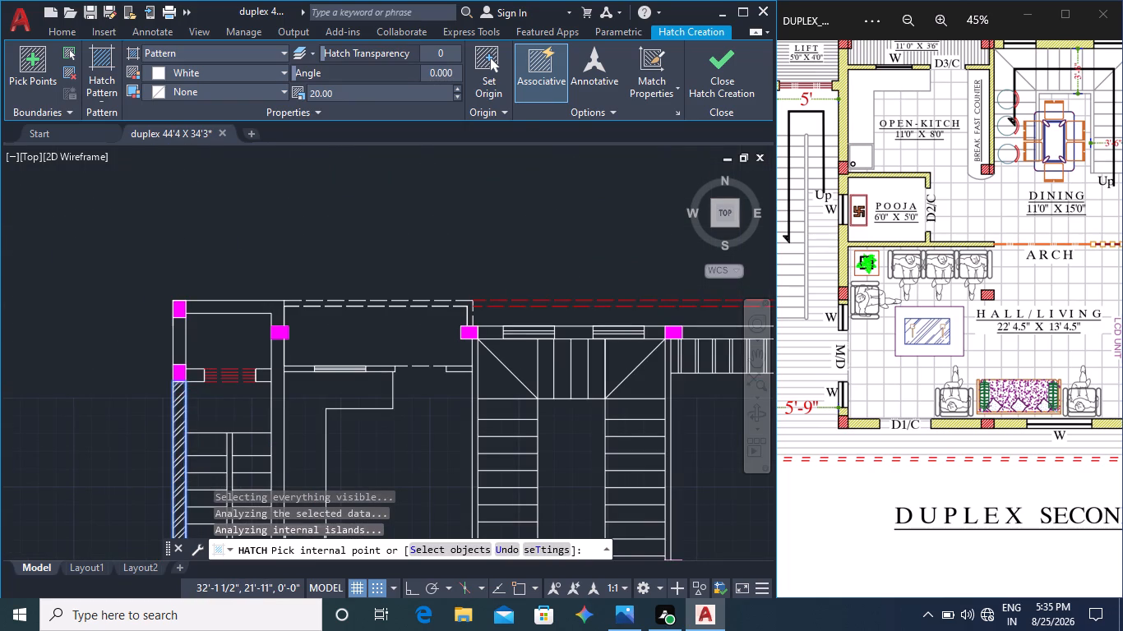
pyautogui.click(174, 357)
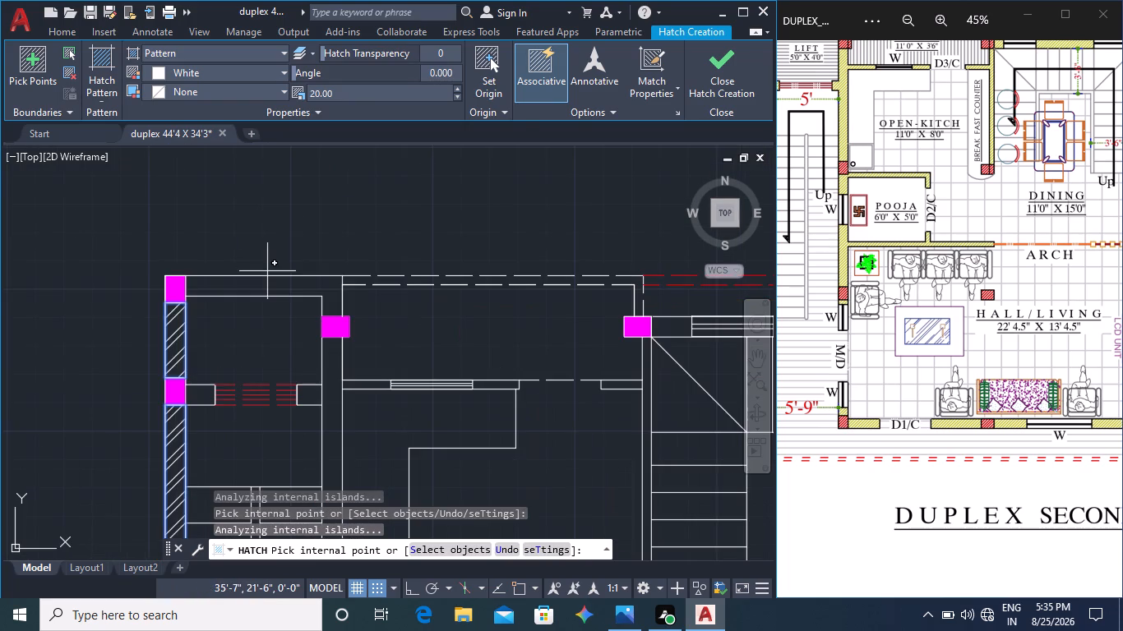
pyautogui.click(260, 280)
pyautogui.click(196, 394)
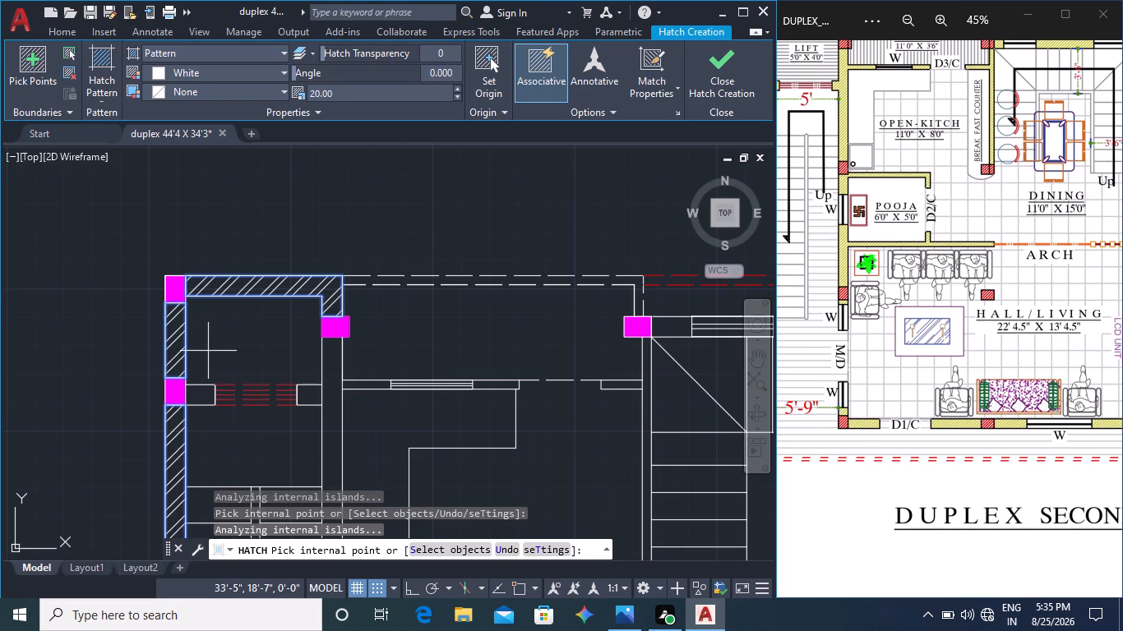
pyautogui.click(305, 396)
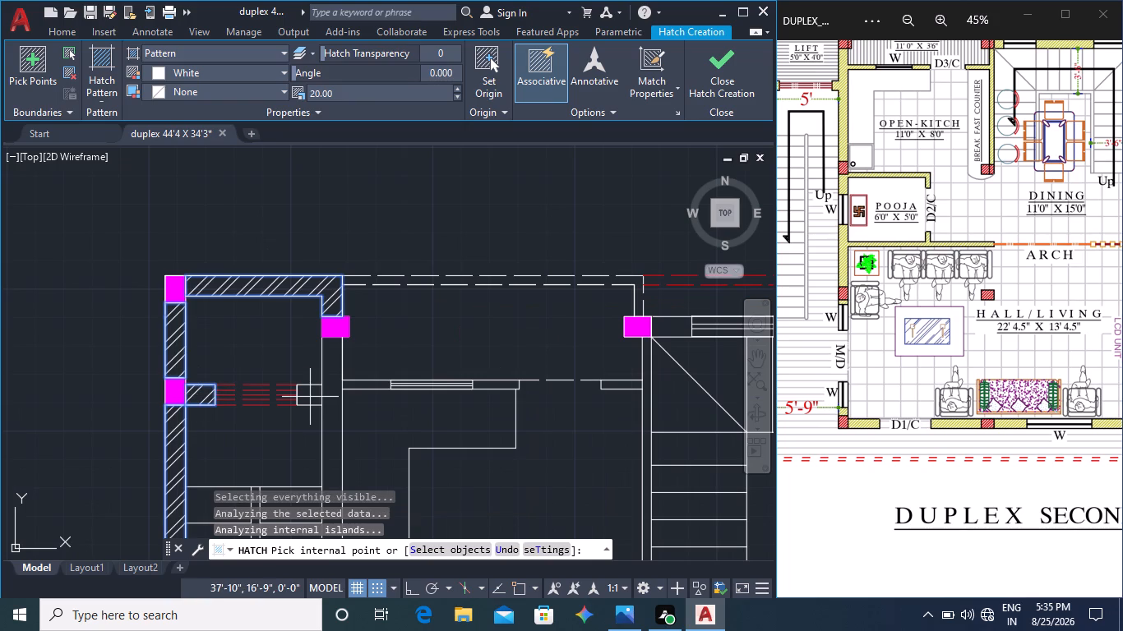
# Hatch the wall between staircase and kitchen, the pooja room walls and the hall's side wall down to its upper window.
pyautogui.click(330, 402)
pyautogui.moveTo(347, 454); pyautogui.dragTo(348, 454, button='middle')
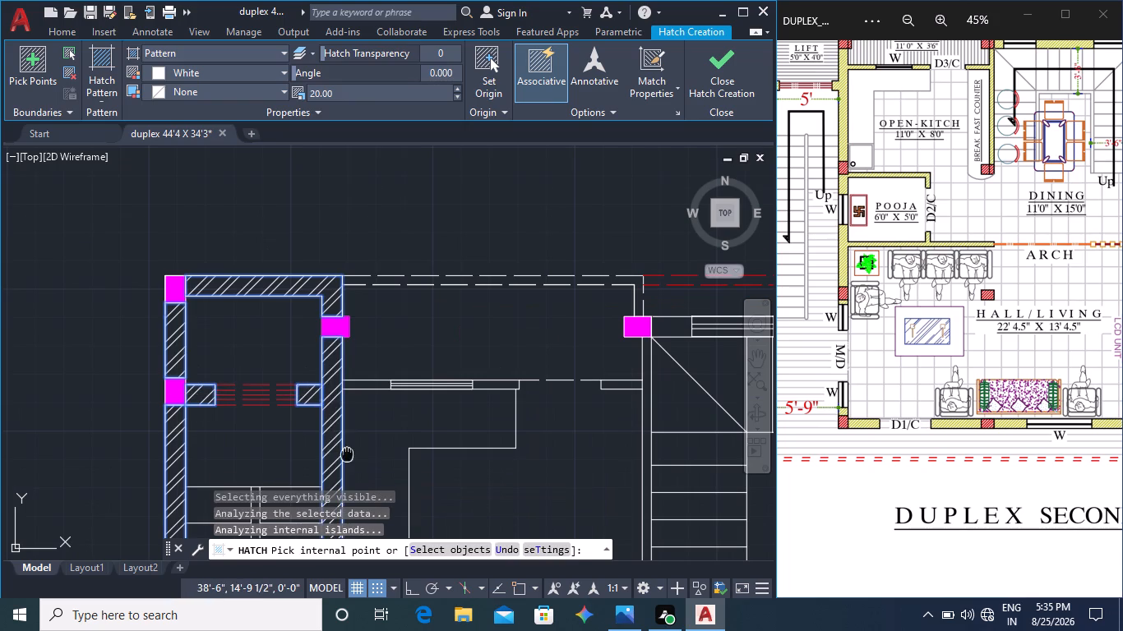
pyautogui.moveTo(348, 454); pyautogui.dragTo(355, 327, button='middle')
pyautogui.moveTo(332, 438); pyautogui.dragTo(340, 283, button='middle')
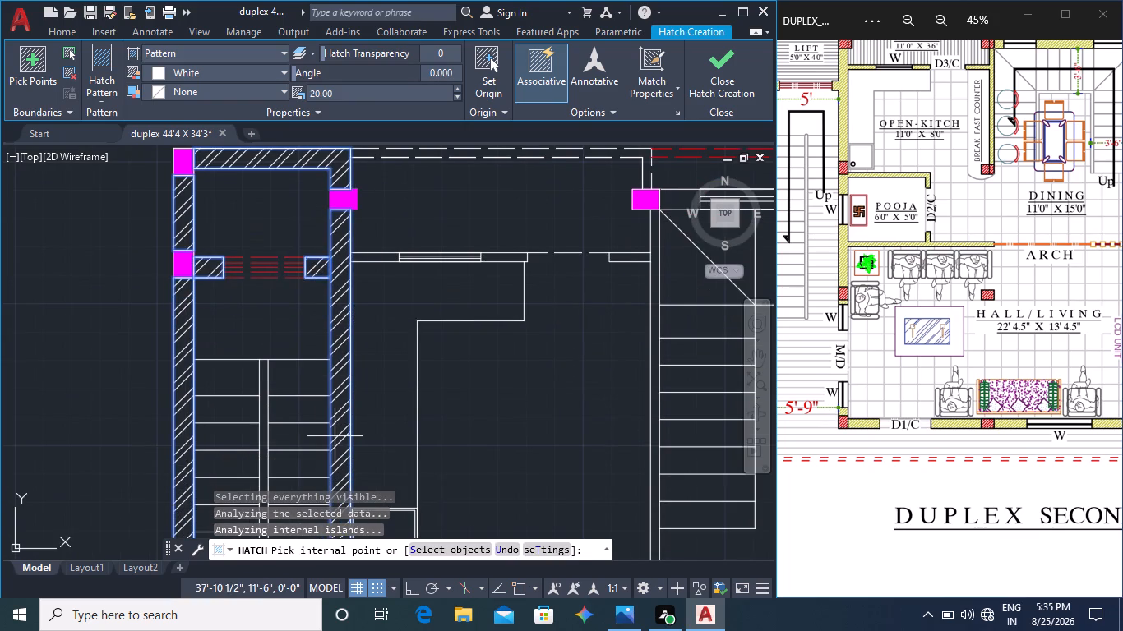
pyautogui.click(345, 452)
pyautogui.moveTo(371, 471); pyautogui.dragTo(398, 285, button='middle')
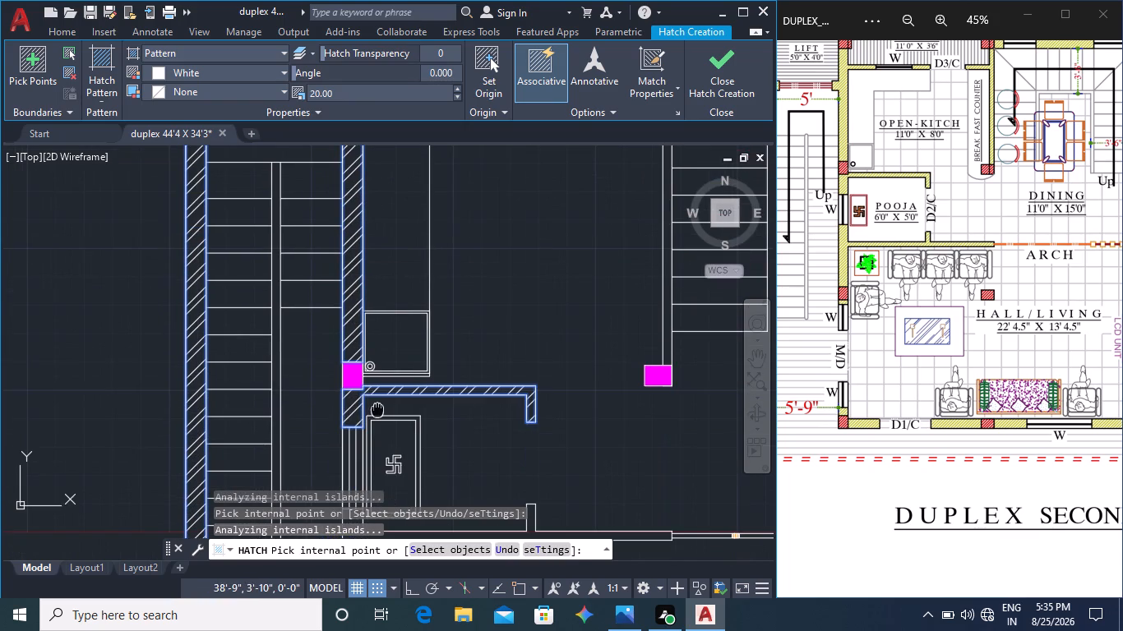
pyautogui.moveTo(411, 428); pyautogui.dragTo(409, 296, button='middle')
pyautogui.click(375, 321)
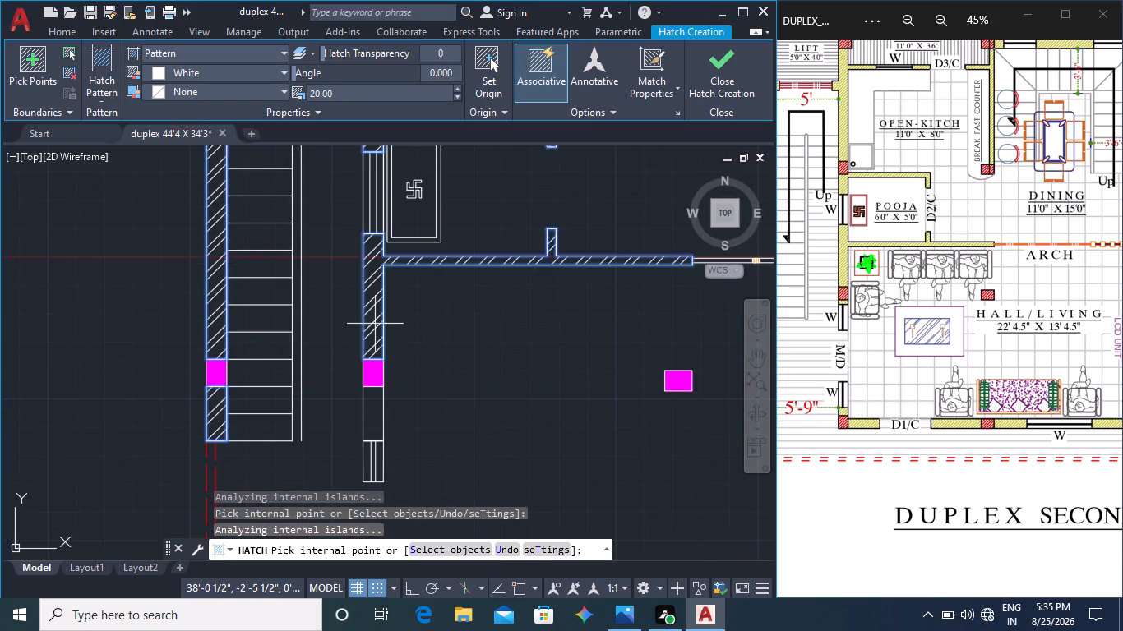
pyautogui.moveTo(376, 417); pyautogui.dragTo(384, 332, button='middle')
pyautogui.click(384, 332)
# Hatch the front wall segments on both sides of the D1/C door opening and the short wall piece below the hall's lower side window.
pyautogui.moveTo(402, 443); pyautogui.dragTo(396, 409, button='middle')
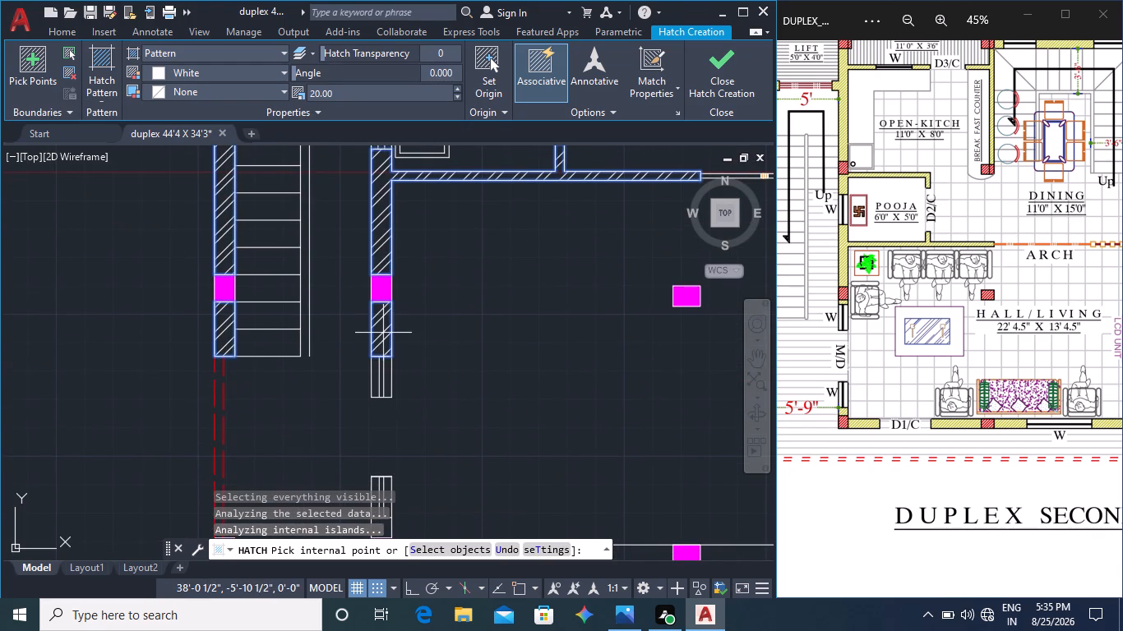
pyautogui.moveTo(396, 409); pyautogui.dragTo(405, 260, button='middle')
pyautogui.click(344, 371)
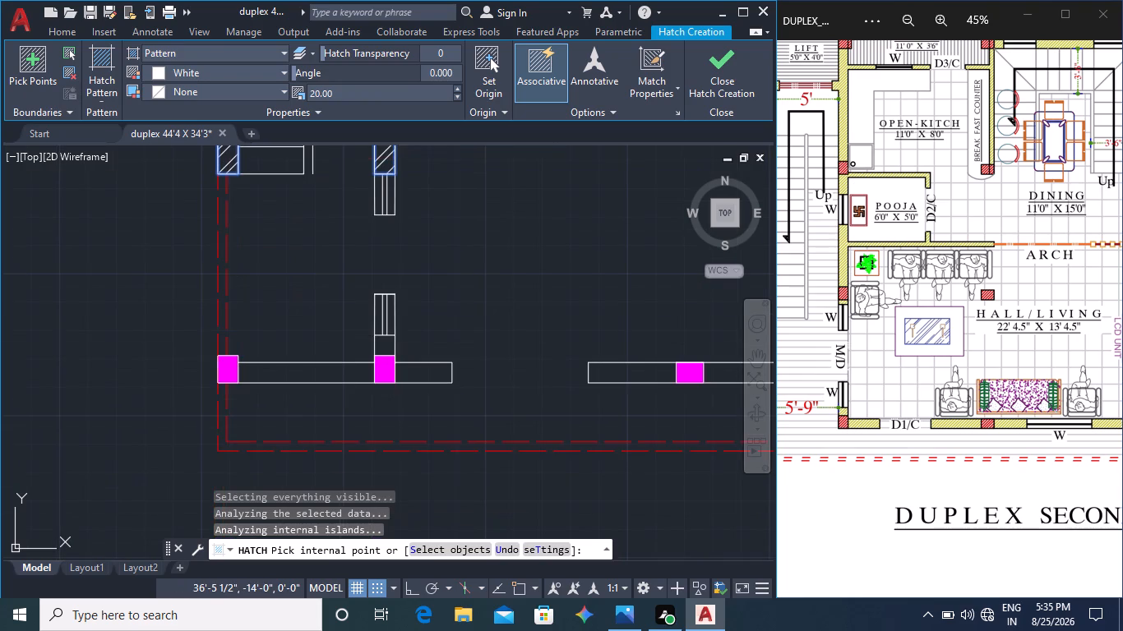
pyautogui.click(387, 348)
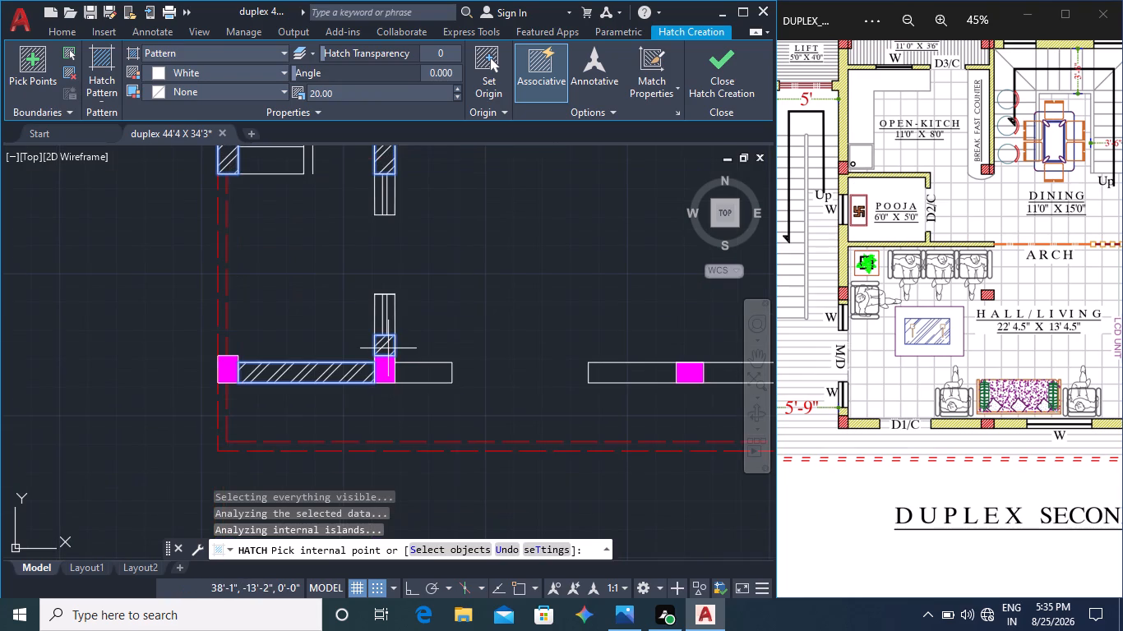
pyautogui.click(413, 378)
pyautogui.moveTo(474, 382); pyautogui.dragTo(127, 417, button='middle')
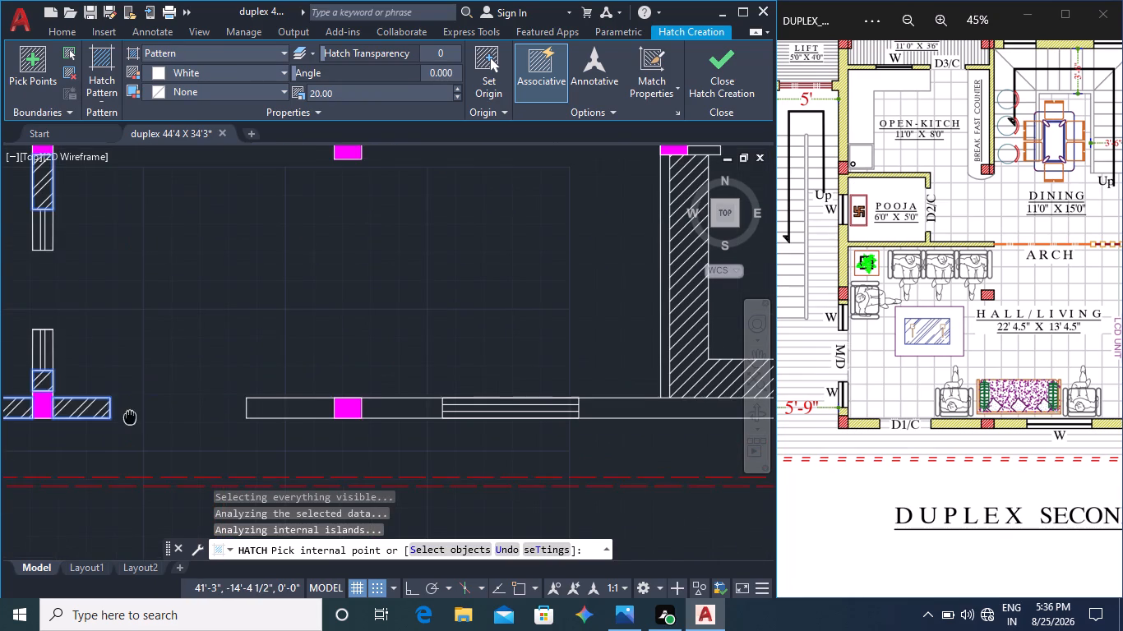
pyautogui.click(272, 415)
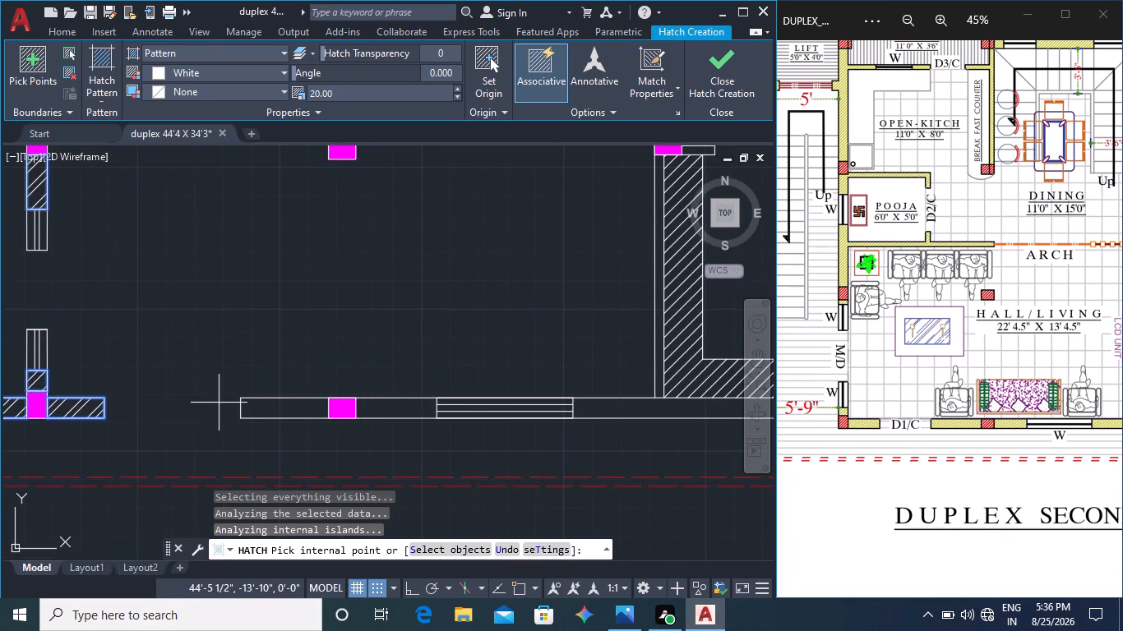
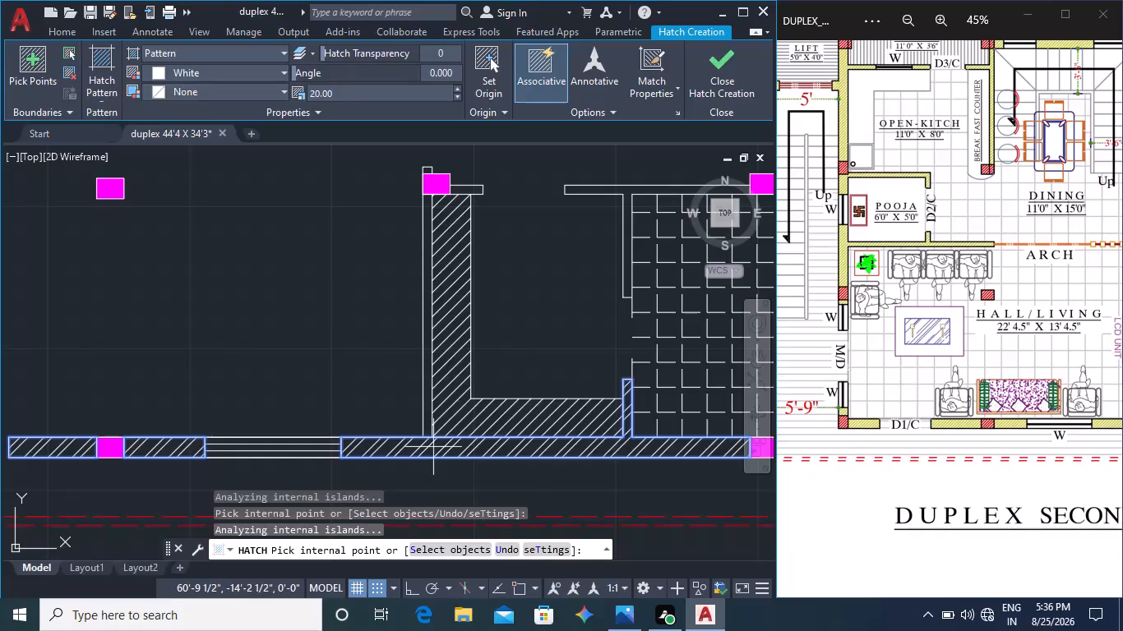
# Add the hall-side dress wall, the front corner wall, the wash room's outer wall above its vent and the M/Bed–wash room wall to the hatch.
pyautogui.click(427, 422)
pyautogui.scroll(-3, 432, 419)
pyautogui.moveTo(476, 372); pyautogui.dragTo(451, 403, button='middle')
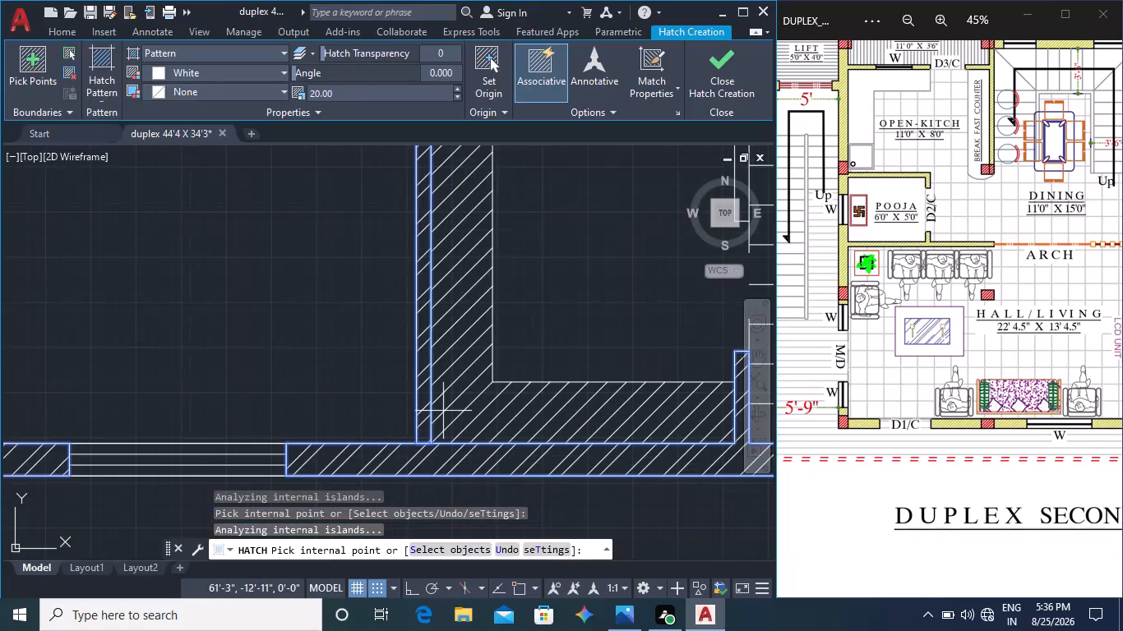
pyautogui.moveTo(451, 403); pyautogui.dragTo(426, 401, button='middle')
pyautogui.scroll(-1, 446, 387)
pyautogui.moveTo(514, 426); pyautogui.dragTo(467, 386, button='middle')
pyautogui.moveTo(467, 386); pyautogui.dragTo(239, 395, button='middle')
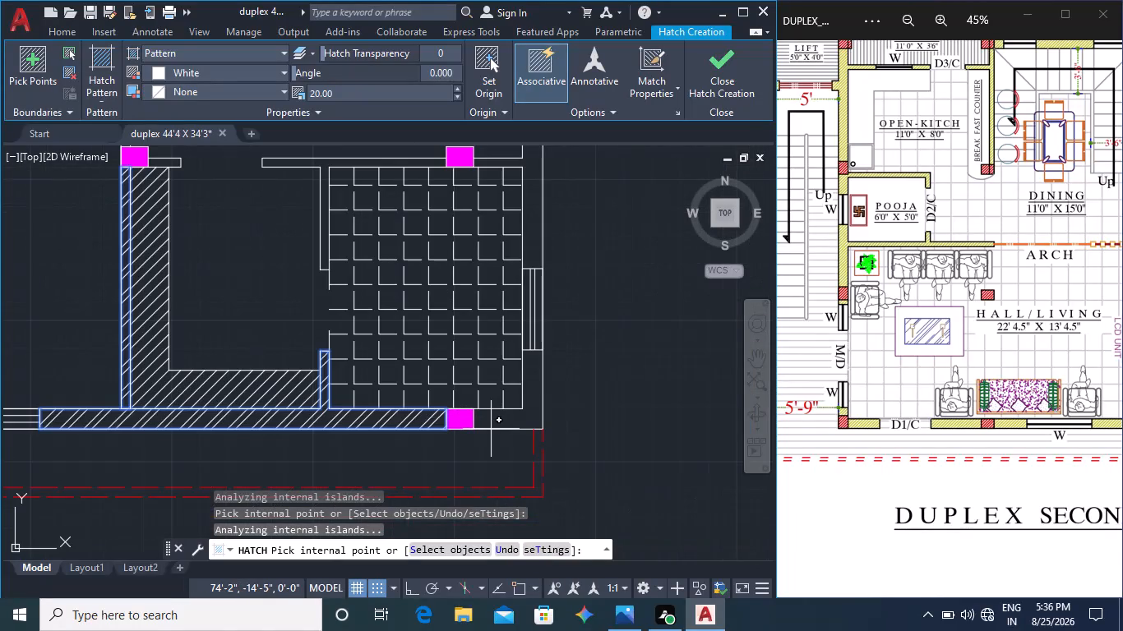
pyautogui.click(497, 424)
pyautogui.click(534, 240)
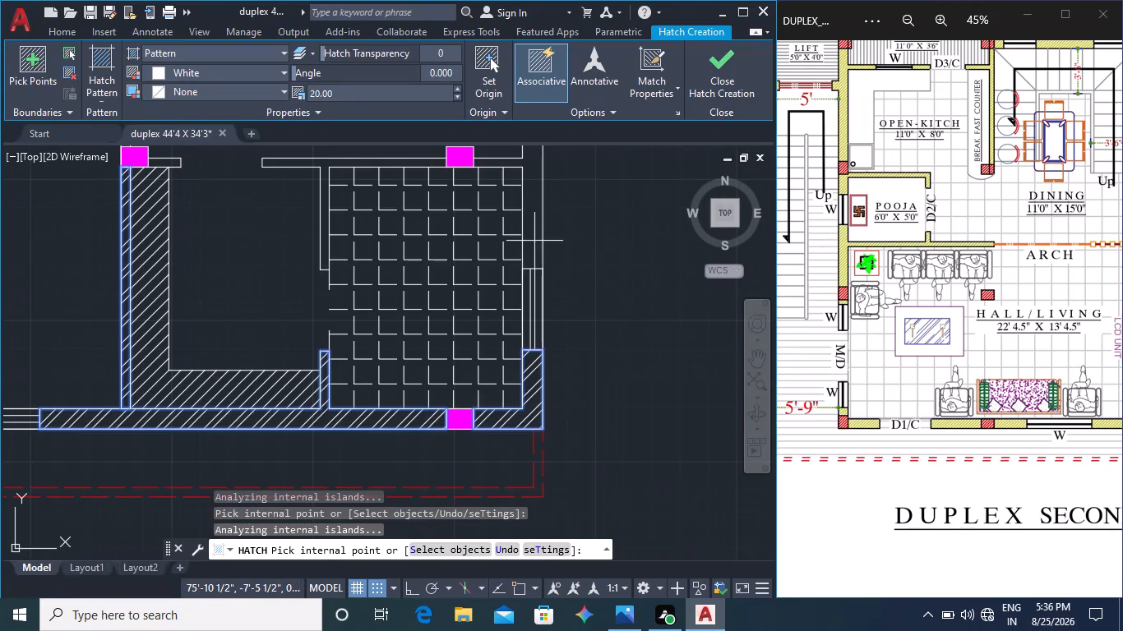
pyautogui.moveTo(441, 281); pyautogui.dragTo(465, 457, button='middle')
pyautogui.scroll(2, 330, 342)
pyautogui.click(340, 330)
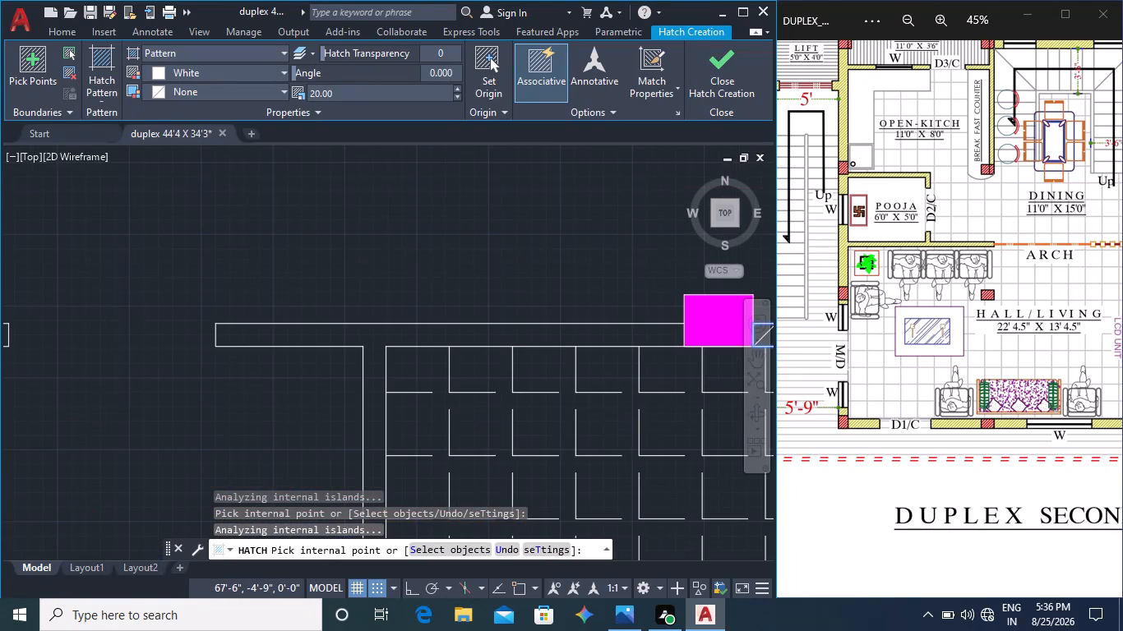
# Hatch the M/Bed outer wall between its two windows and the wall from the inner staircase's lower column down to the arch.
pyautogui.scroll(-3, 460, 363)
pyautogui.moveTo(556, 355); pyautogui.dragTo(510, 550, button='middle')
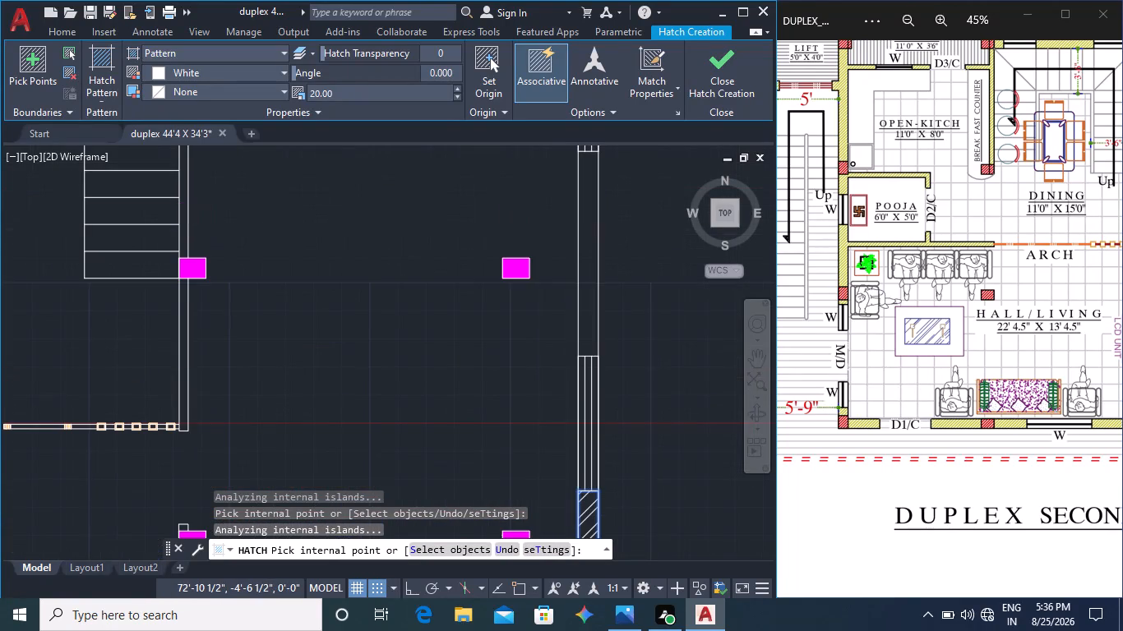
pyautogui.click(591, 332)
pyautogui.scroll(-1, 448, 370)
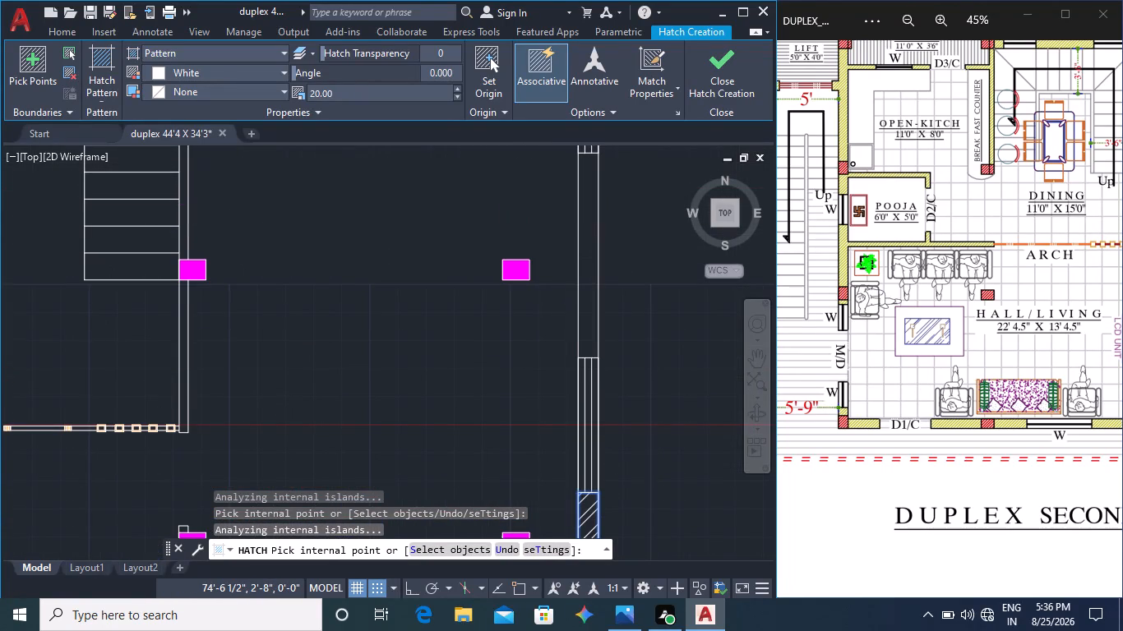
pyautogui.scroll(6, 270, 366)
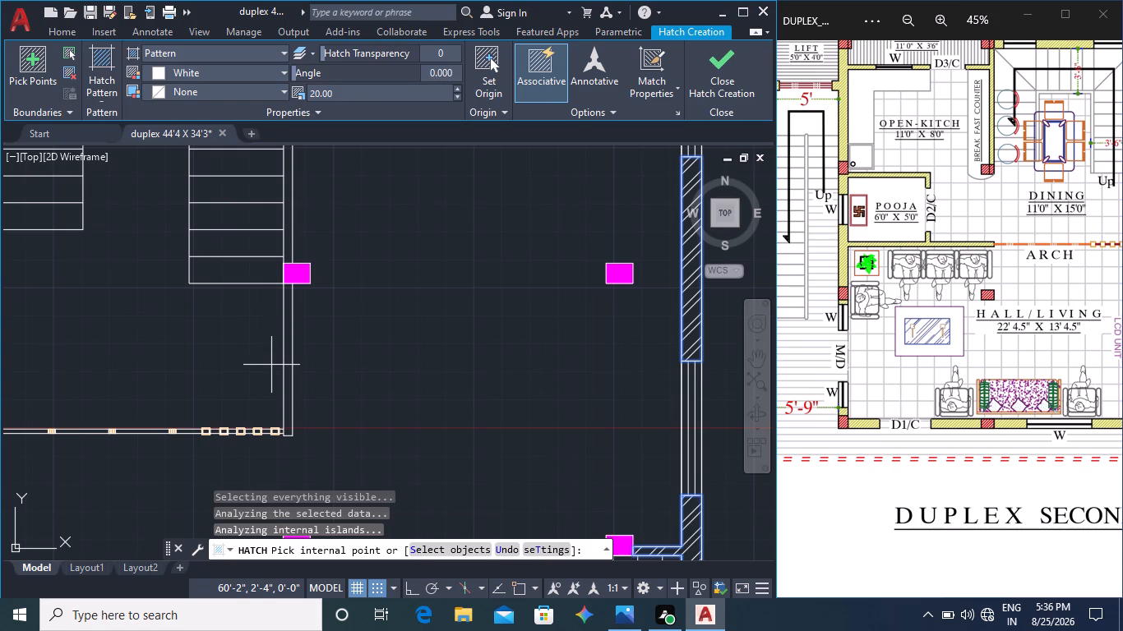
pyautogui.click(284, 357)
pyautogui.scroll(-3, 284, 357)
pyautogui.moveTo(287, 329); pyautogui.dragTo(284, 357, button='middle')
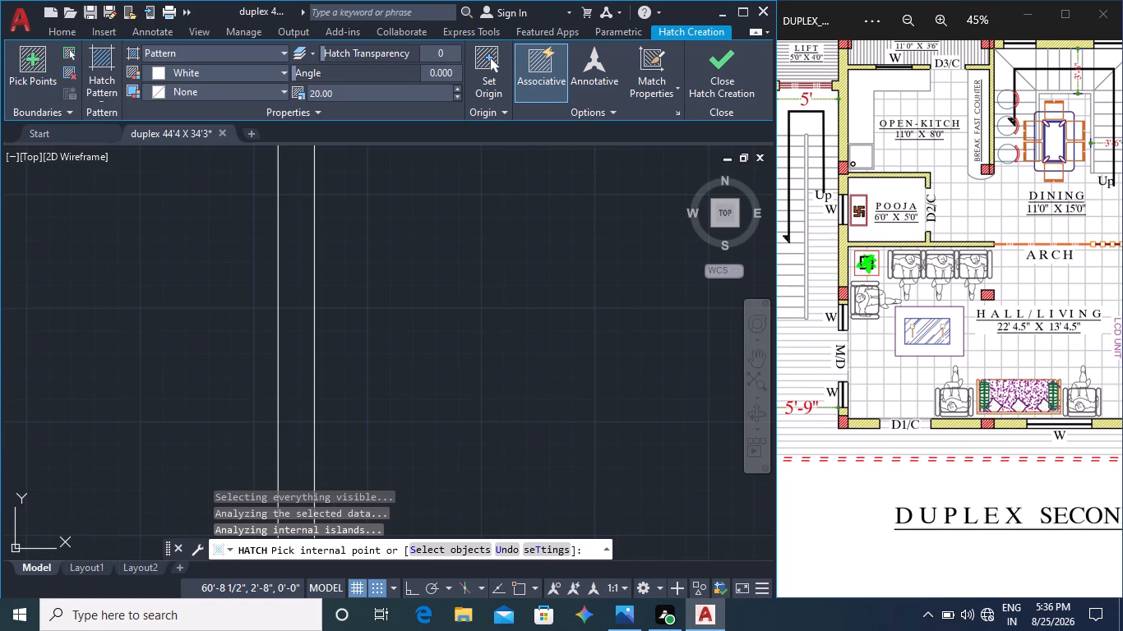
pyautogui.moveTo(284, 357); pyautogui.dragTo(295, 590, button='middle')
pyautogui.click(304, 347)
pyautogui.scroll(-5, 304, 347)
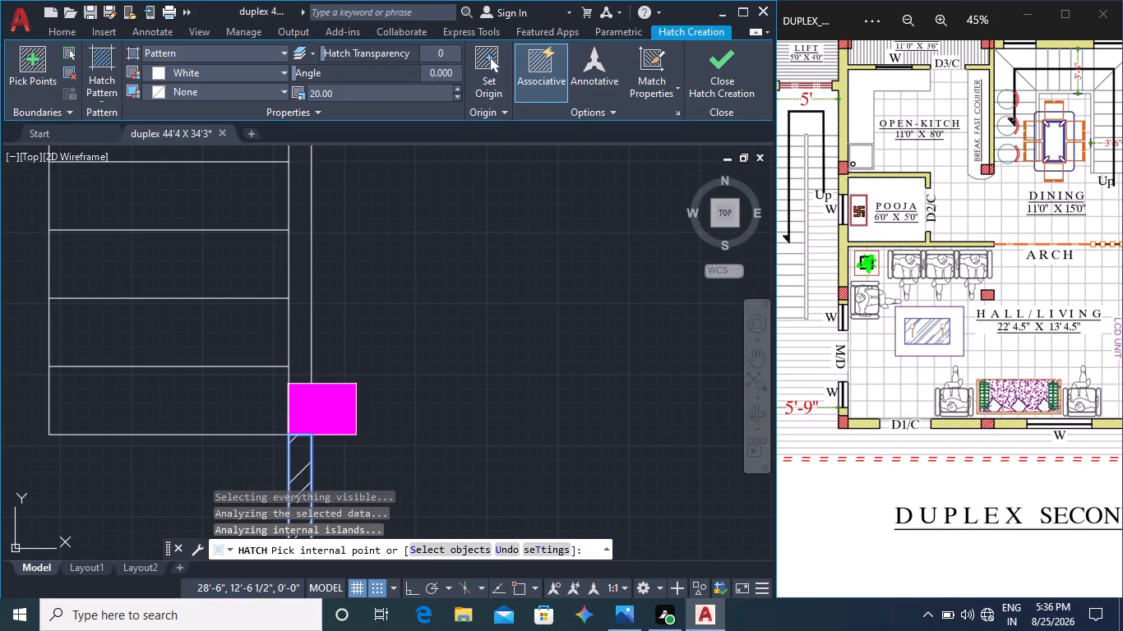
pyautogui.scroll(-2, 302, 353)
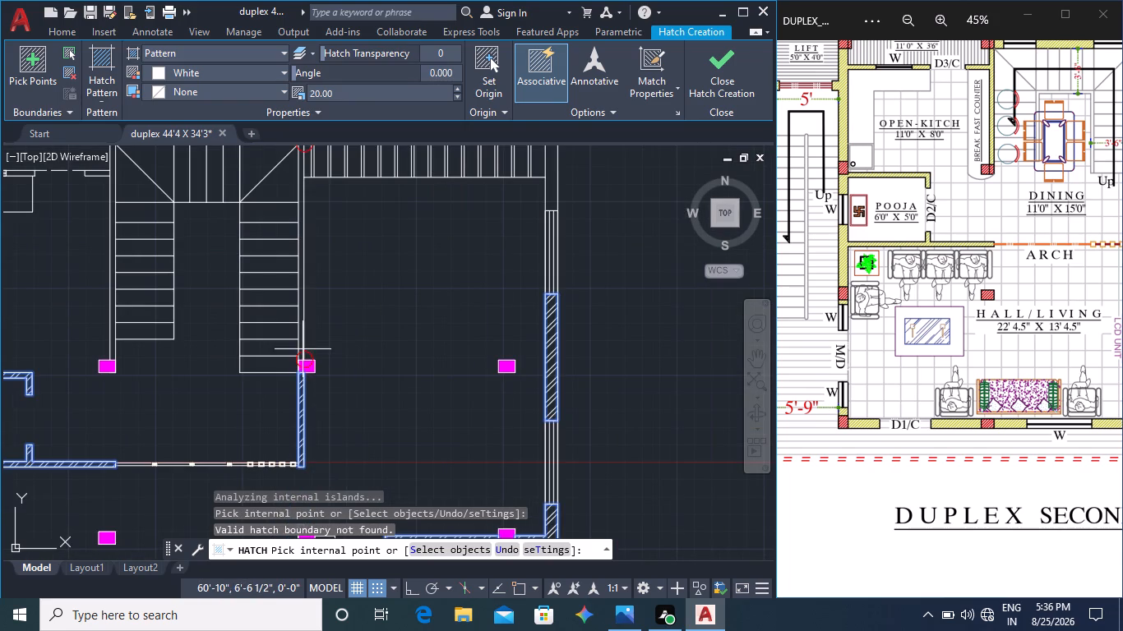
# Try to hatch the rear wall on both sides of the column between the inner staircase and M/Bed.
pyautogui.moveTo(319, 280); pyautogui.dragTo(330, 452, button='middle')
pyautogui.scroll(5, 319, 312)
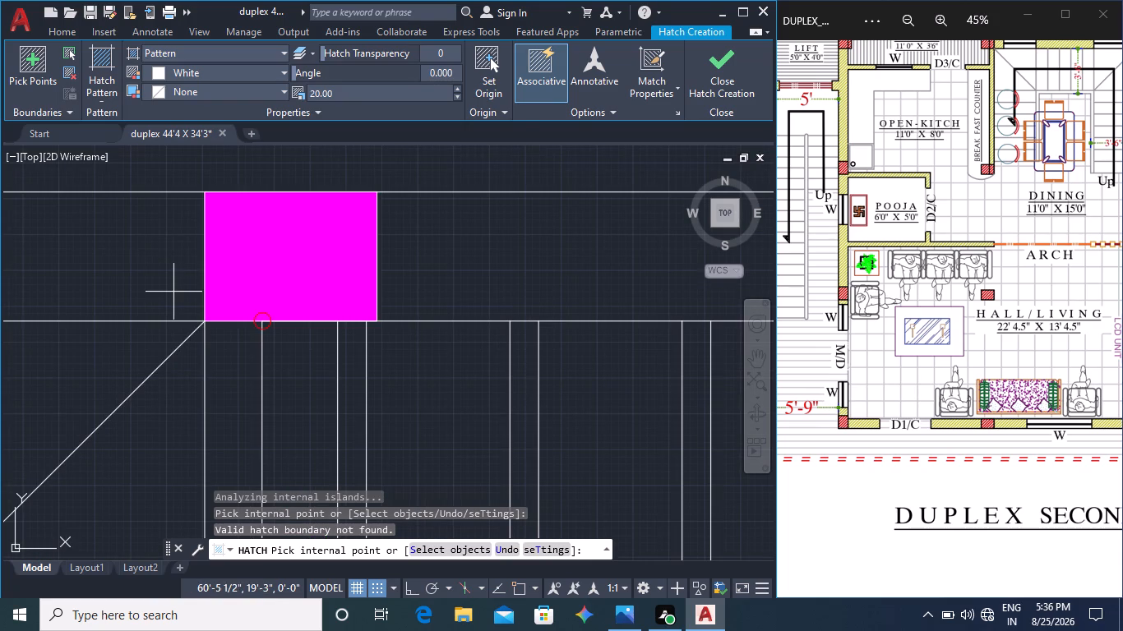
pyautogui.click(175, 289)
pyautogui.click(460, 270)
# Hatch the kitchen's rear wall pieces on both sides of its window and the piece beyond the D3/C door opening.
pyautogui.scroll(-3, 461, 274)
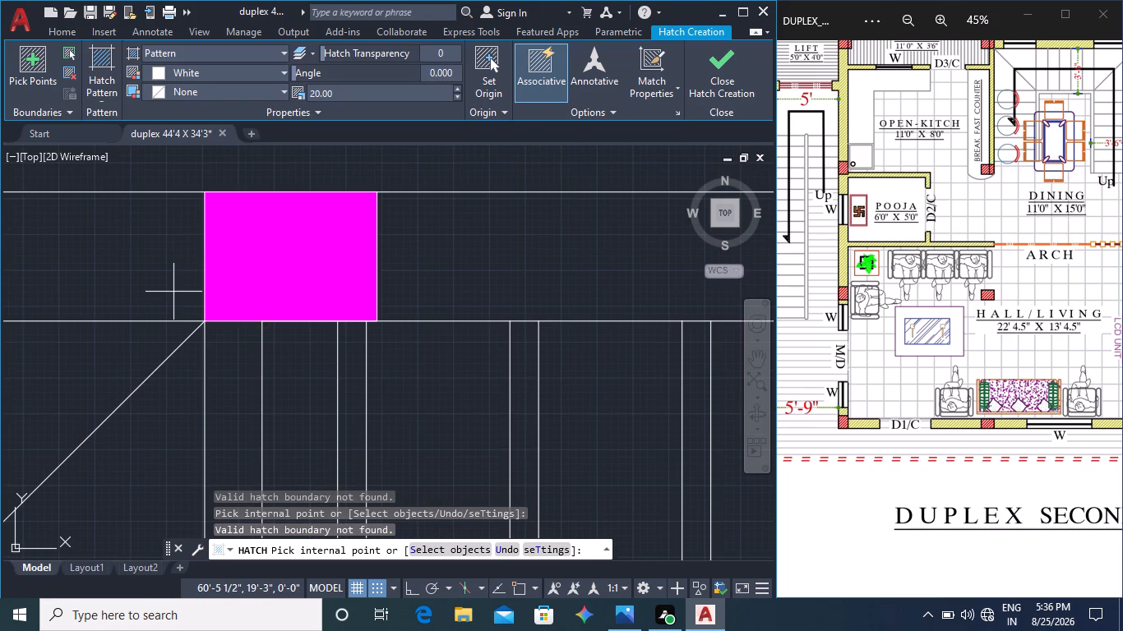
pyautogui.scroll(-2, 457, 307)
pyautogui.scroll(-1, 293, 337)
pyautogui.moveTo(155, 326); pyautogui.dragTo(405, 329, button='middle')
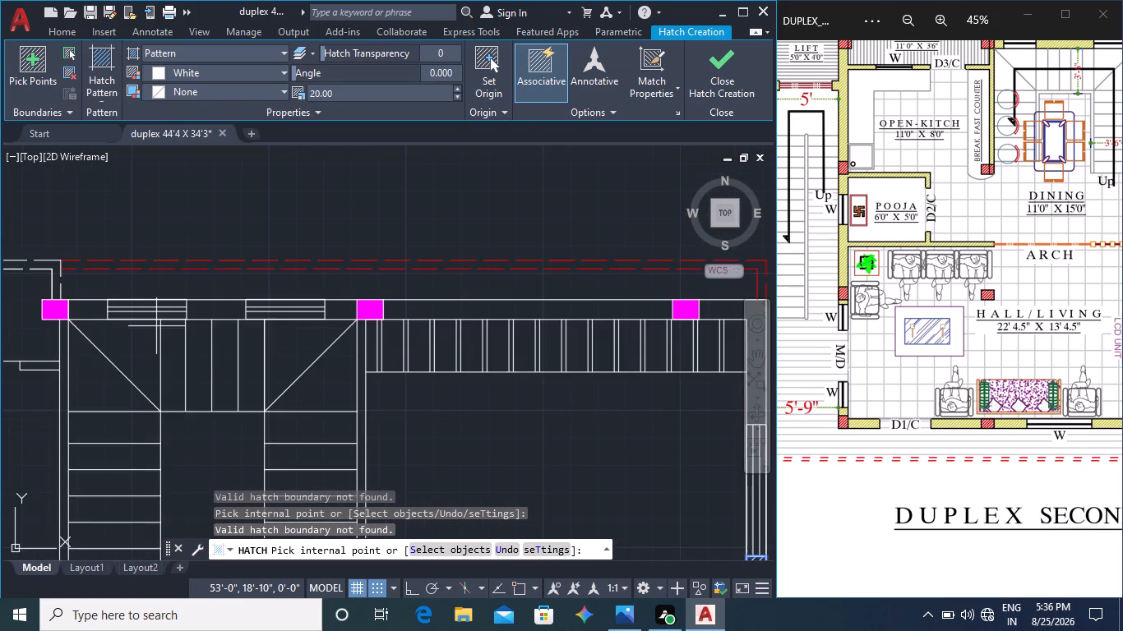
pyautogui.moveTo(405, 329); pyautogui.dragTo(473, 322, button='middle')
pyautogui.scroll(3, 141, 273)
pyautogui.scroll(-2, 164, 339)
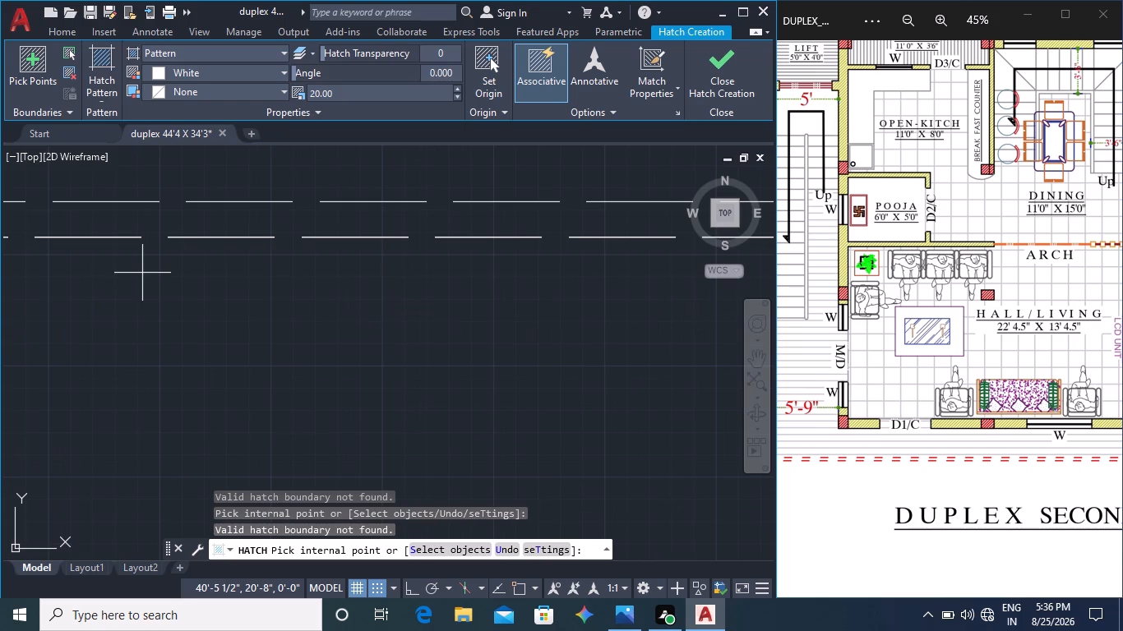
pyautogui.moveTo(205, 418); pyautogui.dragTo(247, 274, button='middle')
pyautogui.scroll(3, 127, 299)
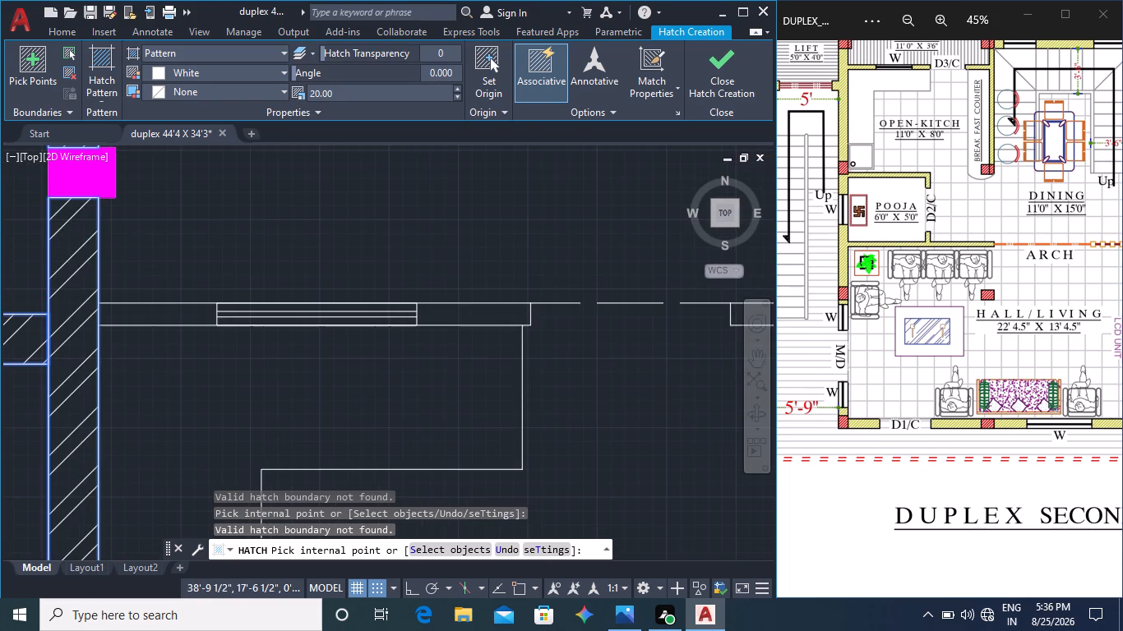
pyautogui.click(131, 328)
pyautogui.moveTo(521, 380); pyautogui.dragTo(78, 403, button='middle')
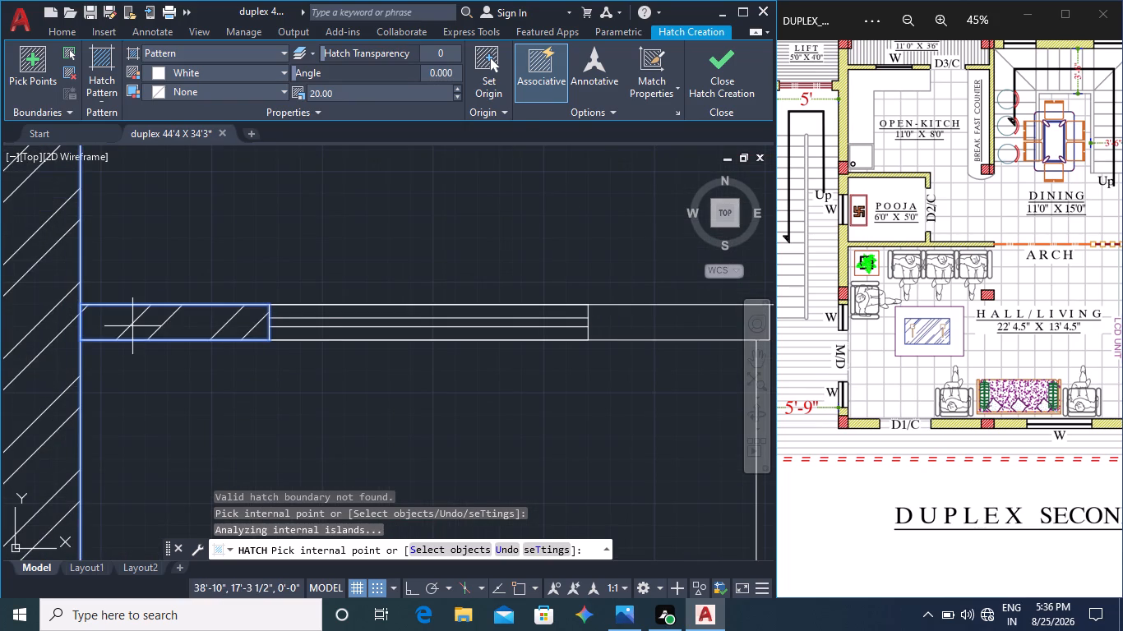
pyautogui.click(178, 352)
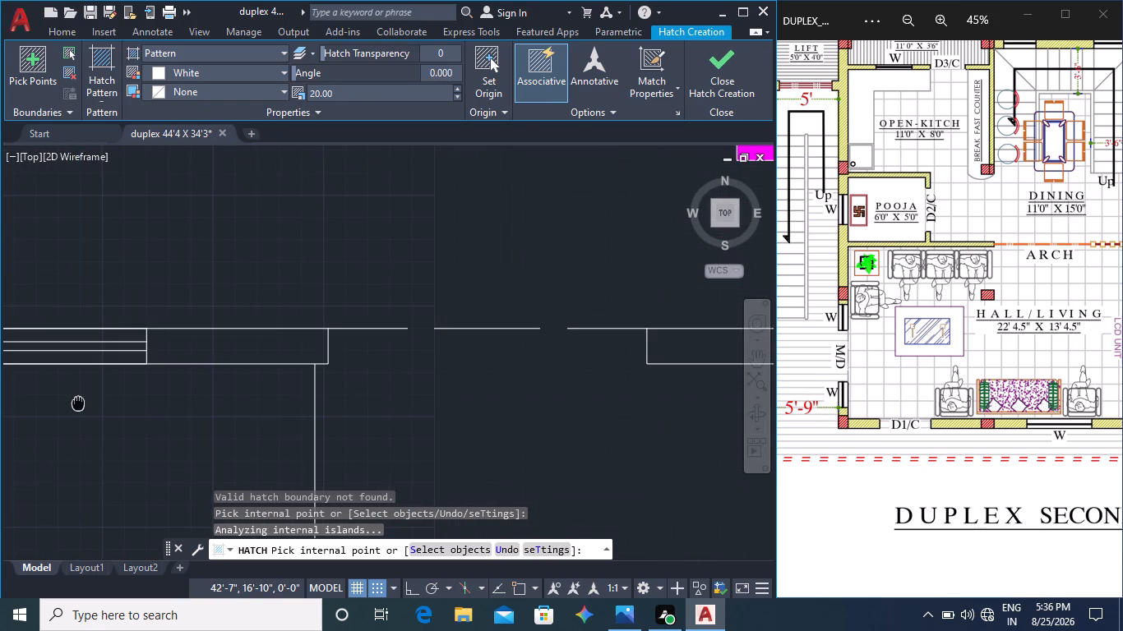
pyautogui.scroll(-3, 223, 389)
pyautogui.scroll(-1, 256, 450)
pyautogui.moveTo(264, 463); pyautogui.dragTo(281, 341, button='middle')
pyautogui.scroll(4, 374, 278)
pyautogui.click(372, 285)
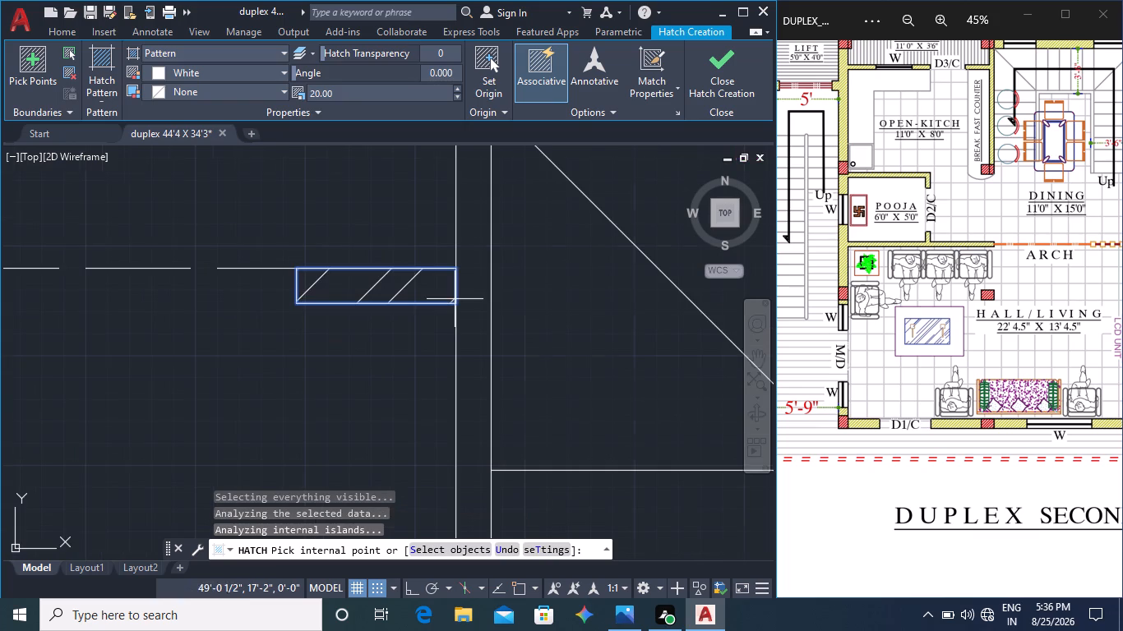
# Hatch the long wall between the kitchen and the inner staircase, from the rear column down to the lower column.
pyautogui.click(483, 294)
pyautogui.scroll(-4, 482, 370)
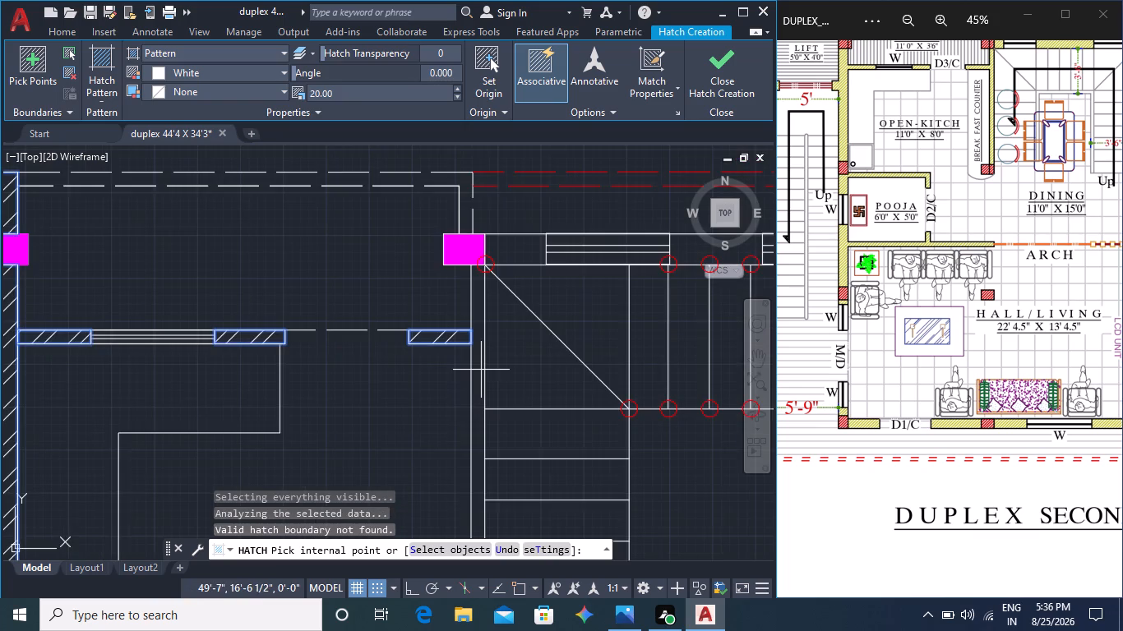
pyautogui.moveTo(493, 393); pyautogui.dragTo(421, 276, button='middle')
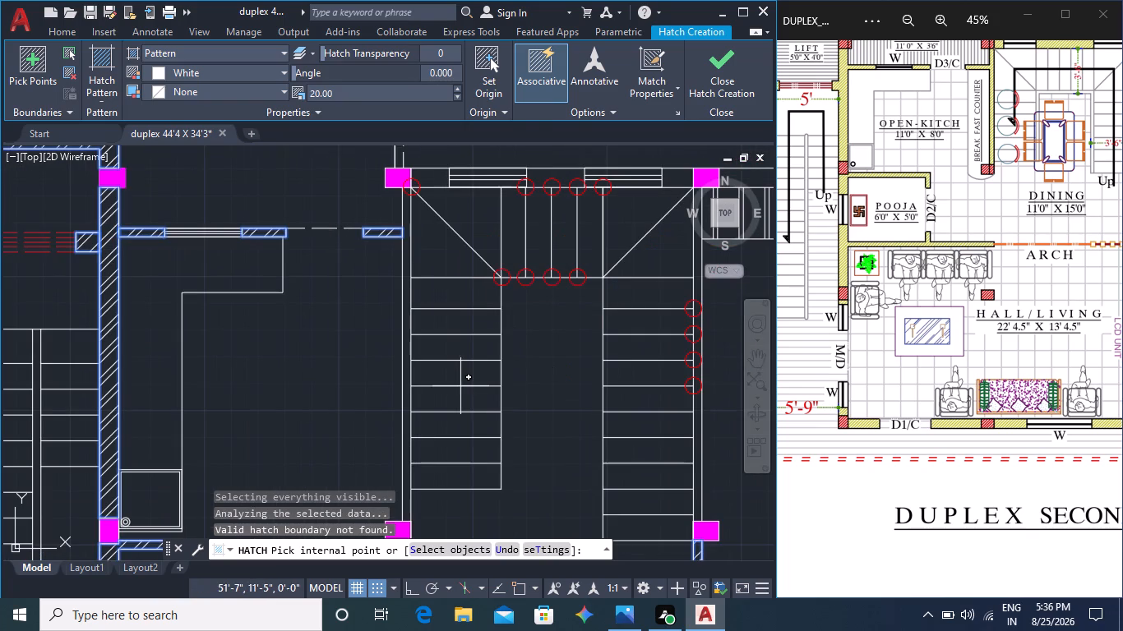
pyautogui.moveTo(453, 401); pyautogui.dragTo(451, 380, button='middle')
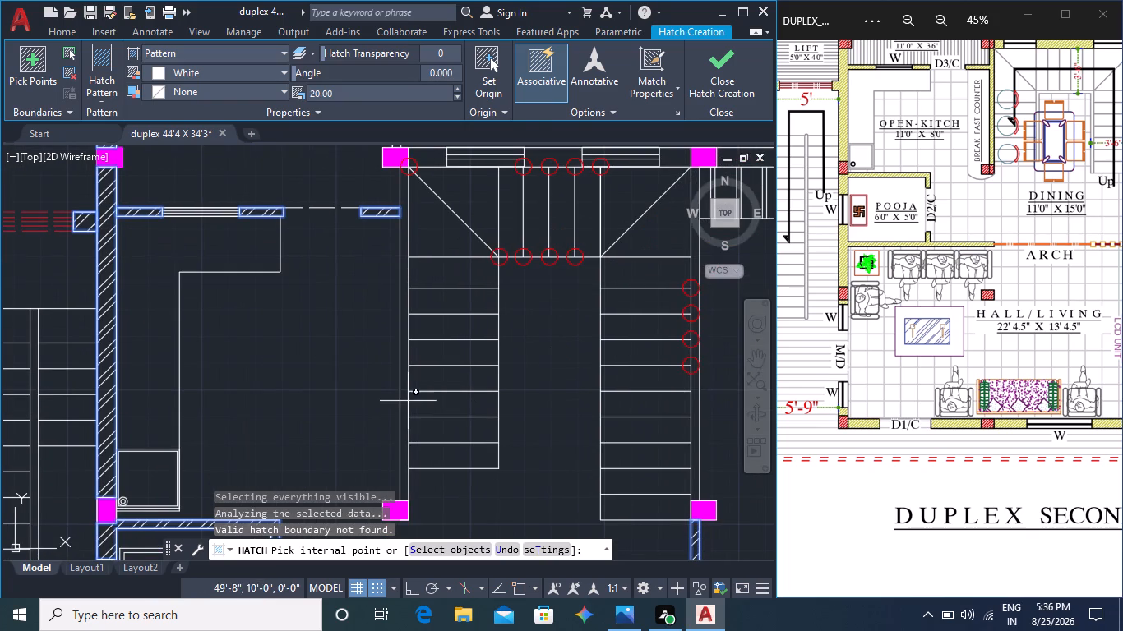
pyautogui.click(404, 407)
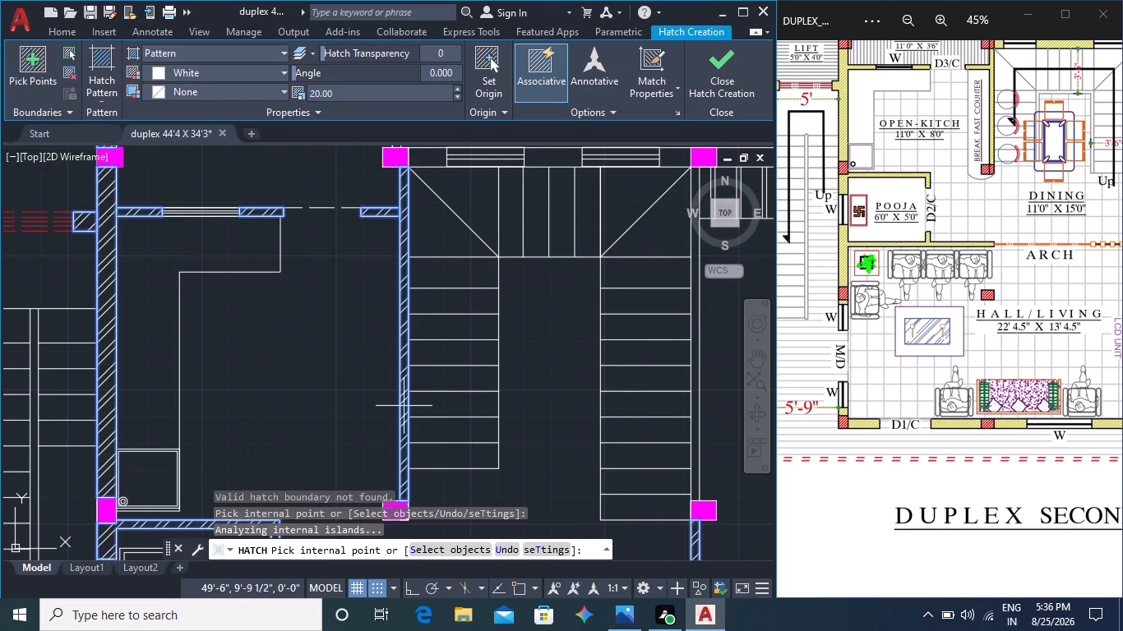
# Hatch the rear wall pieces around the two inner staircase windows and the rear wall between the two M/Bed columns.
pyautogui.click(431, 154)
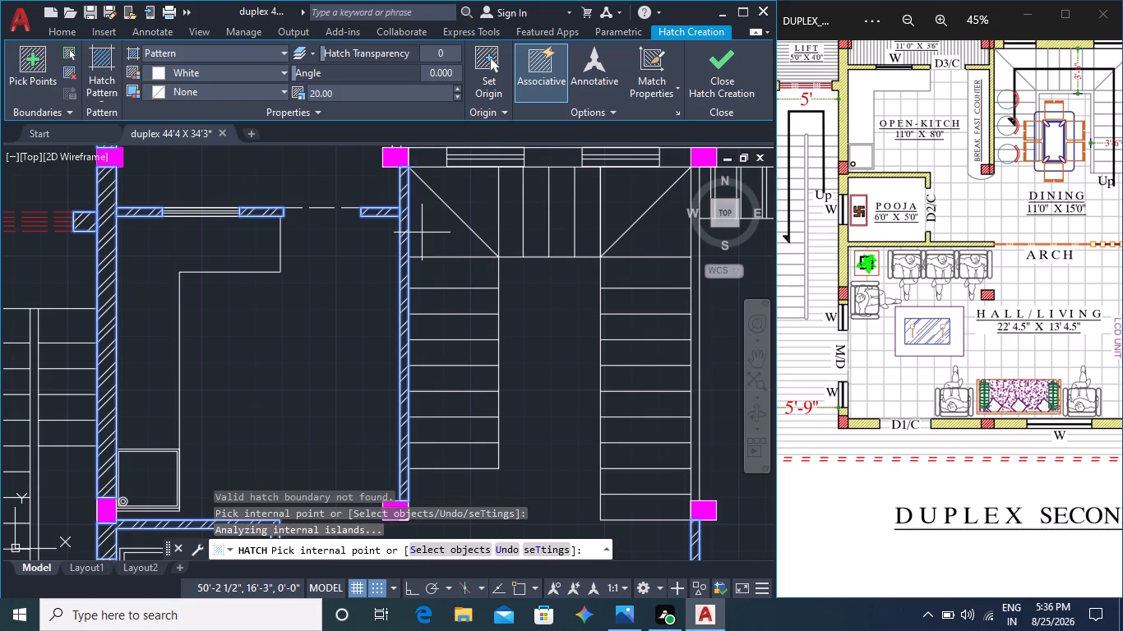
pyautogui.moveTo(466, 264); pyautogui.dragTo(190, 353, button='middle')
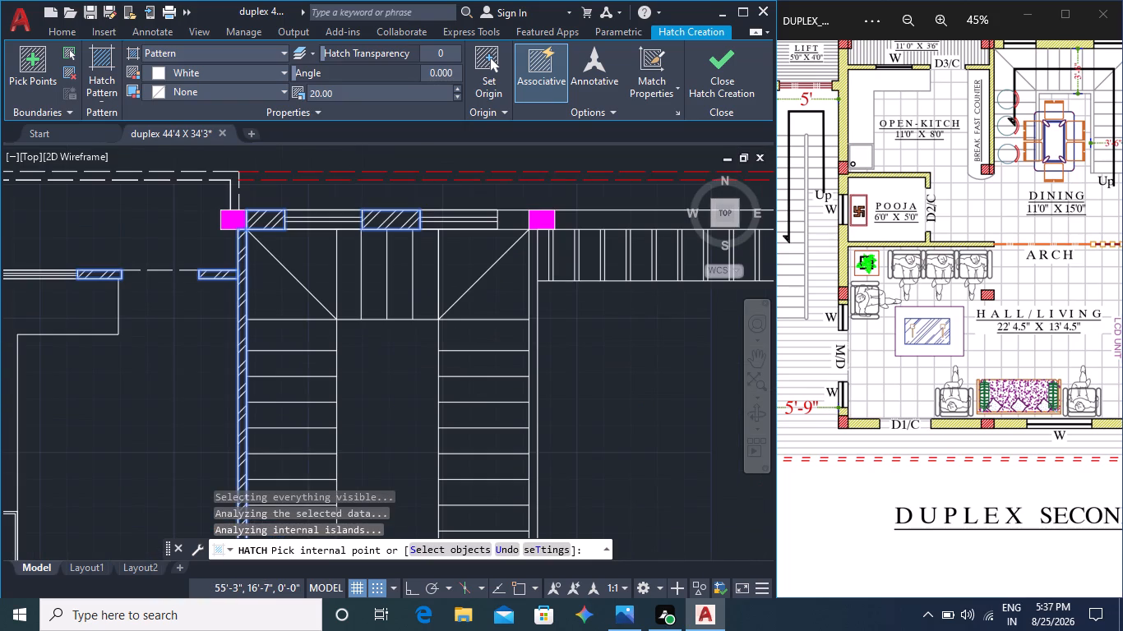
pyautogui.click(398, 248)
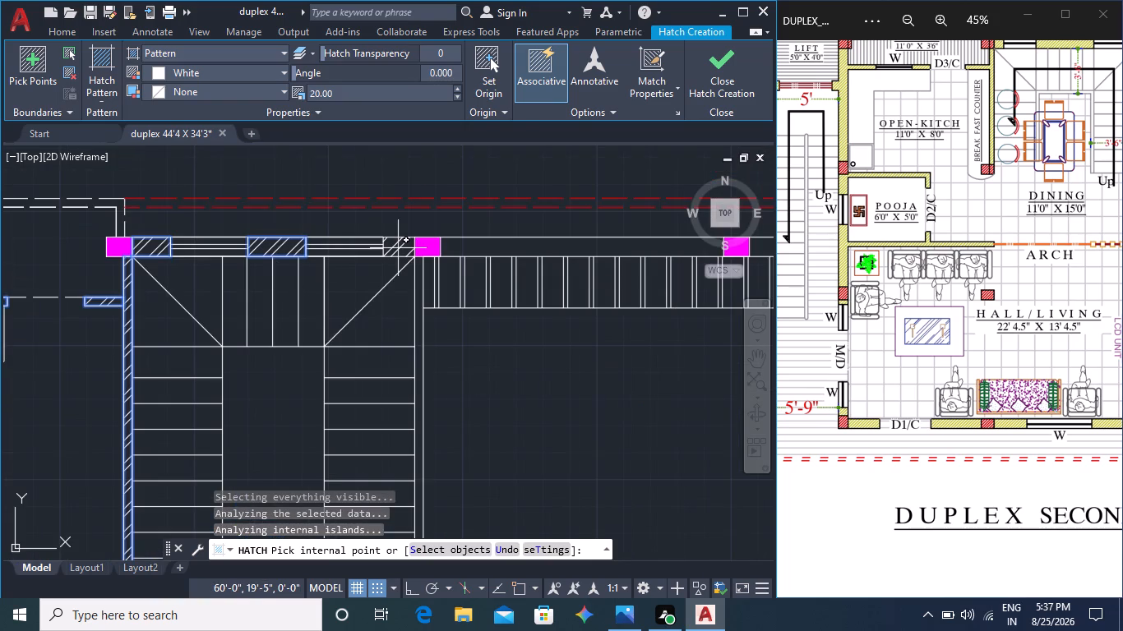
pyautogui.click(506, 242)
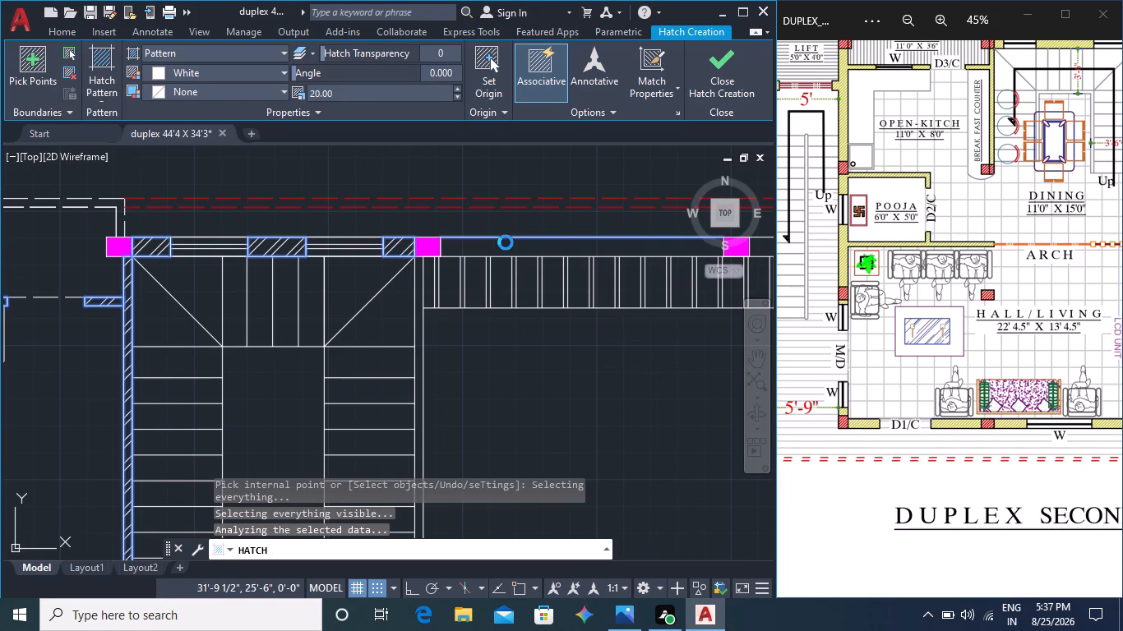
# Hatch the long wall between the inner staircase and M/Bed, between its upper and lower columns.
pyautogui.scroll(3, 421, 403)
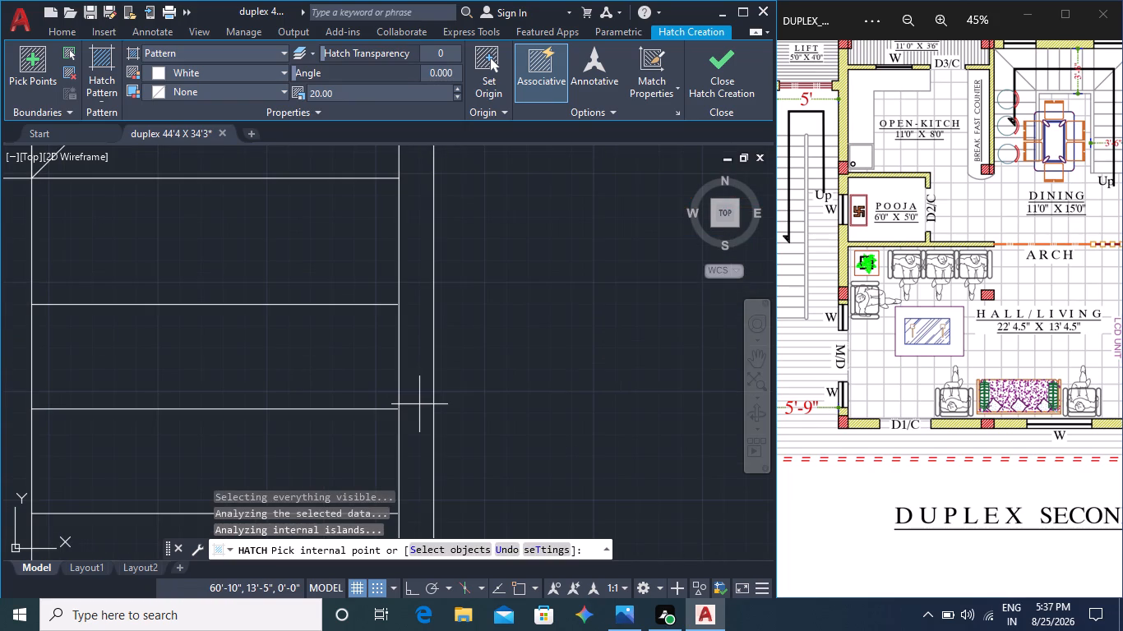
pyautogui.click(421, 403)
pyautogui.click(415, 408)
pyautogui.click(415, 408)
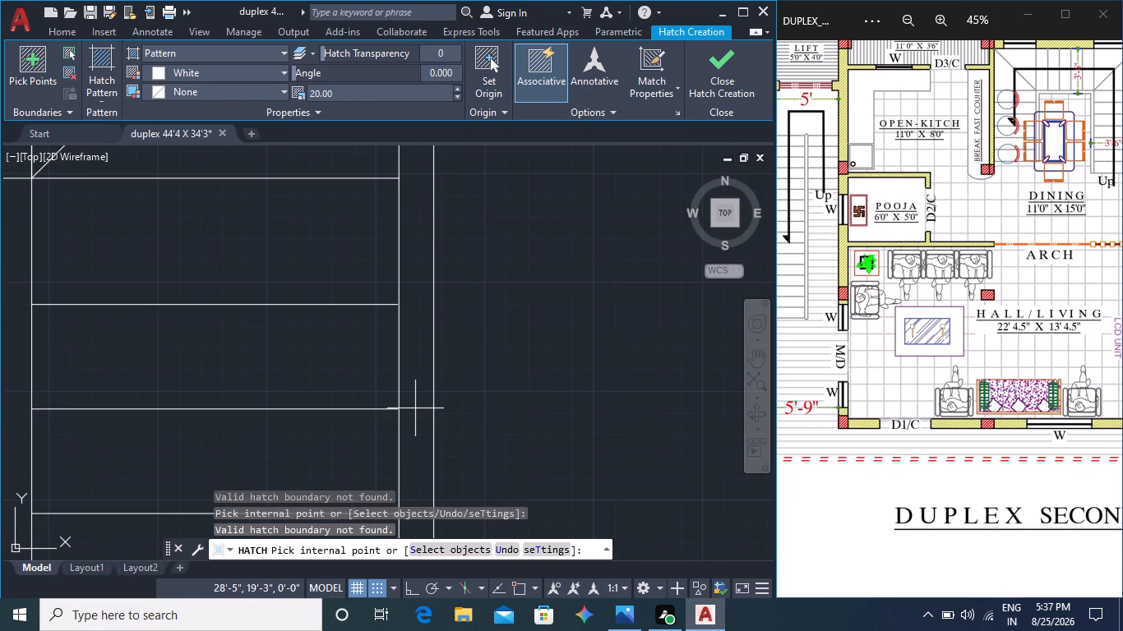
pyautogui.scroll(-3, 410, 430)
pyautogui.click(410, 430)
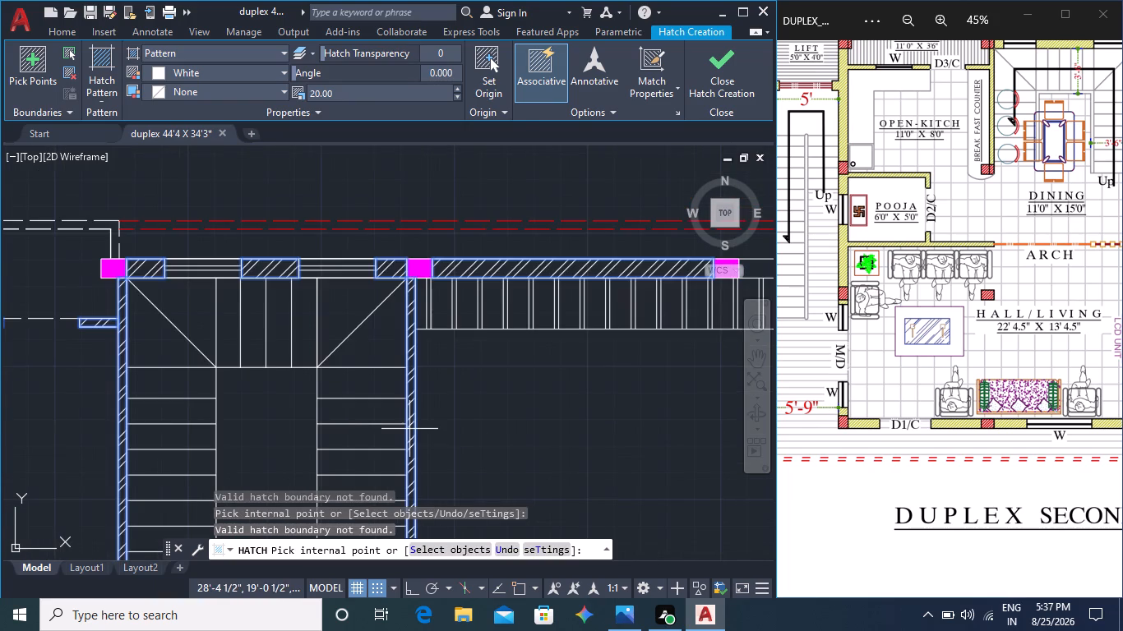
# Hatch M/Bed's rear corner wall from the last rear column around to the upper side window.
pyautogui.moveTo(439, 463); pyautogui.dragTo(418, 274, button='middle')
pyautogui.scroll(-2, 424, 385)
pyautogui.moveTo(446, 450); pyautogui.dragTo(442, 382, button='middle')
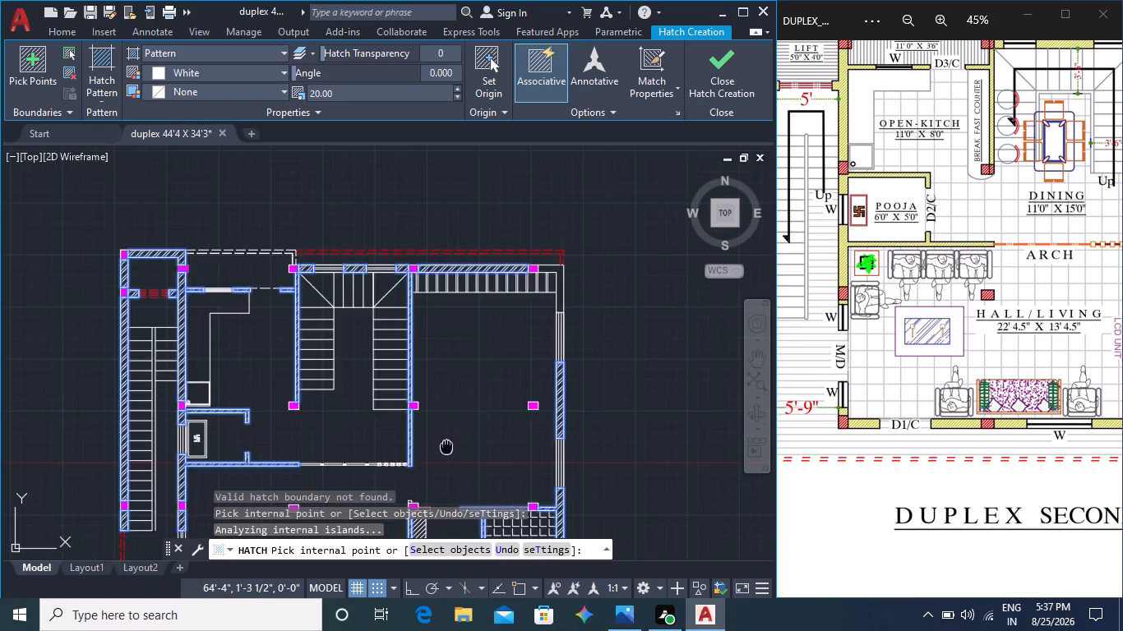
pyautogui.scroll(3, 564, 204)
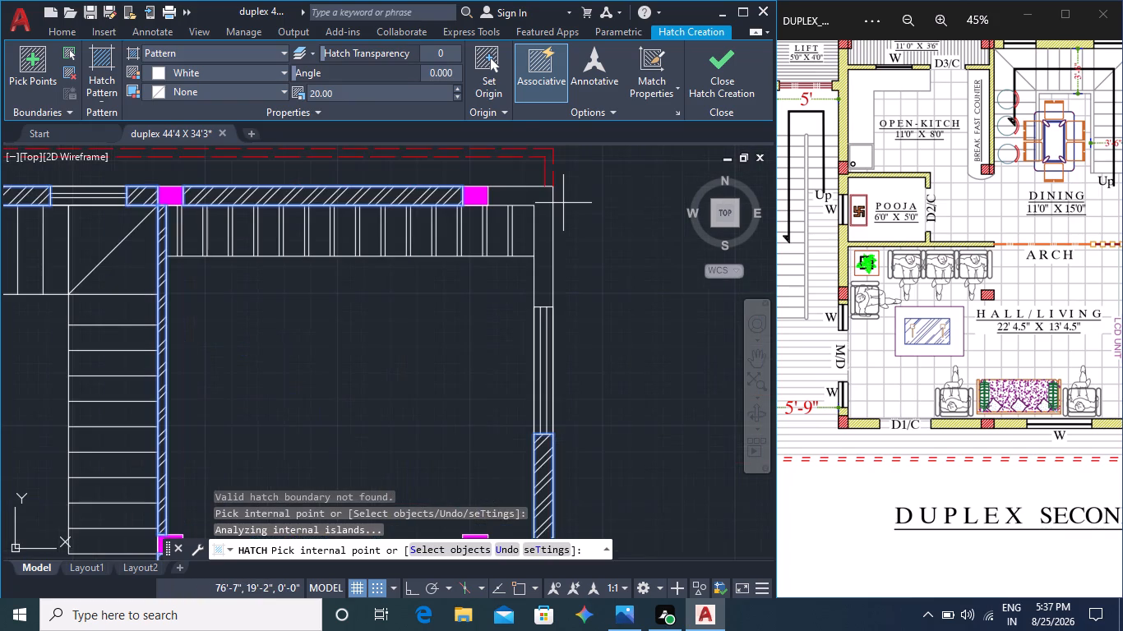
pyautogui.click(543, 239)
# Switch to the reference image and examine the wall layout of the M/Bed, dress and wash room area.
pyautogui.moveTo(973, 320); pyautogui.dragTo(973, 320, button='middle')
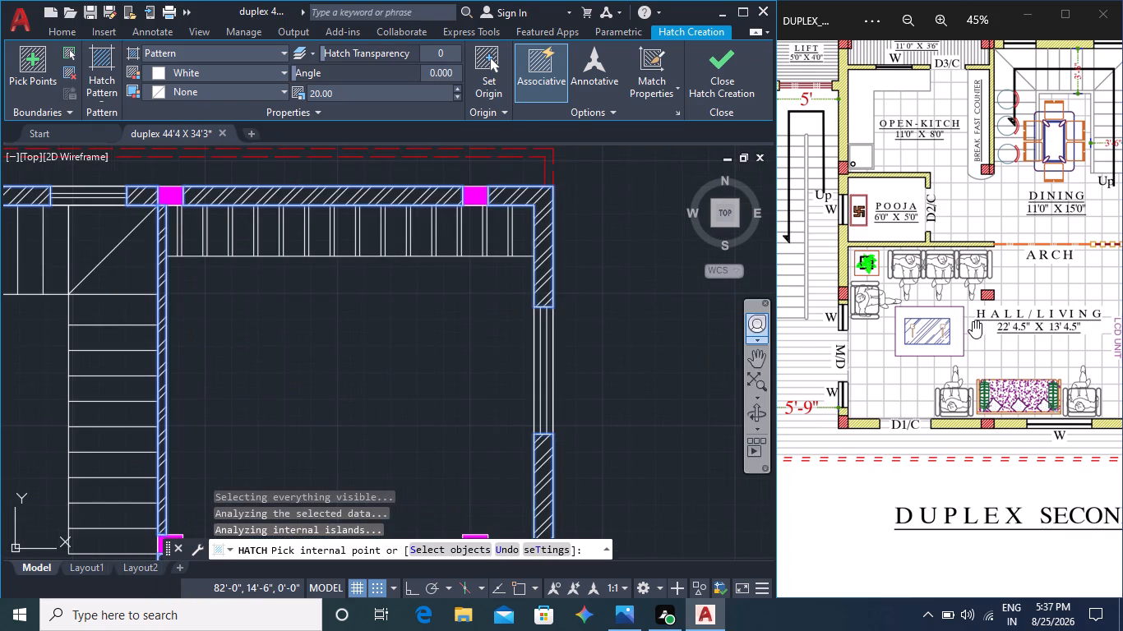
pyautogui.moveTo(973, 320); pyautogui.dragTo(894, 338, button='middle')
pyautogui.moveTo(927, 291); pyautogui.dragTo(785, 413, button='middle')
pyautogui.moveTo(886, 320); pyautogui.dragTo(663, 366, button='middle')
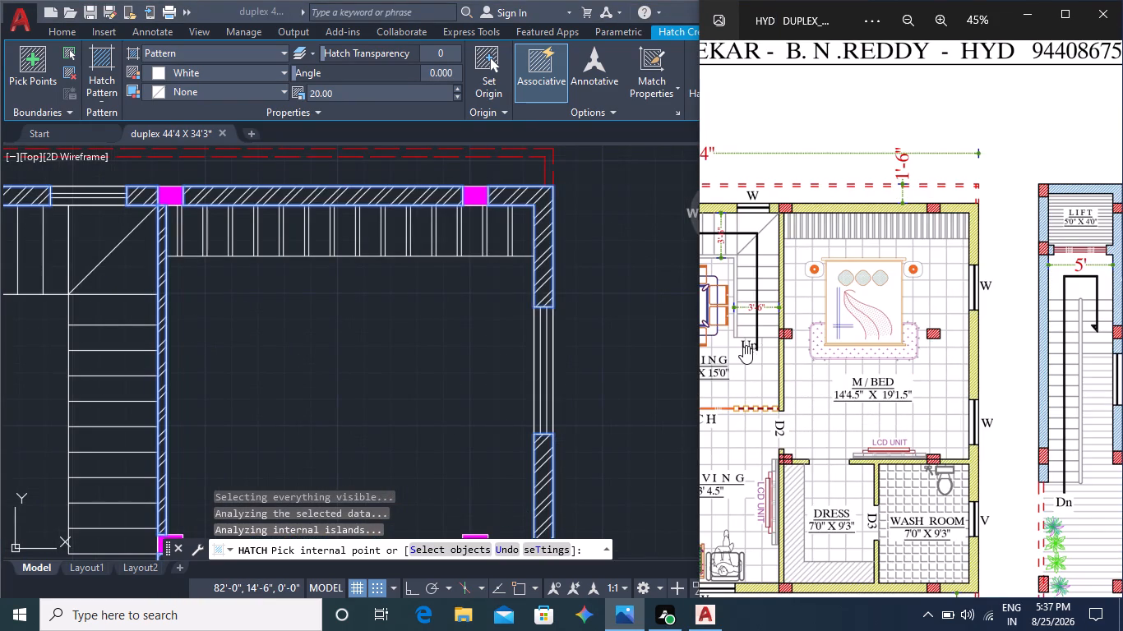
# Compare the hatched plan with the second-floor reference across the M/Bed, dining and hall areas, and finish the wall hatch.
pyautogui.moveTo(782, 357); pyautogui.dragTo(820, 274, button='middle')
pyautogui.scroll(-2, 830, 295)
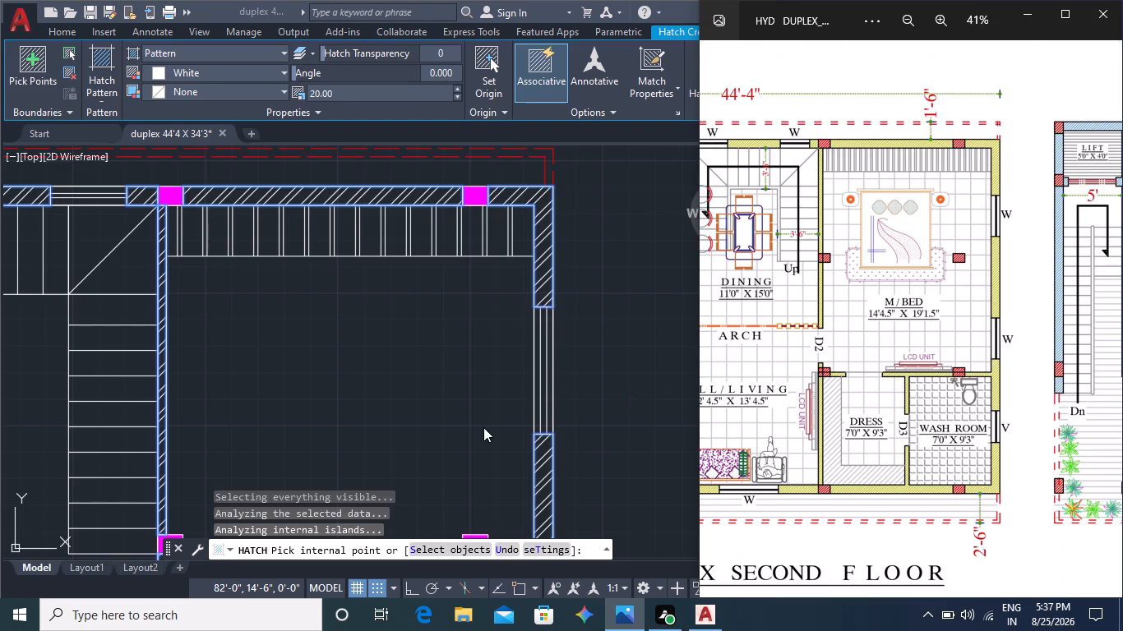
pyautogui.scroll(-1, 483, 427)
pyautogui.moveTo(856, 351); pyautogui.dragTo(928, 309, button='middle')
pyautogui.moveTo(823, 365); pyautogui.dragTo(824, 365, button='middle')
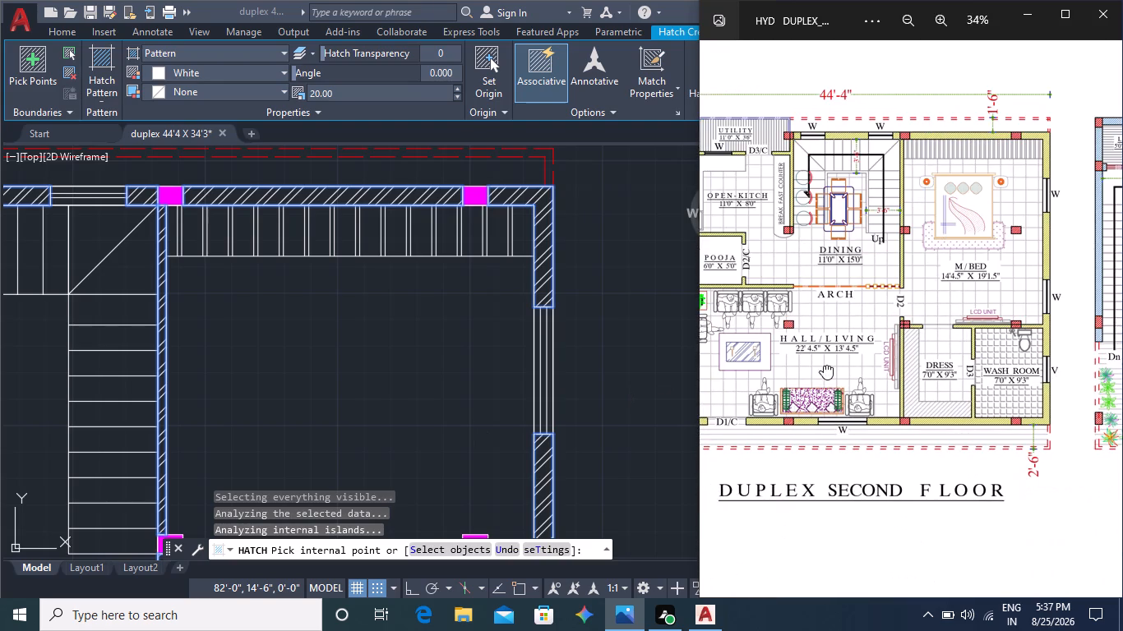
pyautogui.moveTo(824, 365); pyautogui.dragTo(913, 354, button='middle')
pyautogui.moveTo(270, 432); pyautogui.dragTo(454, 403, button='middle')
pyautogui.scroll(-2, 356, 395)
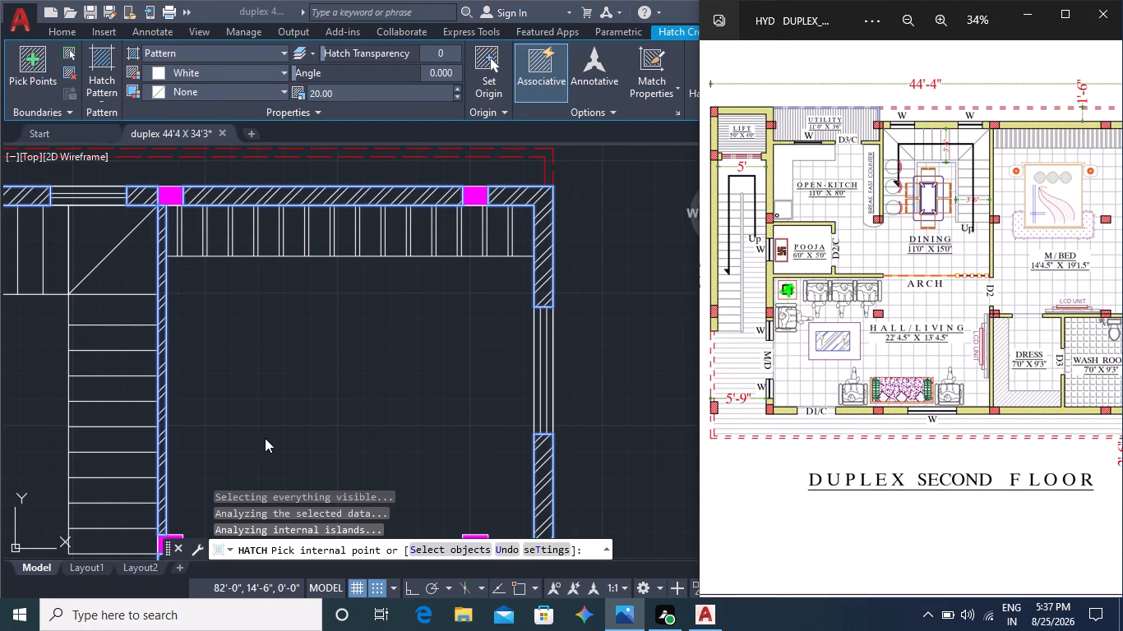
pyautogui.moveTo(317, 398); pyautogui.dragTo(455, 368, button='middle')
pyautogui.moveTo(285, 386); pyautogui.dragTo(395, 356, button='middle')
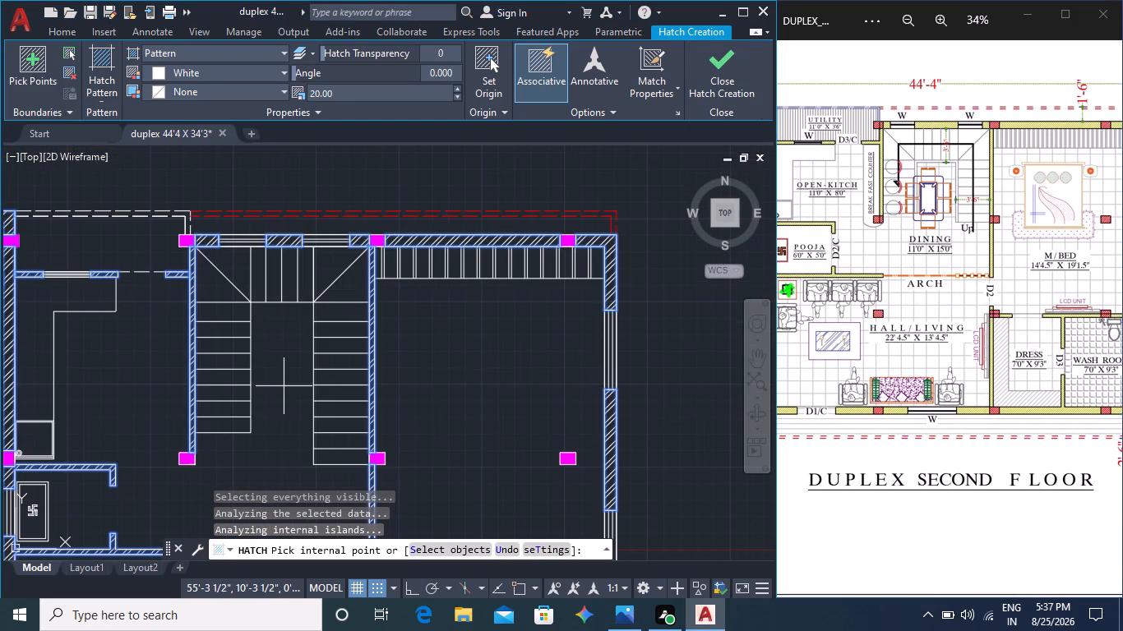
pyautogui.scroll(-1, 418, 417)
pyautogui.moveTo(418, 440); pyautogui.dragTo(432, 329, button='middle')
pyautogui.moveTo(404, 446); pyautogui.dragTo(399, 399, button='middle')
pyautogui.scroll(-1, 883, 379)
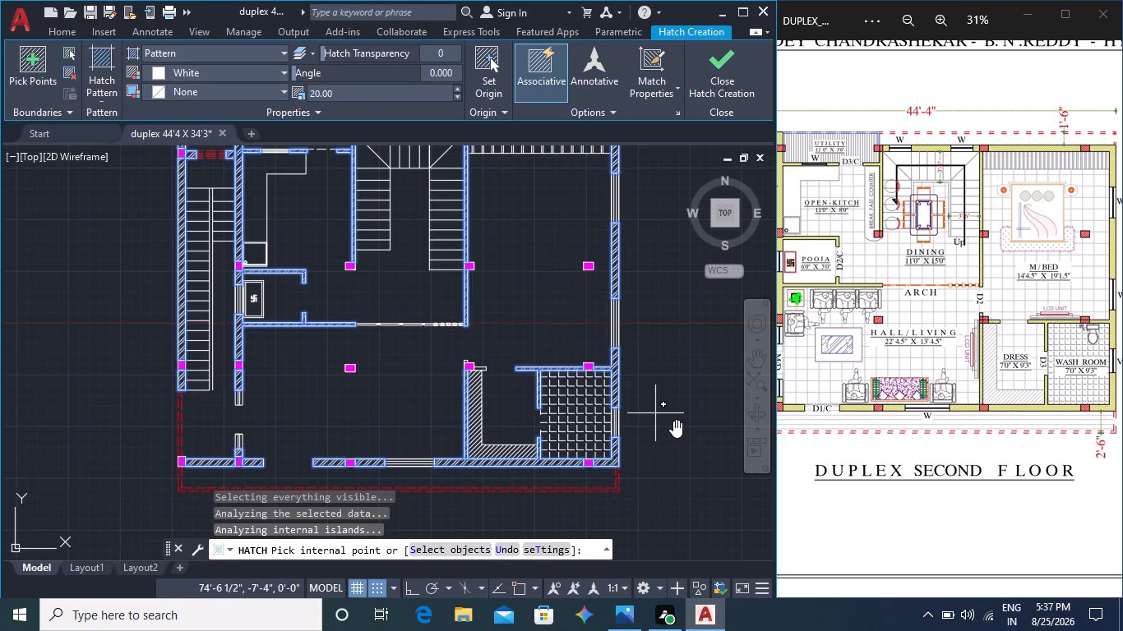
pyautogui.moveTo(870, 426); pyautogui.dragTo(932, 424, button='middle')
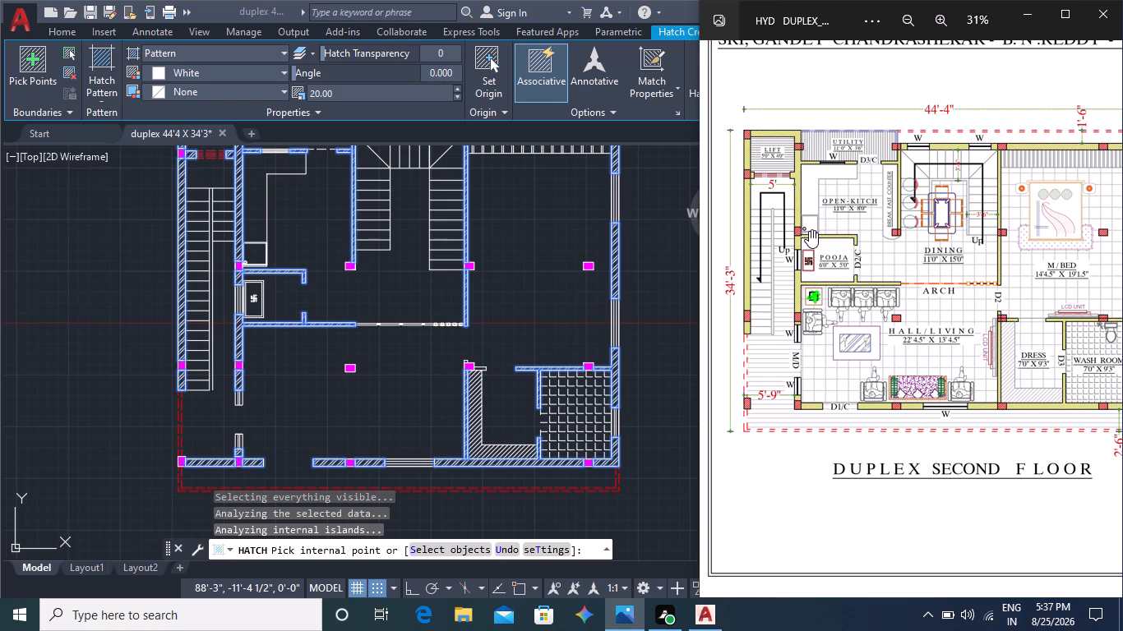
pyautogui.moveTo(468, 280); pyautogui.dragTo(459, 372, button='middle')
pyautogui.moveTo(478, 303); pyautogui.dragTo(483, 367, button='middle')
pyautogui.press('Escape')
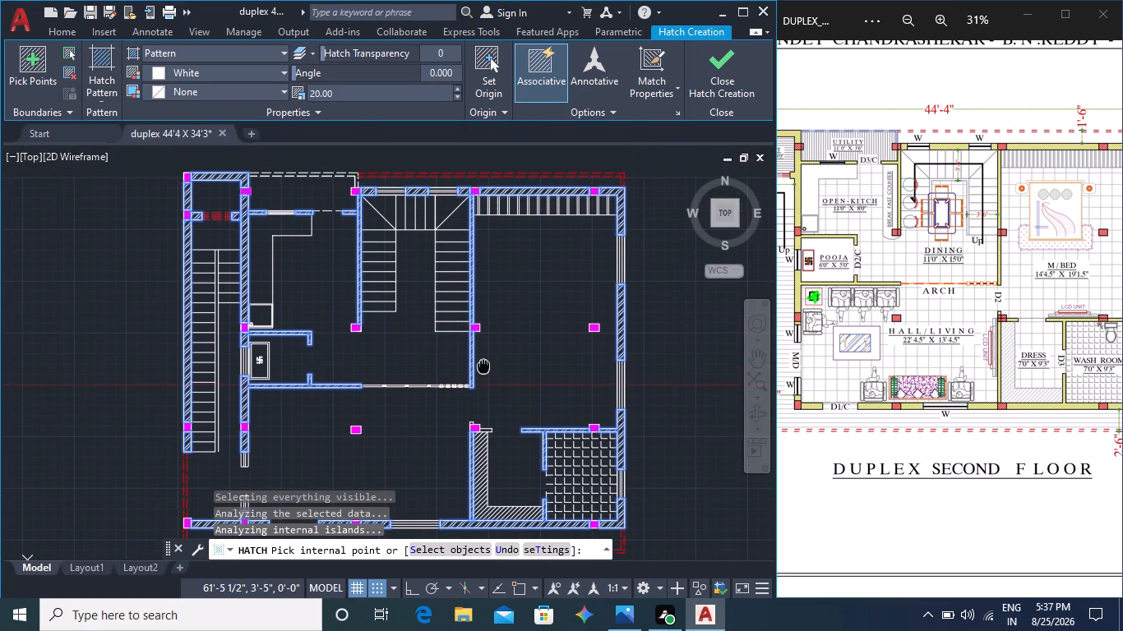
# Examine the reference image from the second-floor hall to the third-floor balcony, checking the wall hatch colour.
pyautogui.moveTo(545, 374); pyautogui.dragTo(552, 350, button='middle')
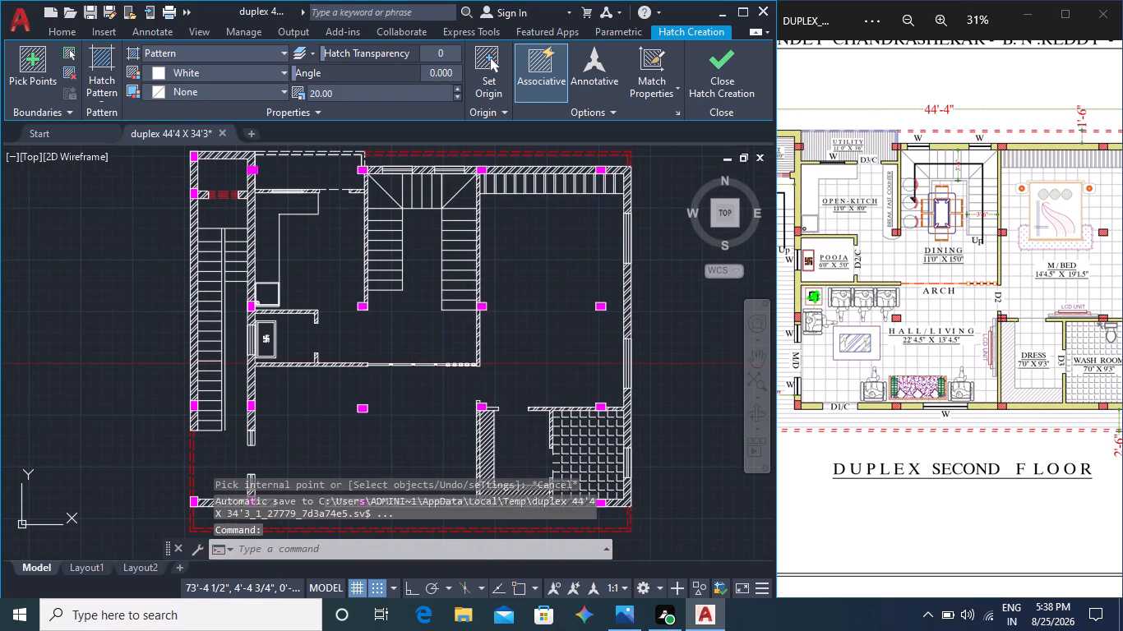
pyautogui.scroll(2, 553, 355)
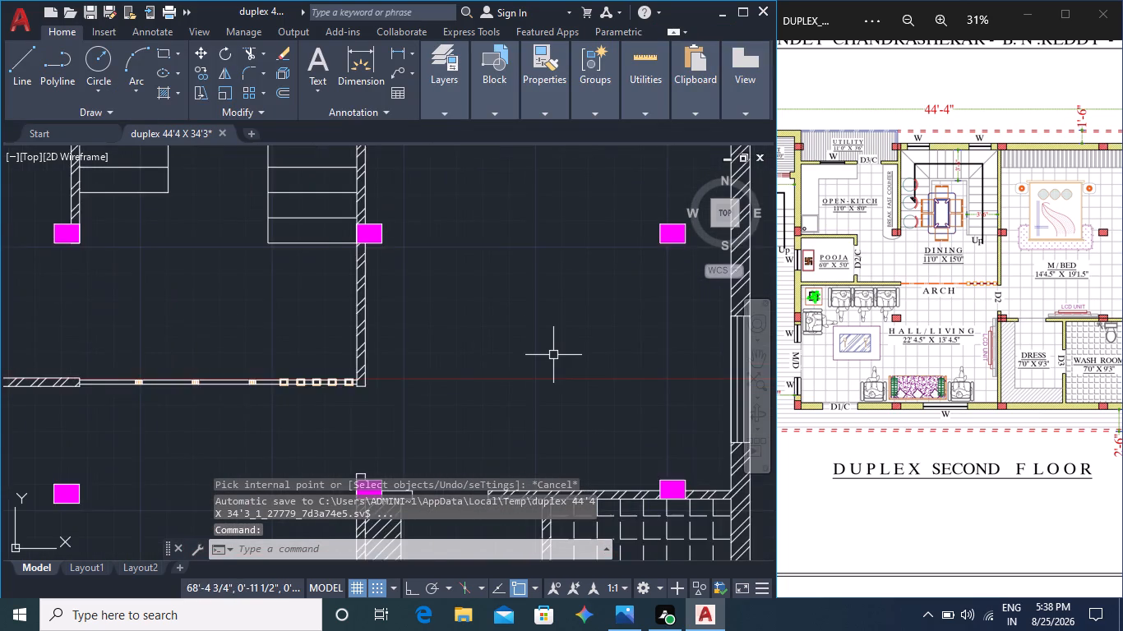
pyautogui.scroll(-1, 553, 355)
pyautogui.scroll(8, 892, 392)
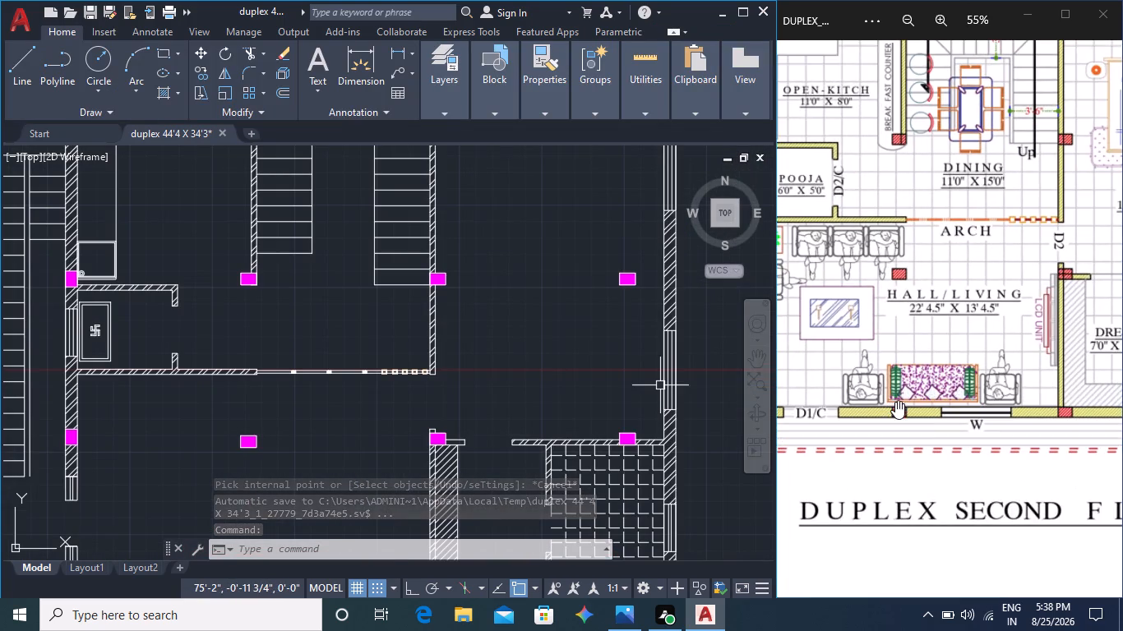
pyautogui.scroll(-4, 958, 428)
pyautogui.moveTo(1012, 427); pyautogui.dragTo(817, 449, button='middle')
pyautogui.moveTo(957, 440); pyautogui.dragTo(585, 454, button='middle')
pyautogui.moveTo(1051, 435); pyautogui.dragTo(725, 461, button='middle')
pyautogui.scroll(5, 900, 325)
pyautogui.scroll(-4, 890, 349)
pyautogui.moveTo(808, 371); pyautogui.dragTo(880, 366, button='middle')
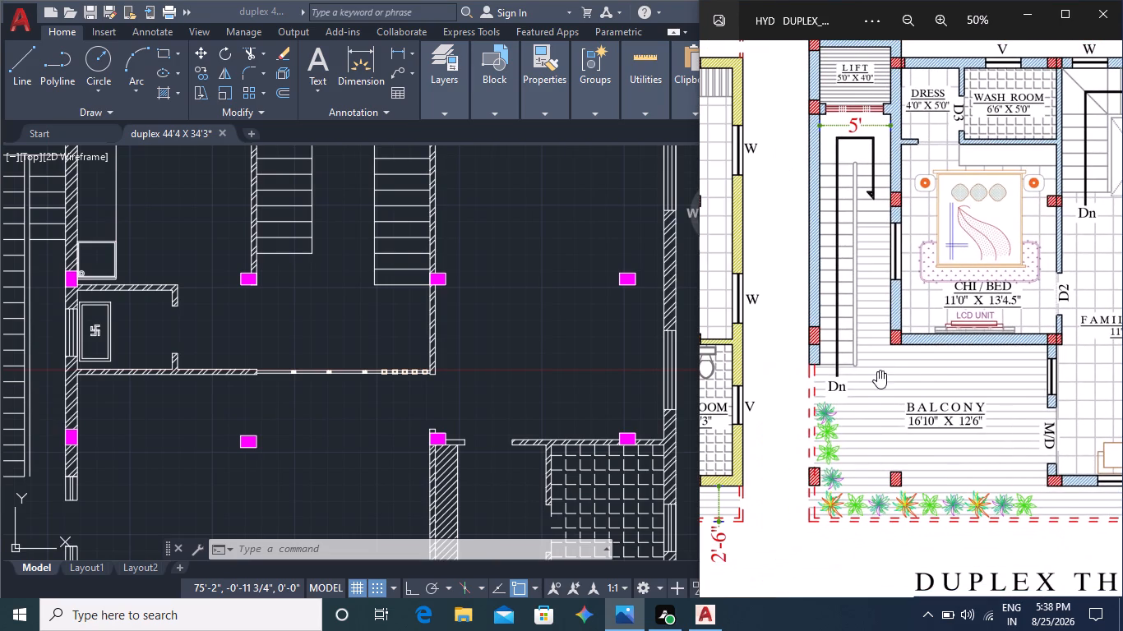
# Change the wall hatch colour to blue 39,118,187 and check it across the whole plan.
pyautogui.scroll(2, 691, 441)
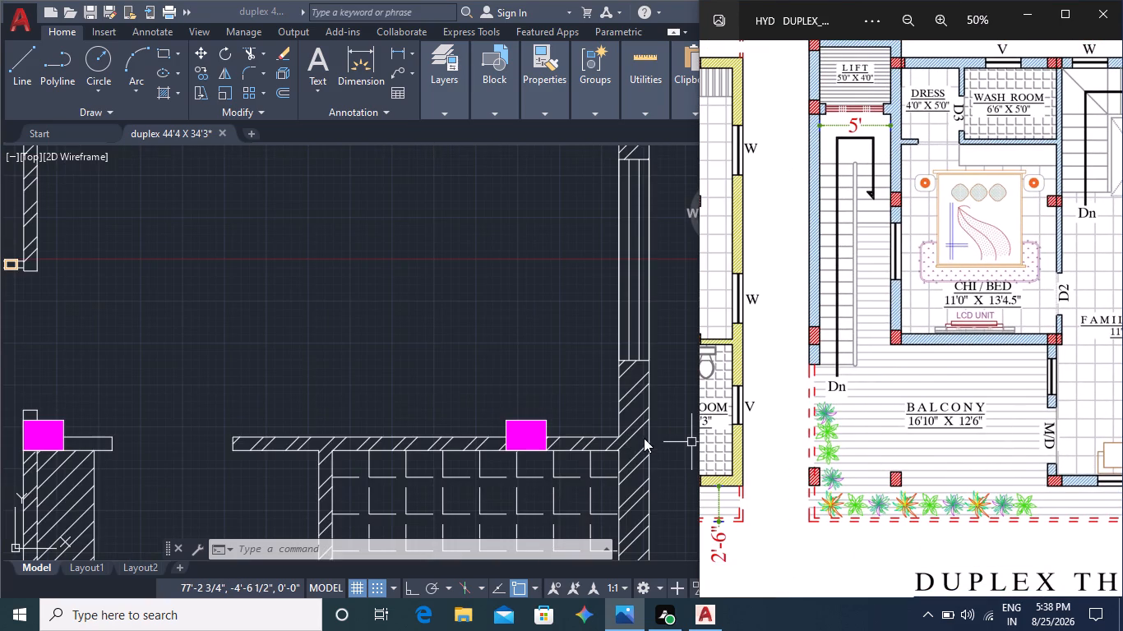
pyautogui.click(631, 435)
pyautogui.click(631, 435)
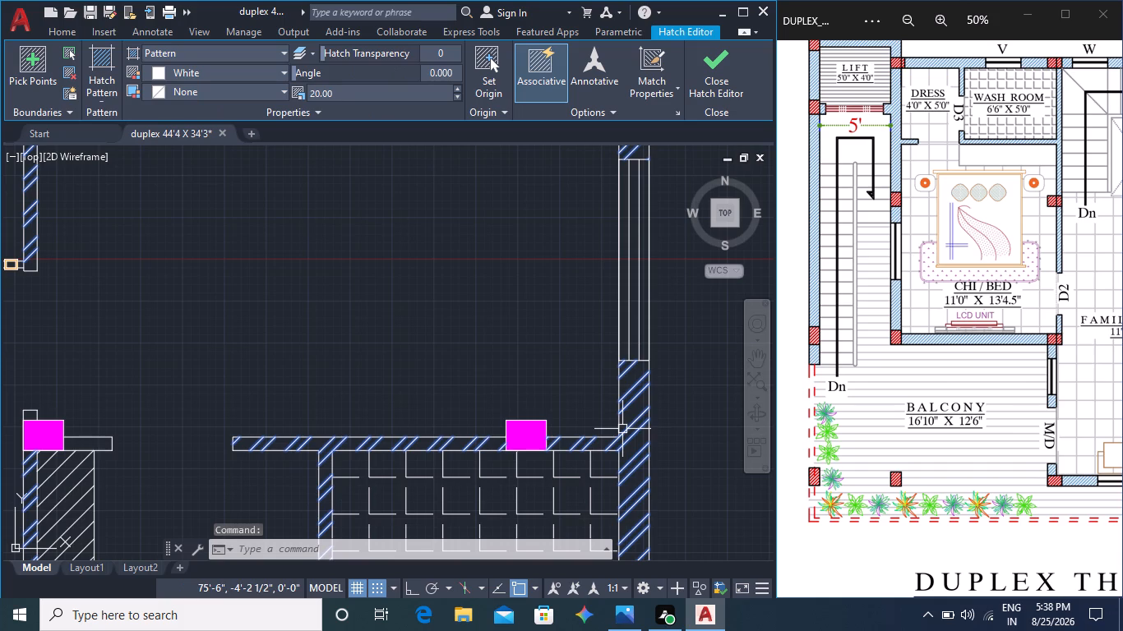
pyautogui.click(204, 73)
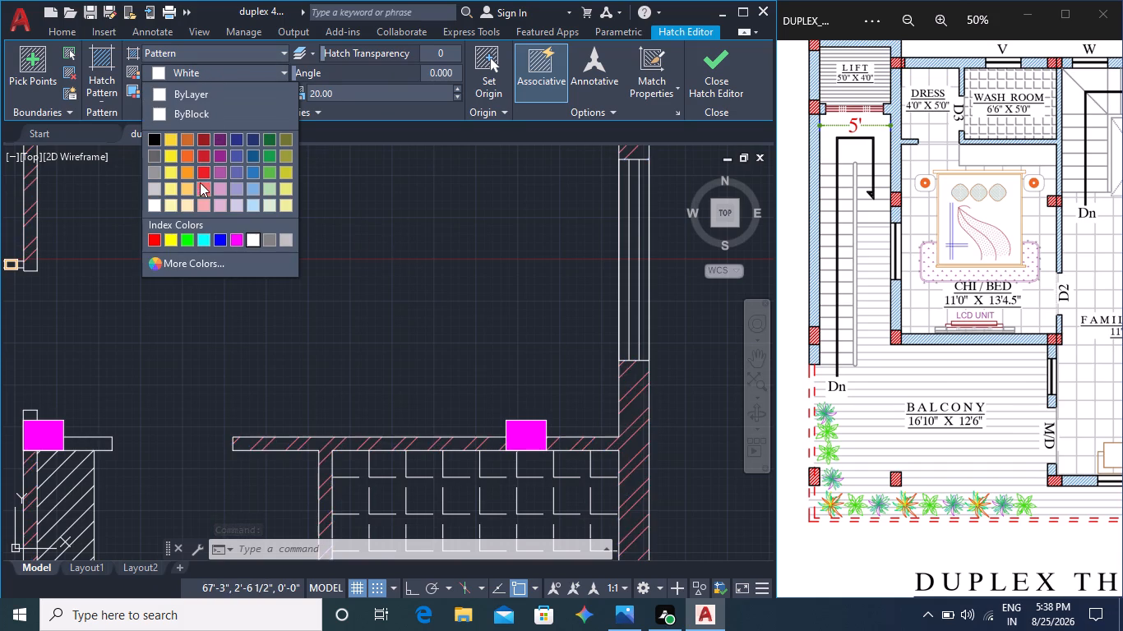
pyautogui.click(249, 173)
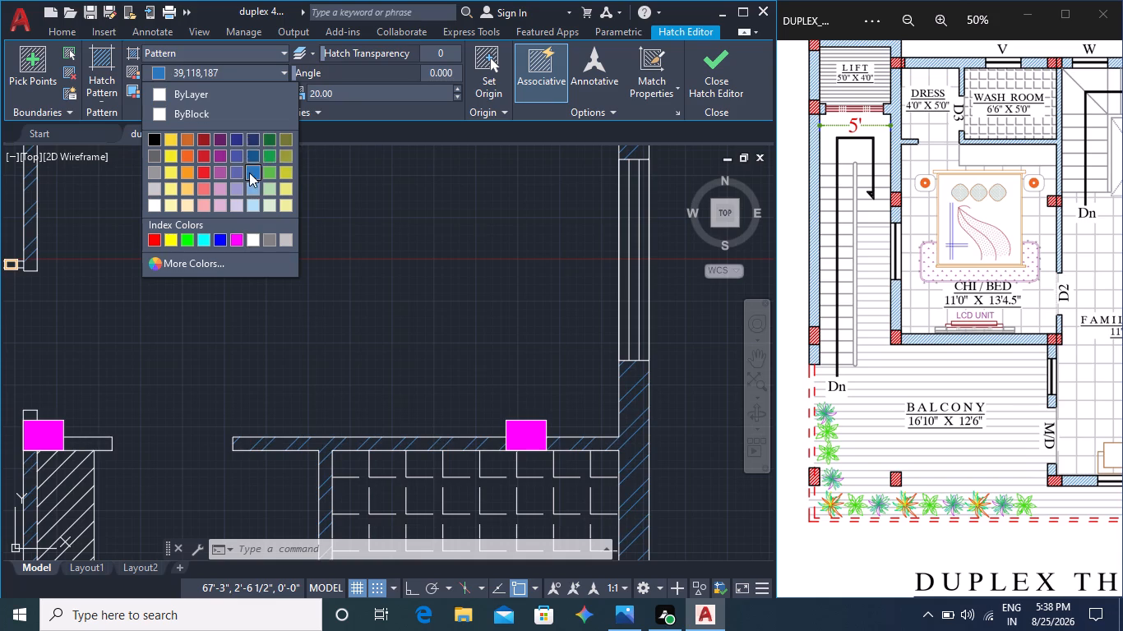
pyautogui.press('Escape')
pyautogui.scroll(-4, 393, 344)
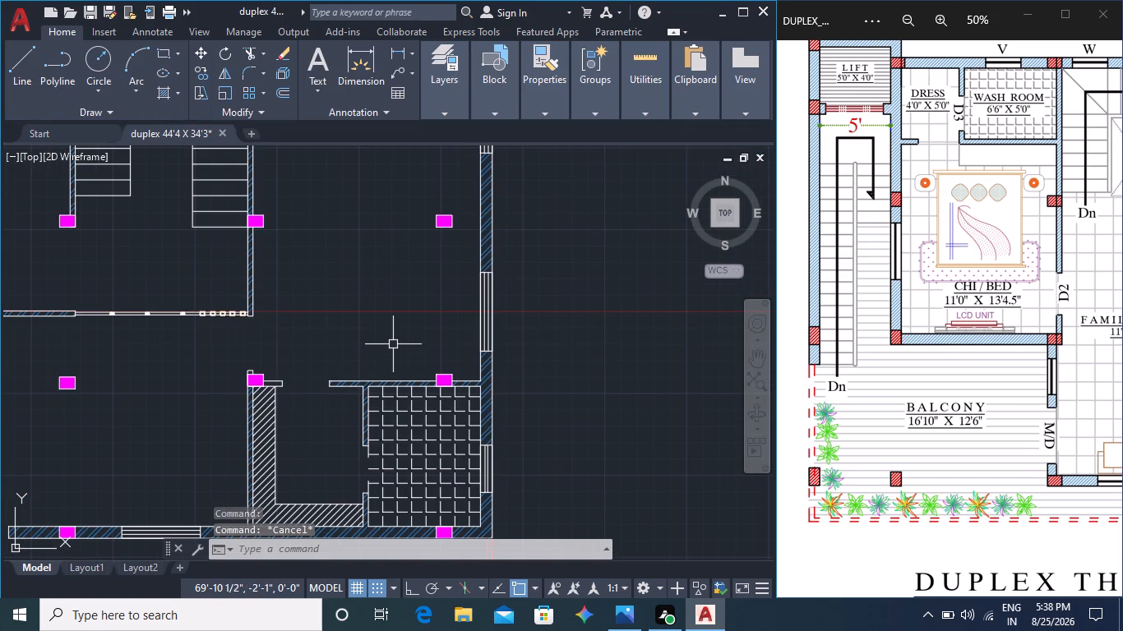
pyautogui.scroll(-1, 390, 352)
pyautogui.moveTo(316, 366); pyautogui.dragTo(483, 318, button='middle')
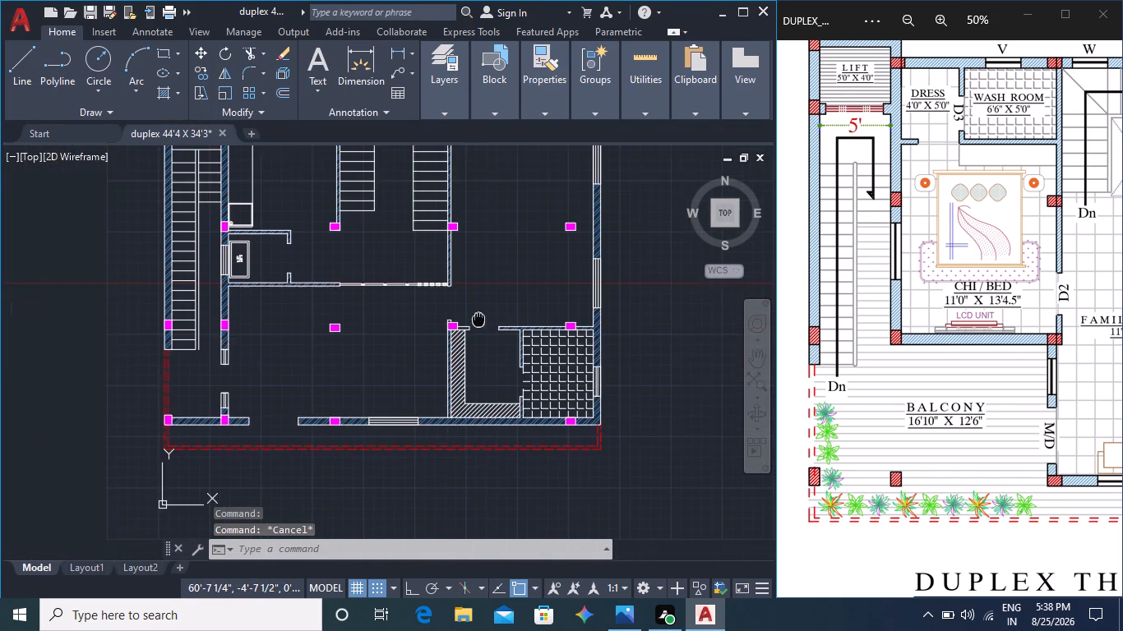
pyautogui.moveTo(381, 362); pyautogui.dragTo(397, 423, button='middle')
pyautogui.moveTo(390, 435); pyautogui.dragTo(380, 467, button='middle')
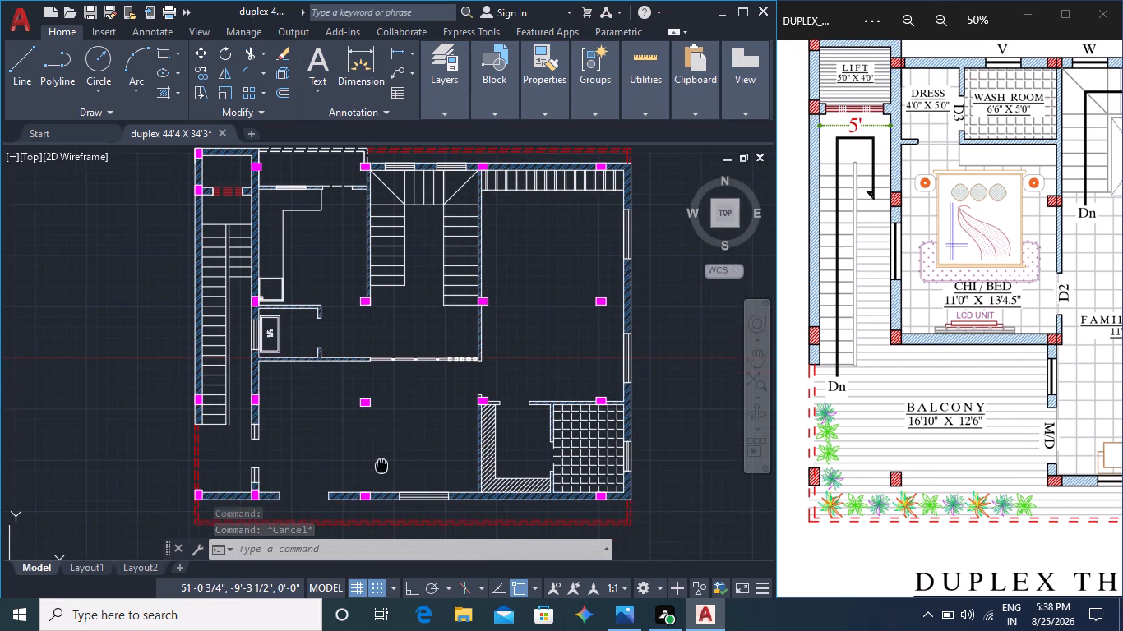
pyautogui.moveTo(414, 437); pyautogui.dragTo(398, 456, button='middle')
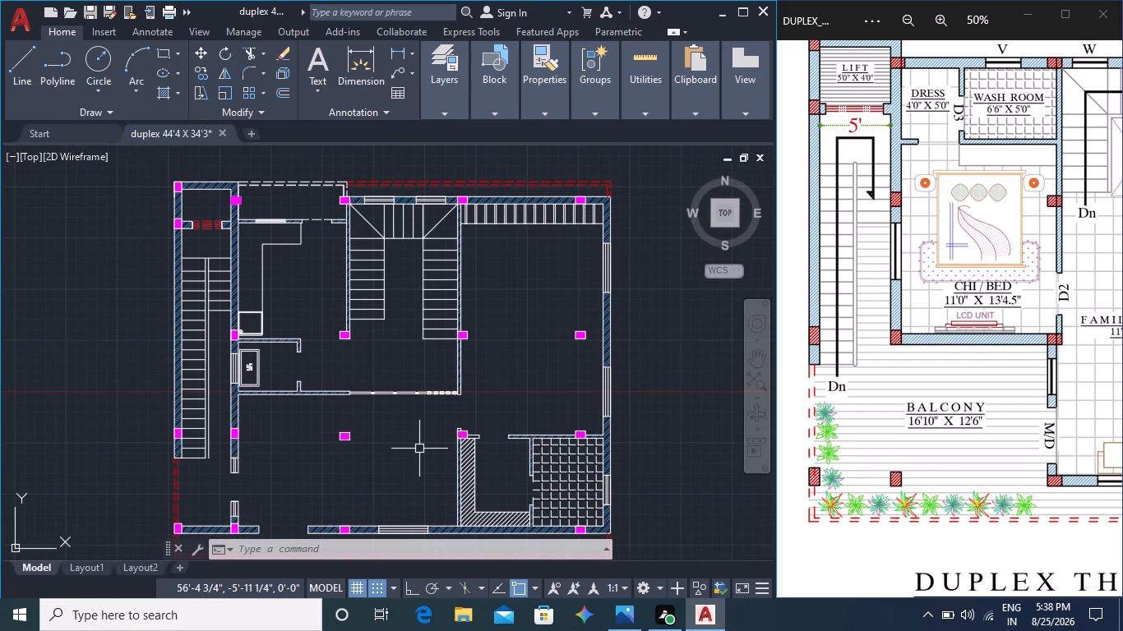
# Draw a vertical line across the main door opening, joining the hall-side corners of the windows above and below it.
pyautogui.scroll(1, 431, 411)
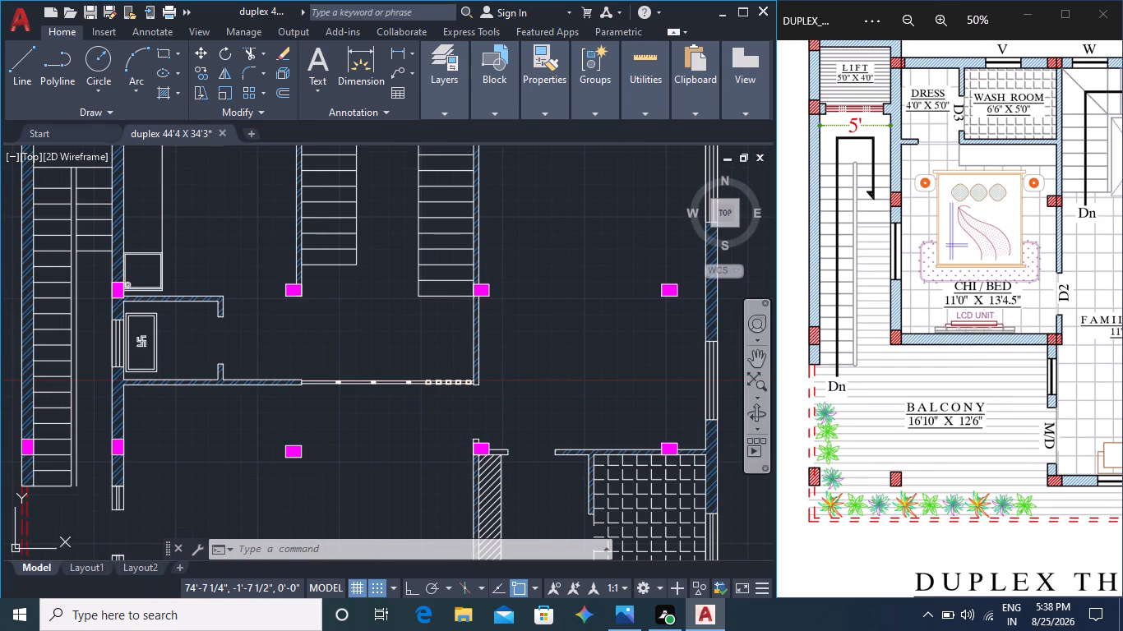
pyautogui.moveTo(364, 457); pyautogui.dragTo(411, 359, button='middle')
pyautogui.moveTo(416, 403); pyautogui.dragTo(465, 325, button='middle')
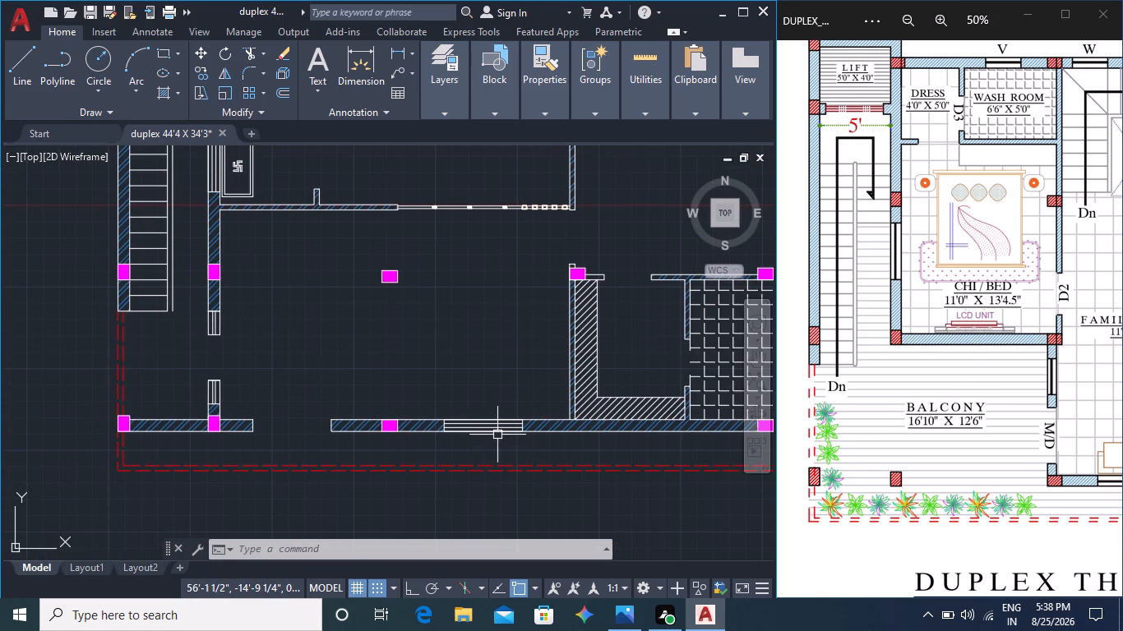
pyautogui.moveTo(284, 348); pyautogui.dragTo(409, 269, button='middle')
pyautogui.scroll(1, 414, 255)
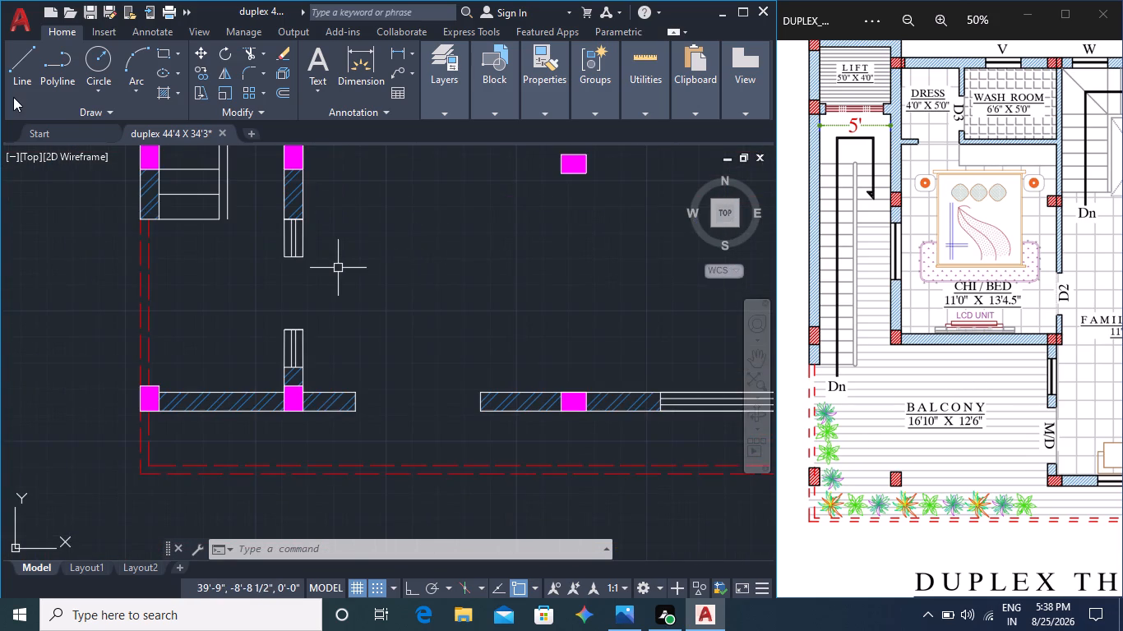
pyautogui.click(25, 63)
pyautogui.scroll(2, 269, 228)
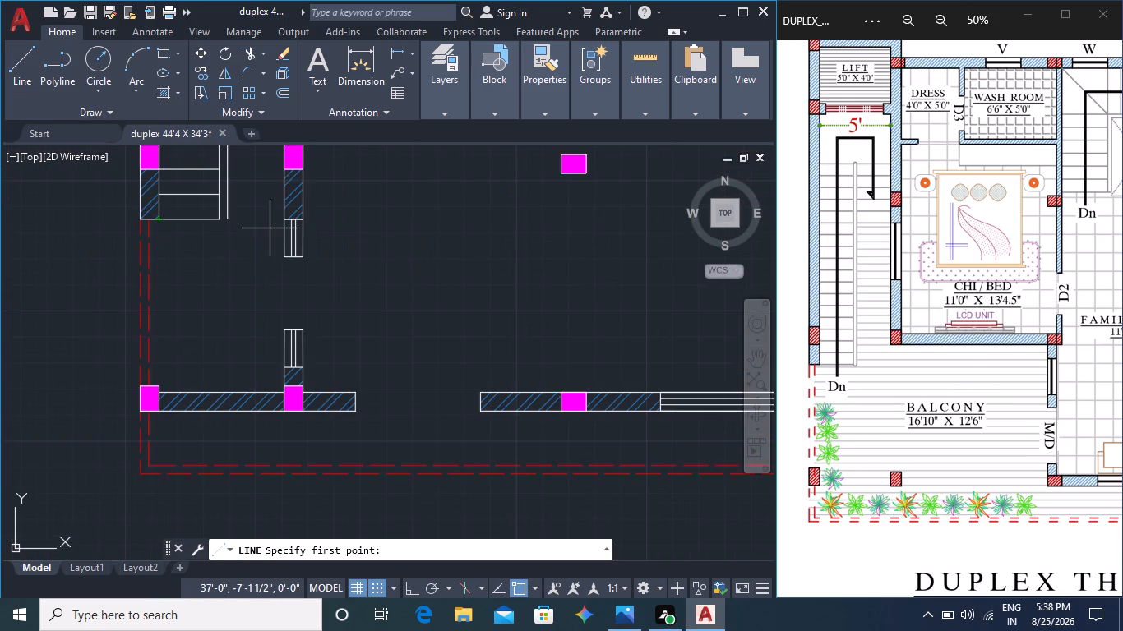
pyautogui.click(350, 301)
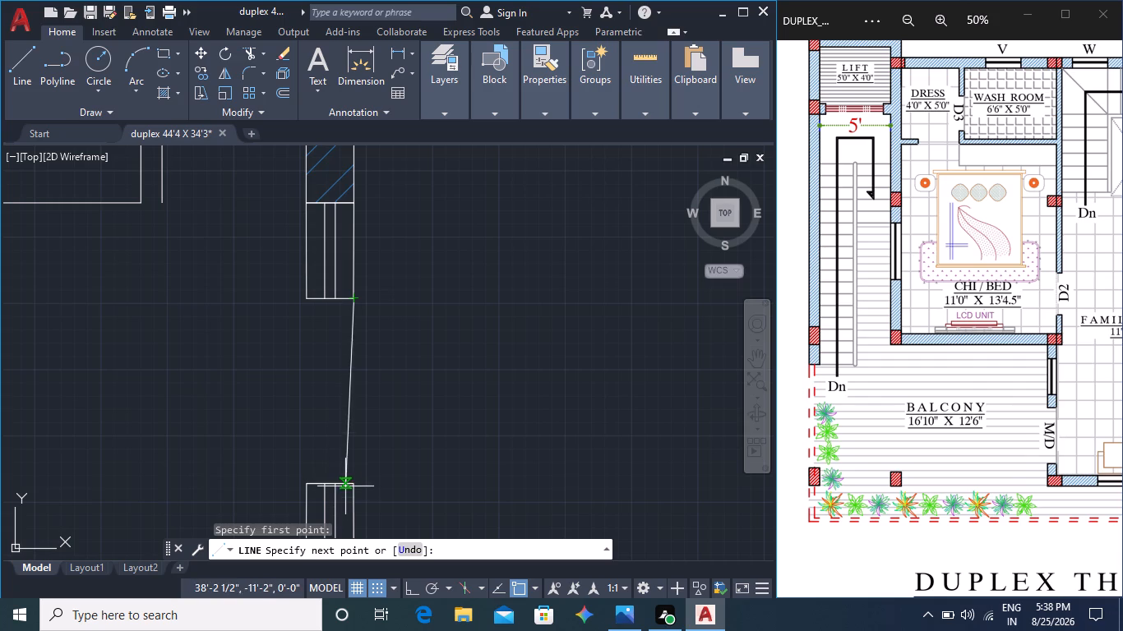
pyautogui.click(350, 484)
pyautogui.press('Escape')
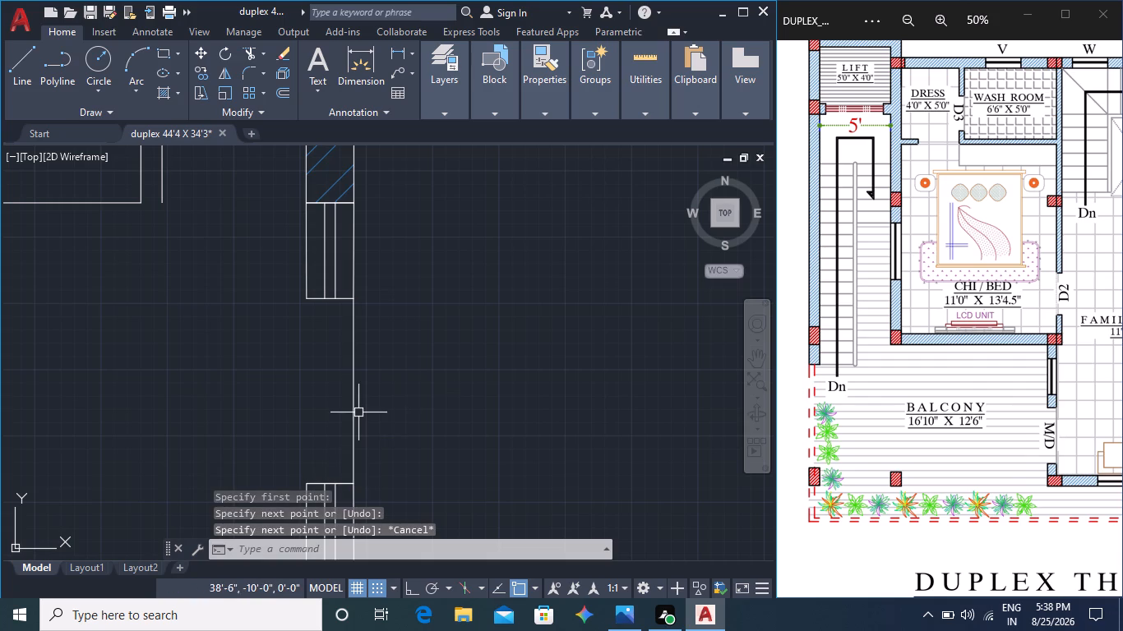
# Change the main door opening line to a dashed linetype.
pyautogui.click(354, 417)
pyautogui.click(533, 90)
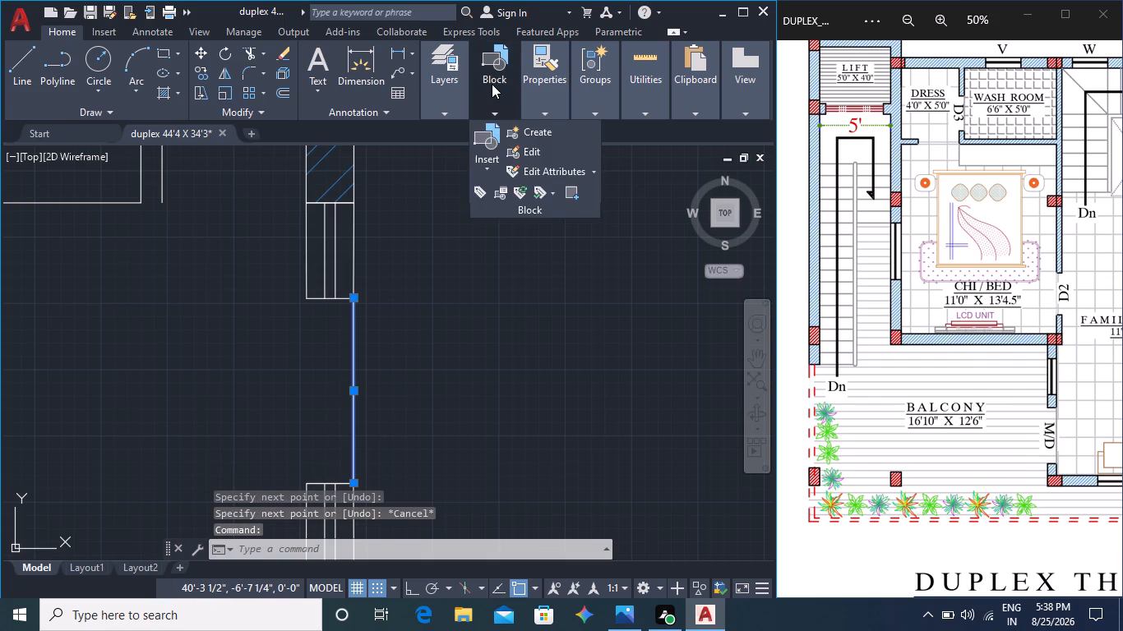
pyautogui.click(609, 168)
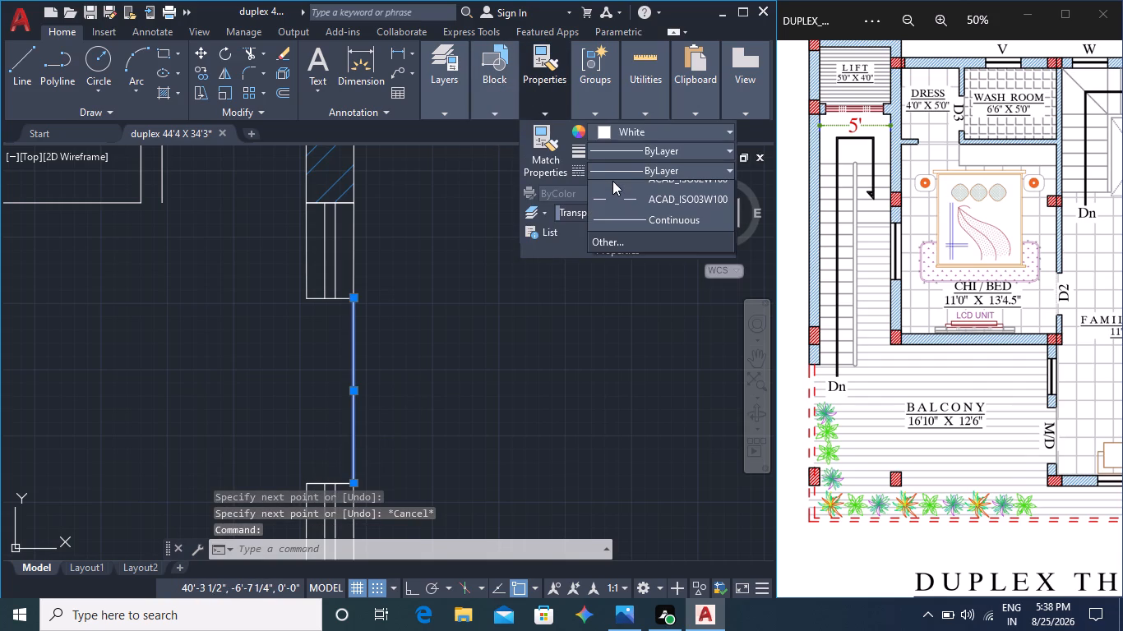
pyautogui.click(623, 230)
pyautogui.press('Escape')
pyautogui.press('Escape')
pyautogui.scroll(-2, 560, 383)
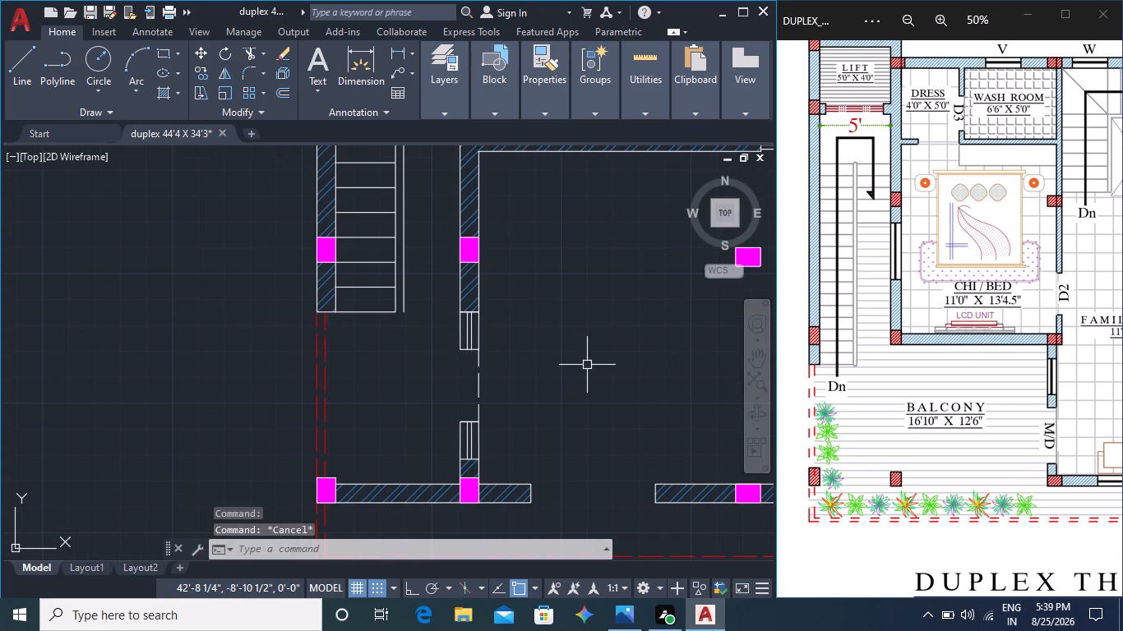
# Examine the balcony, Chi/Bed and family lounge areas and their door openings in the third-floor reference plan.
pyautogui.moveTo(587, 368); pyautogui.dragTo(538, 327, button='middle')
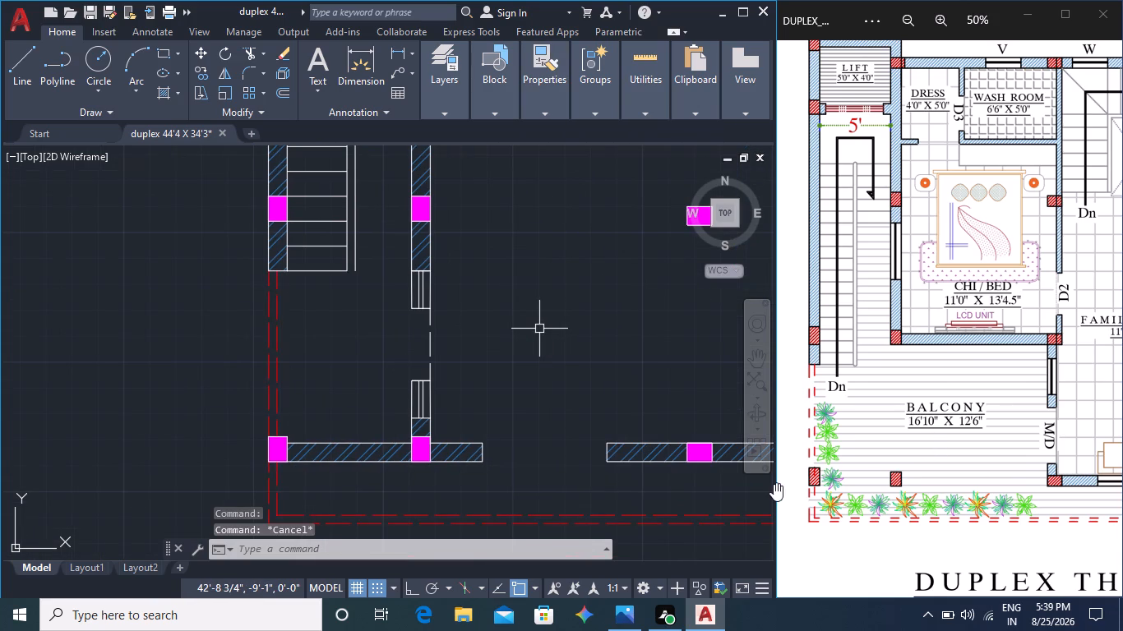
pyautogui.moveTo(538, 458); pyautogui.dragTo(497, 408, button='middle')
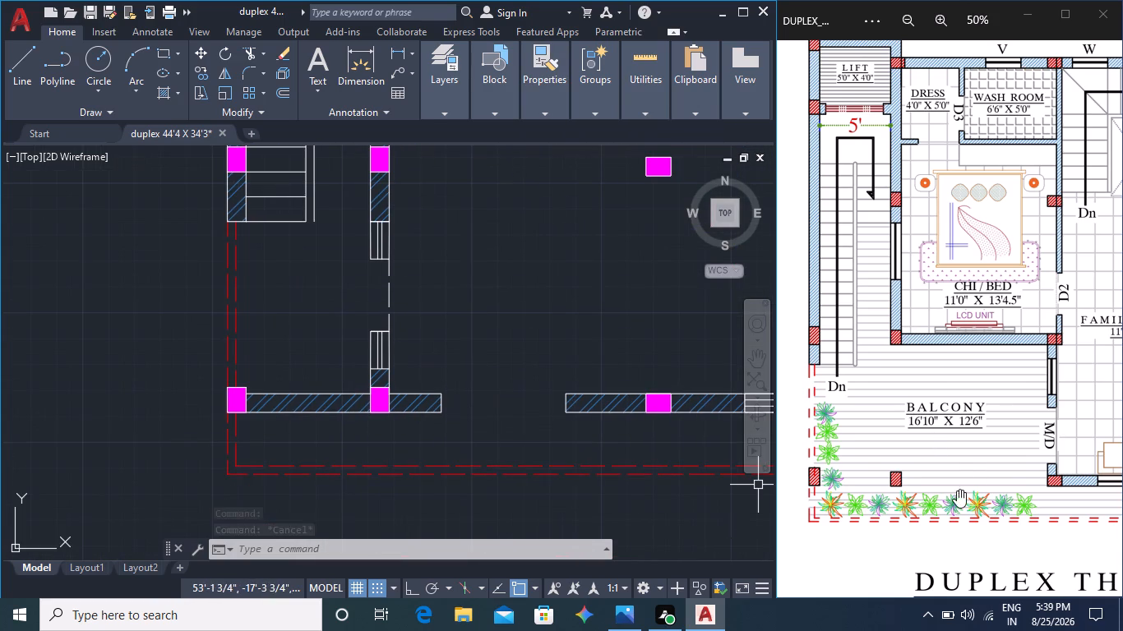
pyautogui.moveTo(956, 455); pyautogui.dragTo(952, 477, button='middle')
pyautogui.moveTo(951, 469); pyautogui.dragTo(908, 483, button='middle')
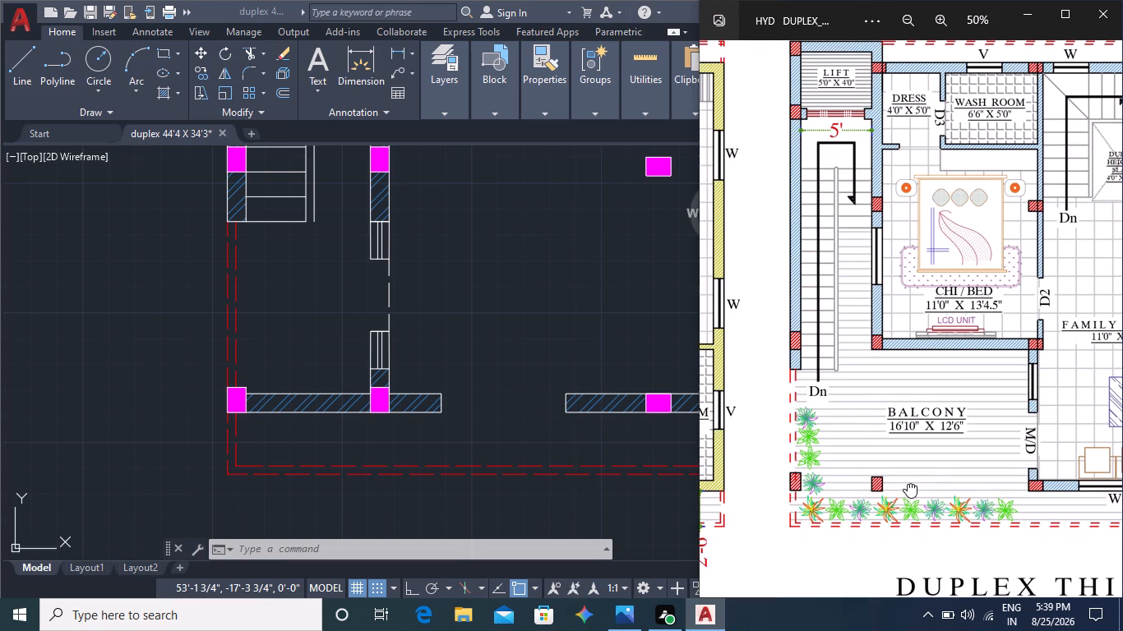
pyautogui.moveTo(925, 470); pyautogui.dragTo(879, 517, button='middle')
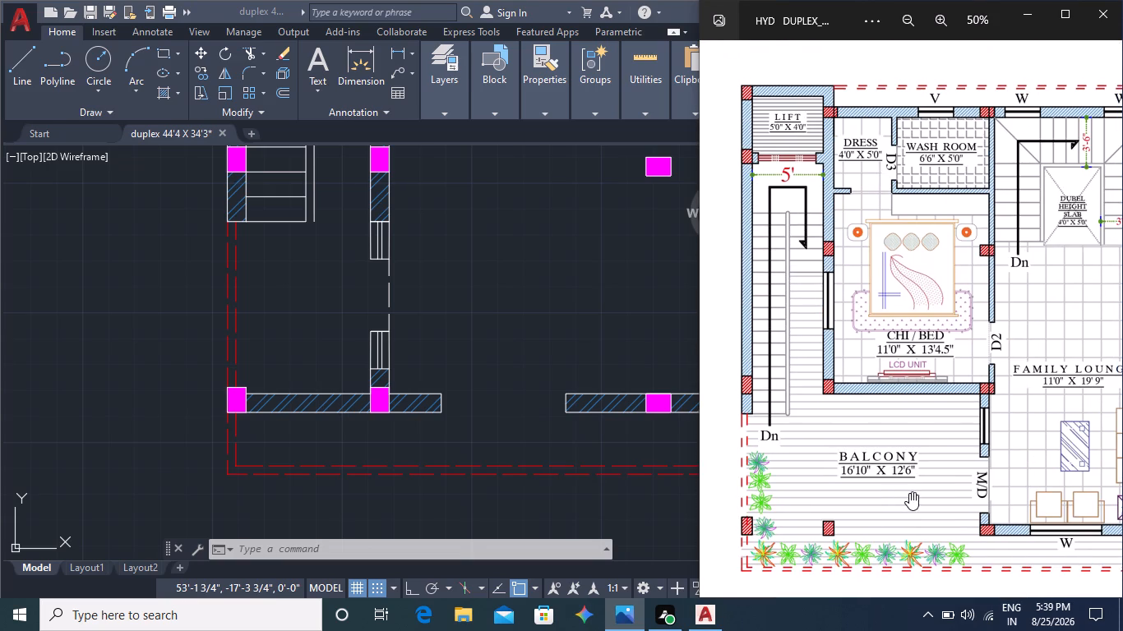
pyautogui.moveTo(911, 451); pyautogui.dragTo(871, 459, button='middle')
pyautogui.moveTo(908, 467); pyautogui.dragTo(830, 454, button='middle')
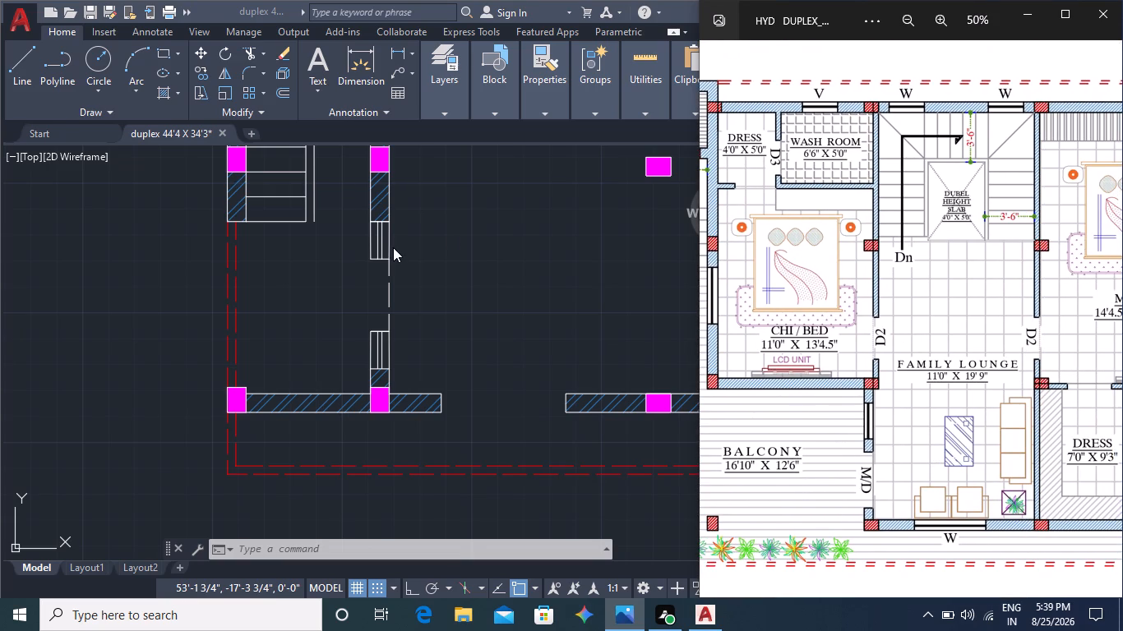
# Compare the drawn plan with the second-floor and third-floor reference plans, examining the hall/living area, door openings and floor pattern.
pyautogui.moveTo(454, 260); pyautogui.dragTo(458, 302, button='middle')
pyautogui.scroll(-1, 458, 302)
pyautogui.moveTo(454, 260); pyautogui.dragTo(447, 416, button='middle')
pyautogui.moveTo(464, 298); pyautogui.dragTo(466, 394, button='middle')
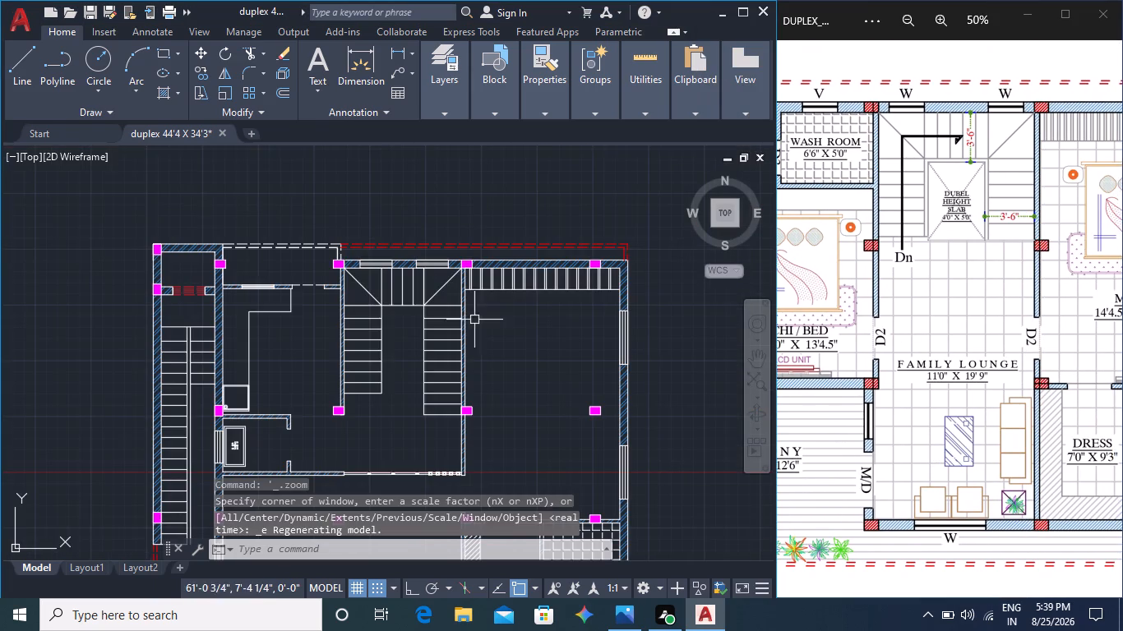
pyautogui.middleClick(924, 408)
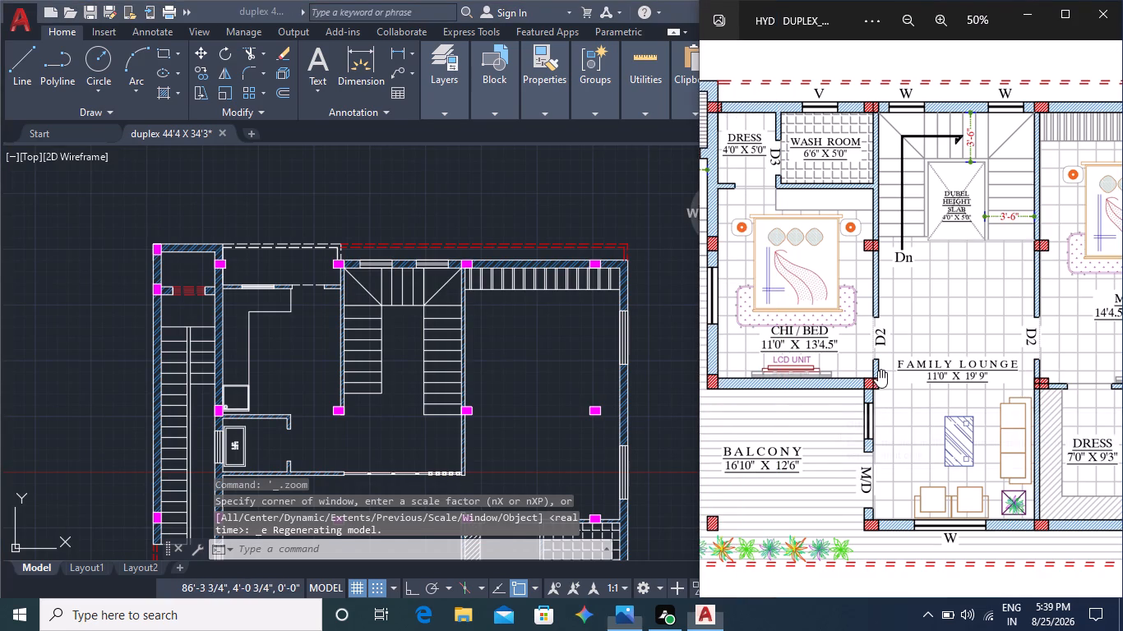
pyautogui.moveTo(835, 411); pyautogui.dragTo(946, 396, button='middle')
pyautogui.moveTo(825, 396); pyautogui.dragTo(1088, 354, button='middle')
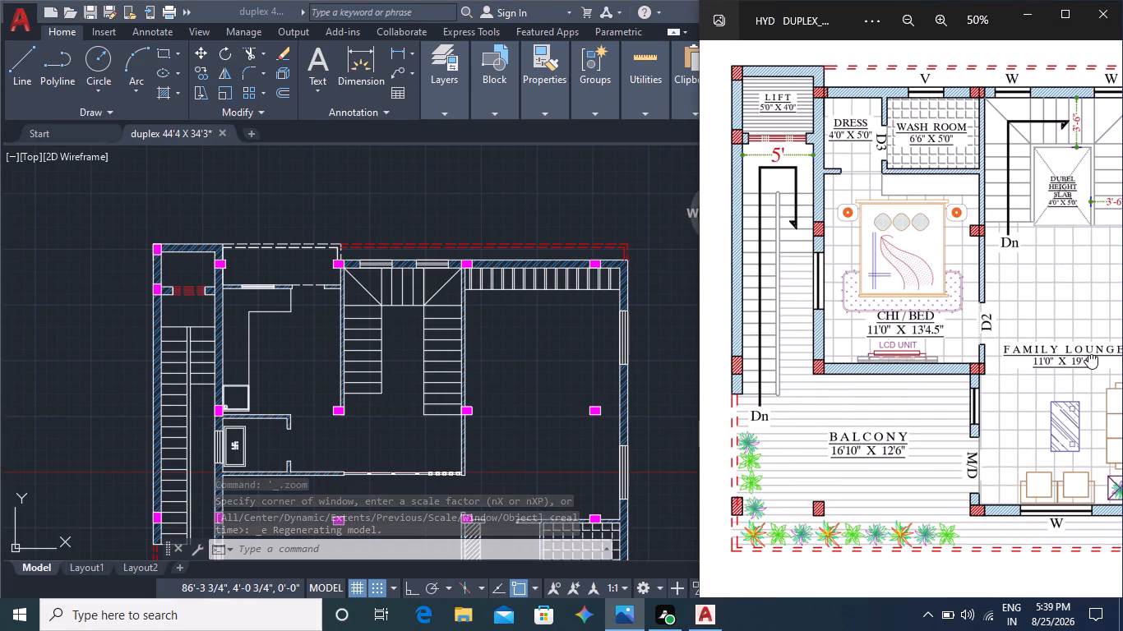
pyautogui.moveTo(1088, 354); pyautogui.dragTo(1097, 352, button='middle')
pyautogui.moveTo(875, 378); pyautogui.dragTo(1122, 334, button='middle')
pyautogui.moveTo(861, 357); pyautogui.dragTo(1098, 339, button='middle')
pyautogui.moveTo(890, 334); pyautogui.dragTo(915, 431, button='middle')
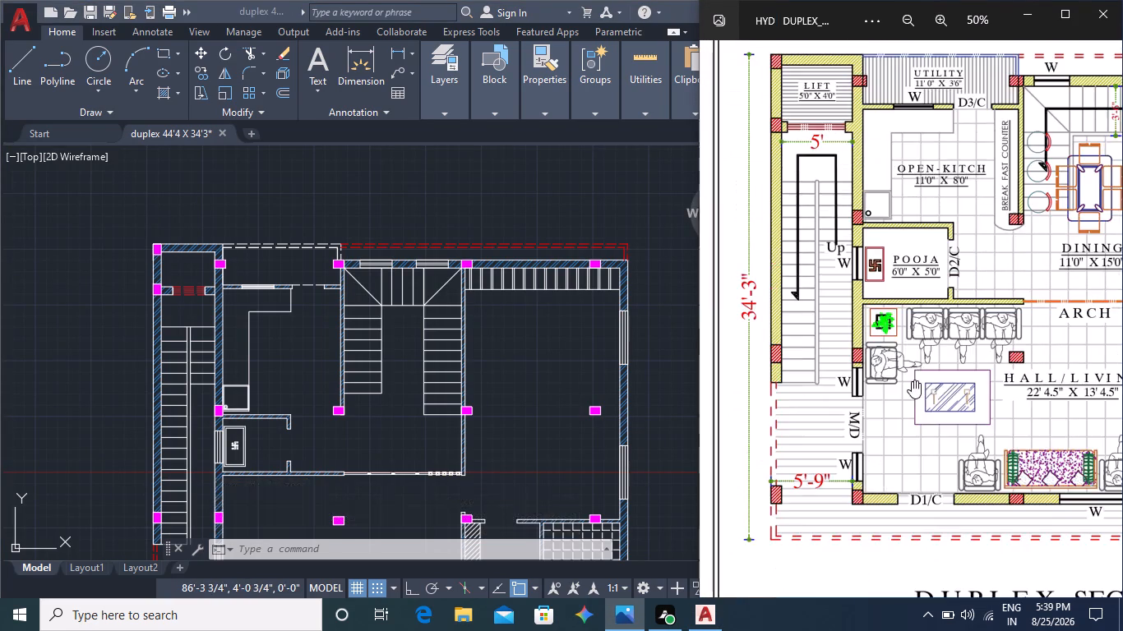
pyautogui.moveTo(911, 378); pyautogui.dragTo(927, 449, button='middle')
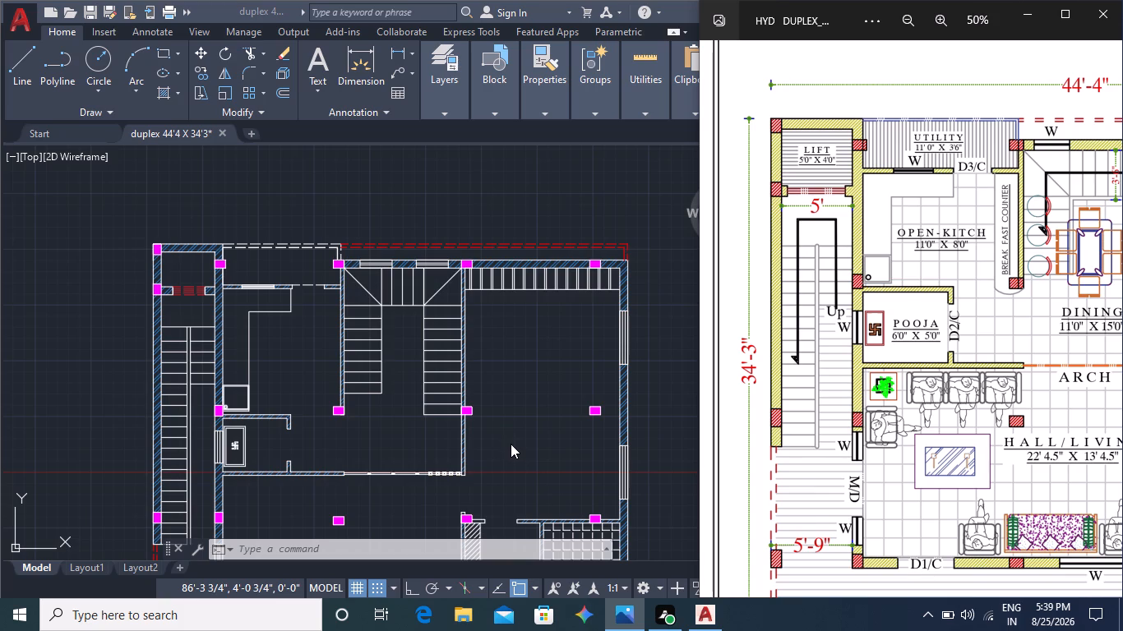
pyautogui.moveTo(511, 456); pyautogui.dragTo(512, 399, button='middle')
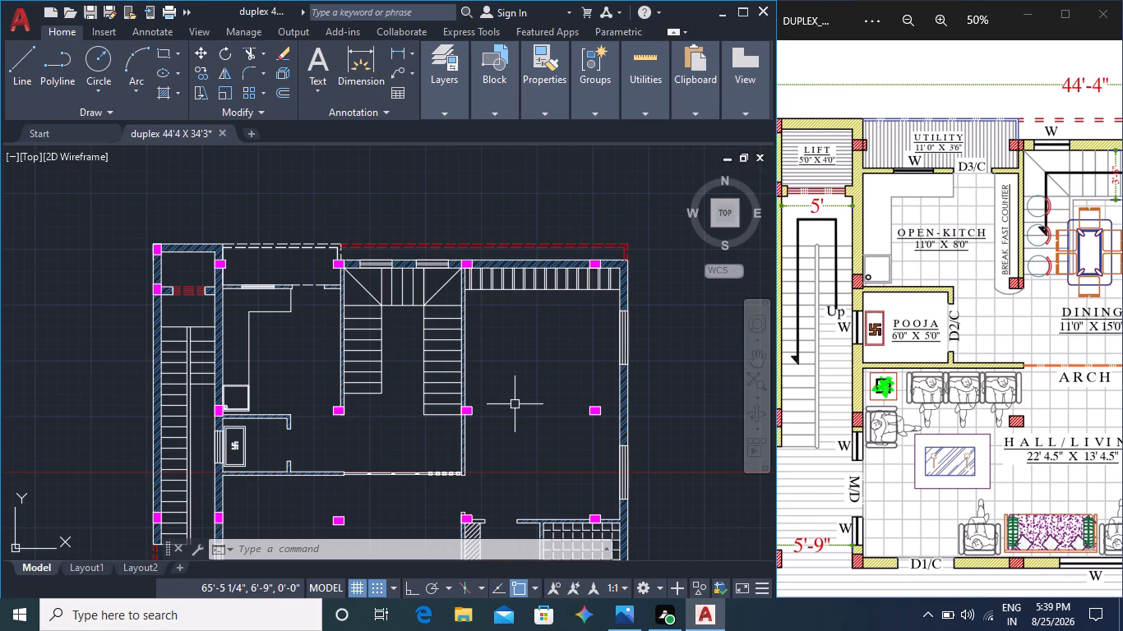
pyautogui.moveTo(529, 456); pyautogui.dragTo(497, 411, button='middle')
pyautogui.moveTo(1002, 463); pyautogui.dragTo(994, 458, button='middle')
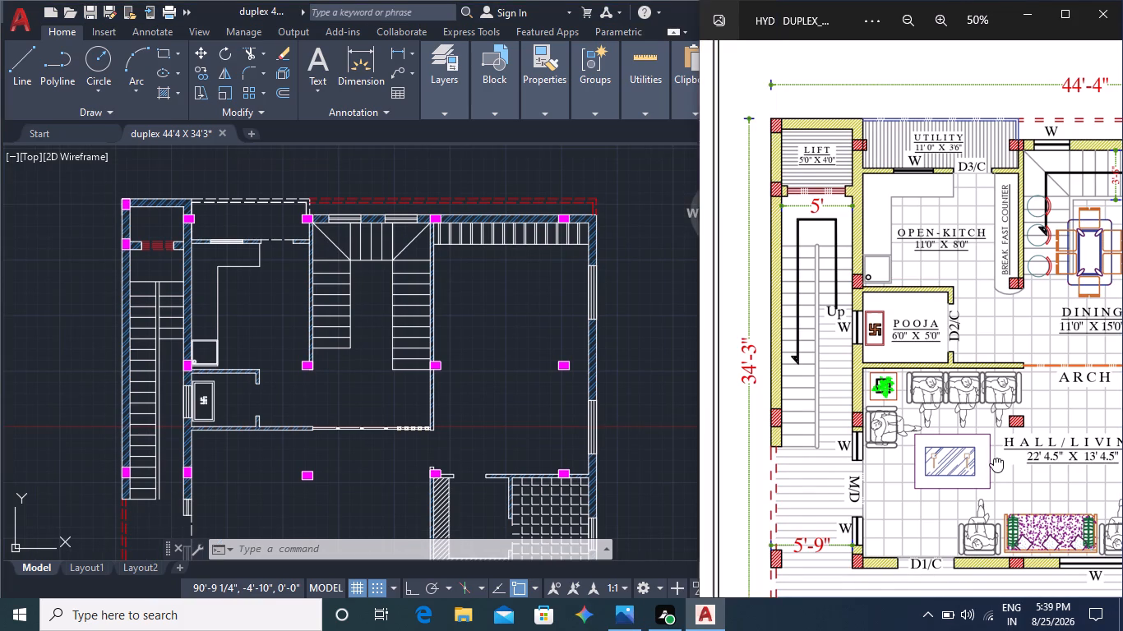
pyautogui.moveTo(966, 444); pyautogui.dragTo(831, 415, button='middle')
pyautogui.moveTo(944, 449); pyautogui.dragTo(870, 410, button='middle')
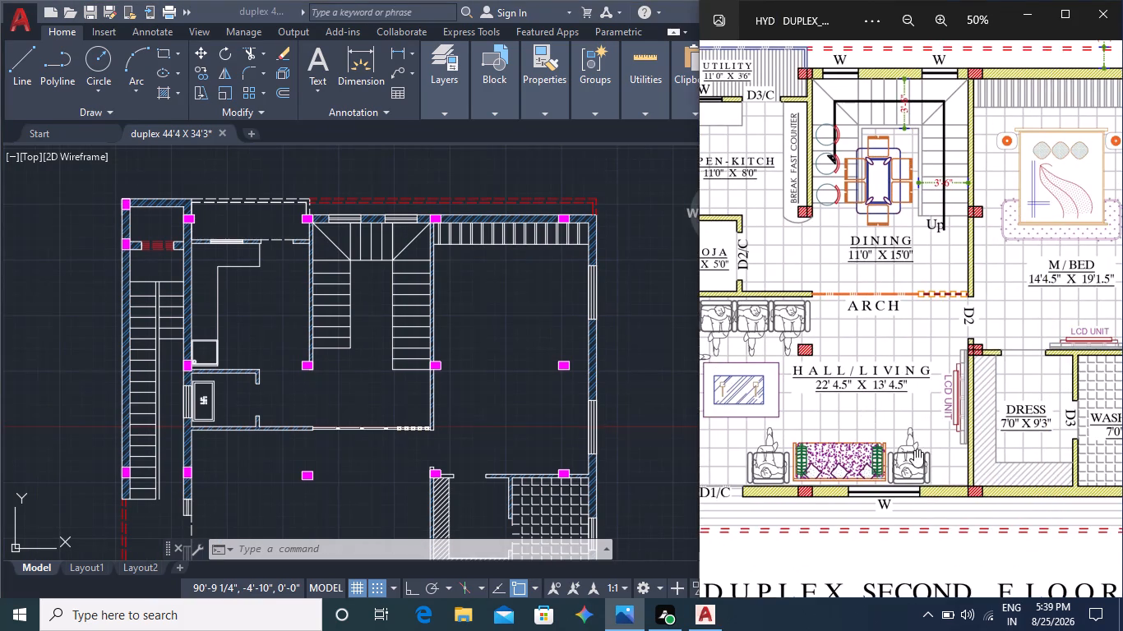
pyautogui.moveTo(914, 449); pyautogui.dragTo(903, 412, button='middle')
pyautogui.moveTo(899, 457); pyautogui.dragTo(920, 413, button='middle')
pyautogui.moveTo(880, 482); pyautogui.dragTo(909, 409, button='middle')
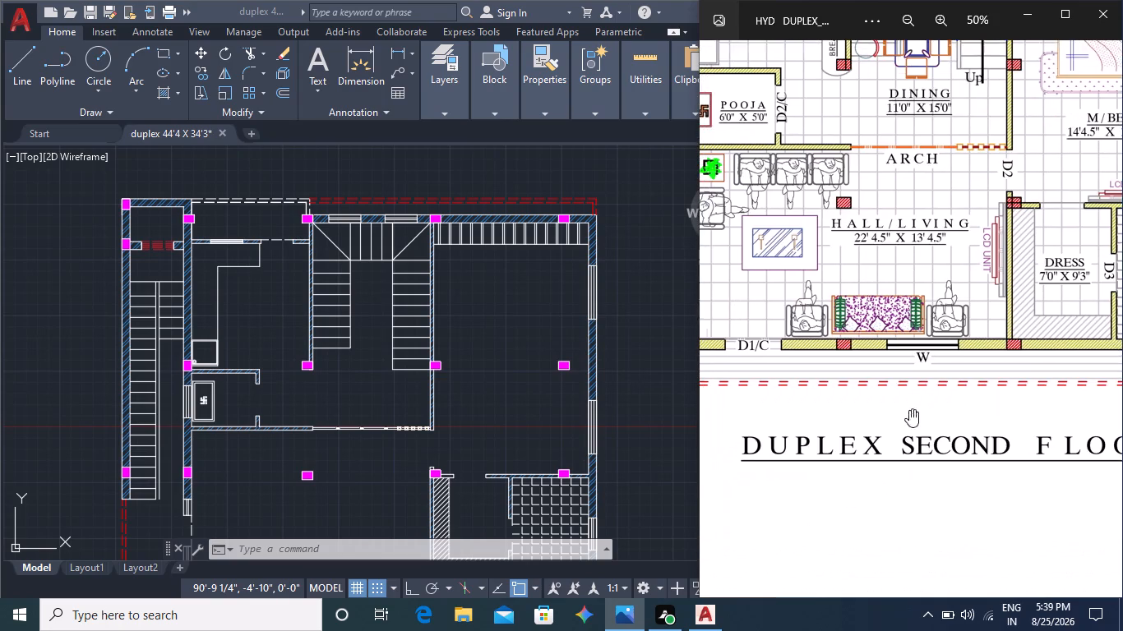
pyautogui.moveTo(869, 458); pyautogui.dragTo(941, 426, button='middle')
pyautogui.moveTo(844, 428); pyautogui.dragTo(902, 440, button='middle')
pyautogui.moveTo(429, 458); pyautogui.dragTo(476, 370, button='middle')
pyautogui.moveTo(421, 458); pyautogui.dragTo(515, 322, button='middle')
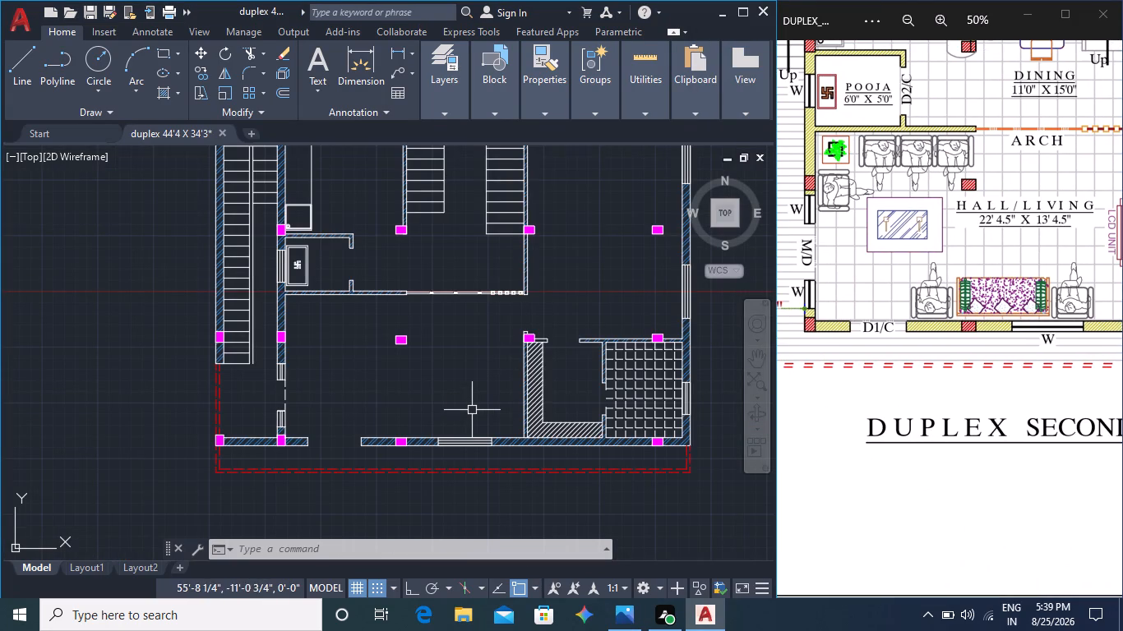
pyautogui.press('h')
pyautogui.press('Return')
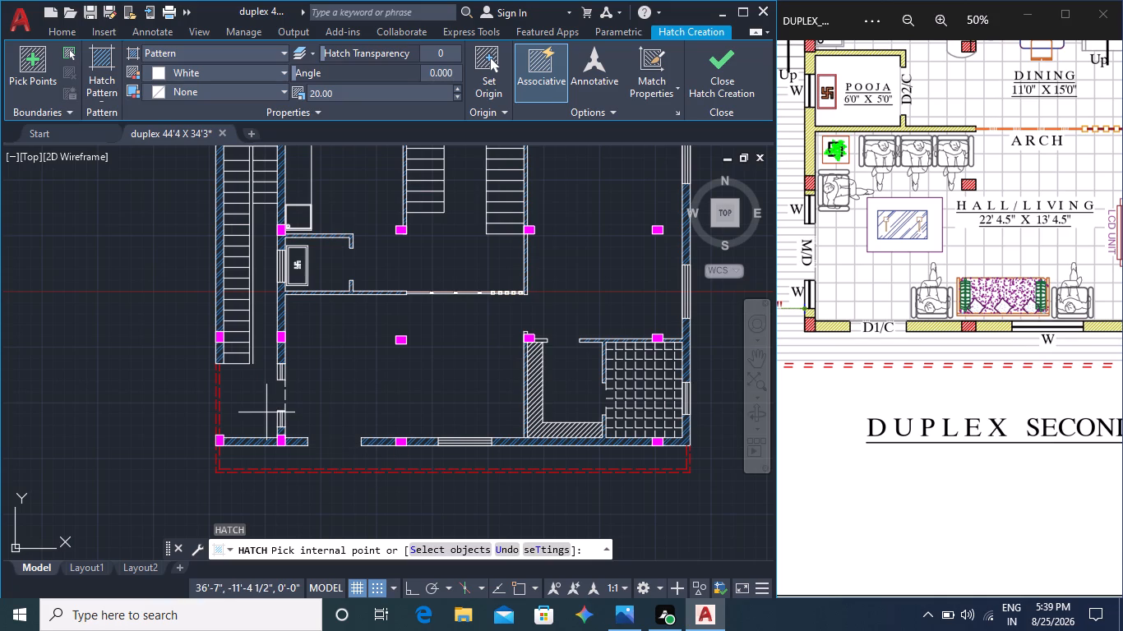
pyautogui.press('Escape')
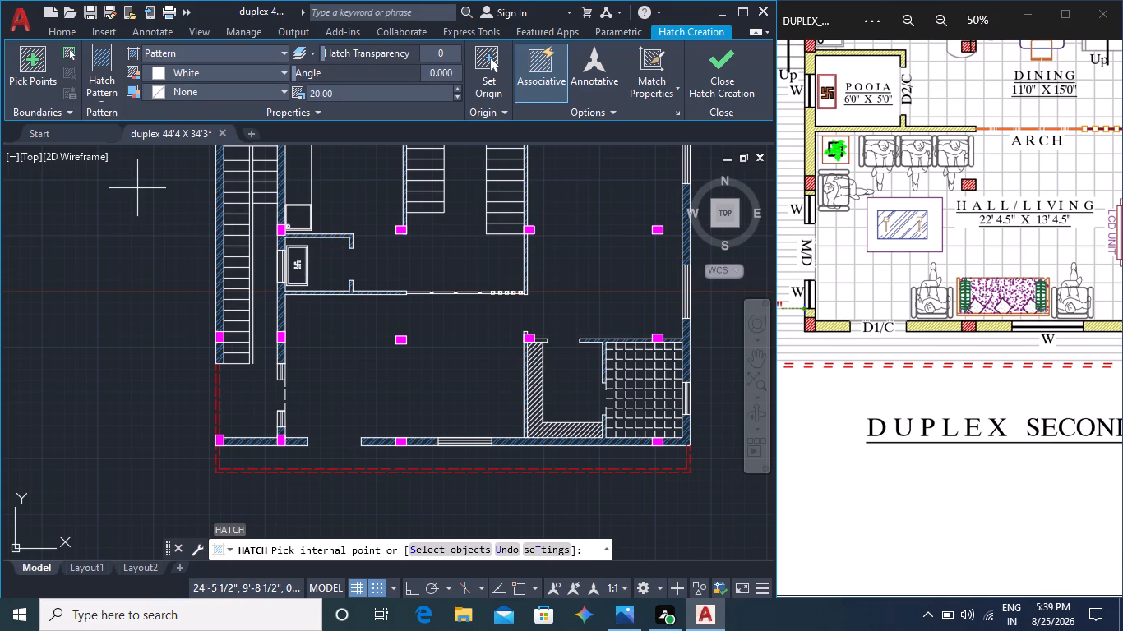
# Draw a horizontal line about 5' long across the D1/C door opening, joining the hall-side corners of the adjoining wall ends.
pyautogui.click(23, 68)
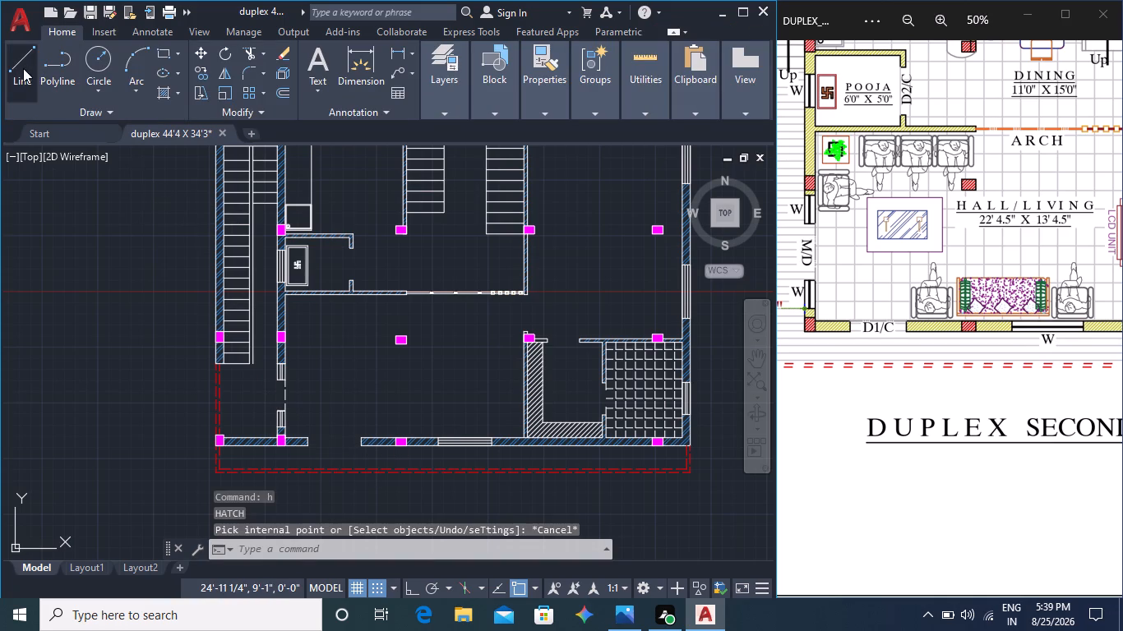
pyautogui.scroll(3, 344, 449)
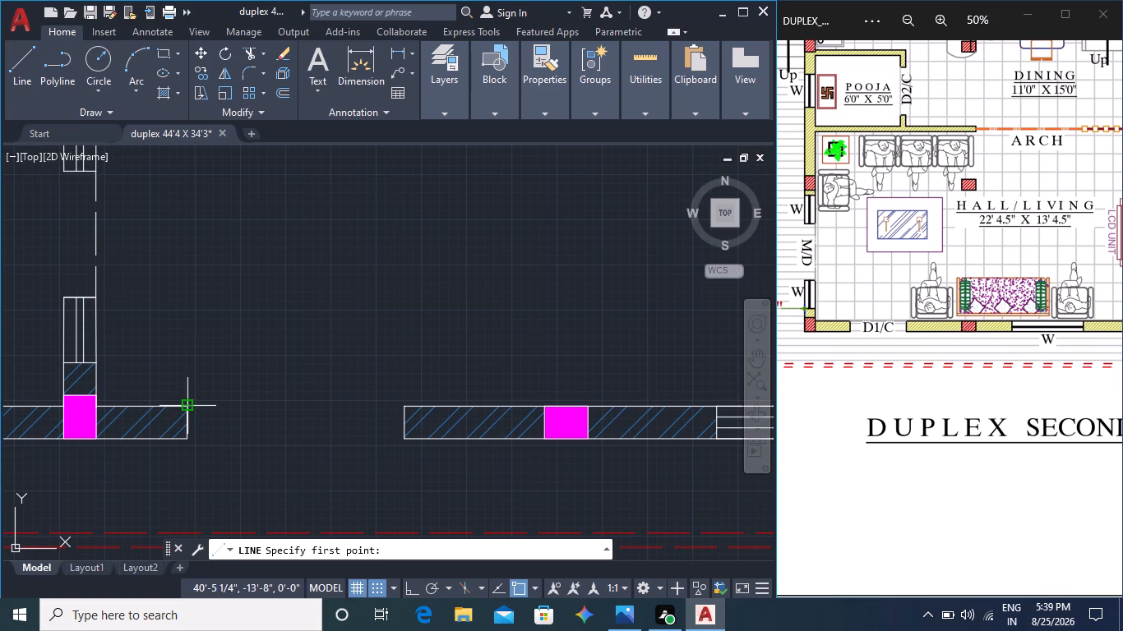
pyautogui.click(183, 406)
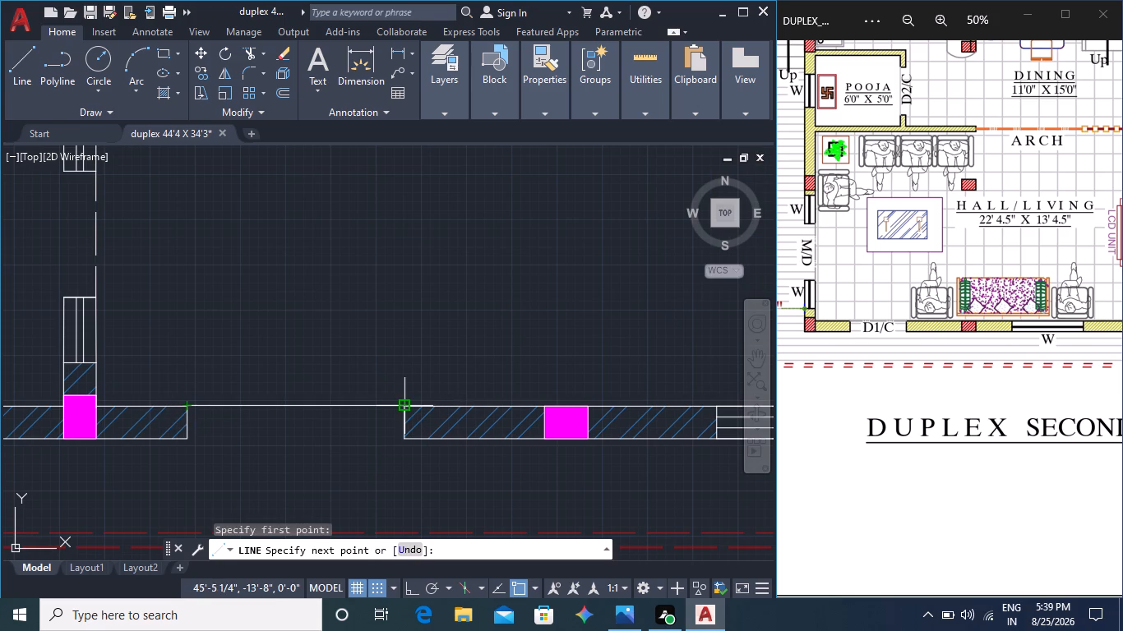
pyautogui.click(401, 407)
pyautogui.press('Escape')
# Change the D1/C door opening line to the dashed linetype ACAD_ISO03W100.
pyautogui.click(337, 408)
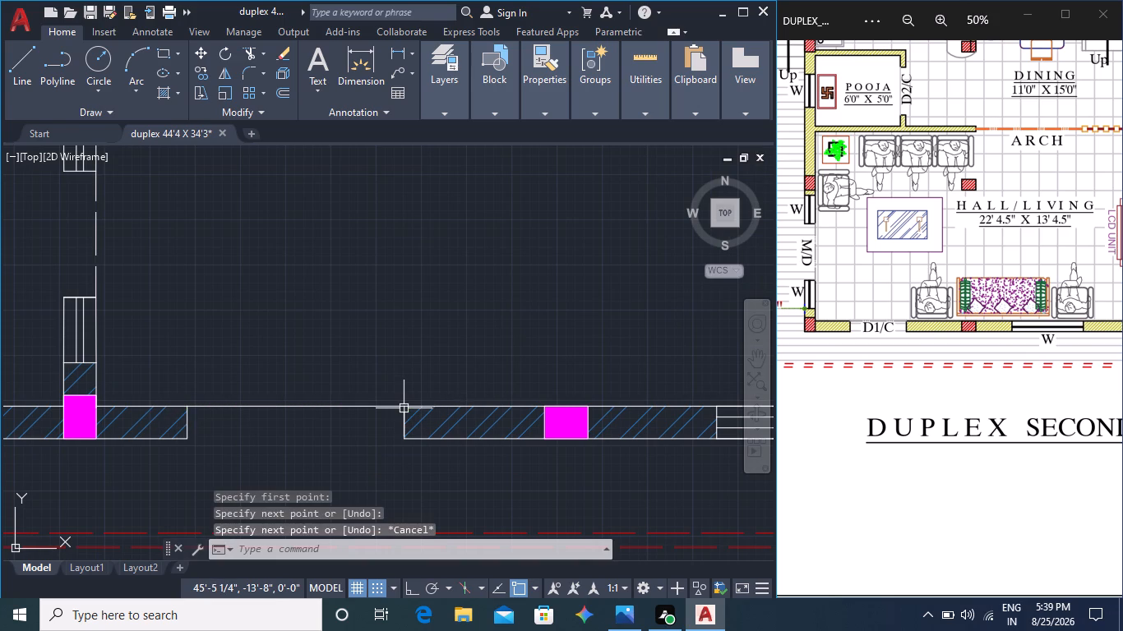
pyautogui.click(538, 95)
pyautogui.click(608, 165)
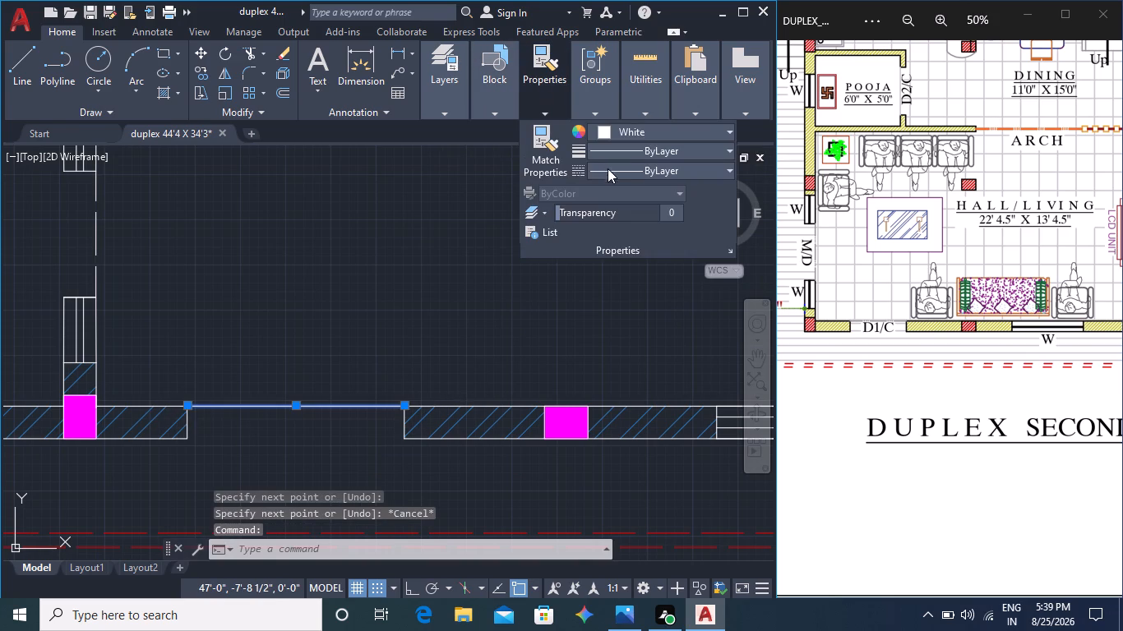
pyautogui.click(638, 251)
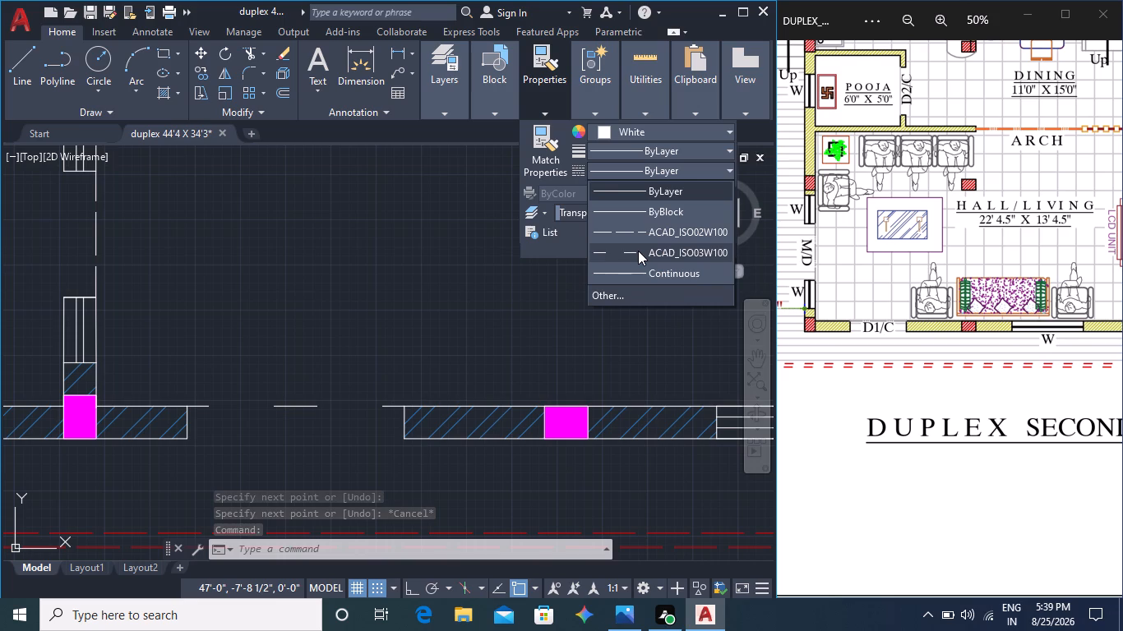
pyautogui.press('Escape')
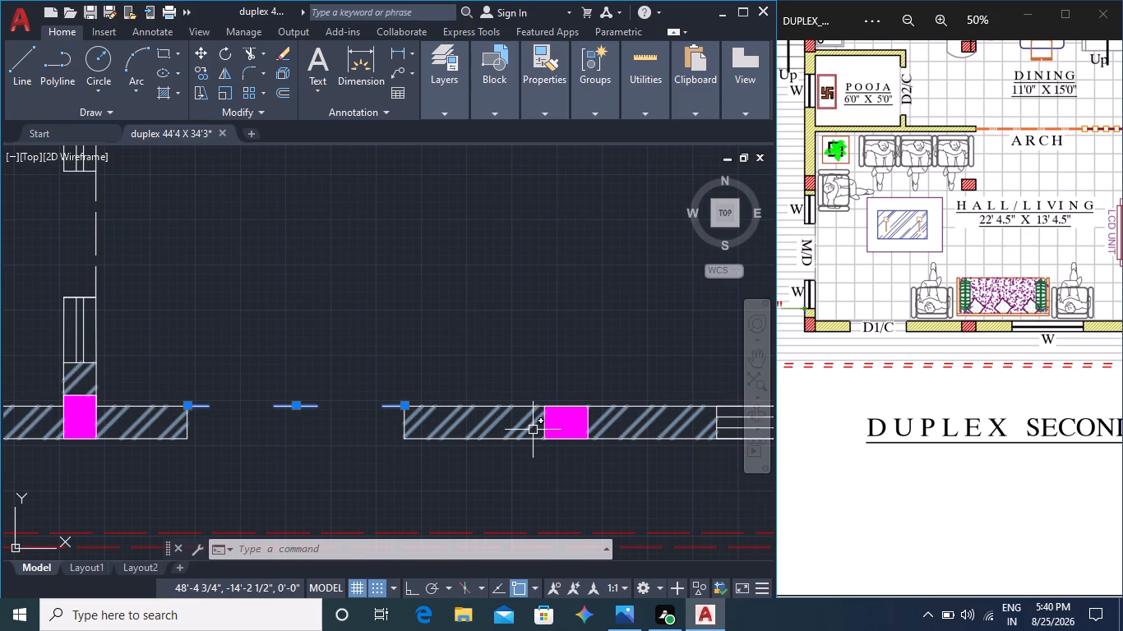
# Hatch the hall/living floor and the connected master bedroom area with the ANSI37 pattern at scale 40.
pyautogui.press('h')
pyautogui.press('Return')
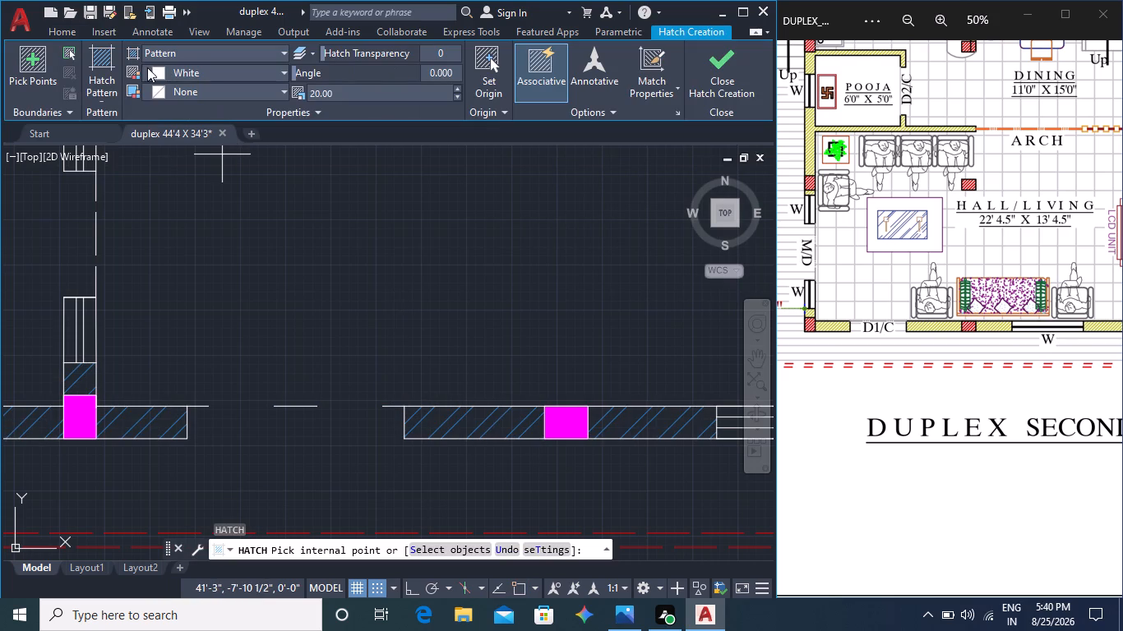
pyautogui.click(108, 61)
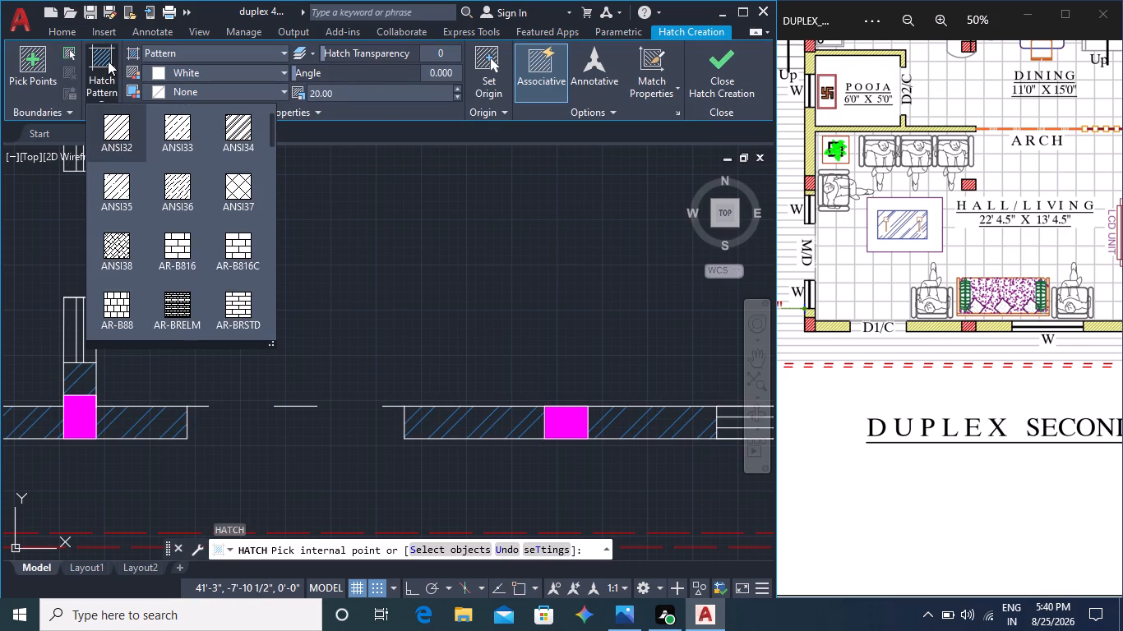
pyautogui.scroll(3, 235, 143)
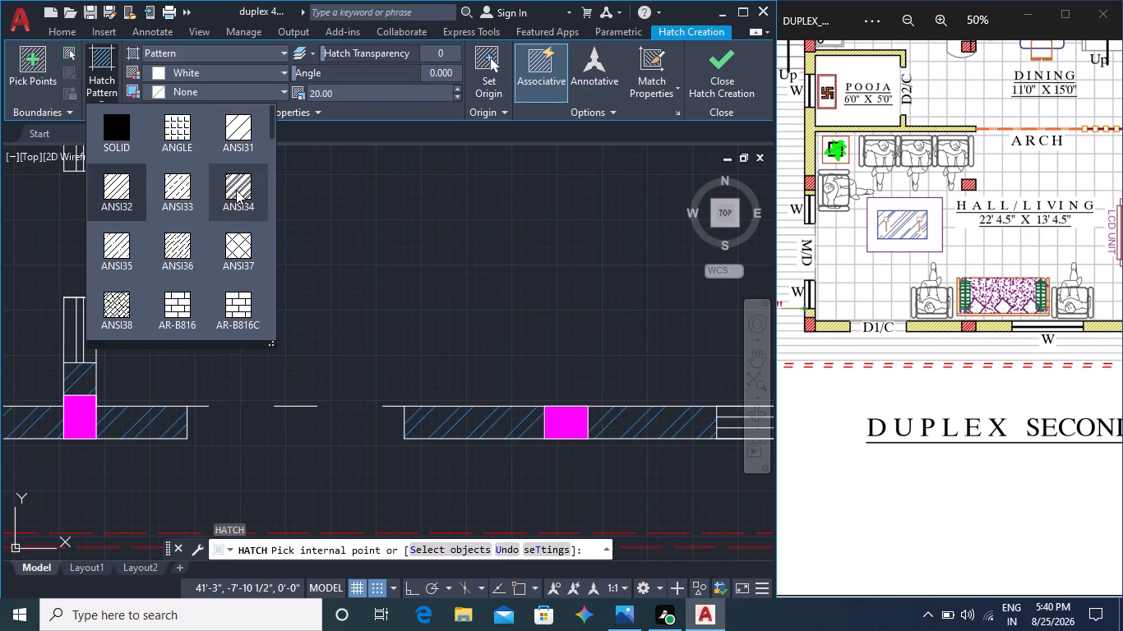
pyautogui.scroll(3, 238, 187)
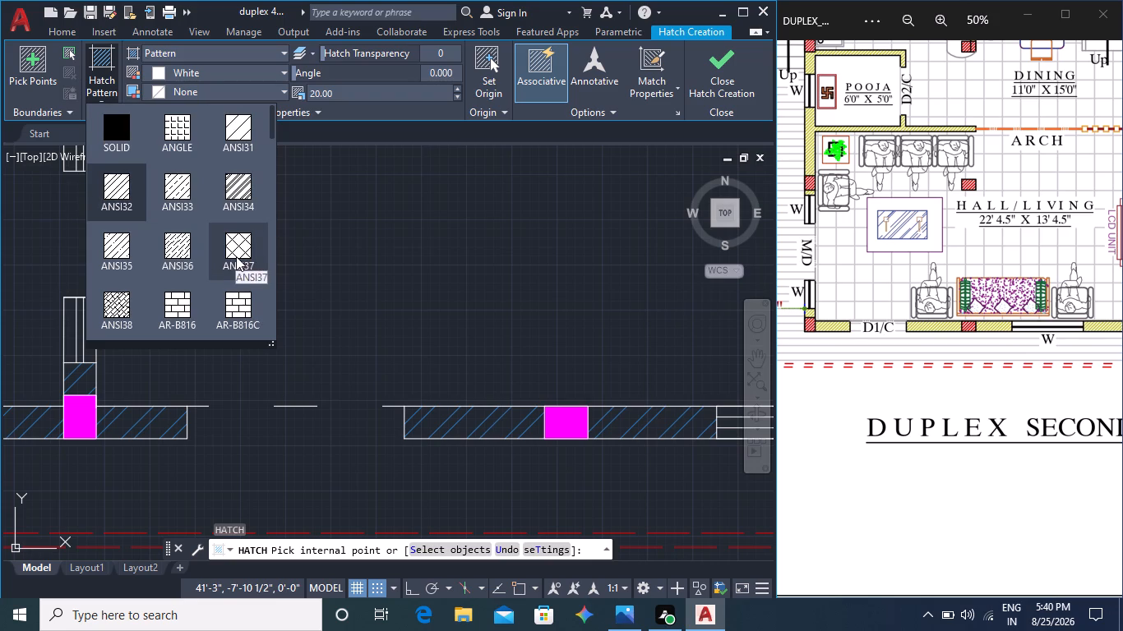
pyautogui.click(236, 256)
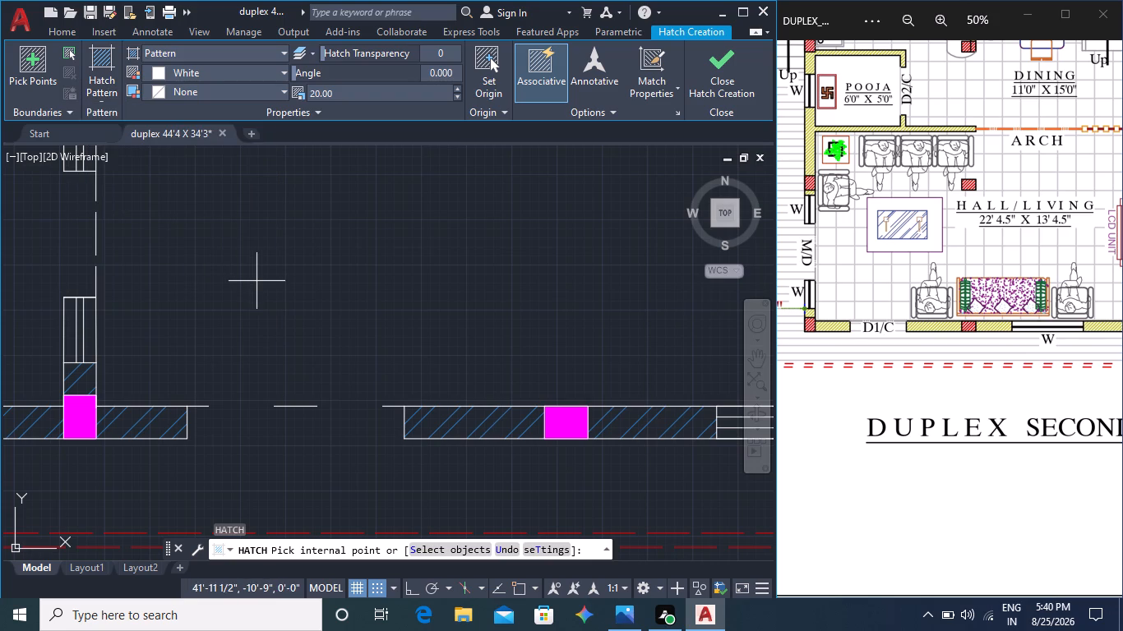
pyautogui.click(353, 96)
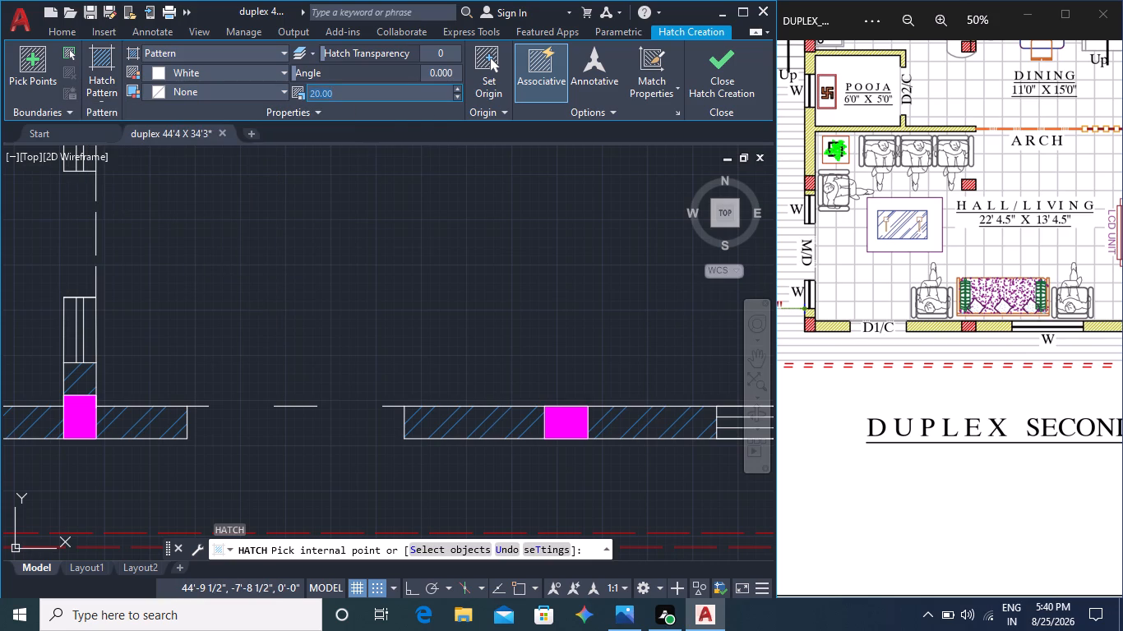
pyautogui.press('BackSpace')
pyautogui.press('BackSpace')
pyautogui.press('BackSpace')
pyautogui.press('BackSpace')
pyautogui.press('BackSpace')
pyautogui.press('BackSpace')
pyautogui.press('BackSpace')
pyautogui.press('BackSpace')
pyautogui.write('40')
pyautogui.press('Return')
pyautogui.scroll(-1, 455, 343)
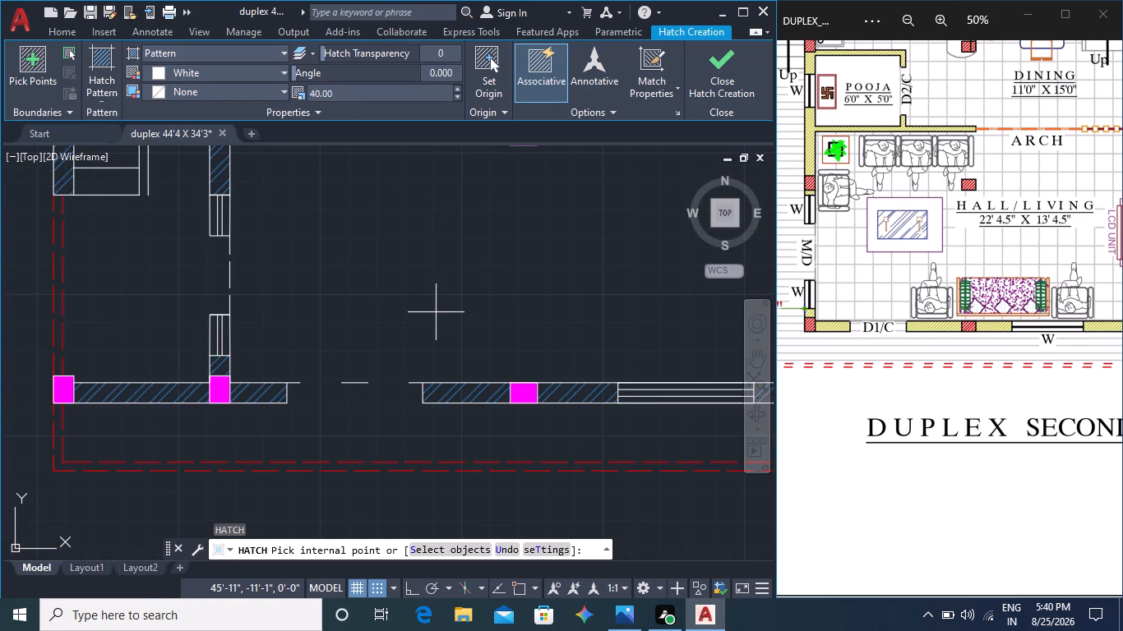
pyautogui.click(436, 312)
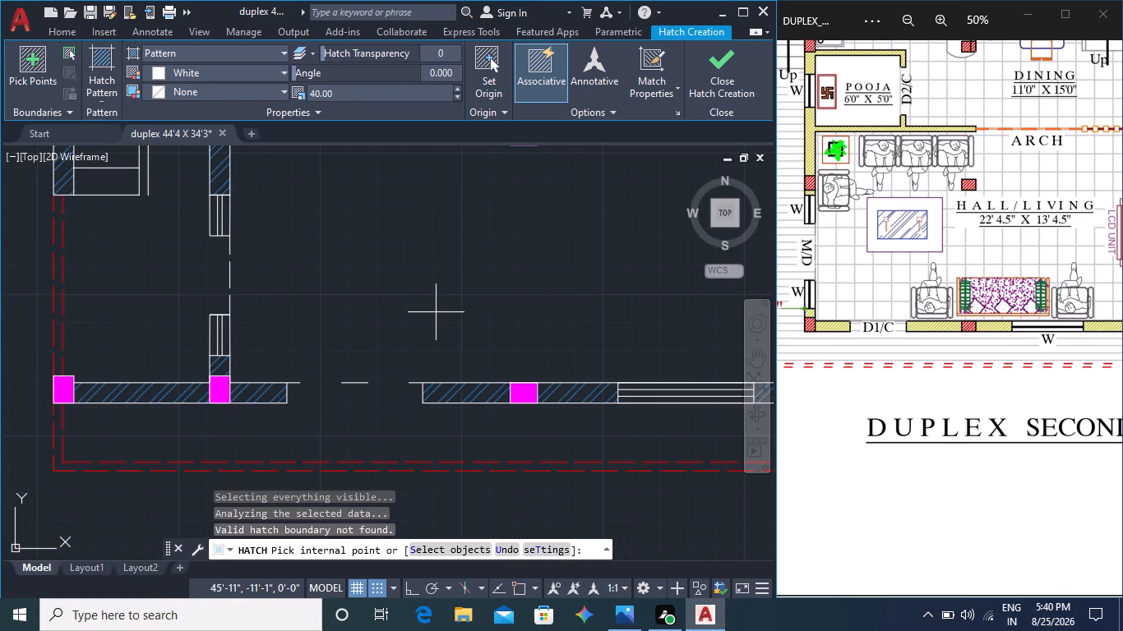
pyautogui.moveTo(543, 308); pyautogui.dragTo(386, 358, button='middle')
pyautogui.scroll(-1, 386, 358)
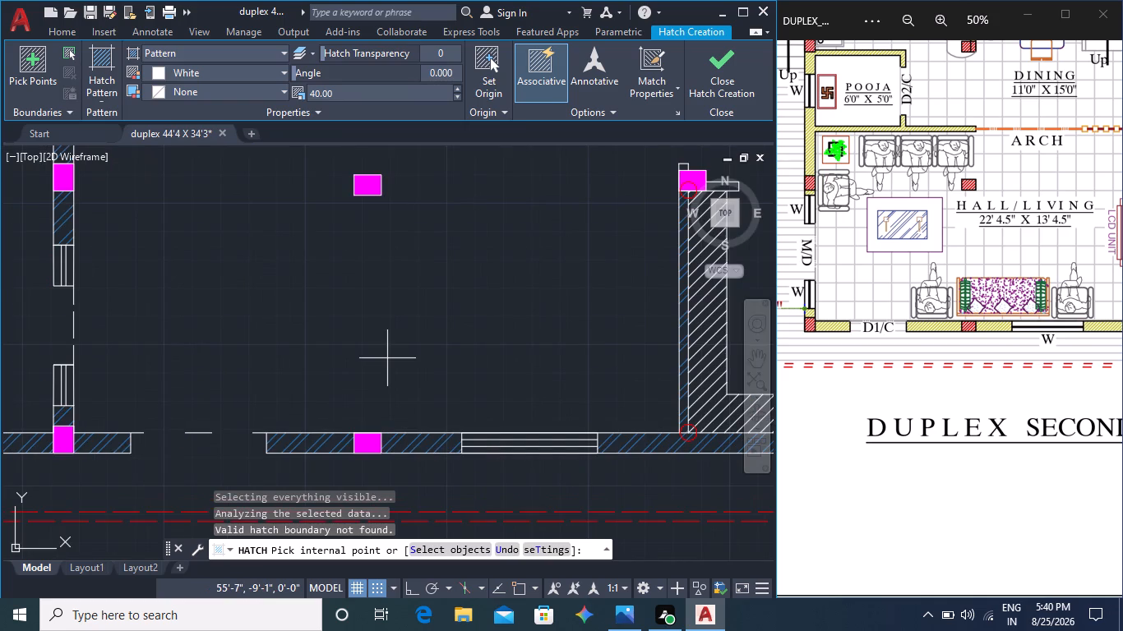
pyautogui.moveTo(427, 315); pyautogui.dragTo(404, 347, button='middle')
pyautogui.click(408, 343)
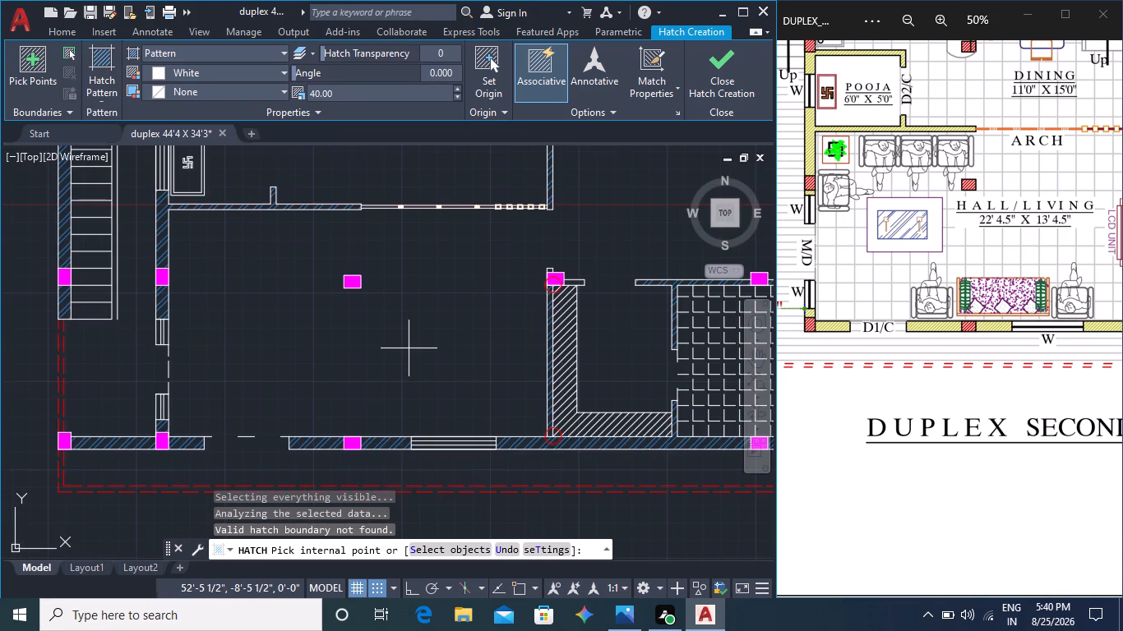
pyautogui.scroll(-2, 417, 337)
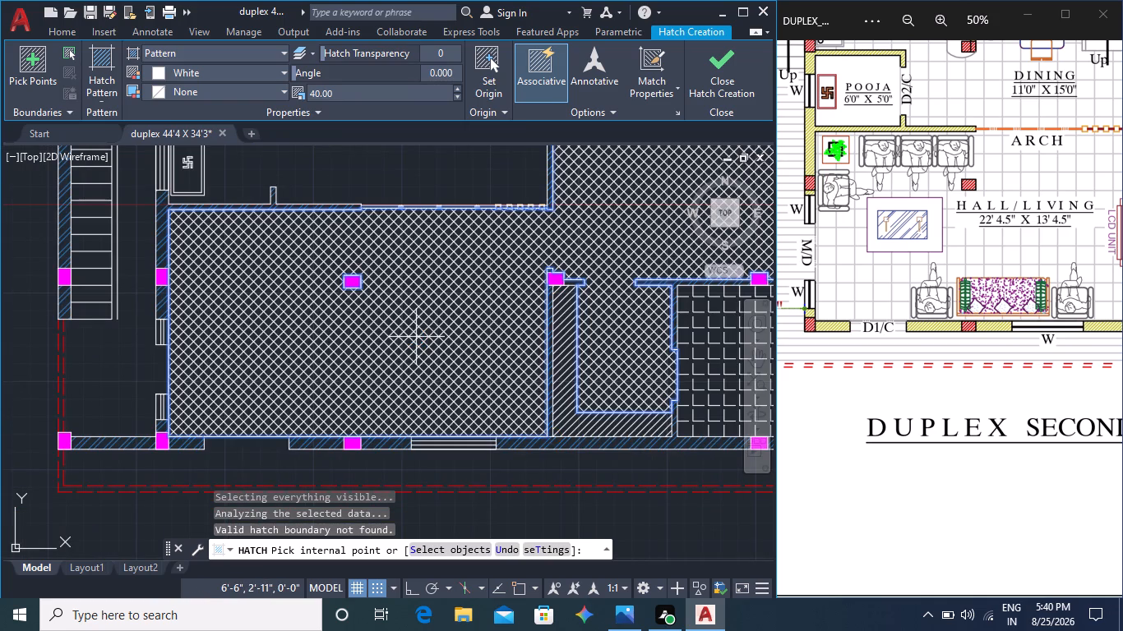
pyautogui.moveTo(455, 339); pyautogui.dragTo(423, 417, button='middle')
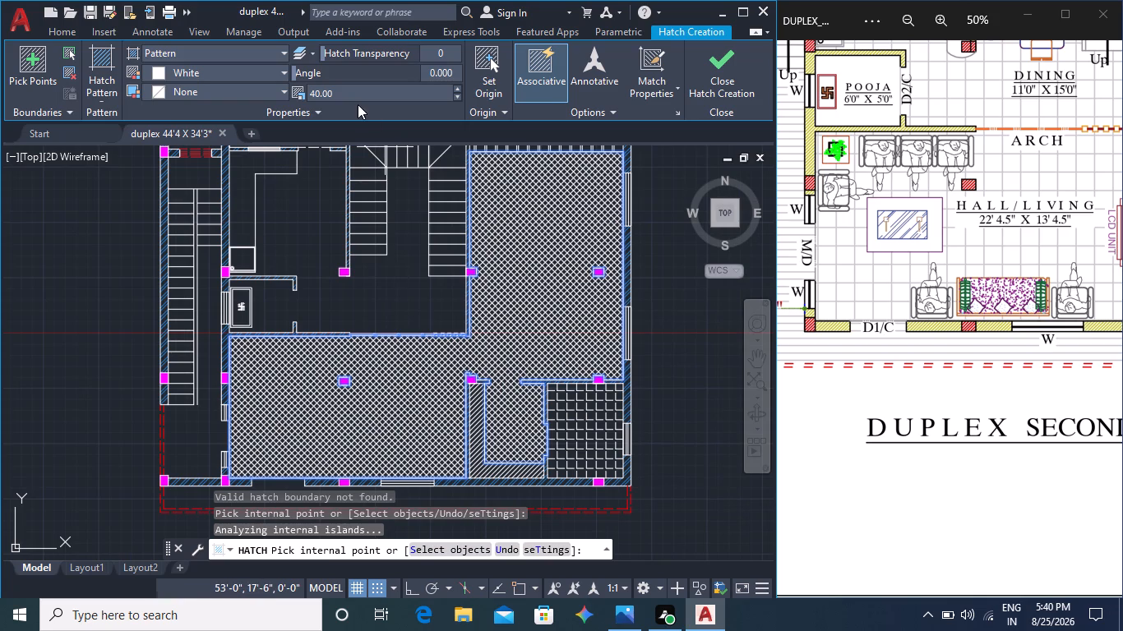
# Set the hall/living and master bedroom floor hatch angle to 45 degrees so the grid lines run square to the walls.
pyautogui.click(300, 75)
pyautogui.moveTo(300, 75); pyautogui.dragTo(307, 75)
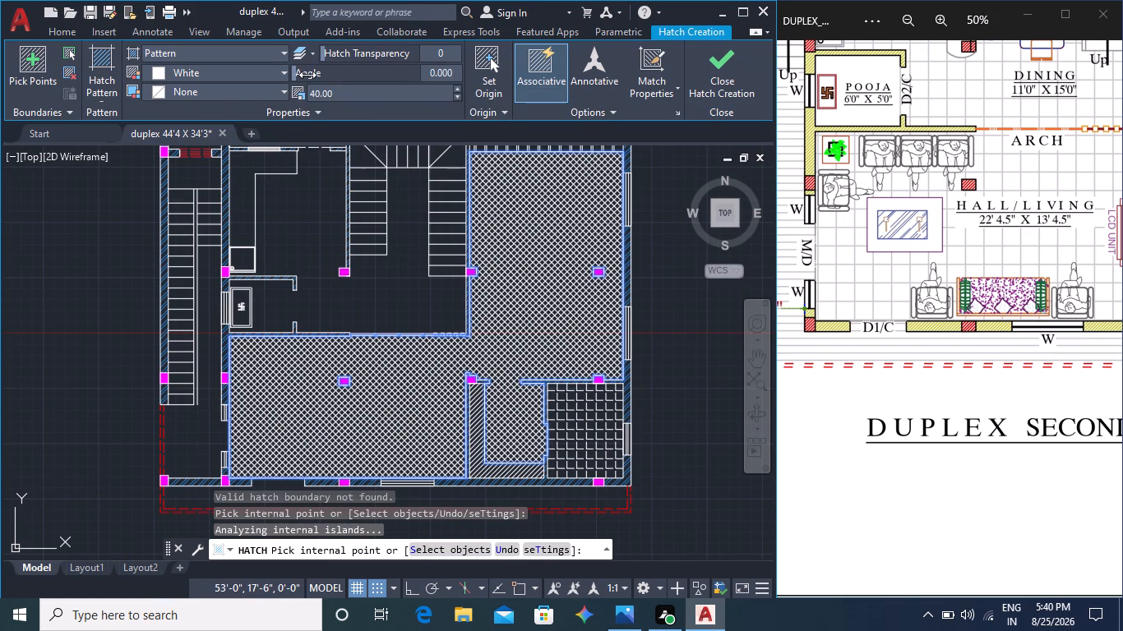
pyautogui.moveTo(307, 75); pyautogui.dragTo(322, 75)
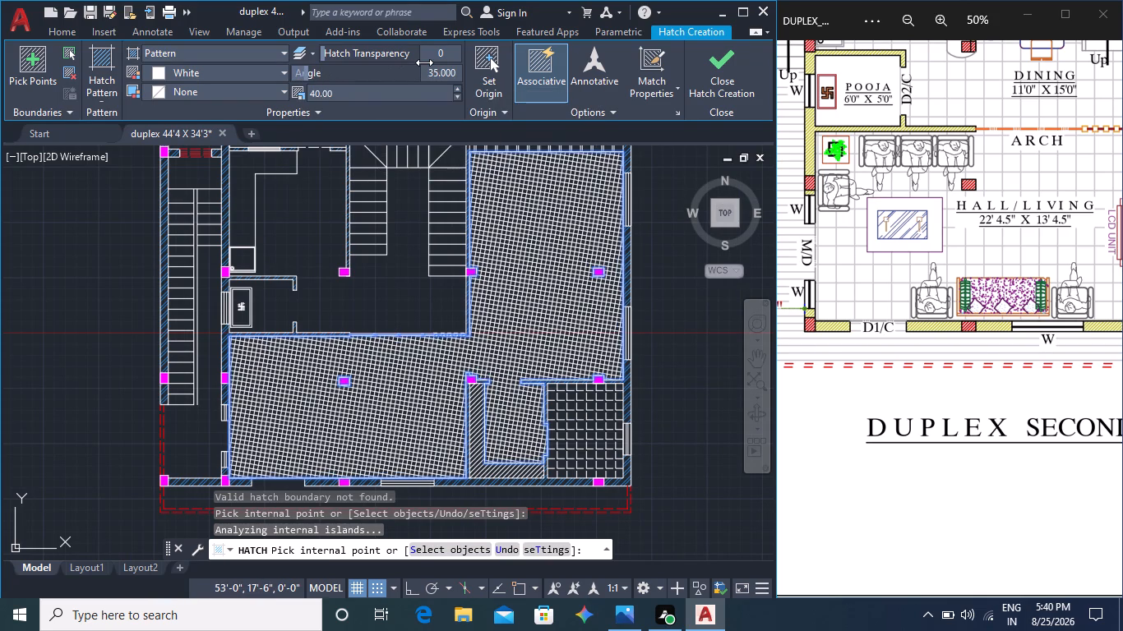
pyautogui.click(452, 71)
pyautogui.press('BackSpace')
pyautogui.write('45')
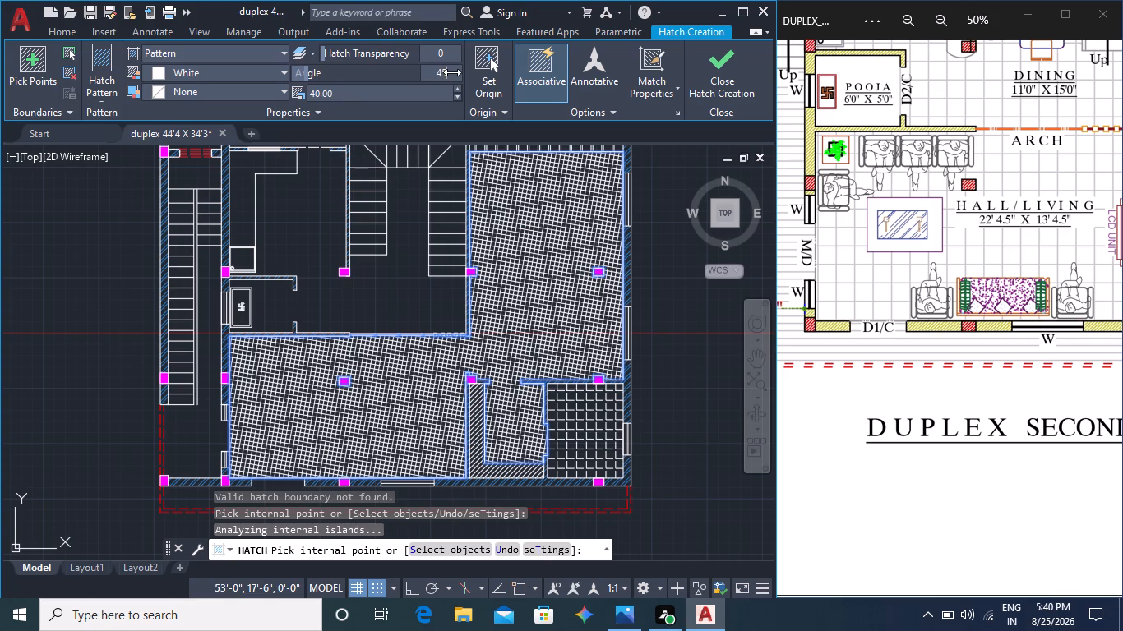
pyautogui.press('Return')
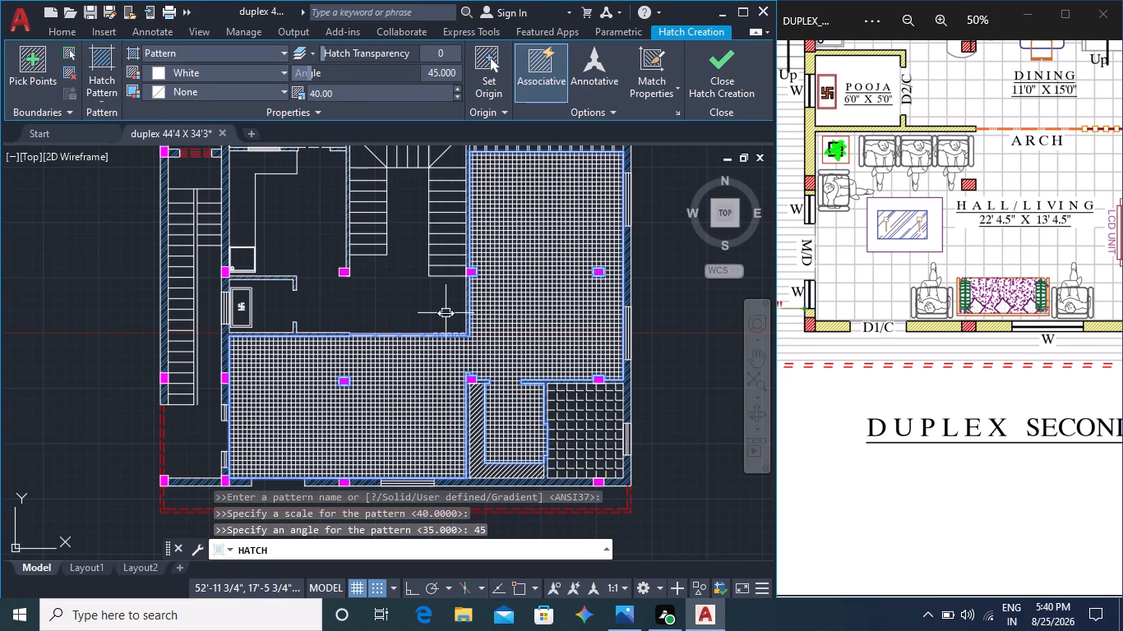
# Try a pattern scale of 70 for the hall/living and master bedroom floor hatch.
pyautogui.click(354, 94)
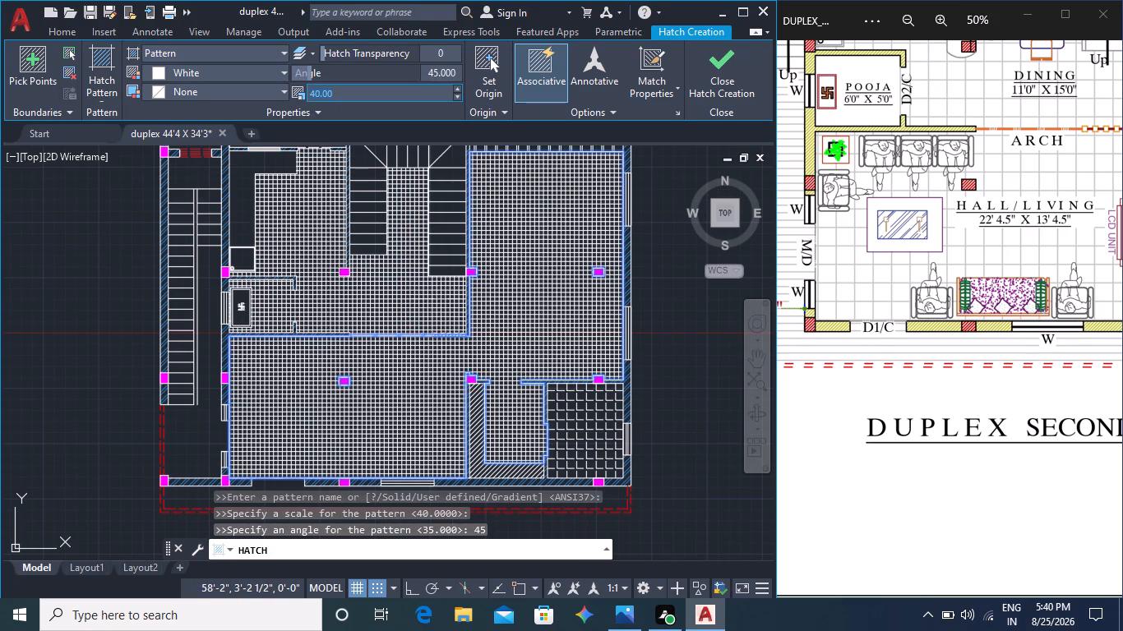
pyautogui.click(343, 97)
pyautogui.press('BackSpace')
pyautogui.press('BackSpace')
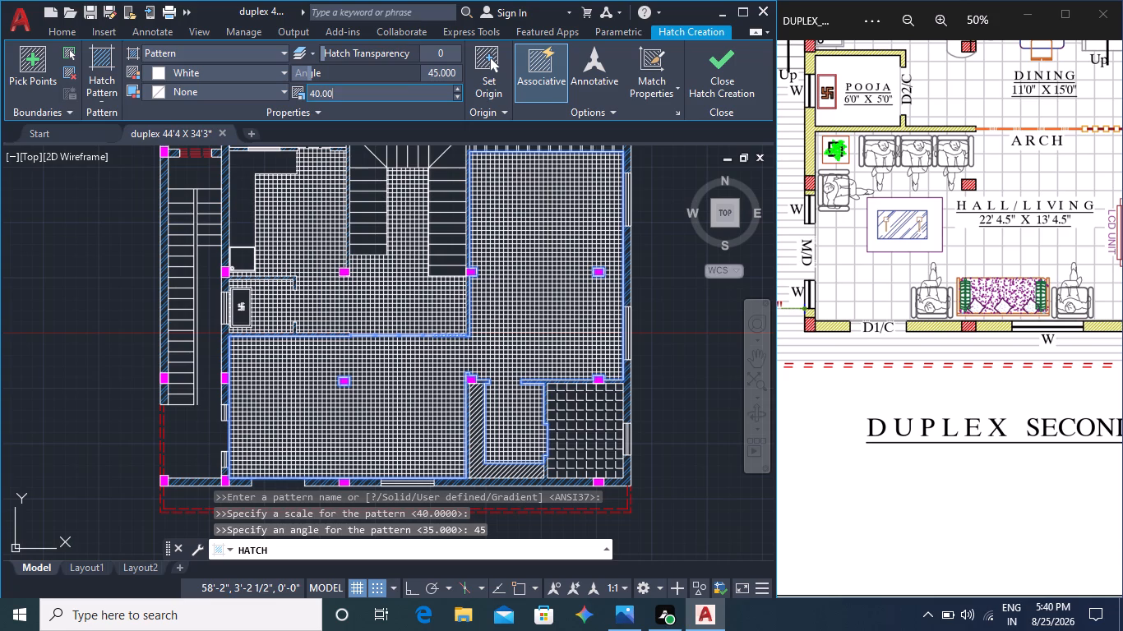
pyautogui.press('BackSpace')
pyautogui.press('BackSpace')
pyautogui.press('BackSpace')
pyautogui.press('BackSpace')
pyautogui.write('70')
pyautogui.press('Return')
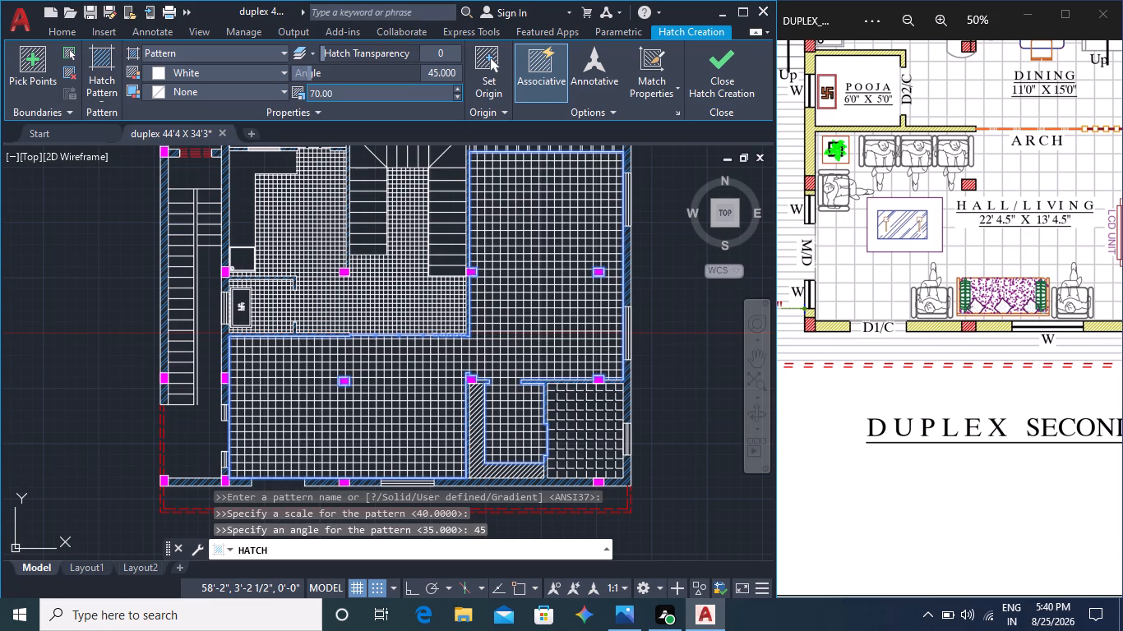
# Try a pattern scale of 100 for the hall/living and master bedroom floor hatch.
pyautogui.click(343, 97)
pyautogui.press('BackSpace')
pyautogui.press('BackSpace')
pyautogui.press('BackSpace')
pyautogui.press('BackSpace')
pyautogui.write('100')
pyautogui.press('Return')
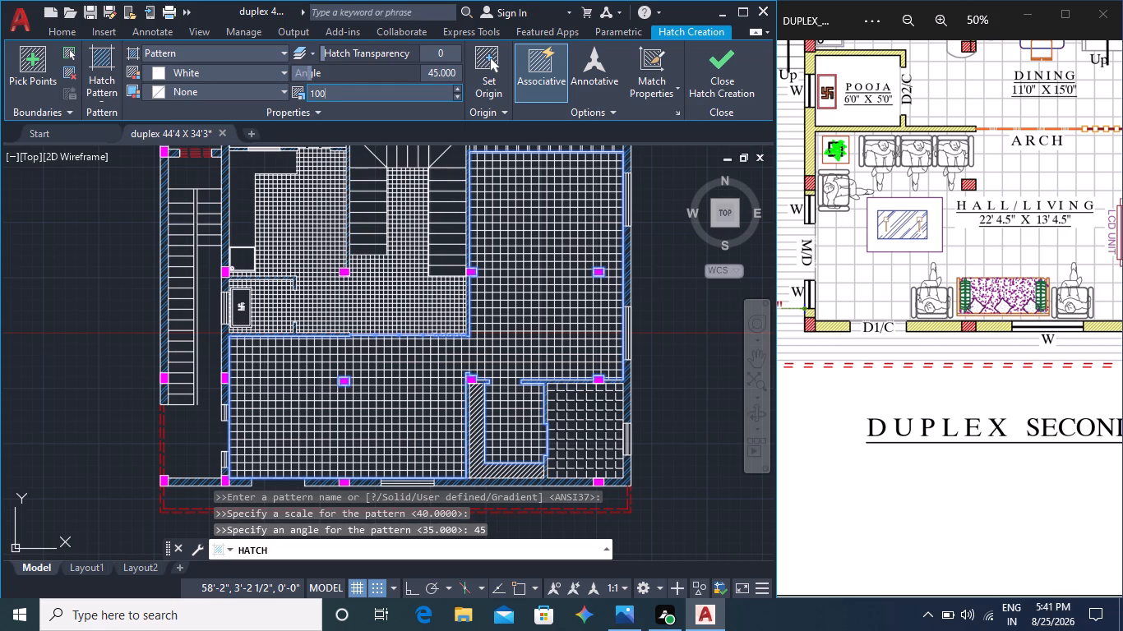
# Set the hall/living and master bedroom floor hatch scale to 200.
pyautogui.click(343, 97)
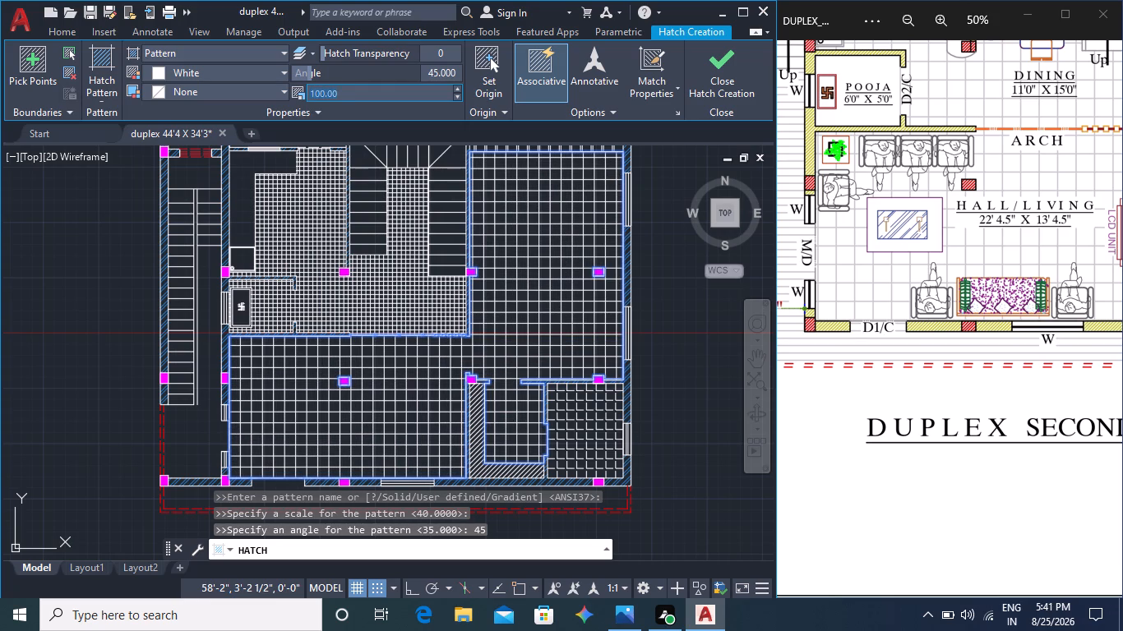
pyautogui.press('BackSpace')
pyautogui.press('BackSpace')
pyautogui.write('200')
pyautogui.press('Return')
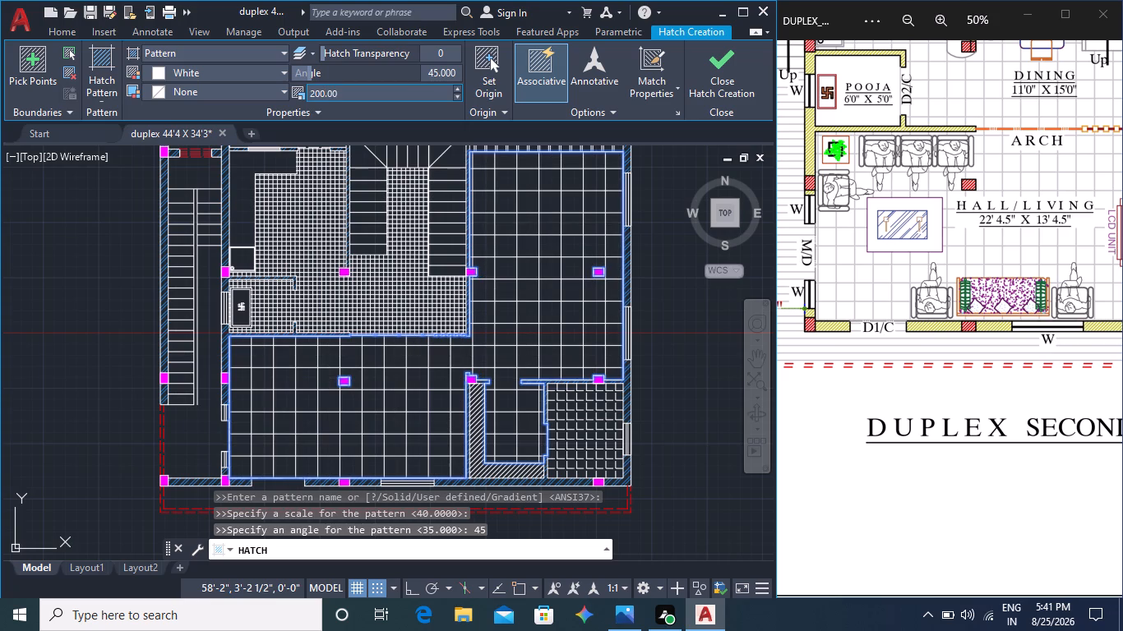
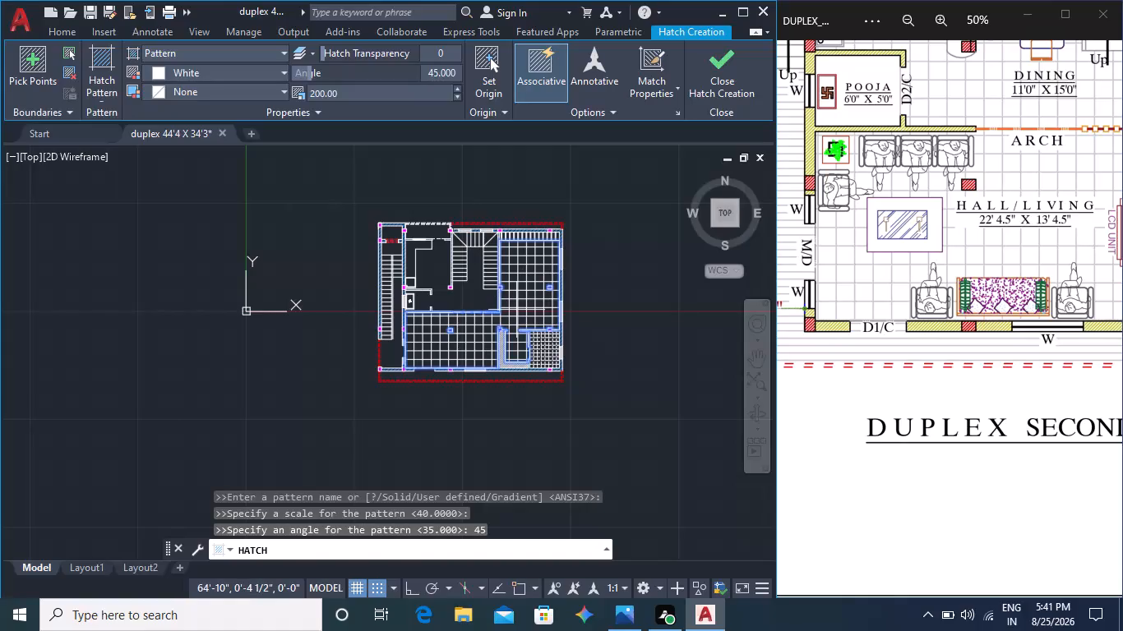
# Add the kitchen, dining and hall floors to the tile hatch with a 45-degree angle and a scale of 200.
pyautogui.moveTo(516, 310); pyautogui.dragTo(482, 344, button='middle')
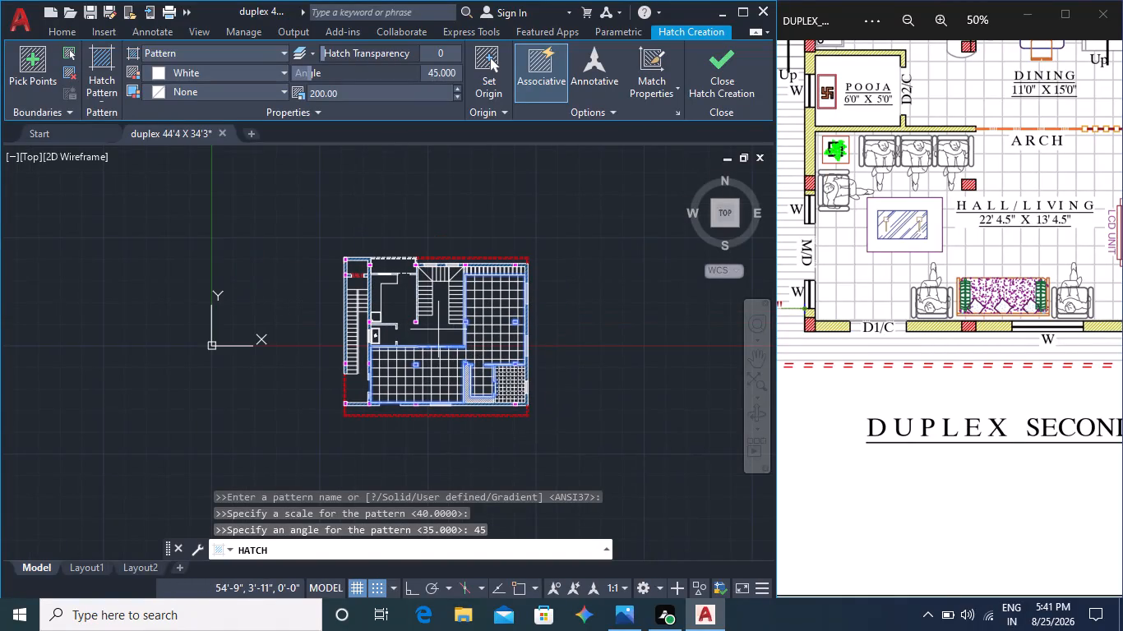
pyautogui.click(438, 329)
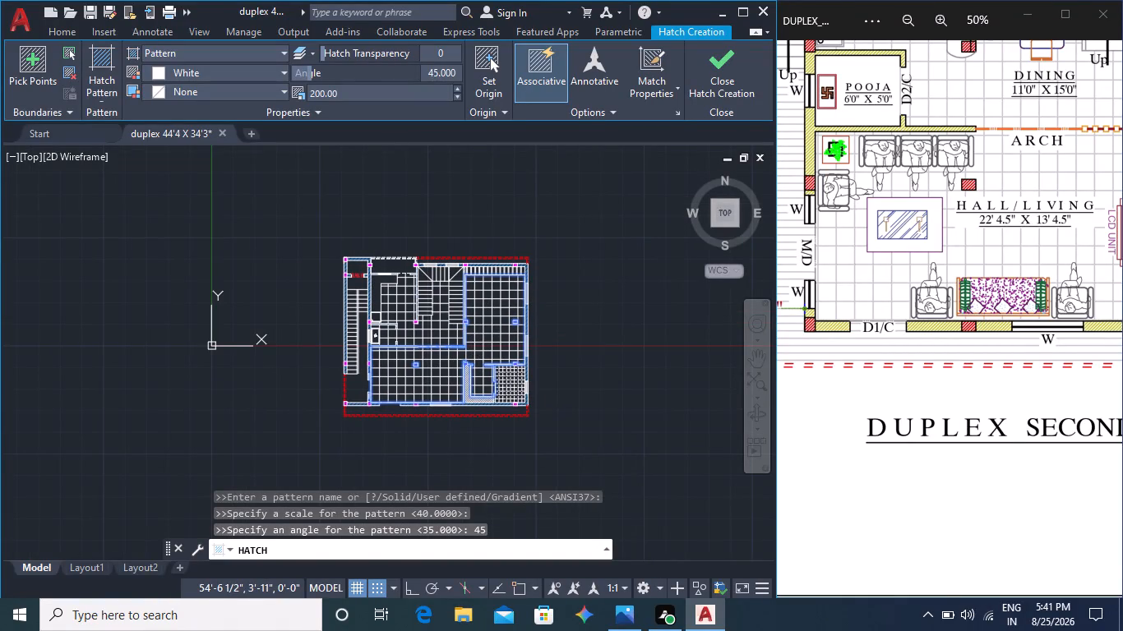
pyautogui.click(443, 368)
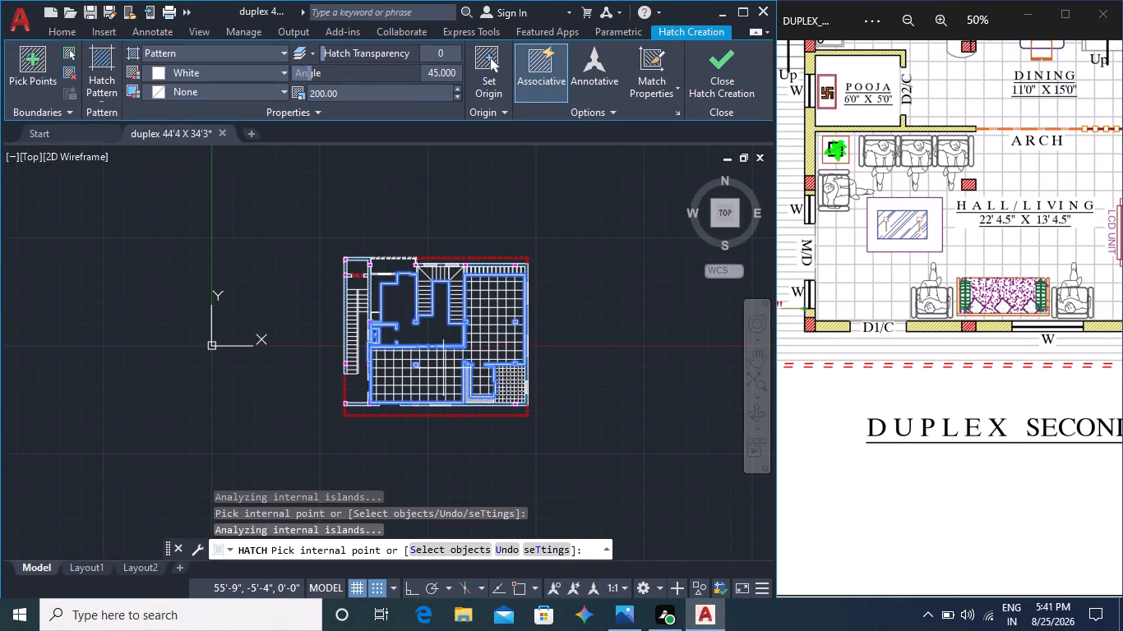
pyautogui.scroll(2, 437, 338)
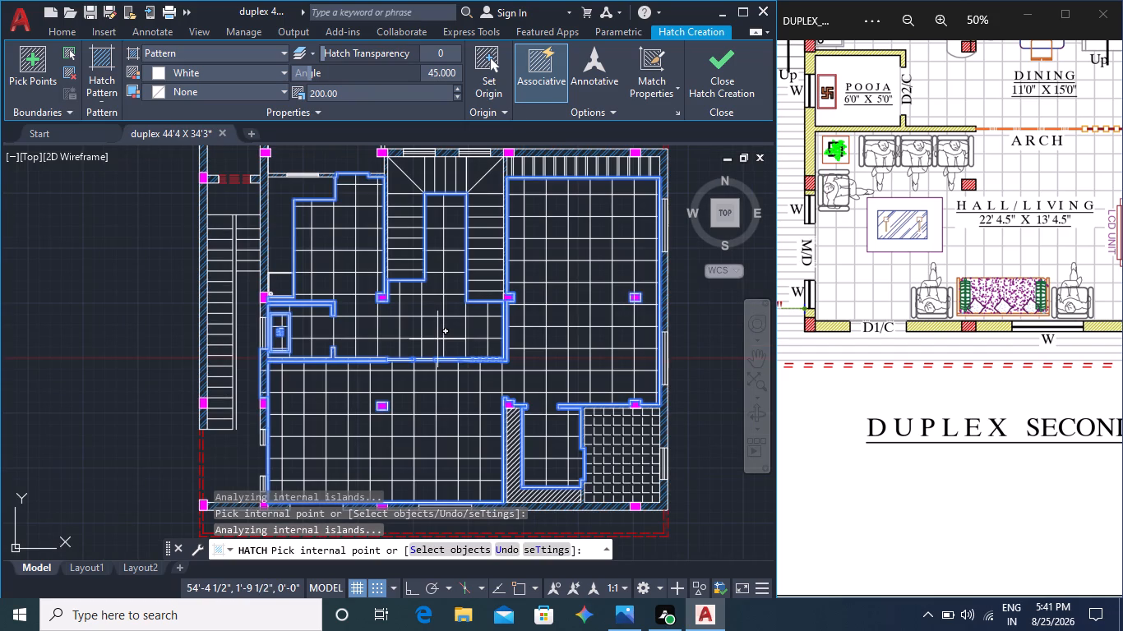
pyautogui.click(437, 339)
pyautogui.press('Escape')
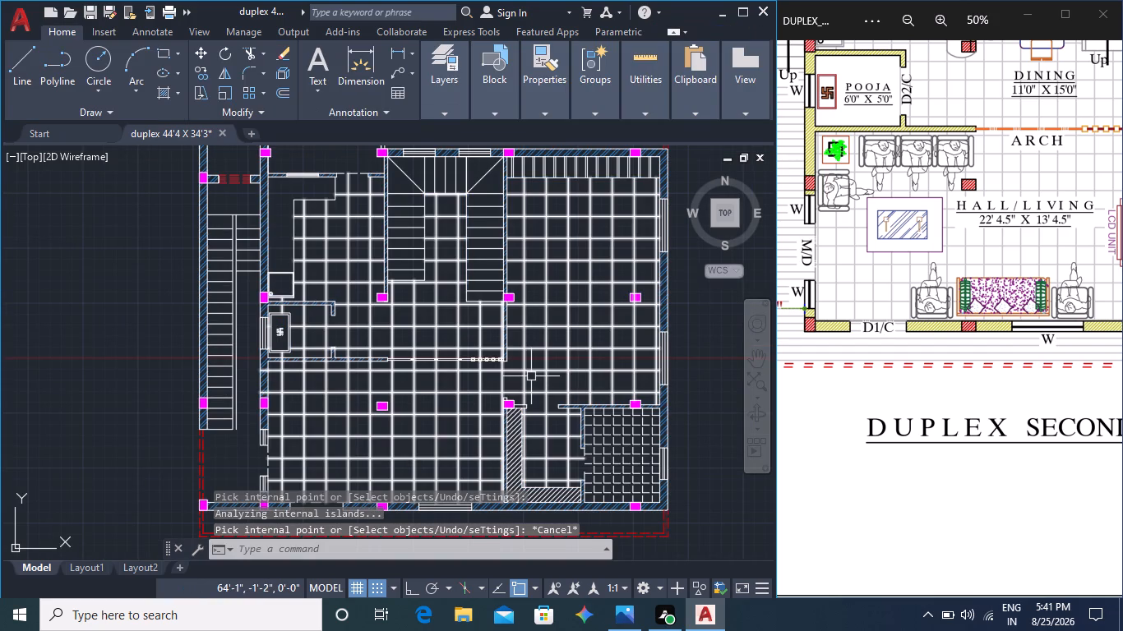
# Examine the tile grid around the hall wall and arch against the reference floor plan.
pyautogui.moveTo(470, 403); pyautogui.dragTo(460, 377, button='middle')
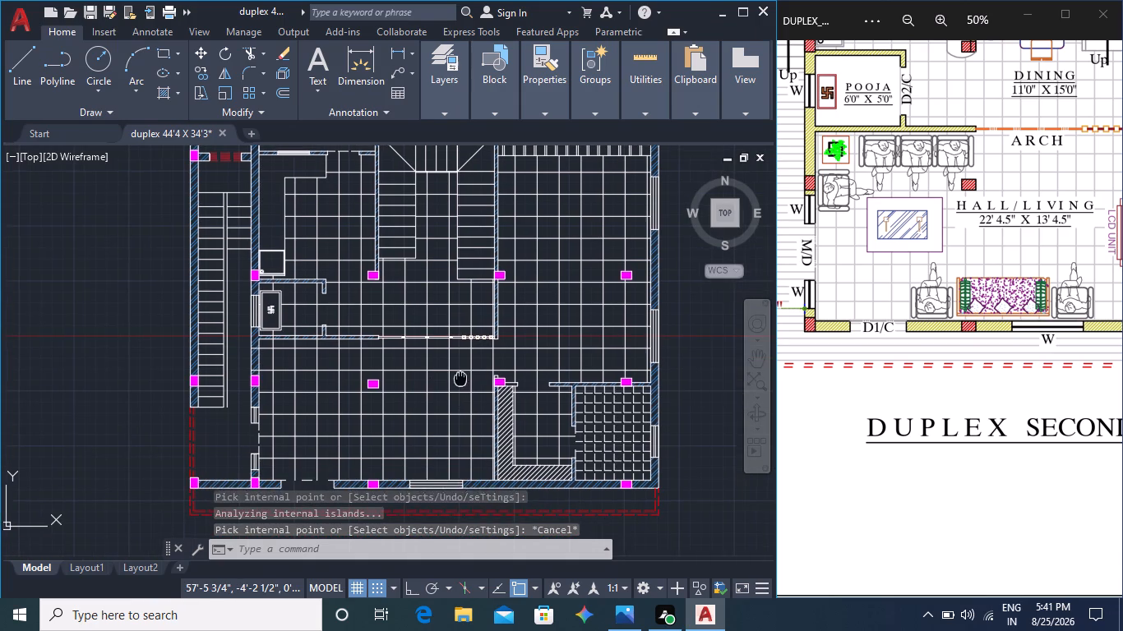
pyautogui.moveTo(460, 377); pyautogui.dragTo(451, 372, button='middle')
pyautogui.scroll(3, 405, 362)
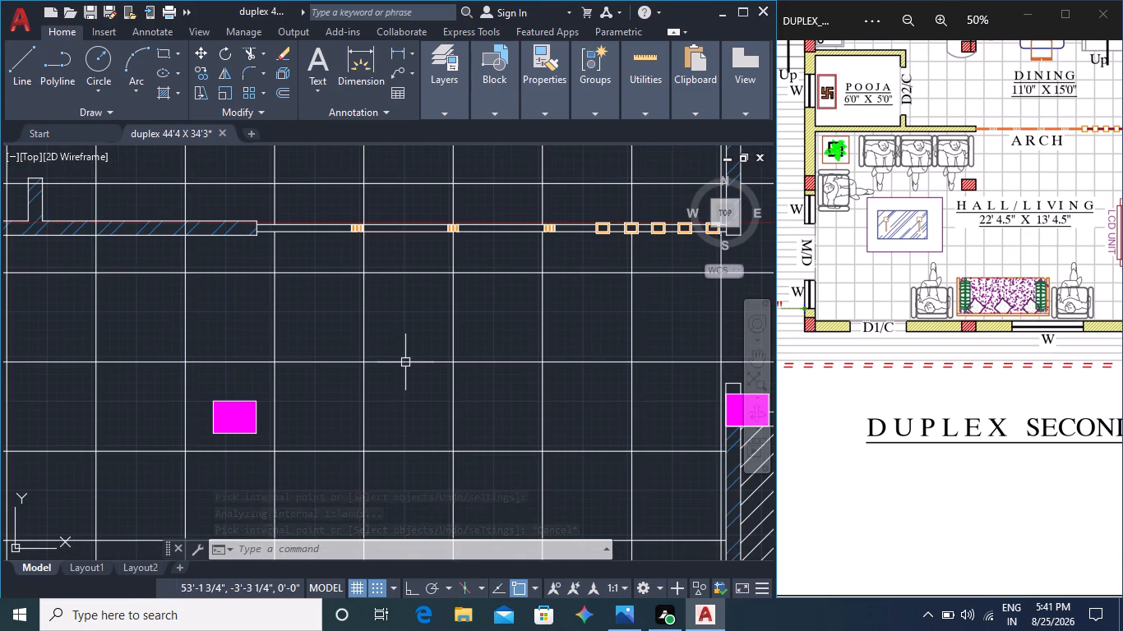
pyautogui.scroll(-1, 405, 362)
pyautogui.scroll(12, 954, 109)
pyautogui.scroll(-2, 526, 315)
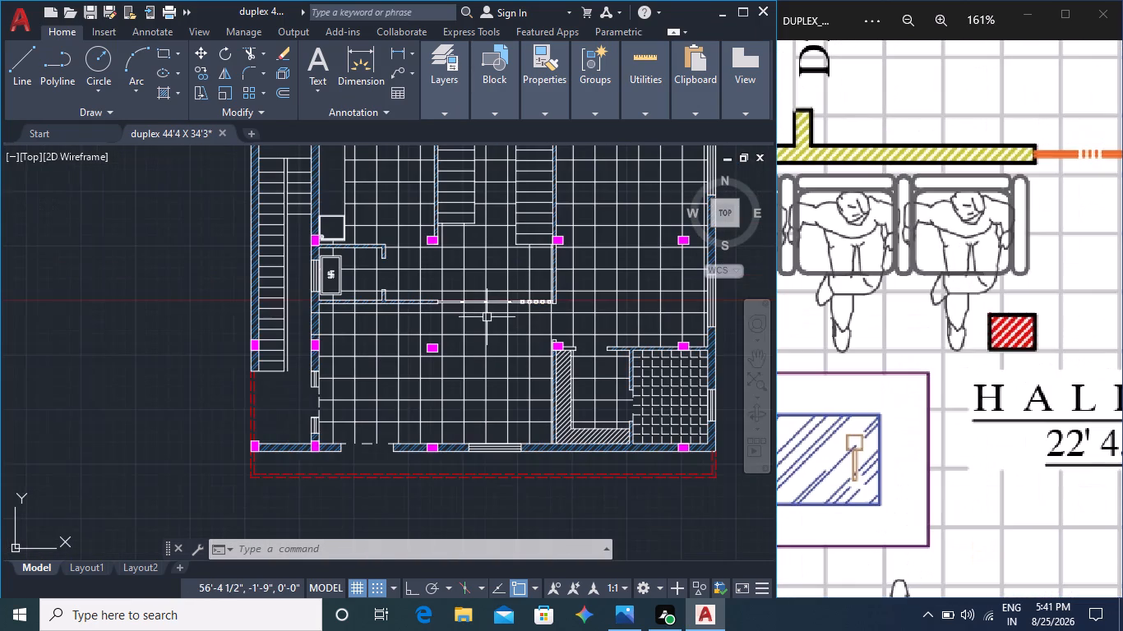
pyautogui.scroll(3, 405, 309)
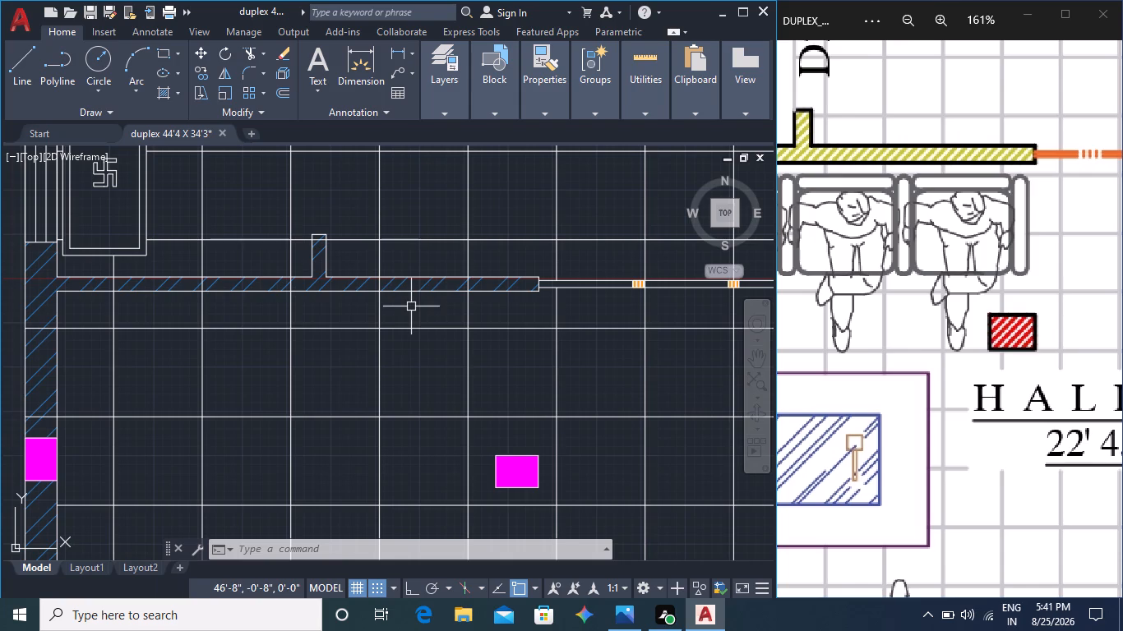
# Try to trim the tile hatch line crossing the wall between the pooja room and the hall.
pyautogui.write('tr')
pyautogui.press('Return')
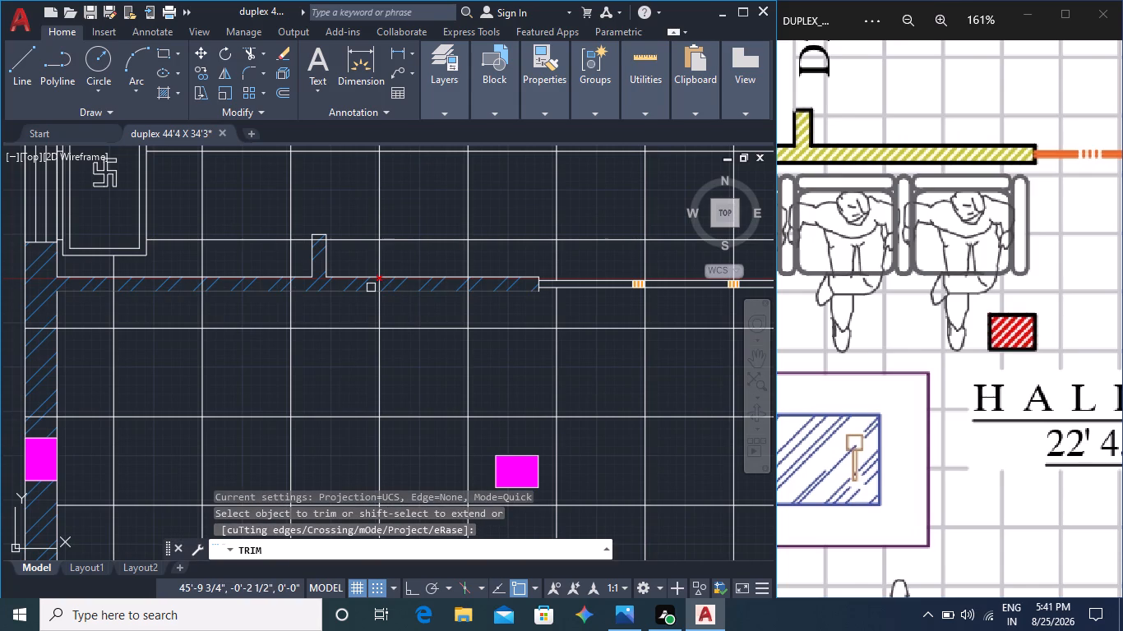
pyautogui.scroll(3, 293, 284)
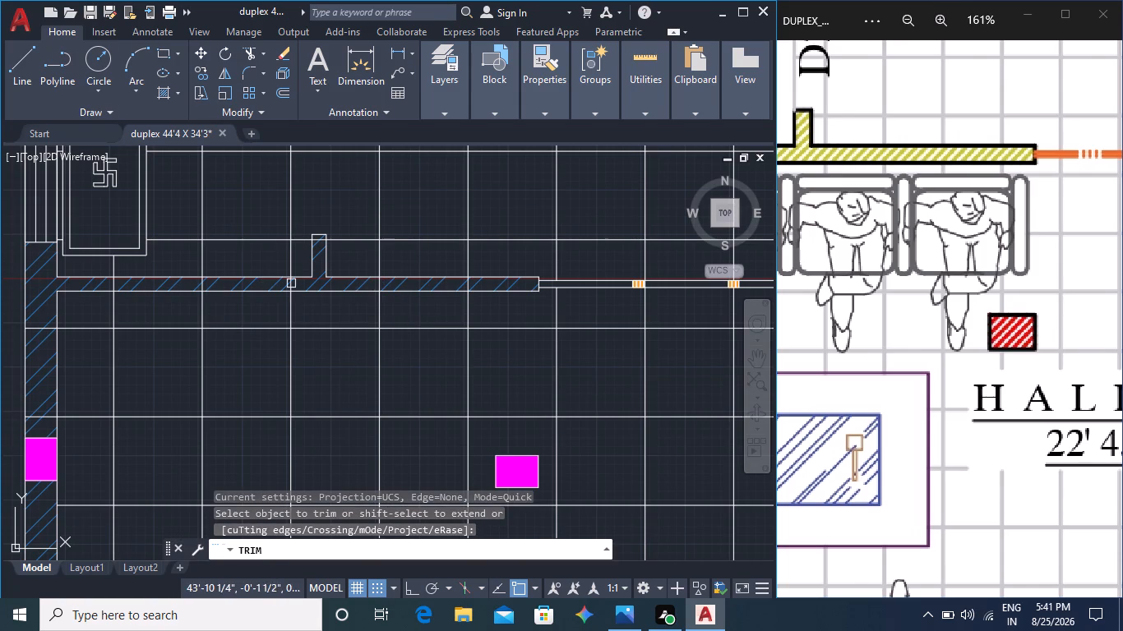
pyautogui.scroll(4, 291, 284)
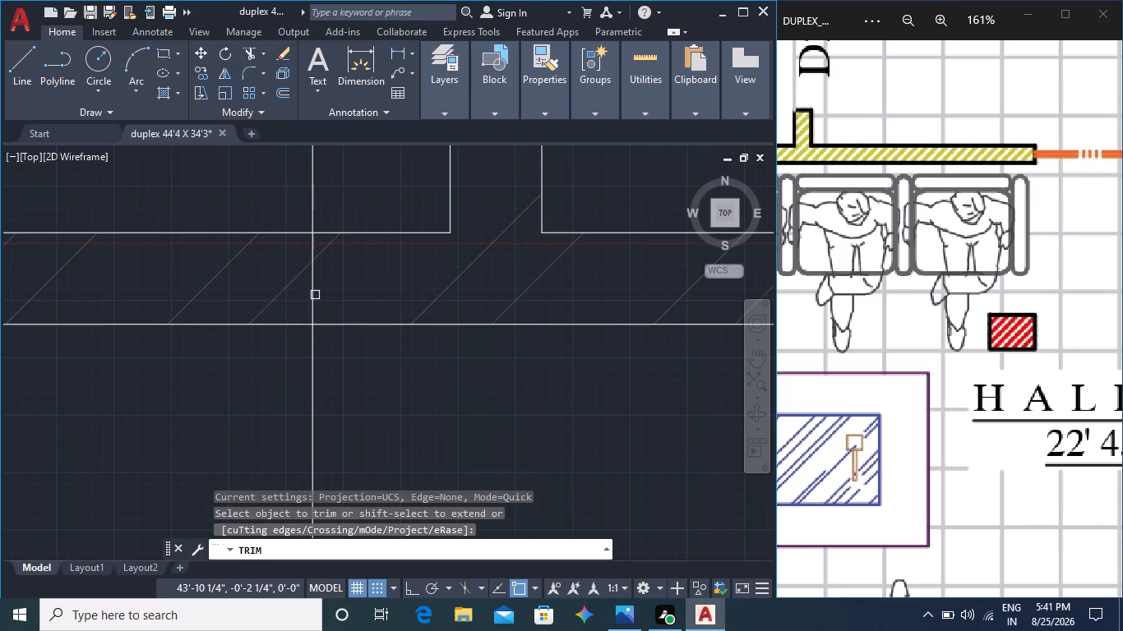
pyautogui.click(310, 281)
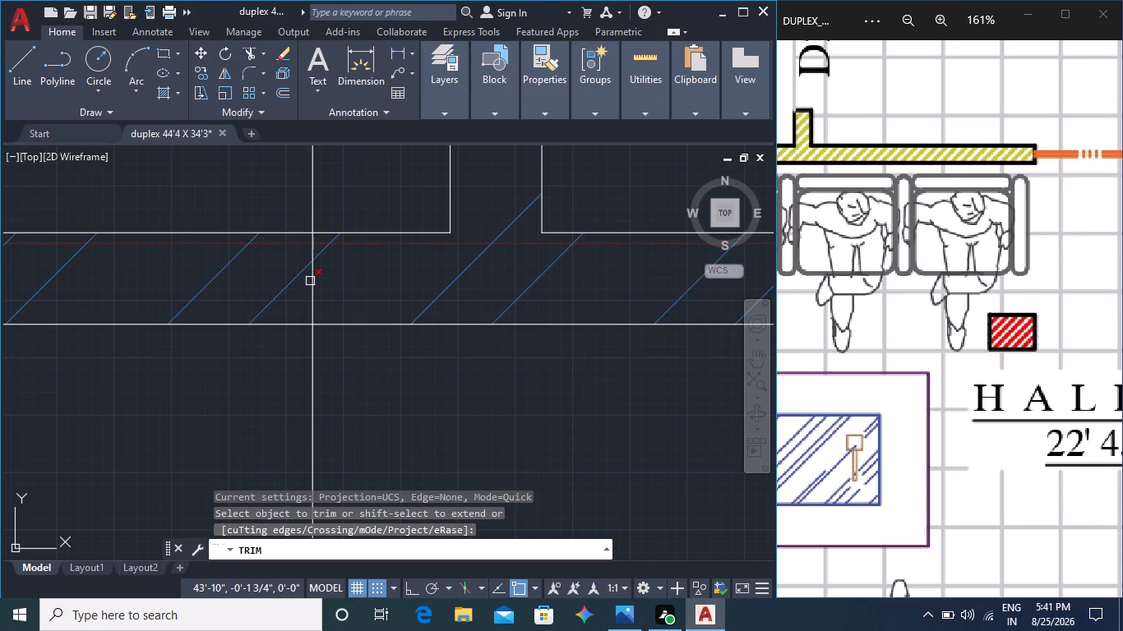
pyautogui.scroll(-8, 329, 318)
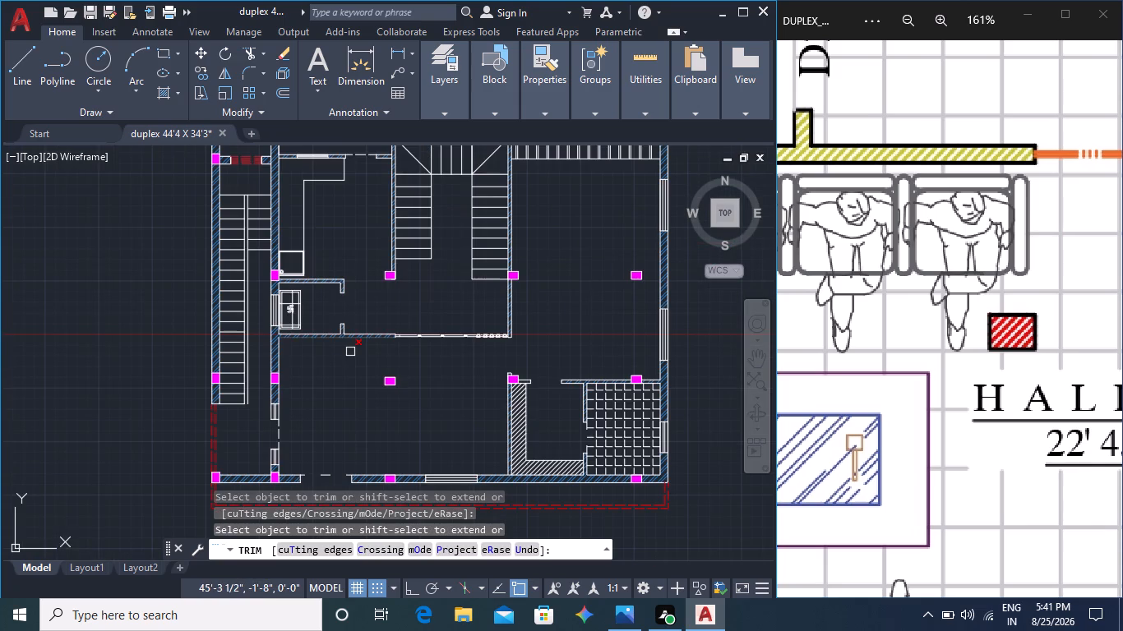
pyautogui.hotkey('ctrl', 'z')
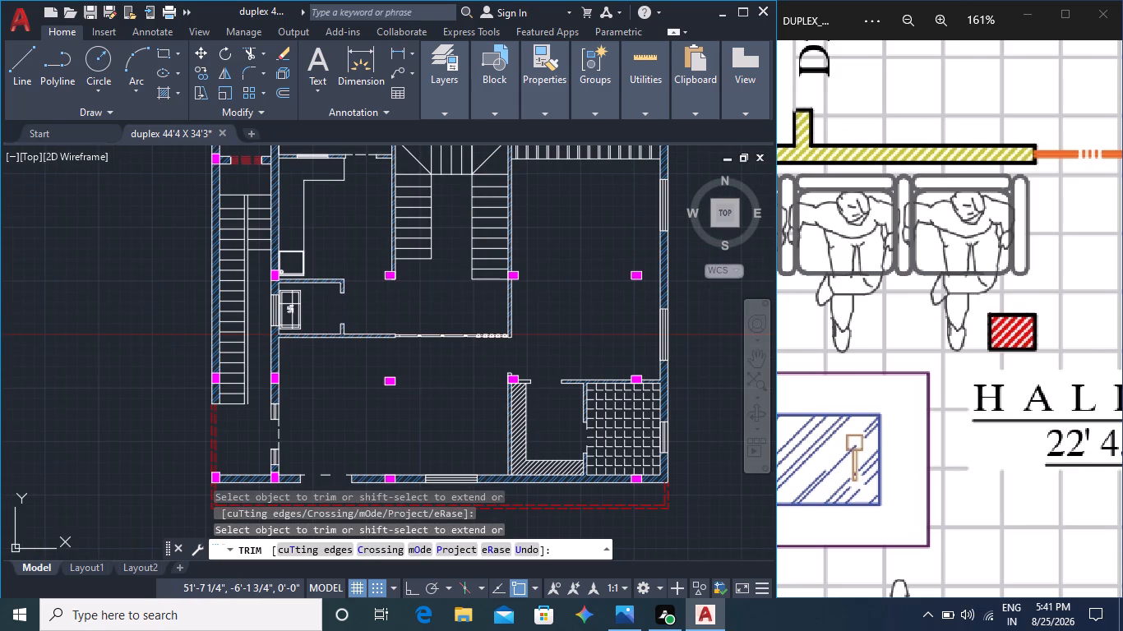
# Examine the floor tiling of the hall, dining and bedroom areas in the Duplex Second Floor reference plan.
pyautogui.scroll(-3, 427, 393)
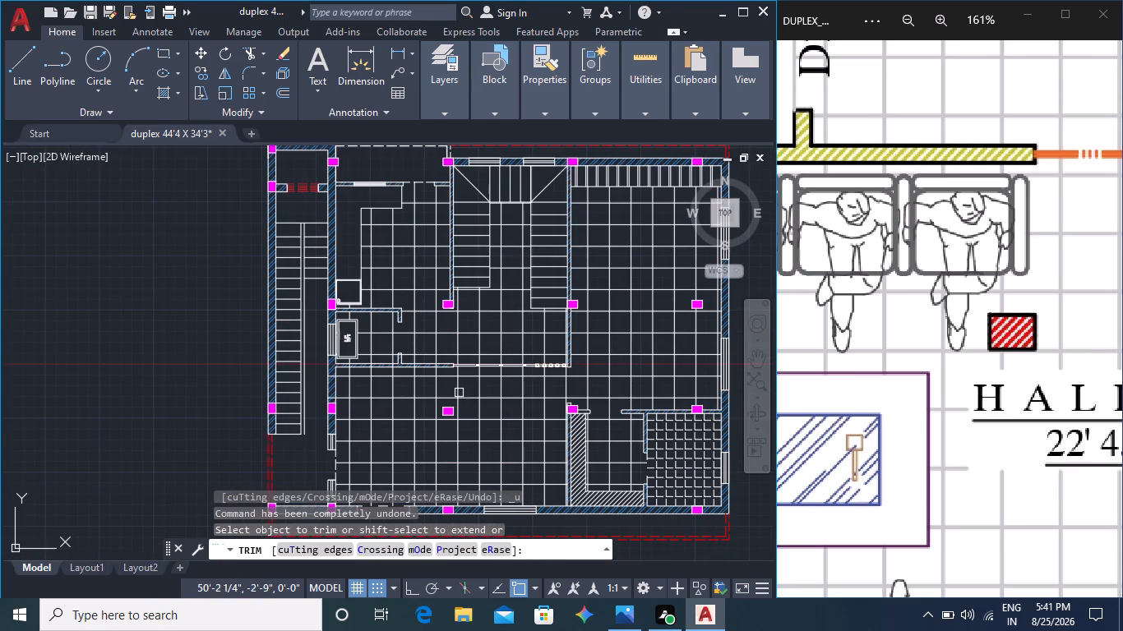
pyautogui.moveTo(523, 404); pyautogui.dragTo(501, 350, button='middle')
pyautogui.middleClick(928, 398)
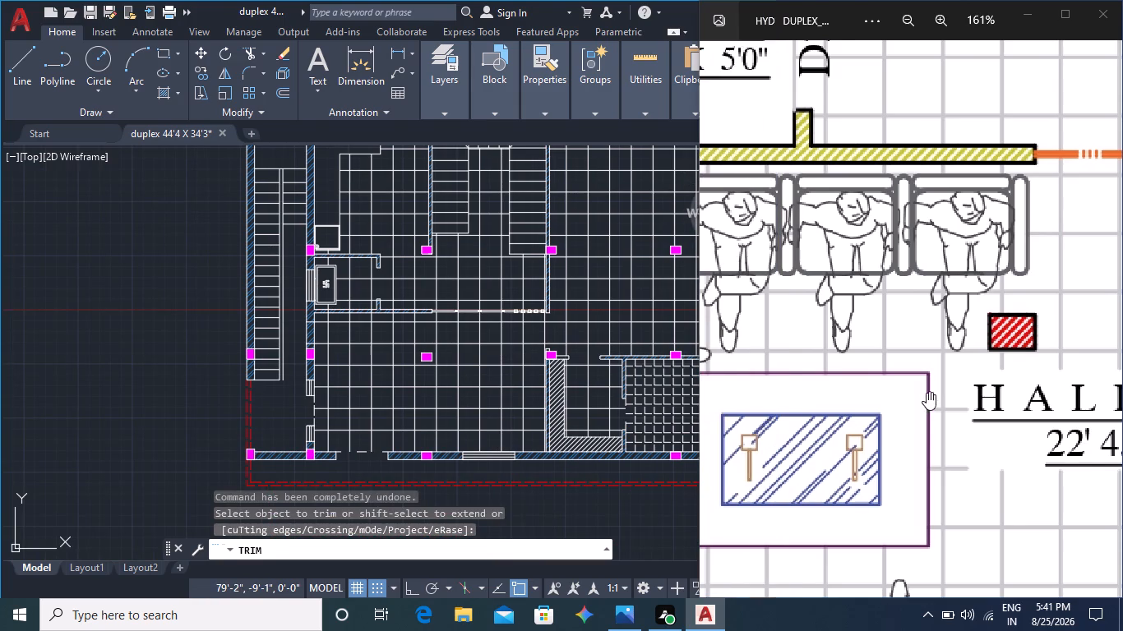
pyautogui.scroll(-18, 936, 388)
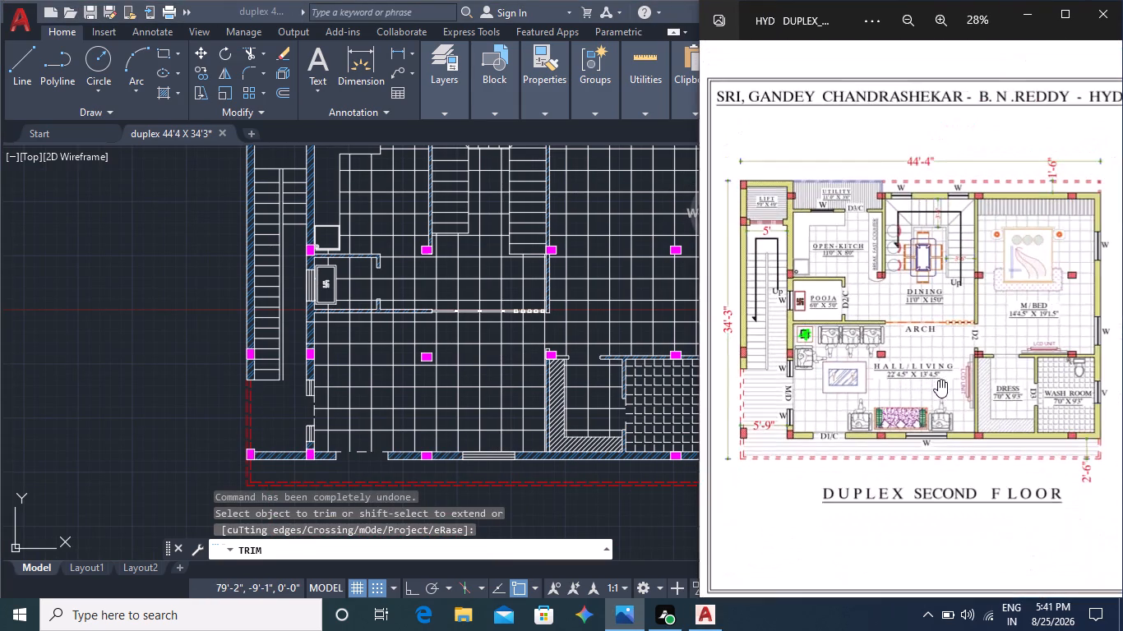
pyautogui.scroll(4, 833, 135)
pyautogui.scroll(-4, 850, 164)
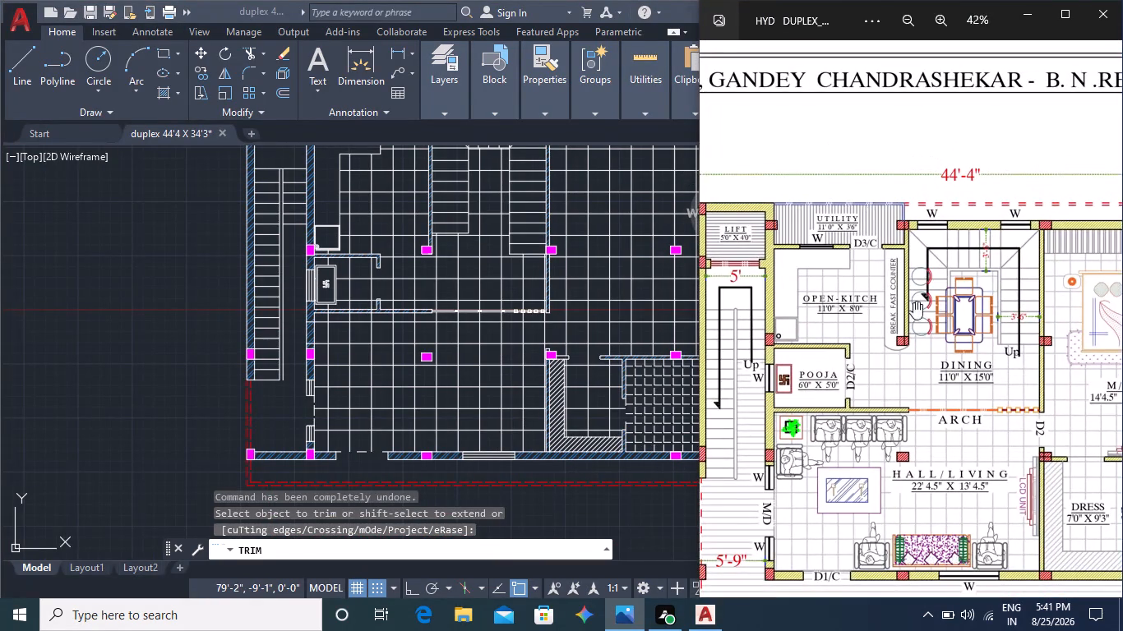
pyautogui.moveTo(950, 381); pyautogui.dragTo(920, 363, button='middle')
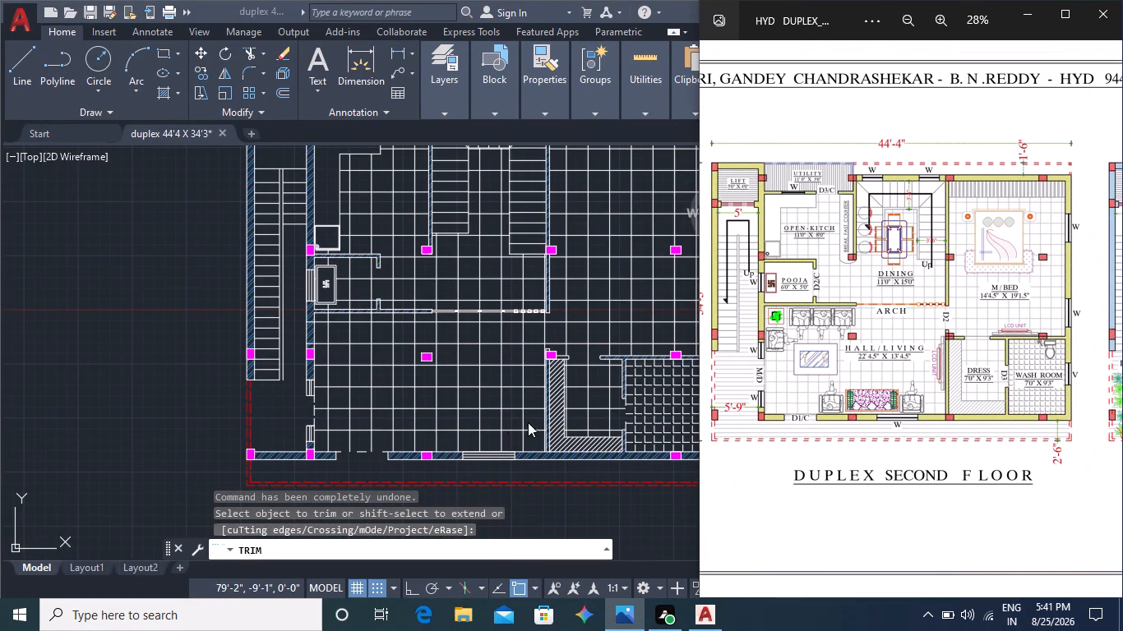
pyautogui.scroll(1, 450, 395)
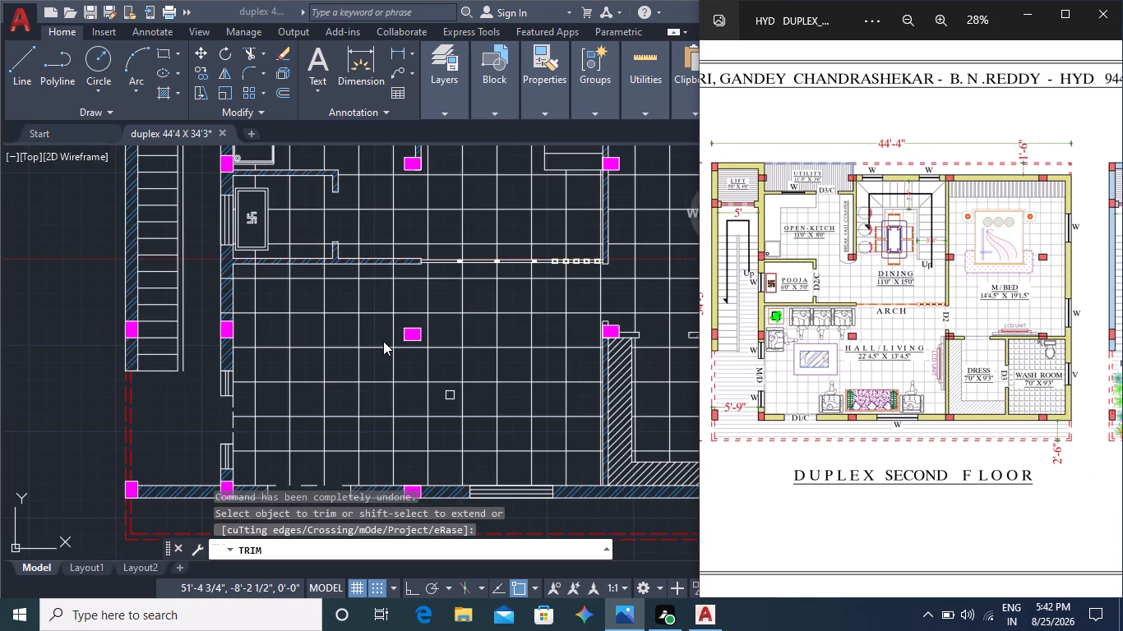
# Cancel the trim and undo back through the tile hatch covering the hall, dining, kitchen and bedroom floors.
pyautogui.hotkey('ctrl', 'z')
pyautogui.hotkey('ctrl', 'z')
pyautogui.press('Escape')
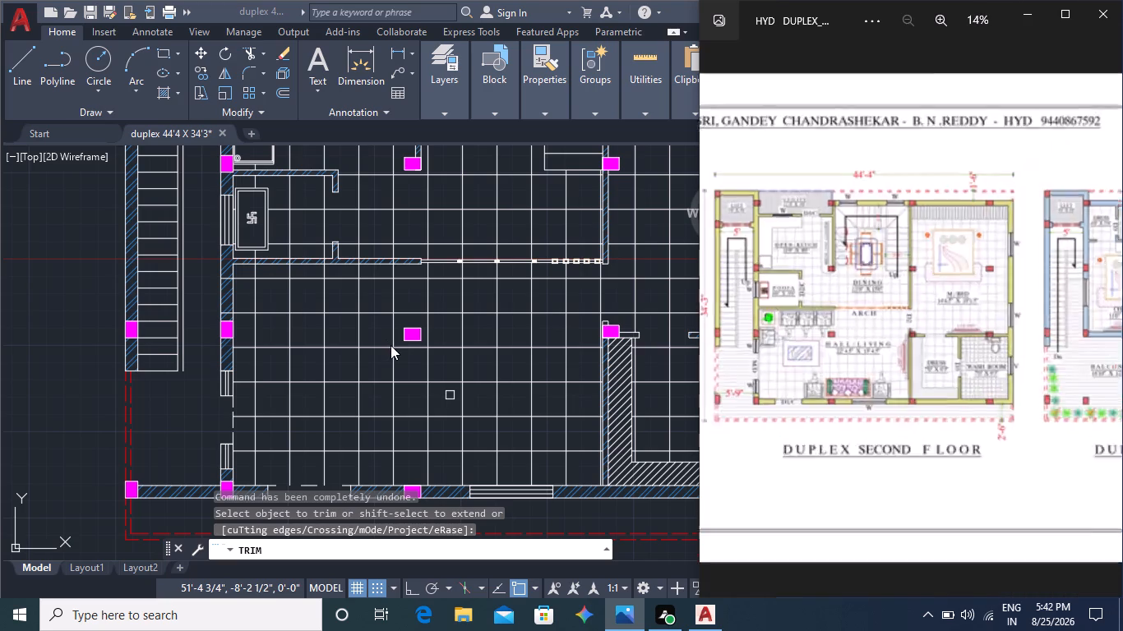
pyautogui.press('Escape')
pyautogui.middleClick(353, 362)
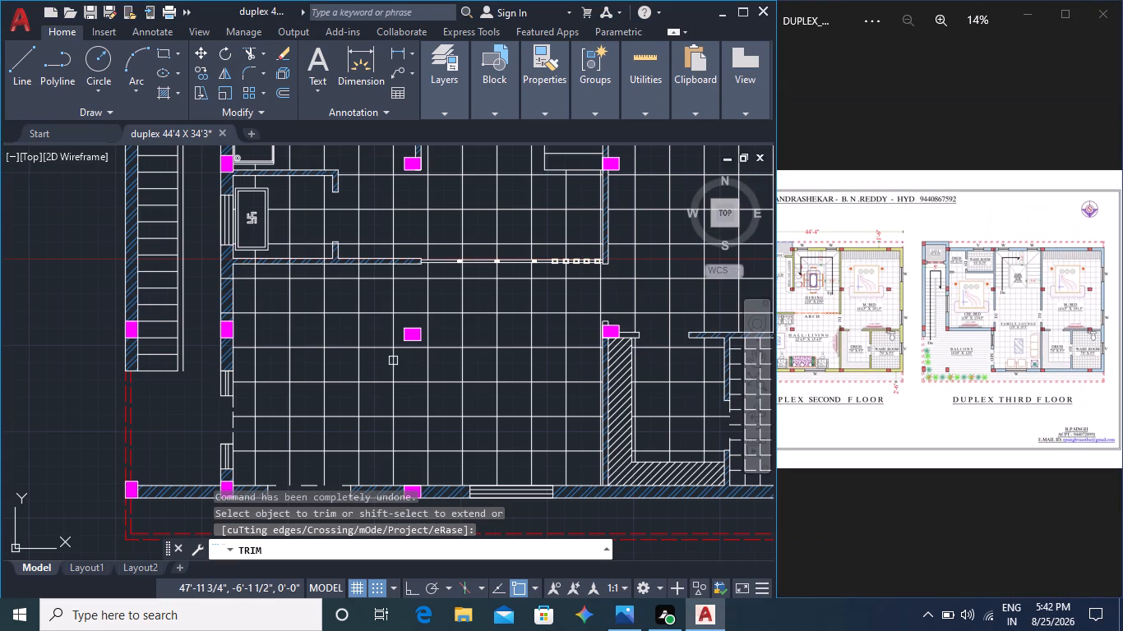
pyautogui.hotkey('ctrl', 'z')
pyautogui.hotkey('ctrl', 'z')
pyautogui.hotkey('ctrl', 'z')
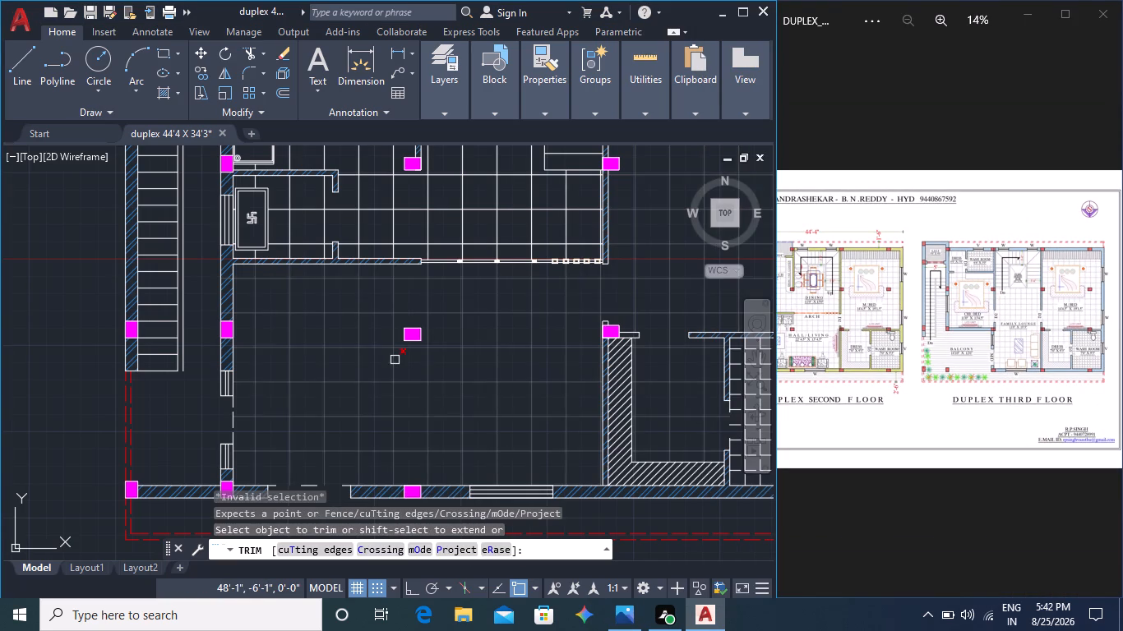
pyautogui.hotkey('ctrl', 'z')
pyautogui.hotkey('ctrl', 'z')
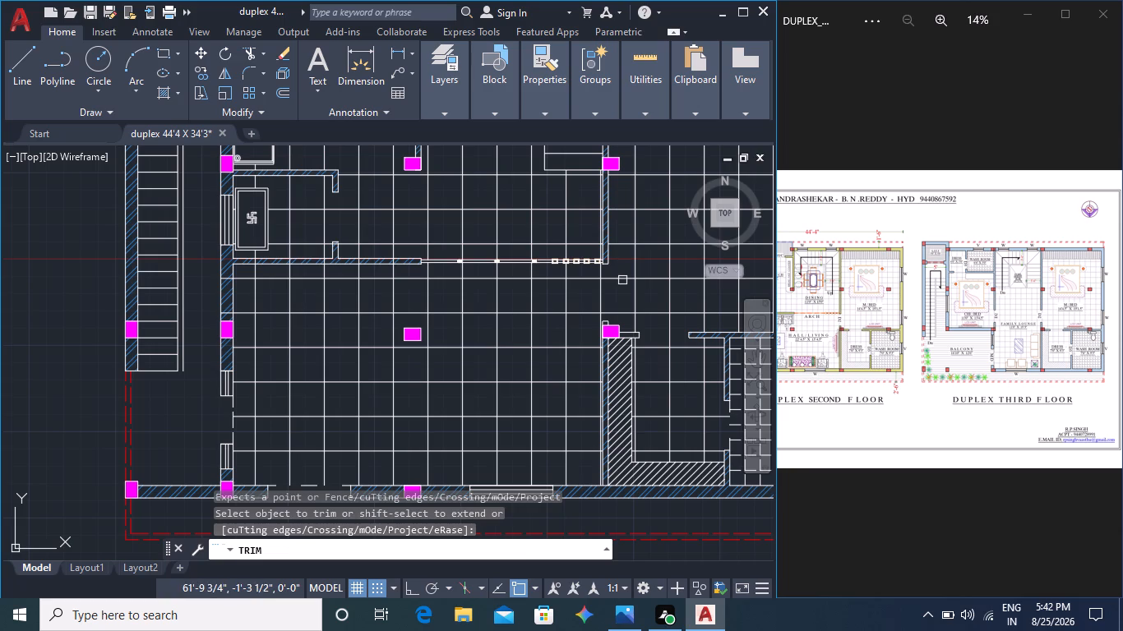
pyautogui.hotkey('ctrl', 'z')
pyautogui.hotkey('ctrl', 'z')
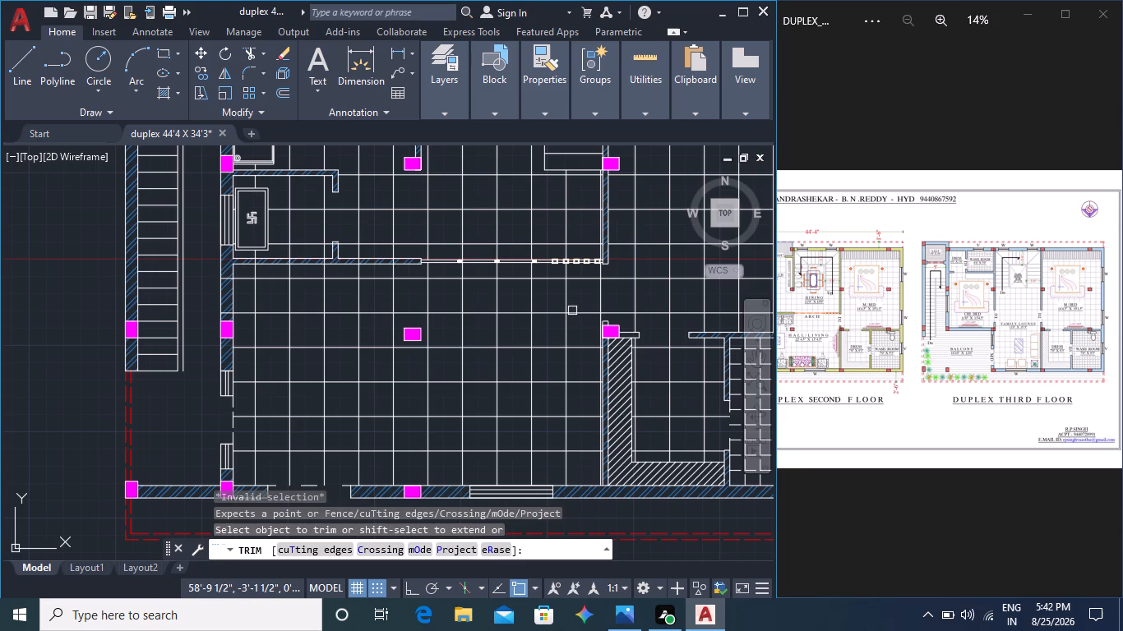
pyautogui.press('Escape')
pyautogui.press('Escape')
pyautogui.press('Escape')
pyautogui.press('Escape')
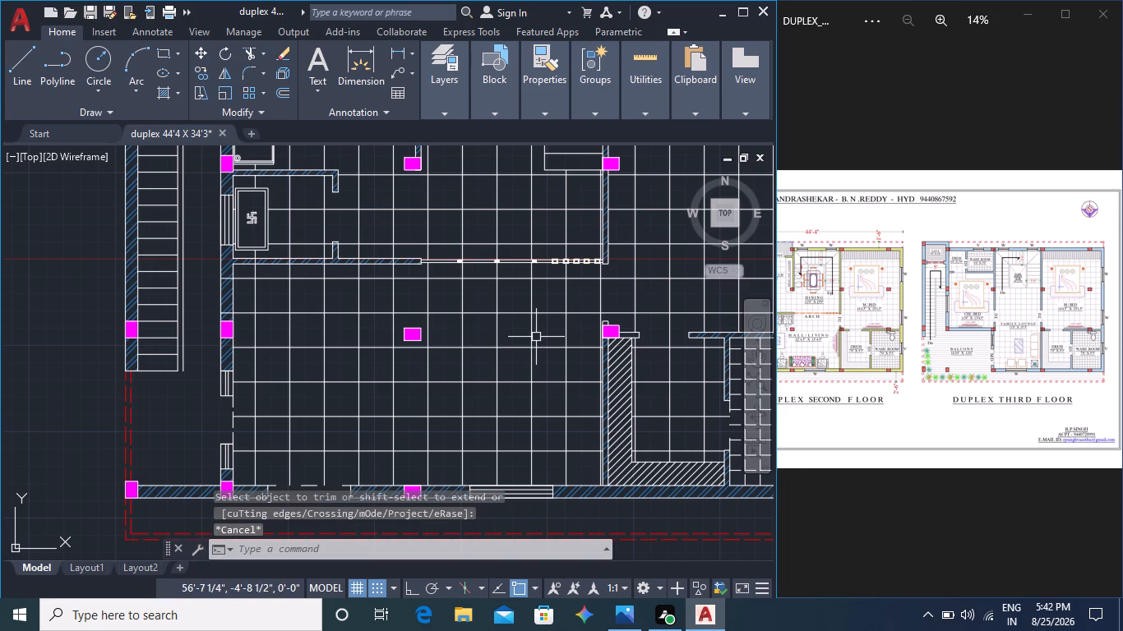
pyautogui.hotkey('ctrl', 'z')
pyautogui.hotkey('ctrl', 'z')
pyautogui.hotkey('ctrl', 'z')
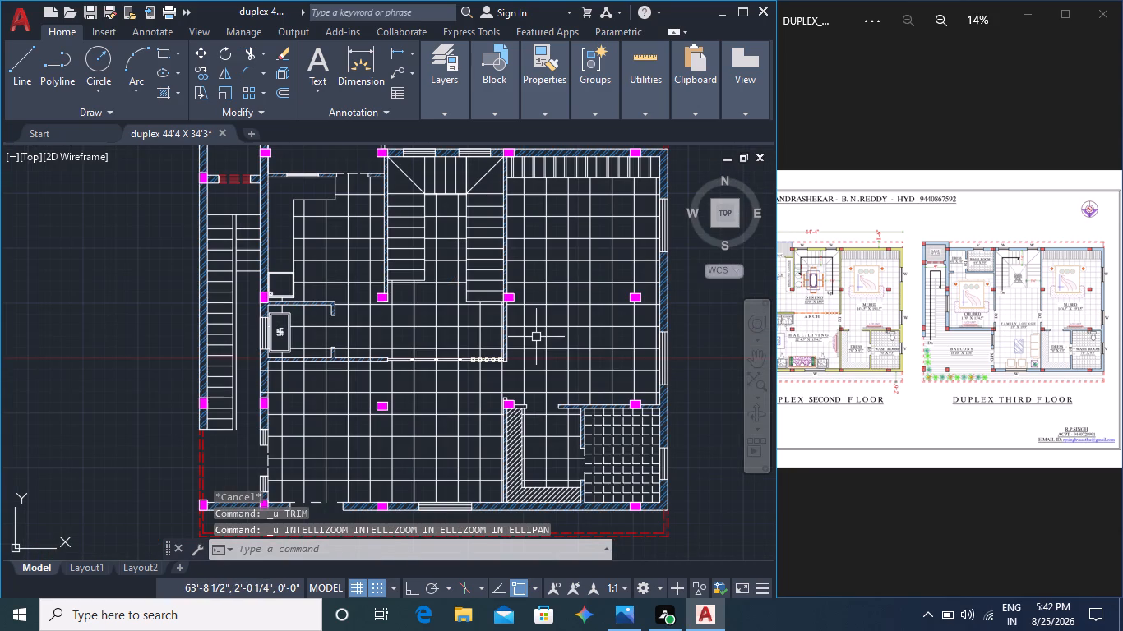
# Draw a vertical line closing the D2 door opening between the hall and master bedroom, from the wall stub above the column to the upper wall's end.
pyautogui.scroll(-4, 509, 362)
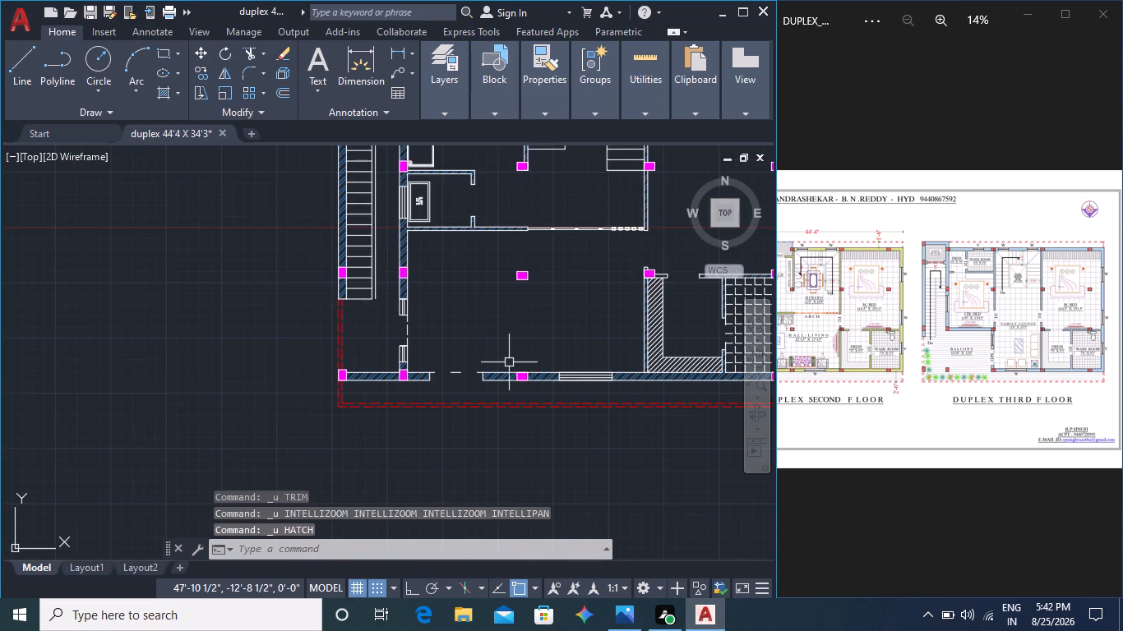
pyautogui.moveTo(594, 246); pyautogui.dragTo(451, 288, button='middle')
pyautogui.scroll(3, 520, 289)
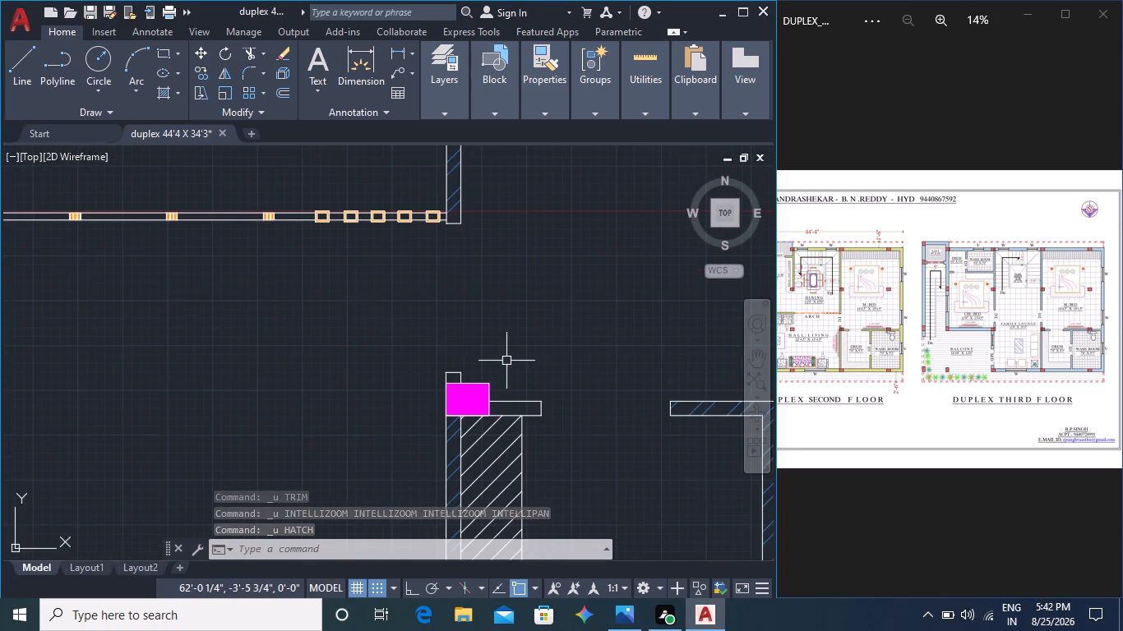
pyautogui.moveTo(506, 361); pyautogui.dragTo(552, 314, button='middle')
pyautogui.click(12, 79)
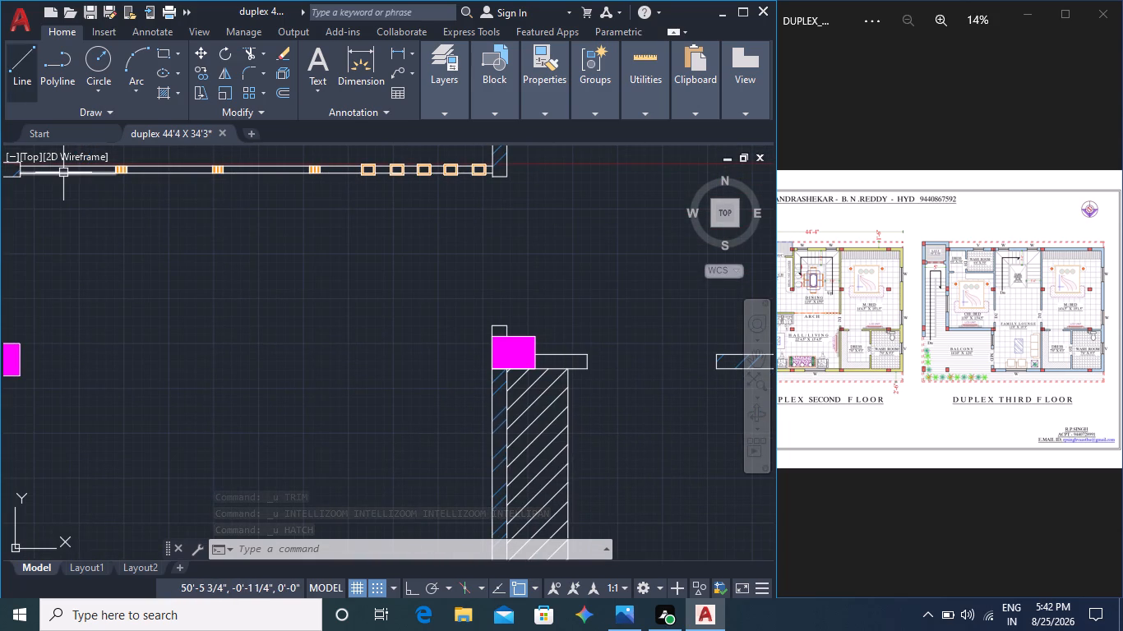
pyautogui.moveTo(550, 311); pyautogui.dragTo(544, 367, button='middle')
pyautogui.scroll(2, 525, 366)
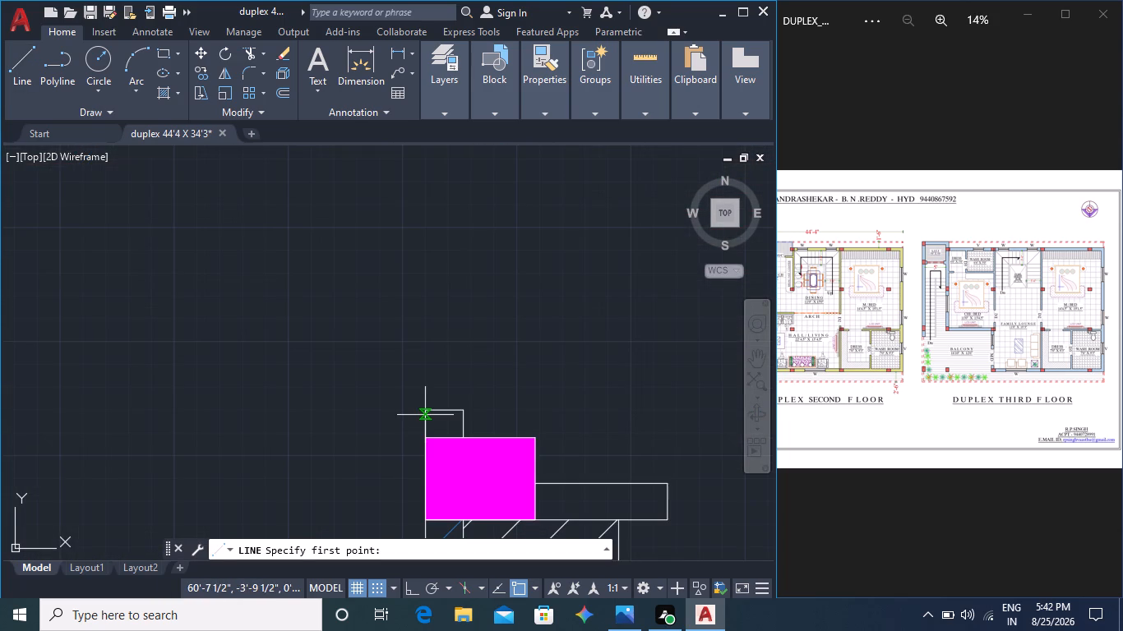
pyautogui.click(427, 408)
pyautogui.moveTo(430, 296); pyautogui.dragTo(446, 554, button='middle')
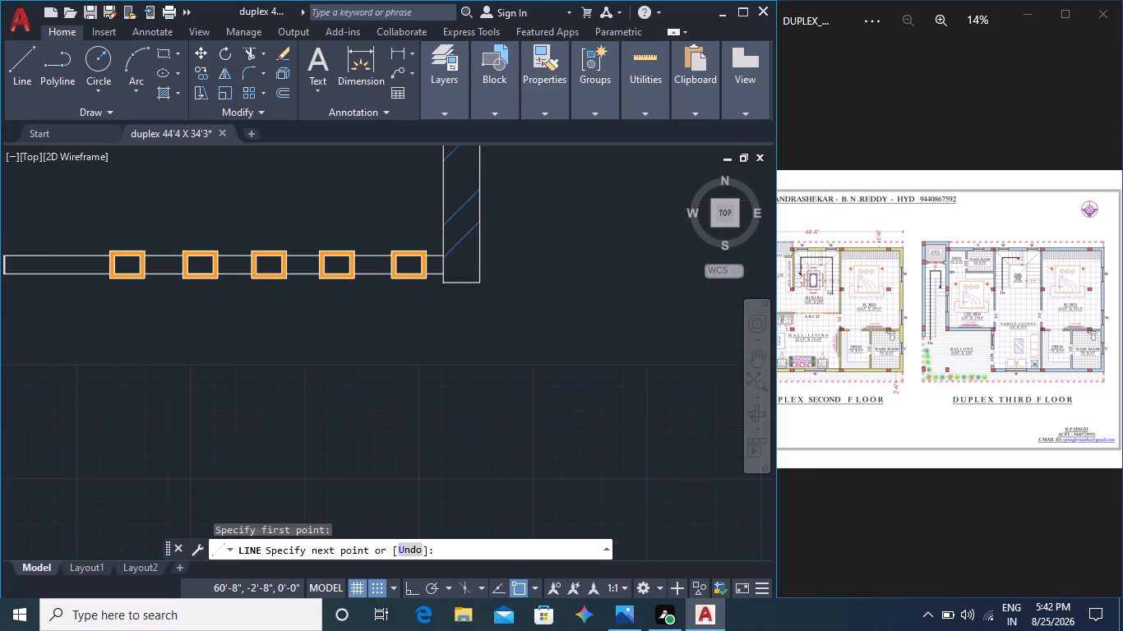
pyautogui.click(444, 288)
pyautogui.press('Escape')
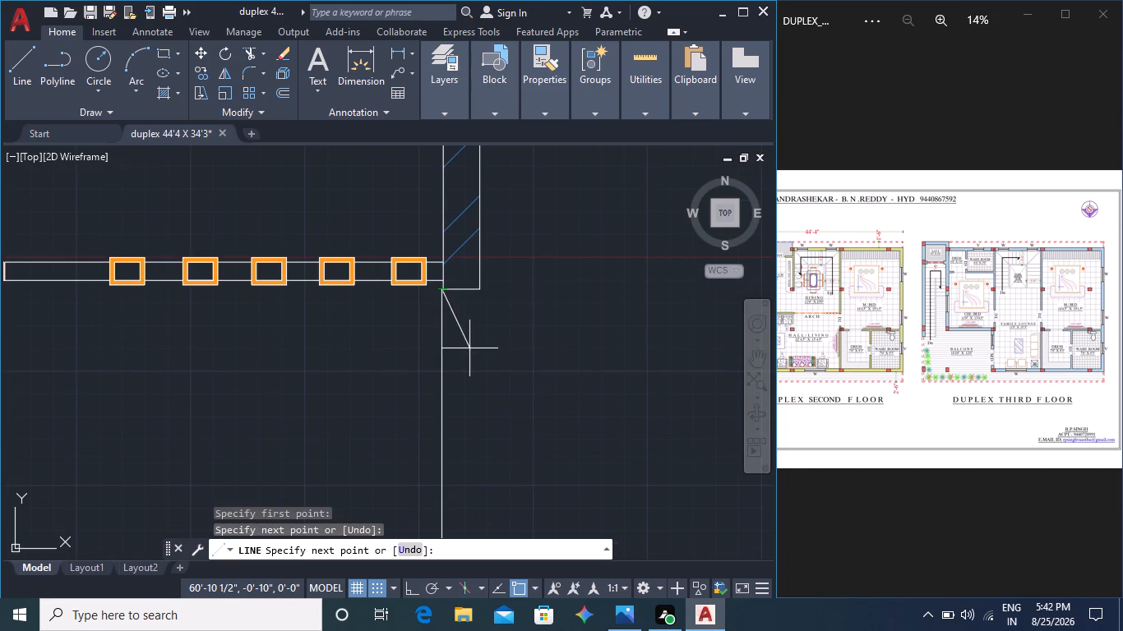
pyautogui.click(441, 453)
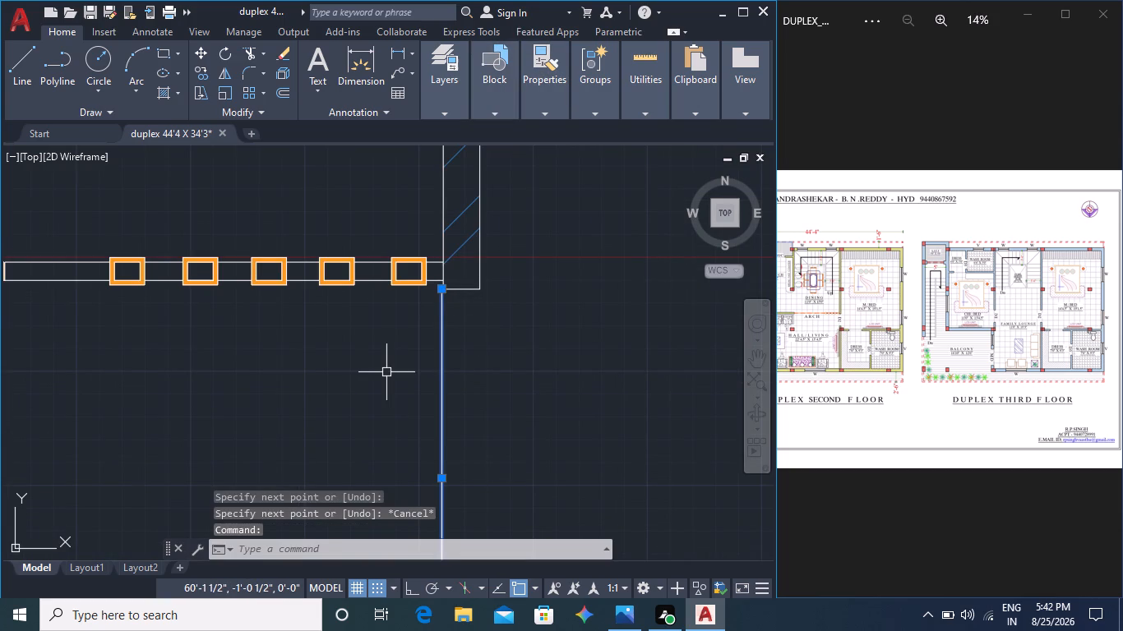
pyautogui.press('Escape')
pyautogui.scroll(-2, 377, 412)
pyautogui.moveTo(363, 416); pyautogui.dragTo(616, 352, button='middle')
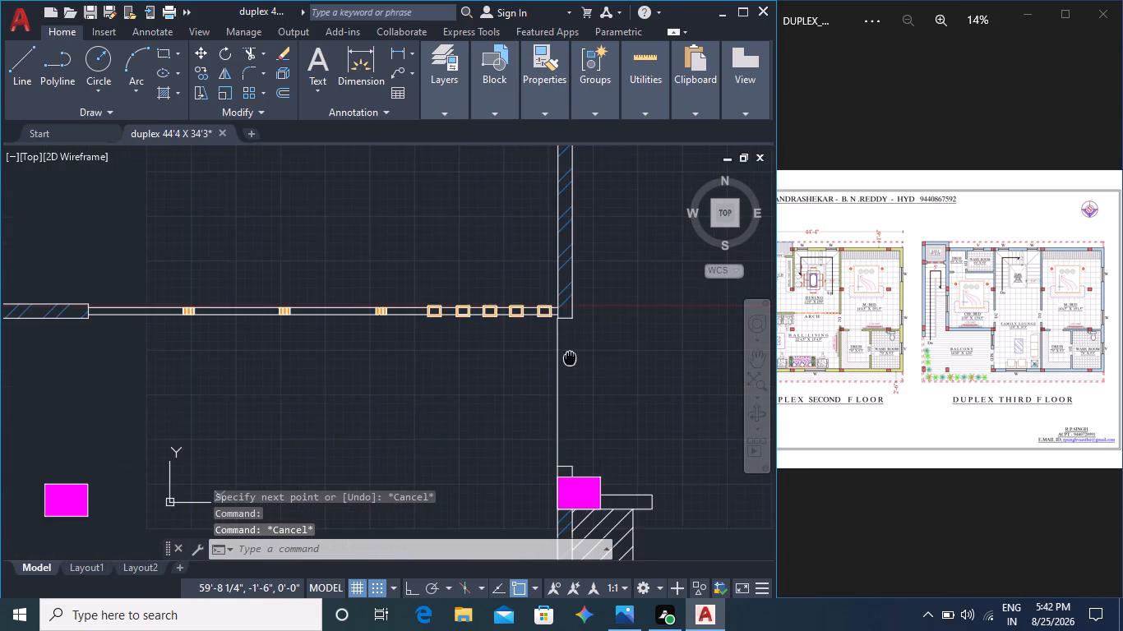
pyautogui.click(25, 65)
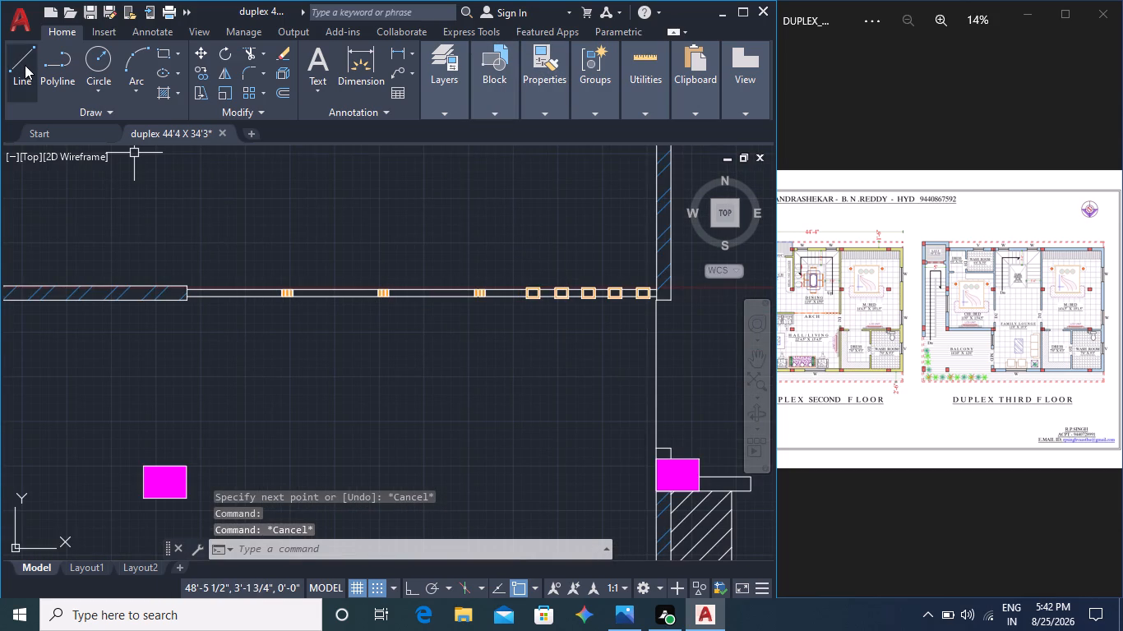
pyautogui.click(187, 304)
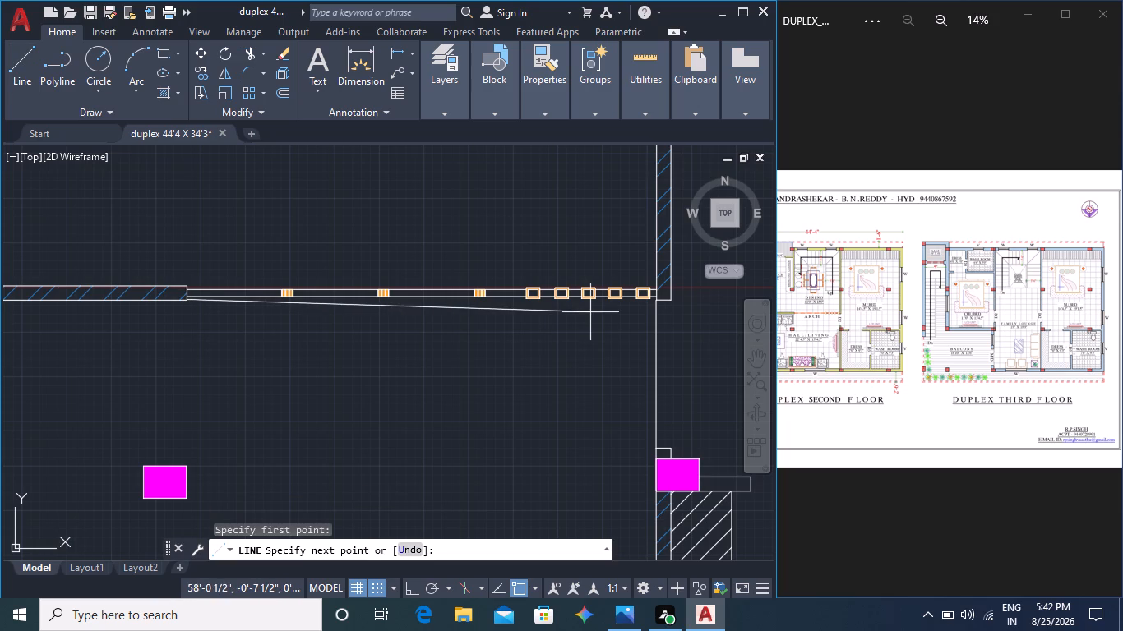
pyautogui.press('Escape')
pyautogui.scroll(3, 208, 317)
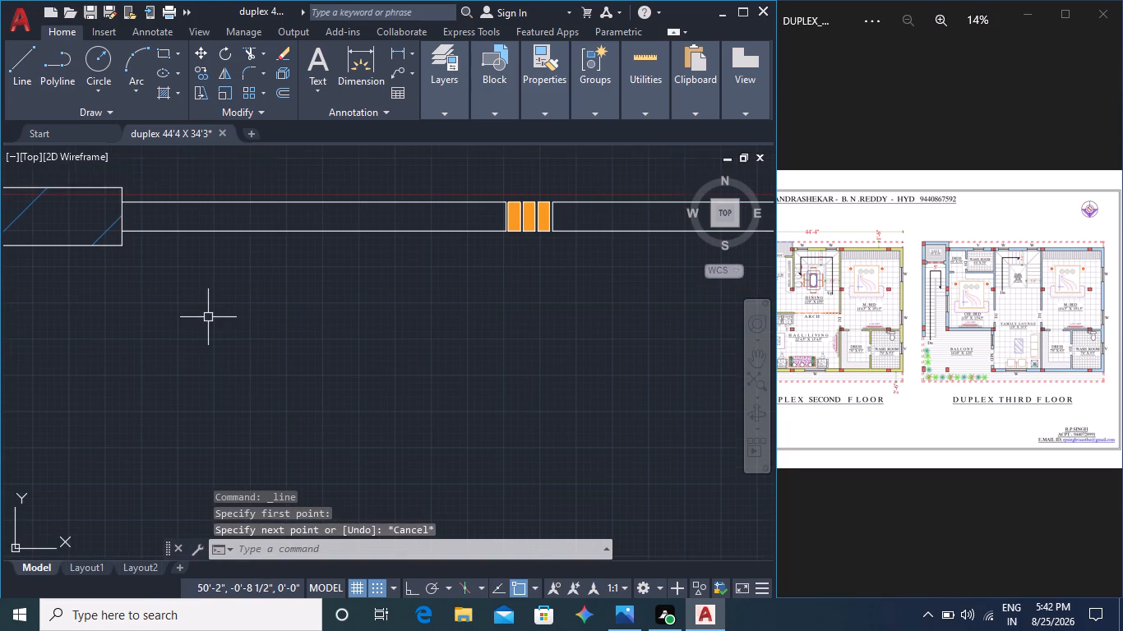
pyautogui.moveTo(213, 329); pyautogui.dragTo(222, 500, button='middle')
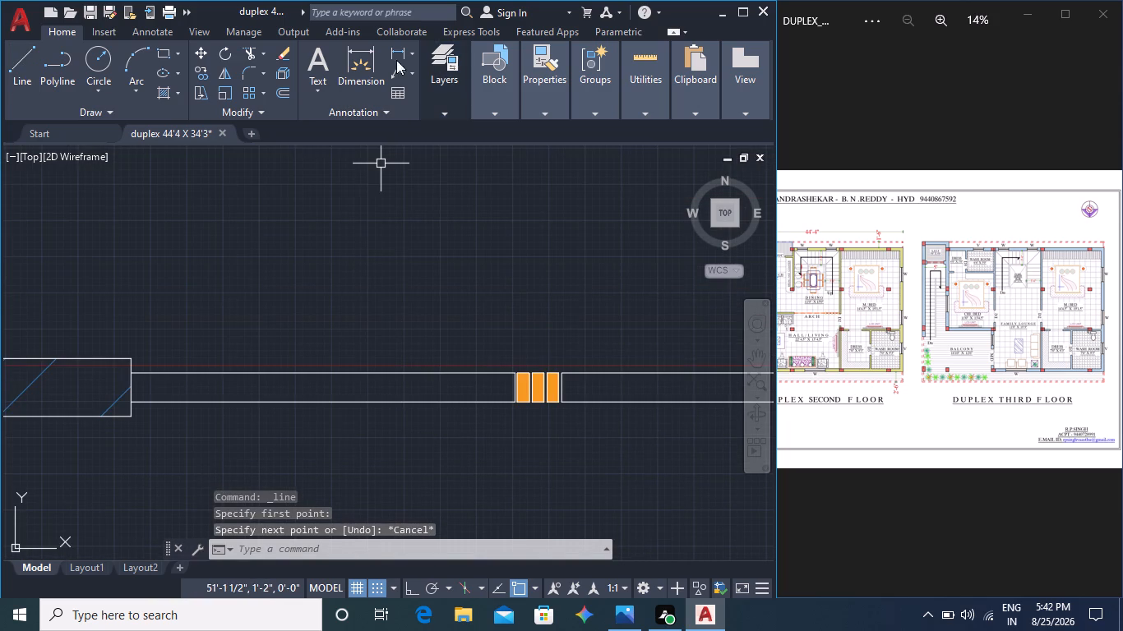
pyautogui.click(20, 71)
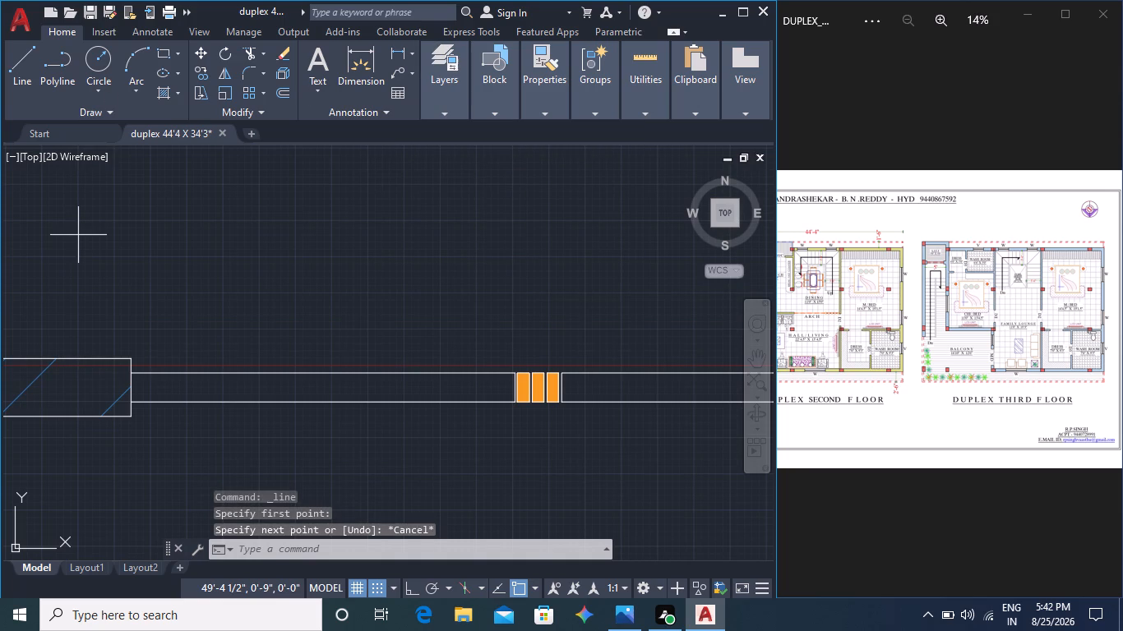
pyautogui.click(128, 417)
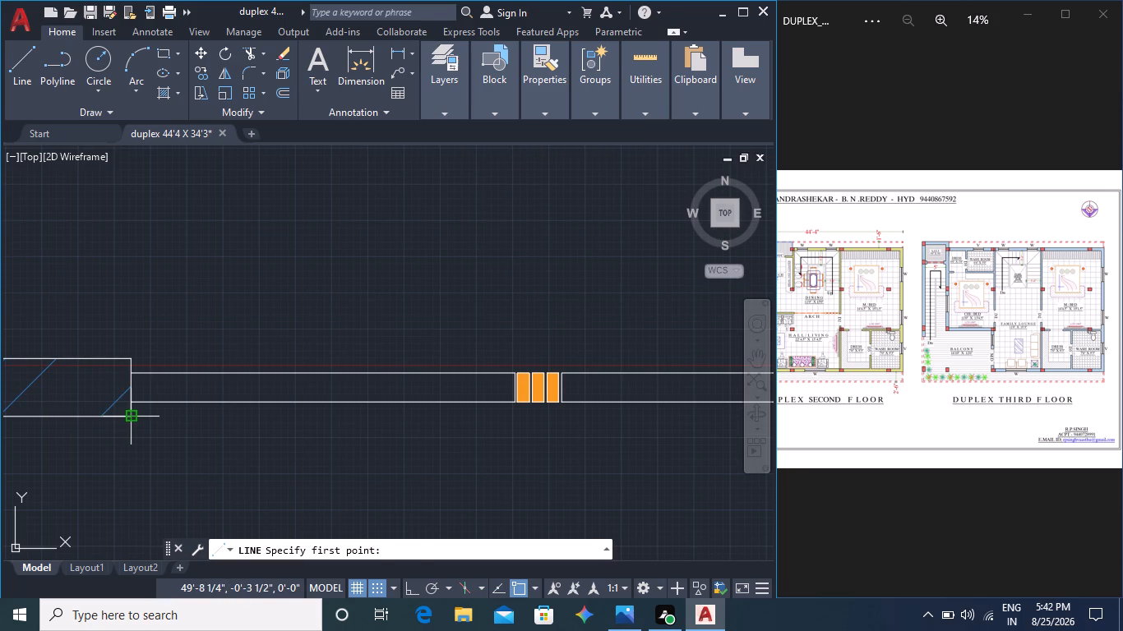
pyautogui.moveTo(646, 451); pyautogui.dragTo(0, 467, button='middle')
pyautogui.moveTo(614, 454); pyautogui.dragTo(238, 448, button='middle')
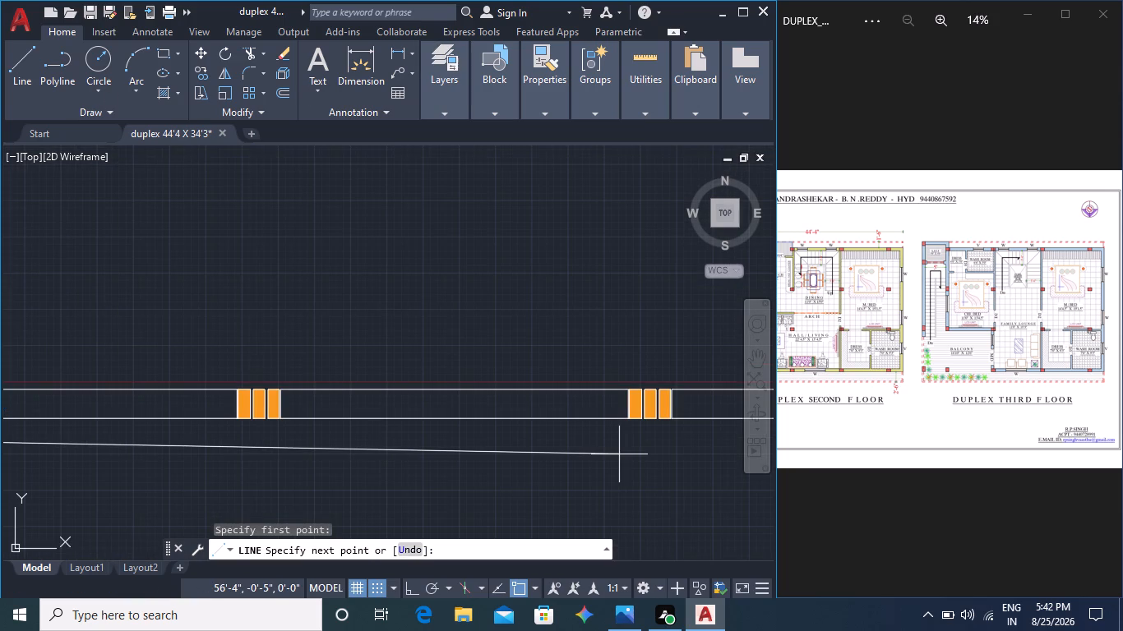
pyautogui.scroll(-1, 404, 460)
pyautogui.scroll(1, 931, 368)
# Examine the floor tiling around the arch, dining, hall and D2 door opening in the second-floor reference plan.
pyautogui.scroll(7, 848, 349)
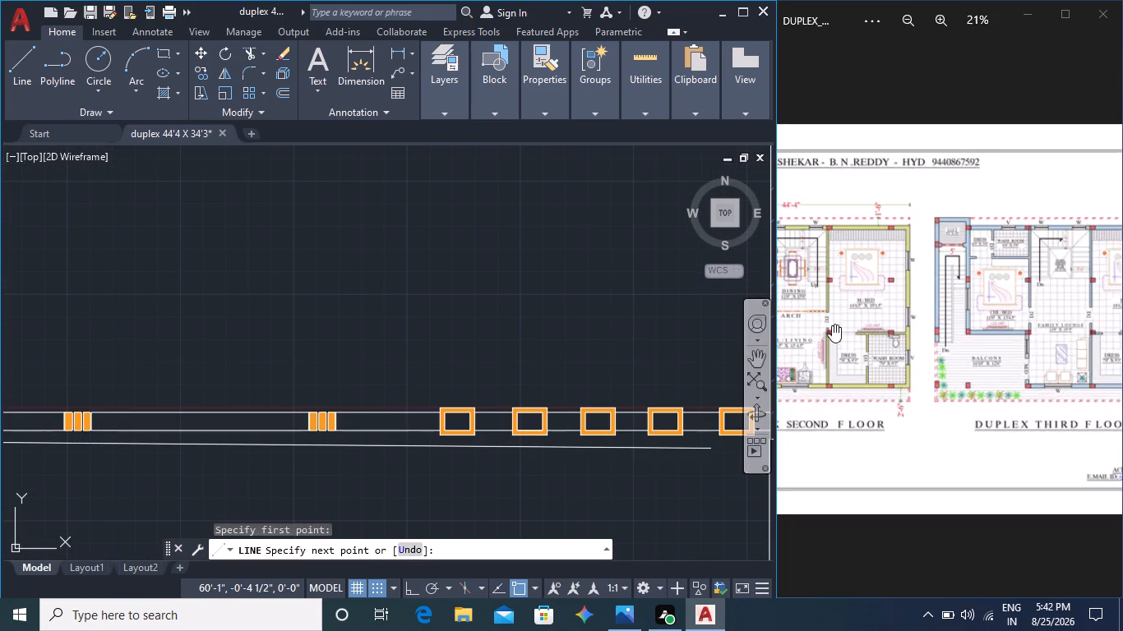
pyautogui.scroll(1, 832, 325)
pyautogui.moveTo(829, 316); pyautogui.dragTo(891, 316, button='middle')
pyautogui.moveTo(785, 297); pyautogui.dragTo(868, 297, button='middle')
pyautogui.scroll(9, 863, 297)
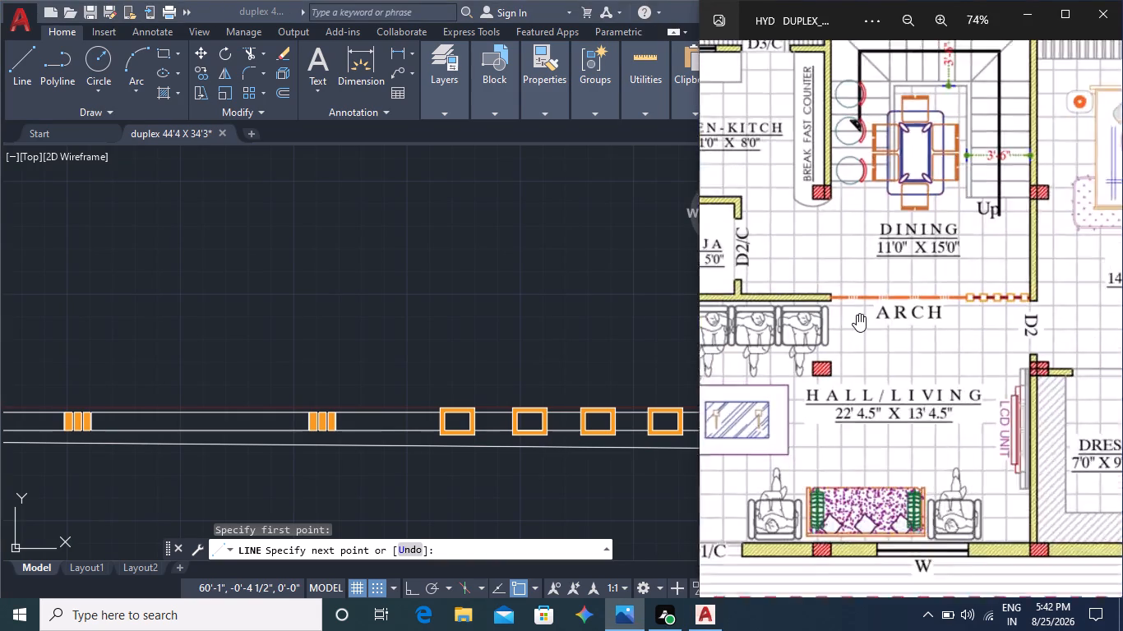
pyautogui.scroll(7, 857, 314)
pyautogui.scroll(-7, 853, 314)
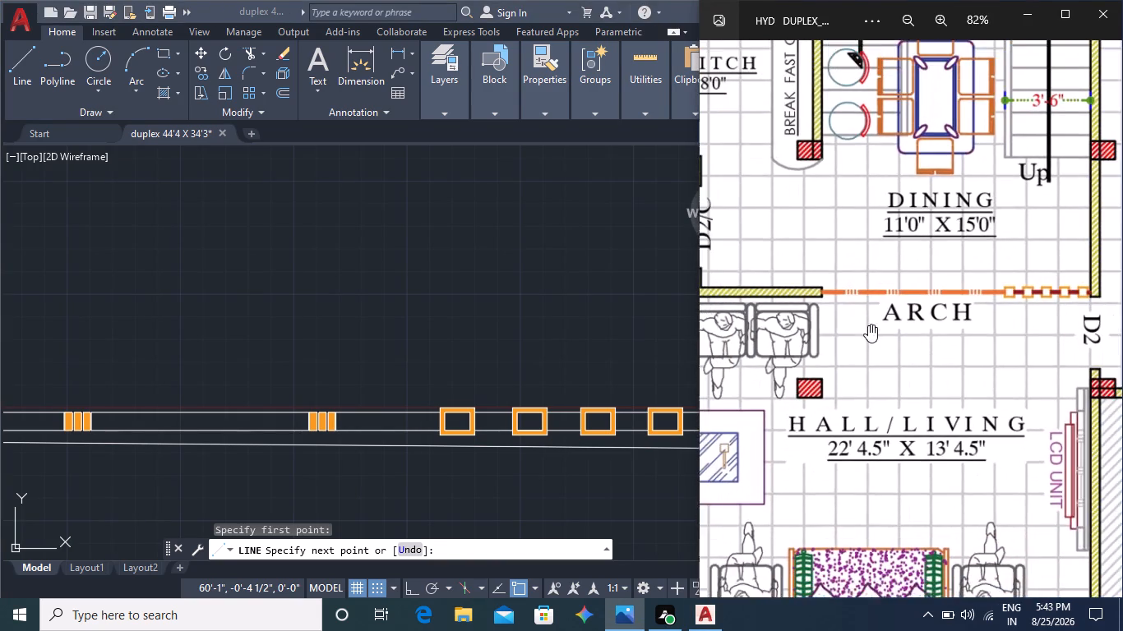
pyautogui.scroll(-5, 955, 340)
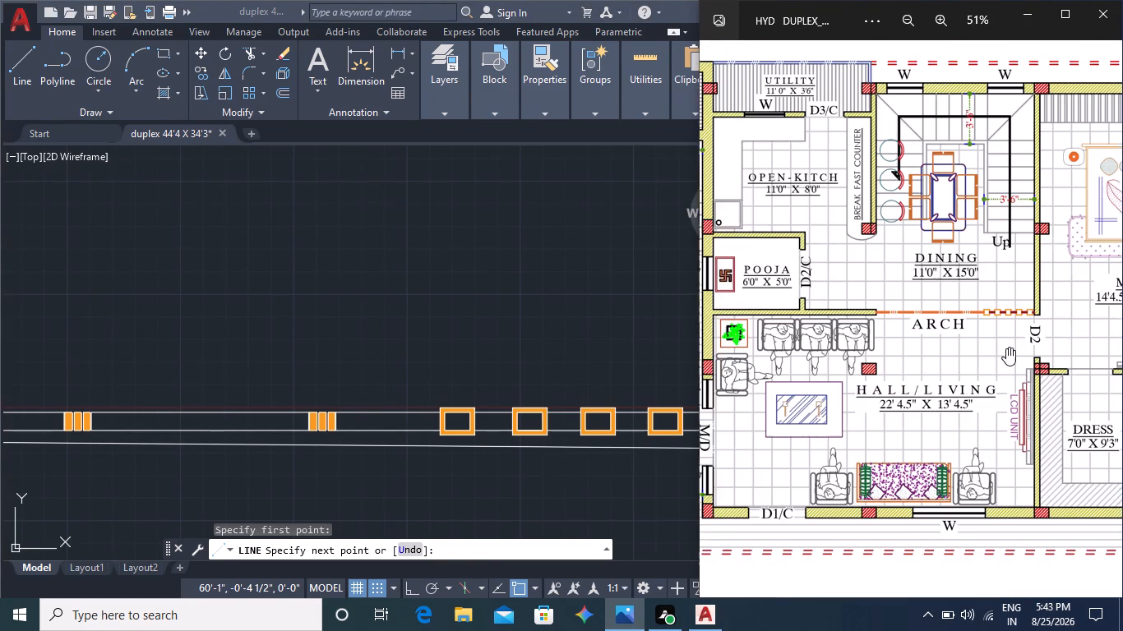
pyautogui.moveTo(1006, 348); pyautogui.dragTo(955, 349, button='middle')
pyautogui.moveTo(987, 352); pyautogui.dragTo(895, 357, button='middle')
pyautogui.press('Escape')
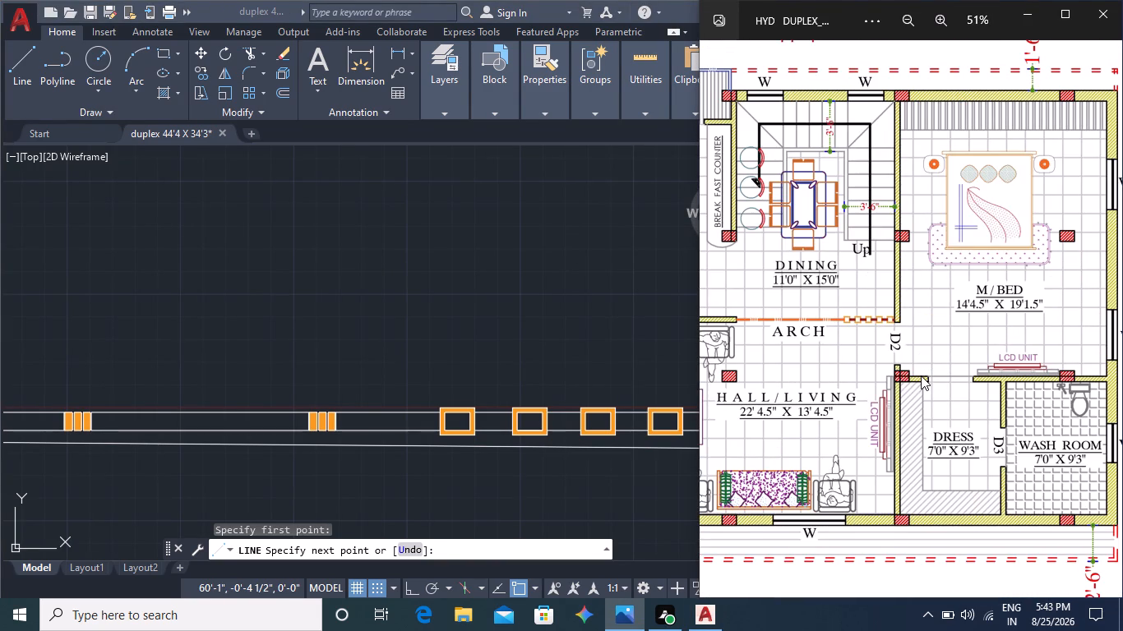
pyautogui.scroll(17, 823, 297)
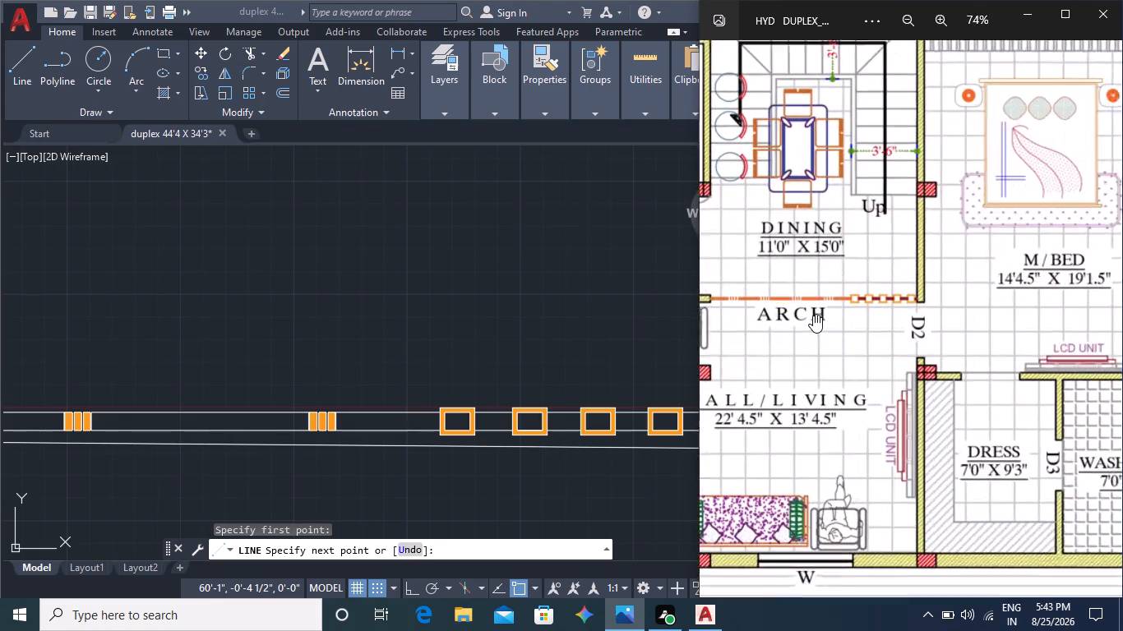
pyautogui.scroll(3, 813, 315)
pyautogui.moveTo(814, 315); pyautogui.dragTo(879, 320, button='middle')
pyautogui.moveTo(821, 336); pyautogui.dragTo(934, 331, button='middle')
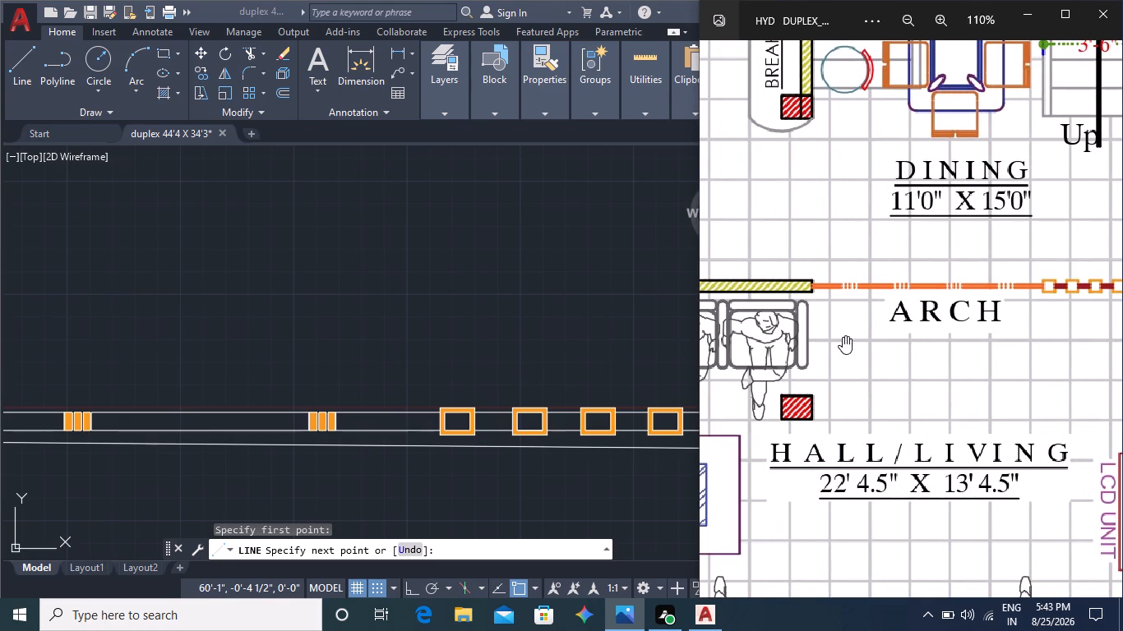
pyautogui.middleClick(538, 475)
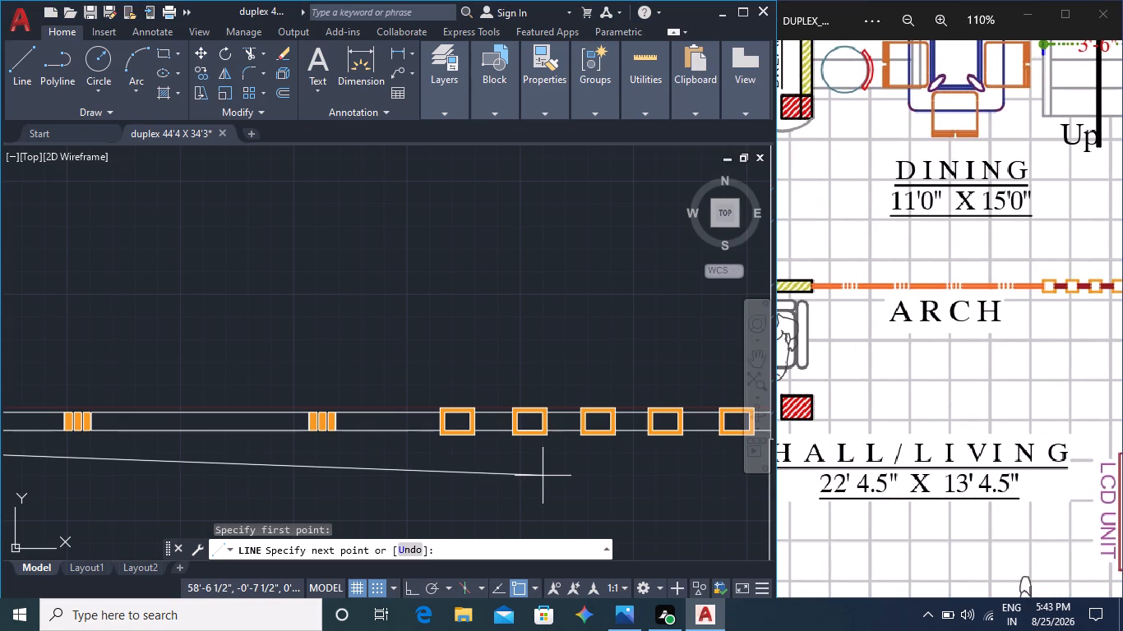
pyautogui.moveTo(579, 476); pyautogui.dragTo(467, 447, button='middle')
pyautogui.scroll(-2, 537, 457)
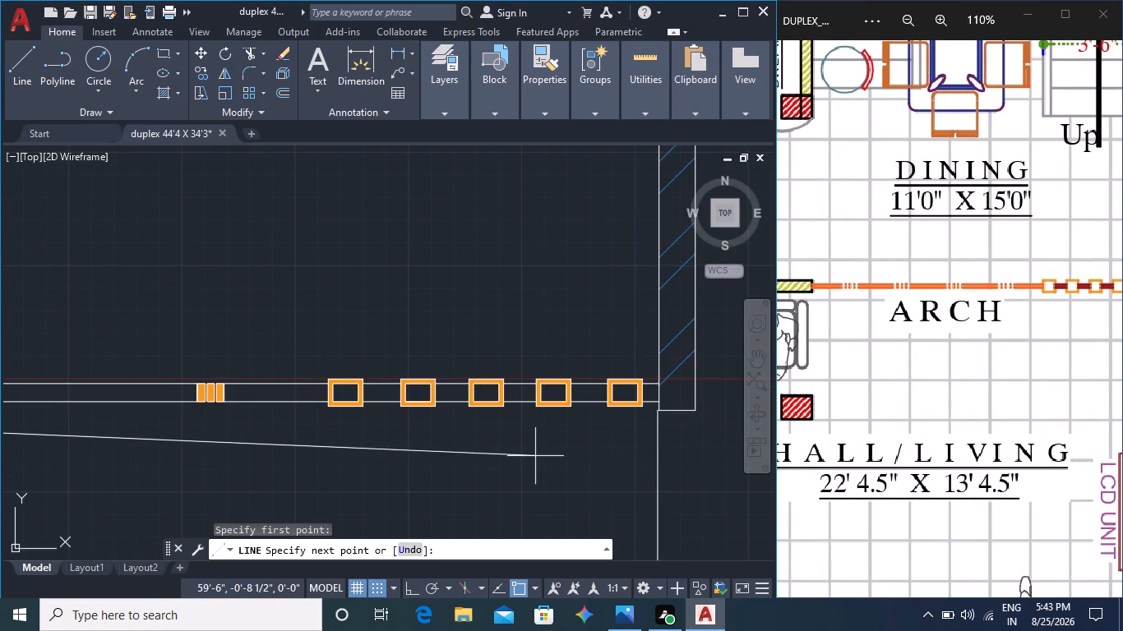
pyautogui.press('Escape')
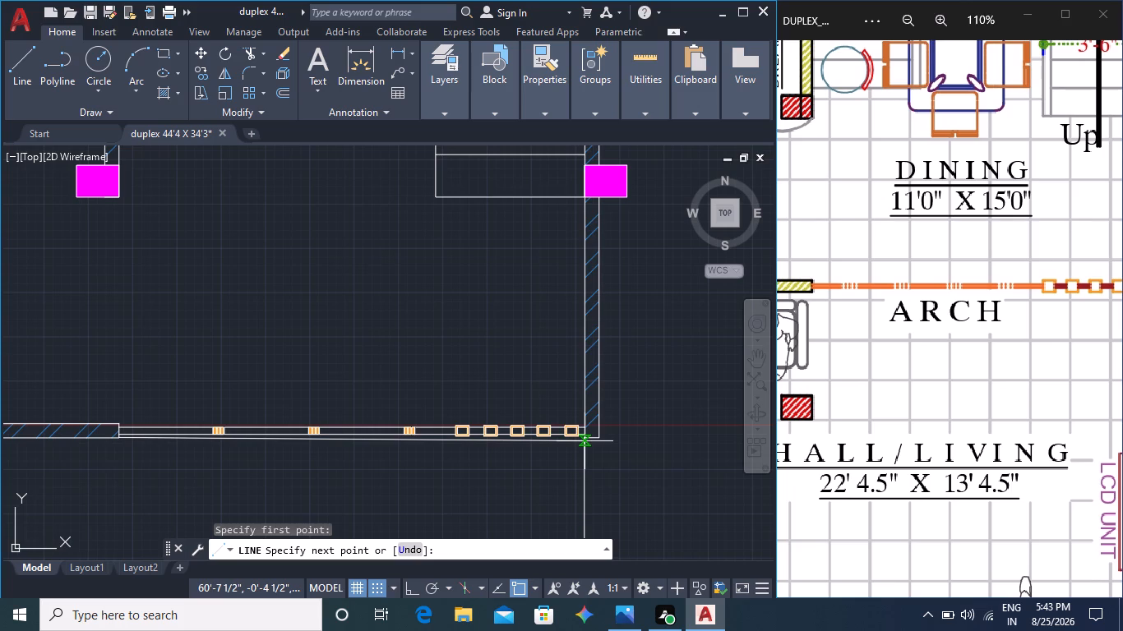
# Hatch the hall/living floor with the ANSI37 pattern at scale 200 and angle 45.
pyautogui.moveTo(519, 472); pyautogui.dragTo(618, 360, button='middle')
pyautogui.scroll(-2, 580, 412)
pyautogui.moveTo(572, 420); pyautogui.dragTo(567, 426, button='middle')
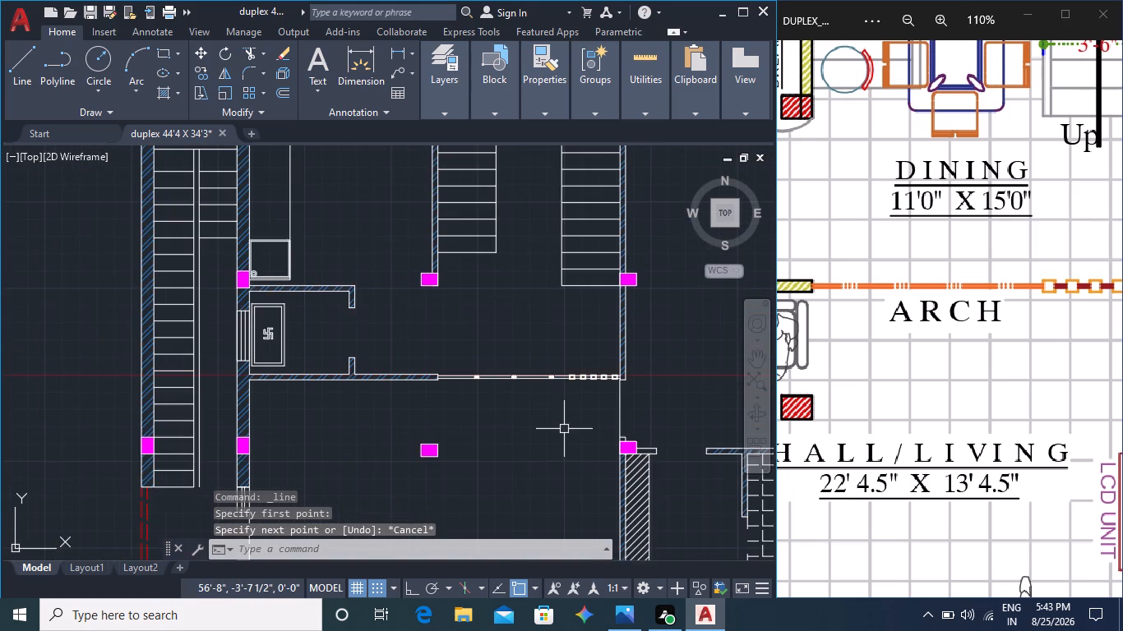
pyautogui.moveTo(567, 426); pyautogui.dragTo(619, 352, button='middle')
pyautogui.moveTo(580, 423); pyautogui.dragTo(611, 343, button='middle')
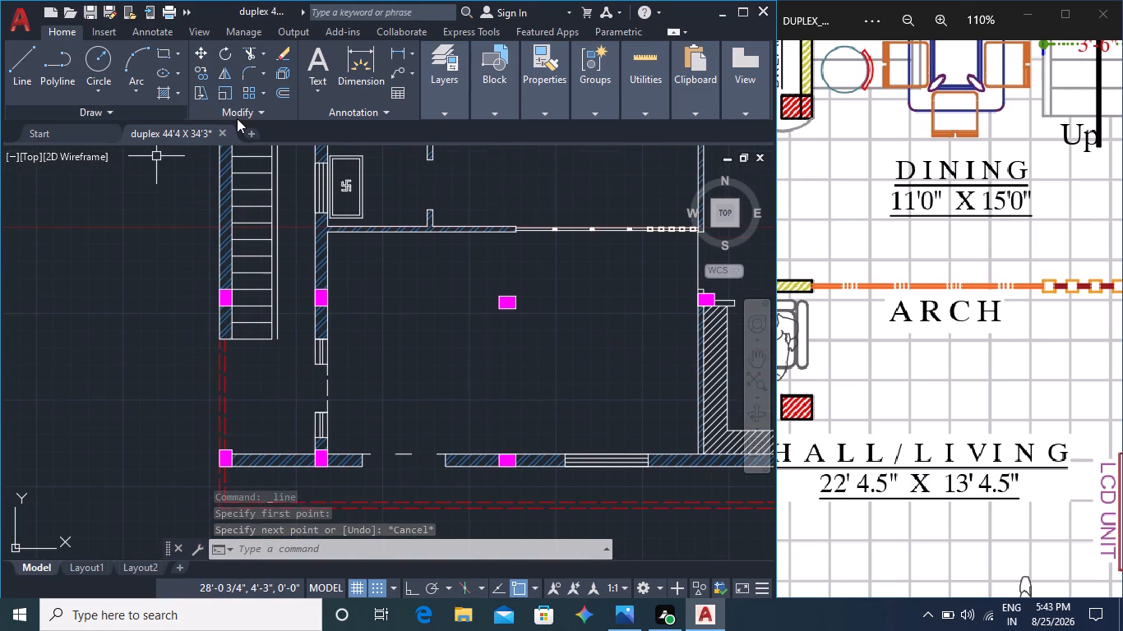
pyautogui.press('h')
pyautogui.press('Return')
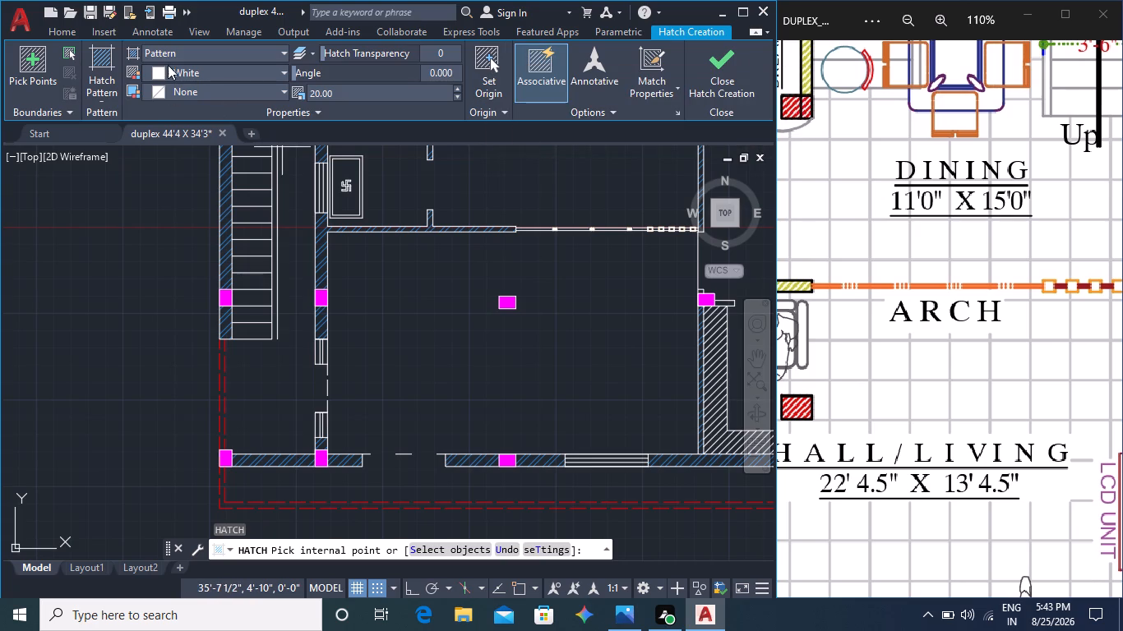
pyautogui.click(361, 94)
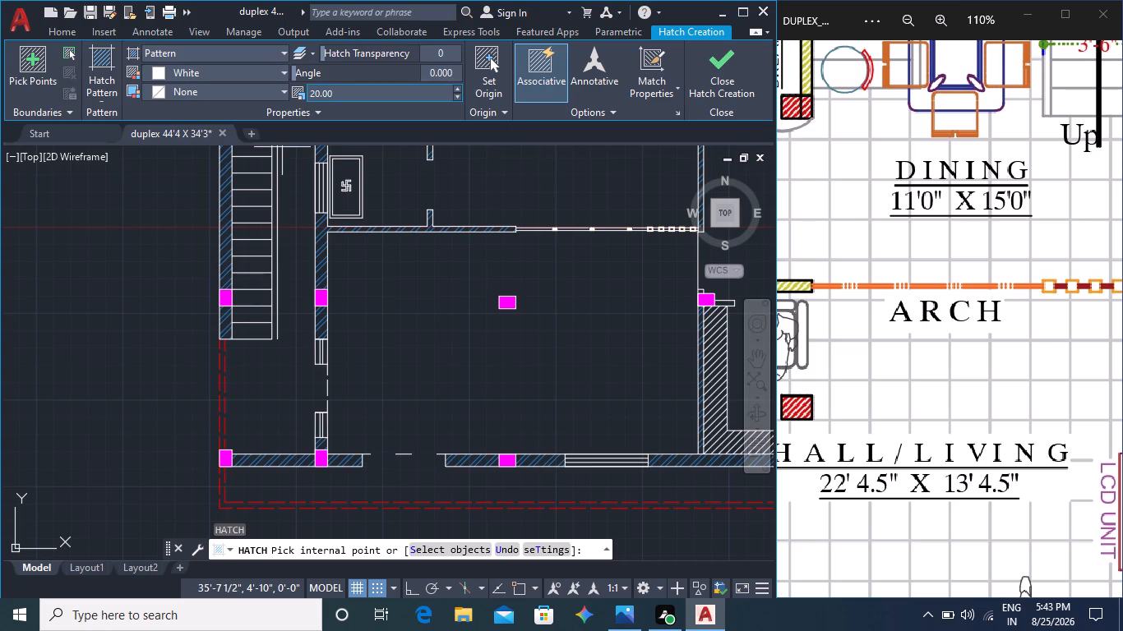
pyautogui.press('BackSpace')
pyautogui.write('200')
pyautogui.press('Return')
pyautogui.click(101, 64)
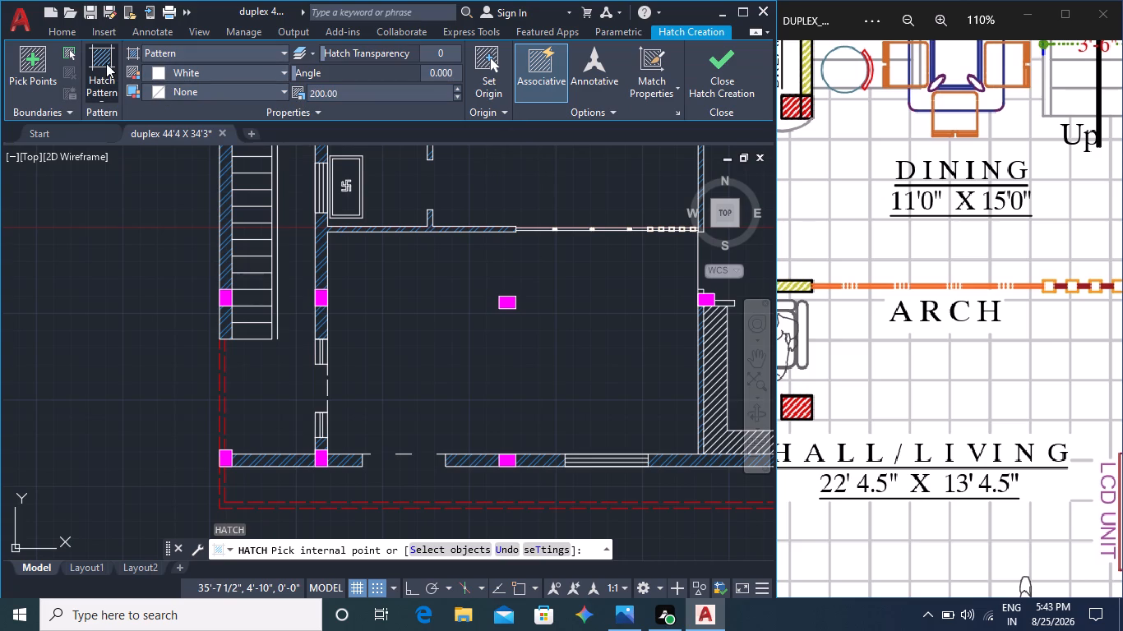
pyautogui.click(238, 187)
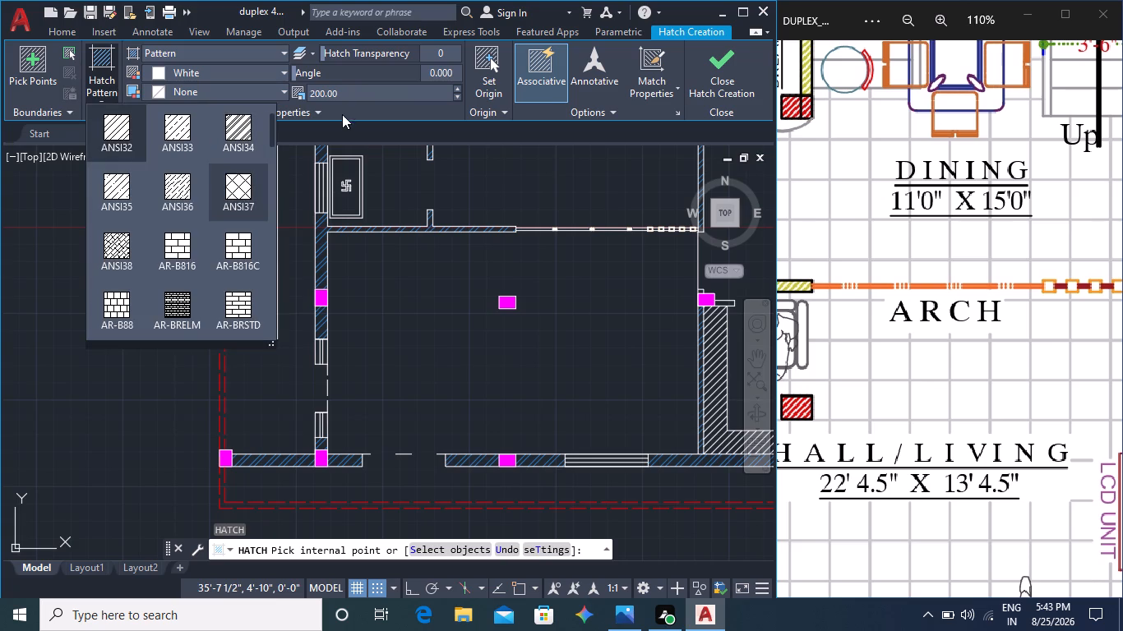
pyautogui.click(338, 94)
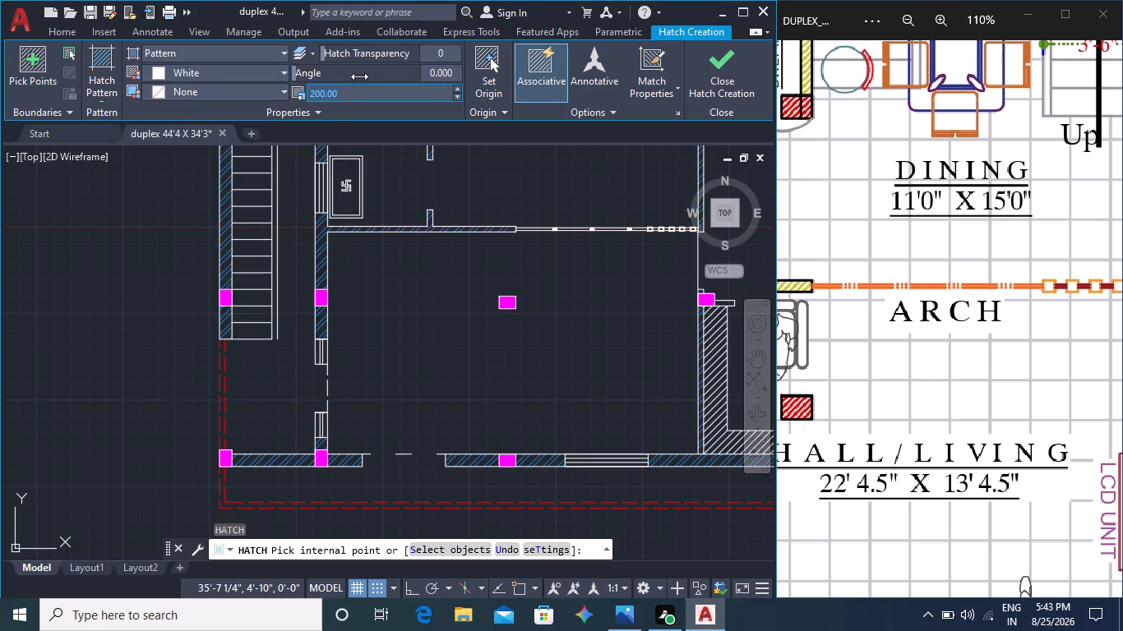
pyautogui.click(456, 75)
pyautogui.click(447, 74)
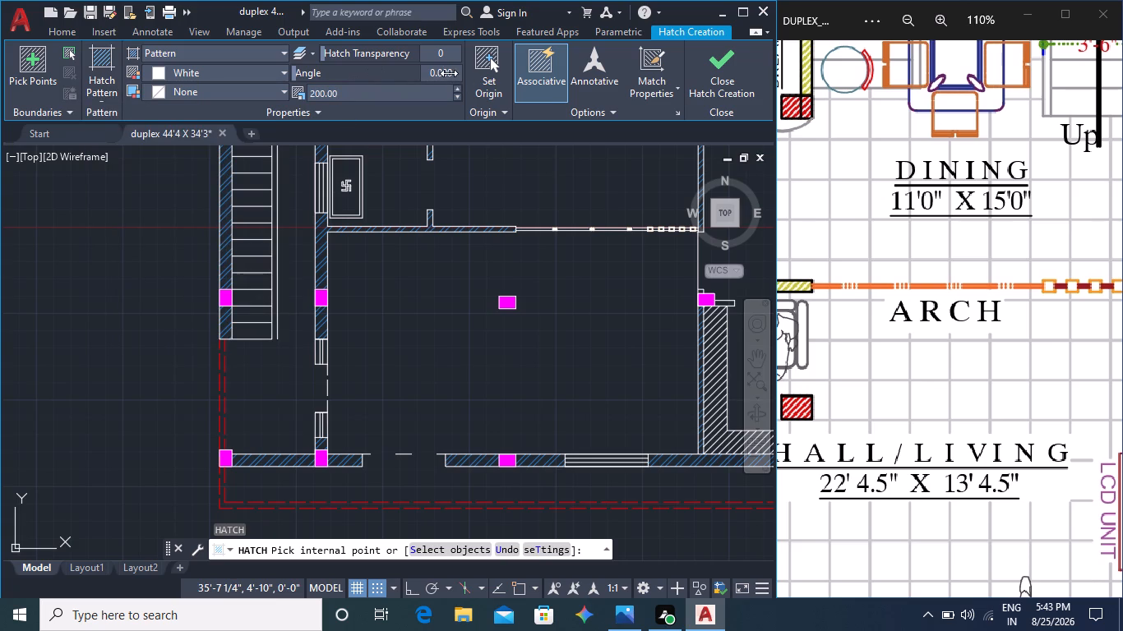
pyautogui.click(450, 73)
pyautogui.write('45')
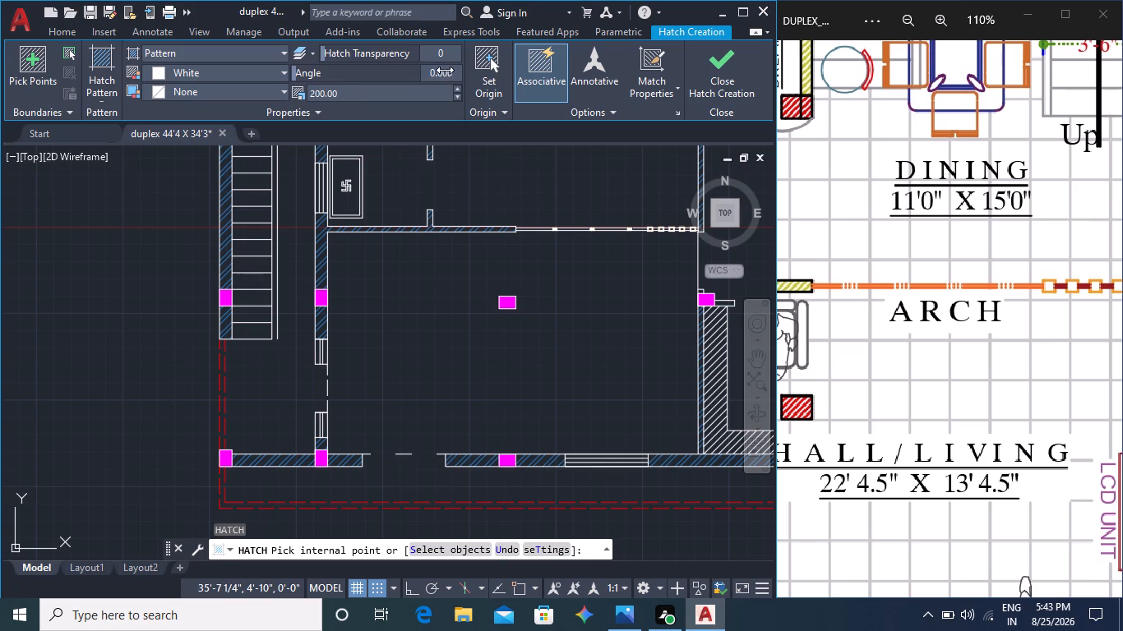
pyautogui.click(442, 72)
pyautogui.press('BackSpace')
pyautogui.write('45')
pyautogui.press('Return')
pyautogui.click(429, 357)
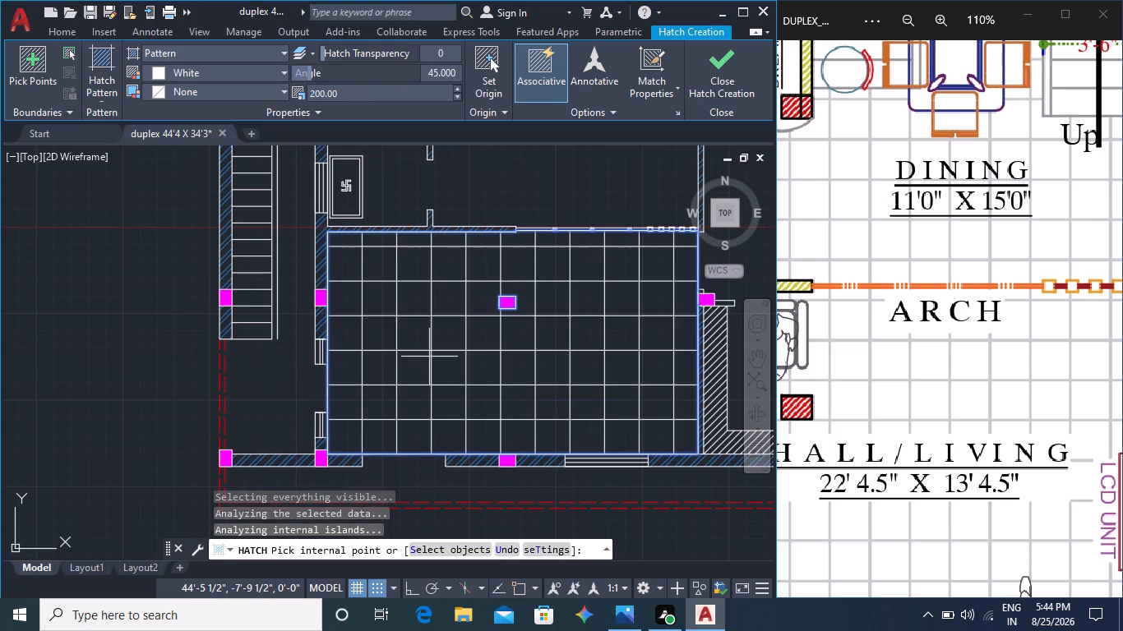
# Extend the same tile hatch to the master bedroom with dressing area and to the connected dining, kitchen and pooja floors.
pyautogui.moveTo(580, 360); pyautogui.dragTo(409, 397, button='middle')
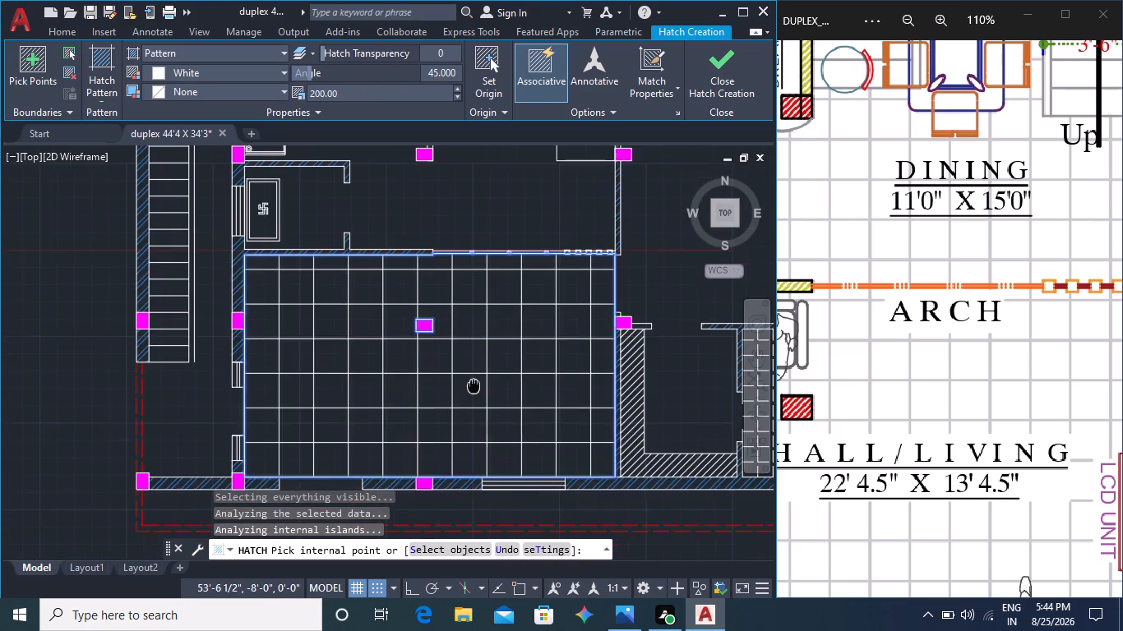
pyautogui.moveTo(586, 302); pyautogui.dragTo(534, 288, button='middle')
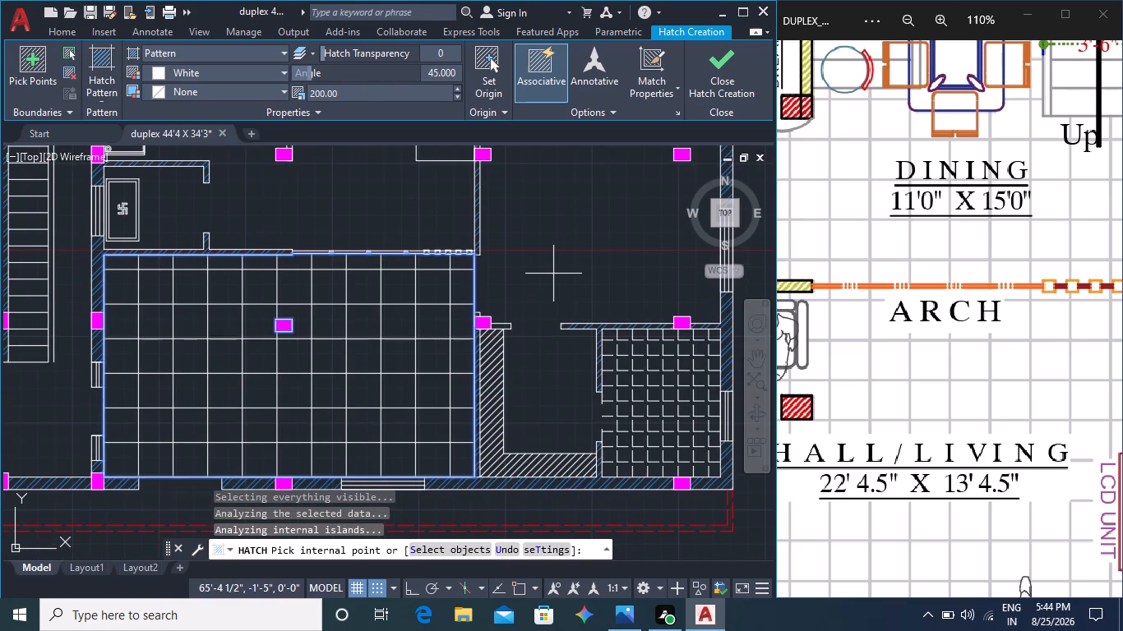
pyautogui.click(553, 274)
pyautogui.moveTo(562, 278); pyautogui.dragTo(561, 297, button='middle')
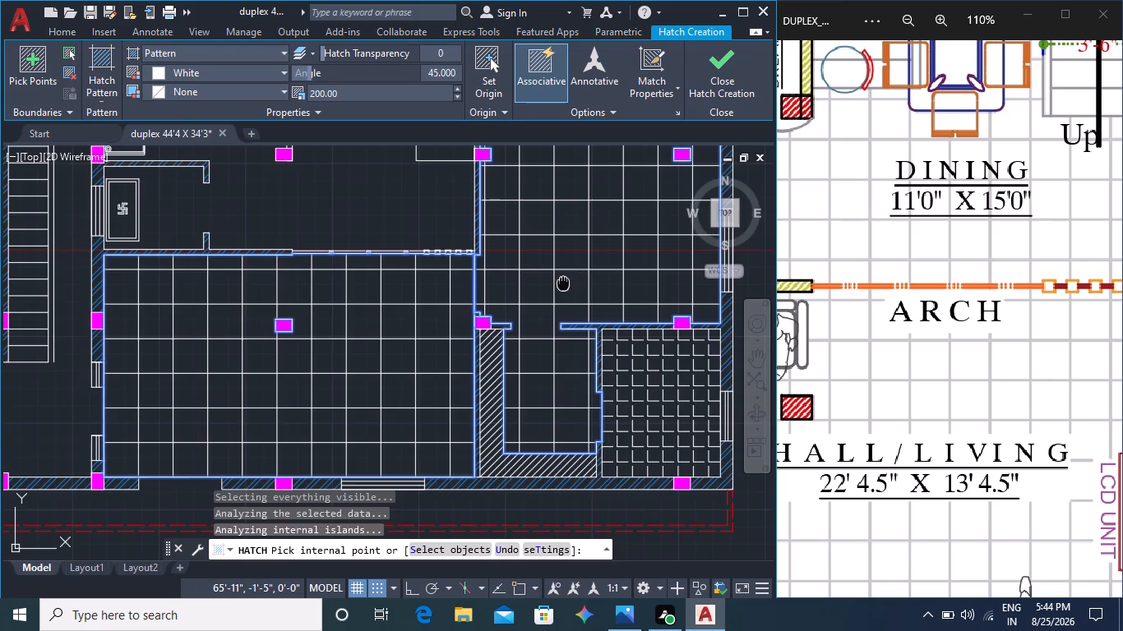
pyautogui.moveTo(561, 297); pyautogui.dragTo(501, 440, button='middle')
pyautogui.moveTo(505, 363); pyautogui.dragTo(501, 420, button='middle')
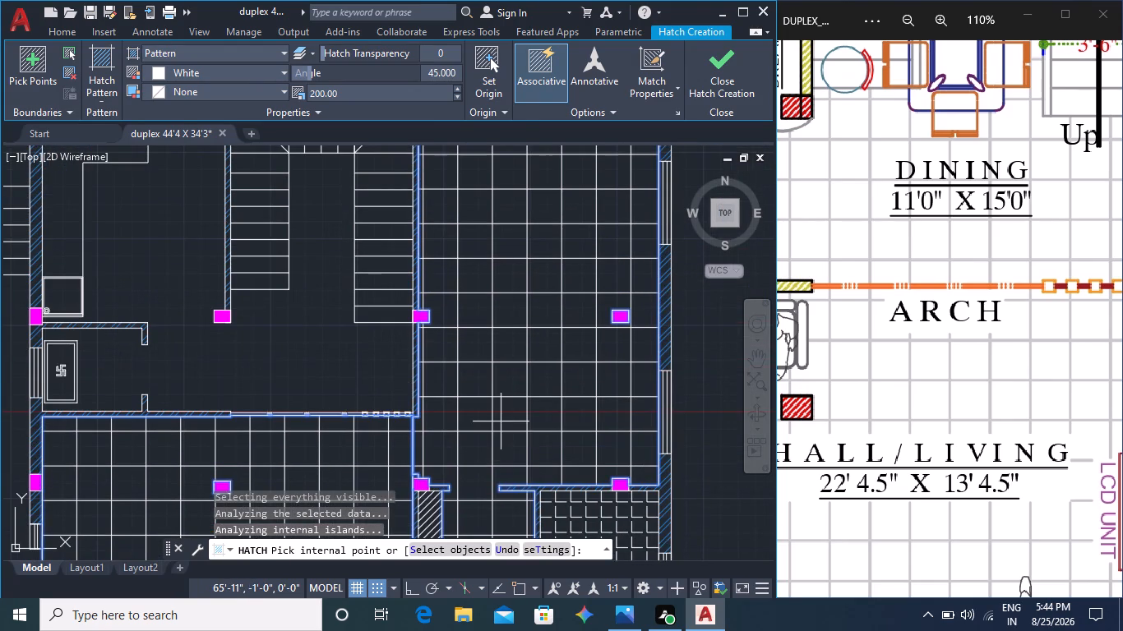
pyautogui.moveTo(501, 420); pyautogui.dragTo(598, 321, button='middle')
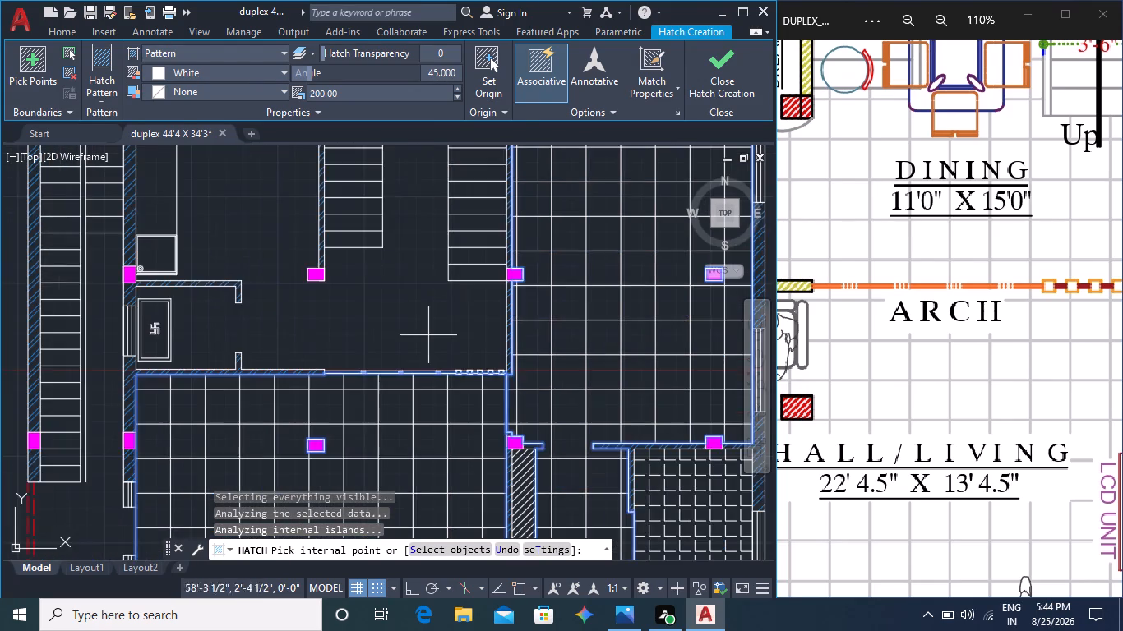
pyautogui.moveTo(427, 335); pyautogui.dragTo(544, 340, button='middle')
pyautogui.click(506, 332)
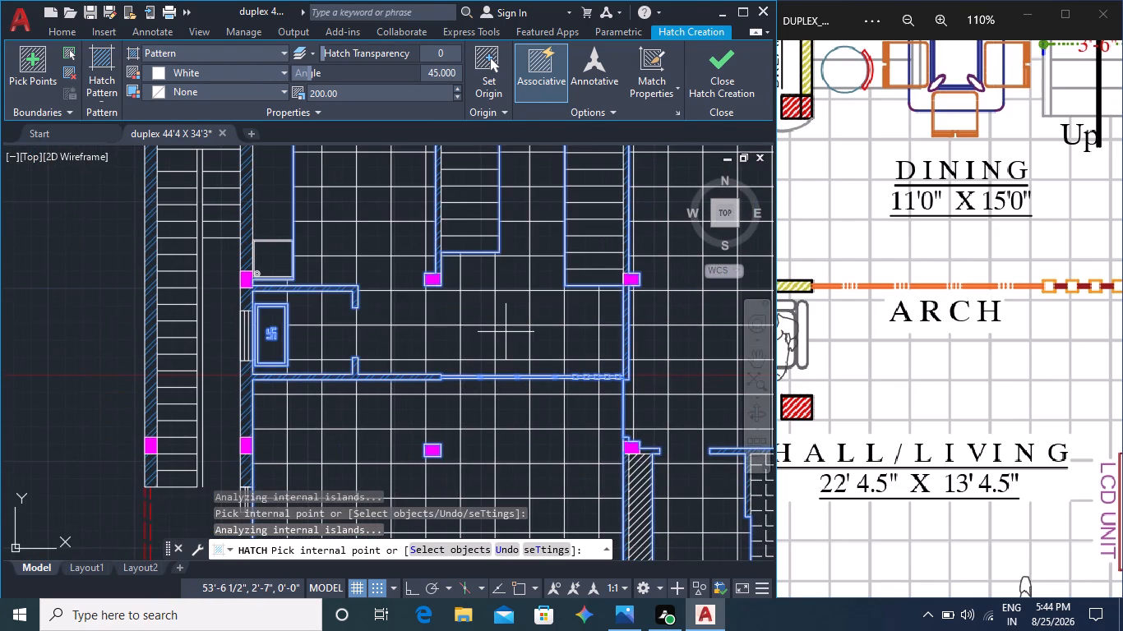
pyautogui.moveTo(505, 332); pyautogui.dragTo(501, 394, button='middle')
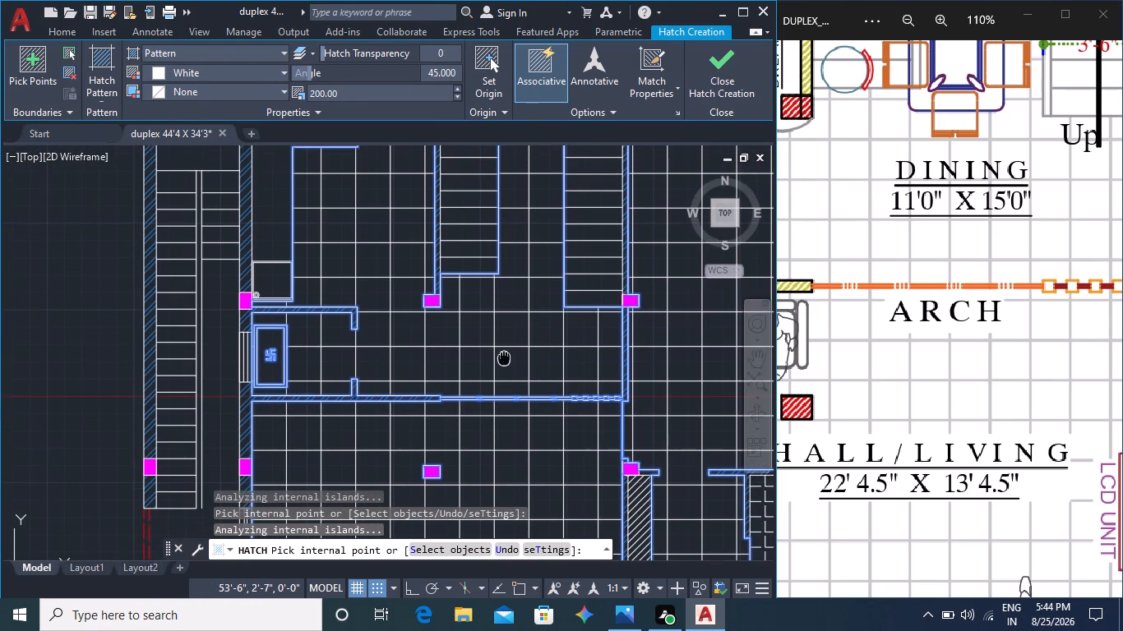
pyautogui.scroll(-1, 495, 352)
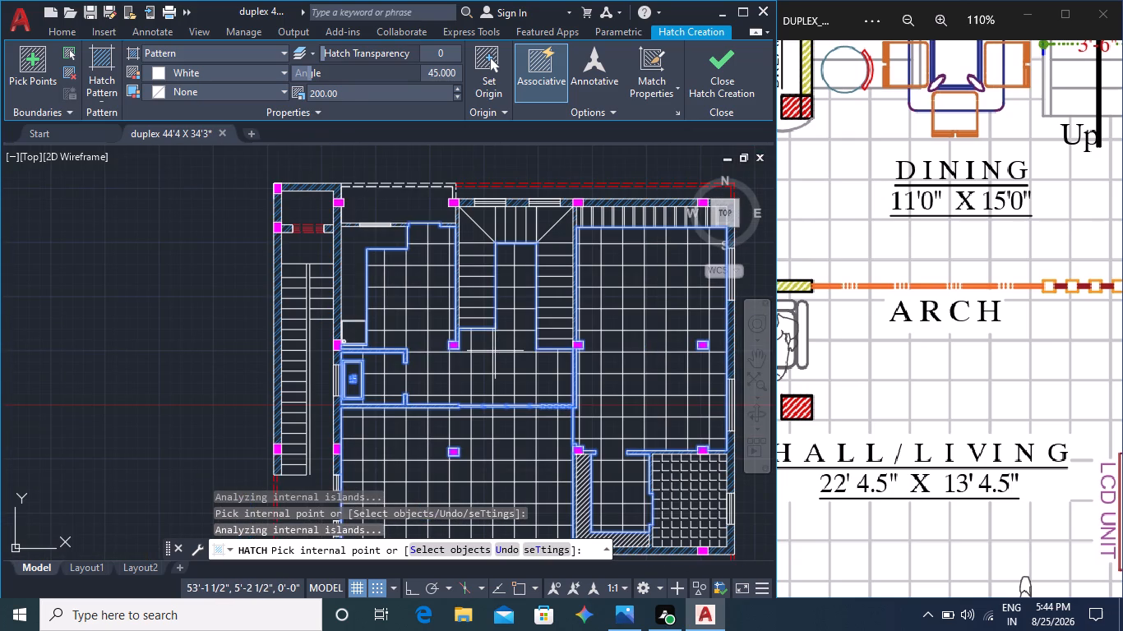
pyautogui.moveTo(538, 457); pyautogui.dragTo(495, 360, button='middle')
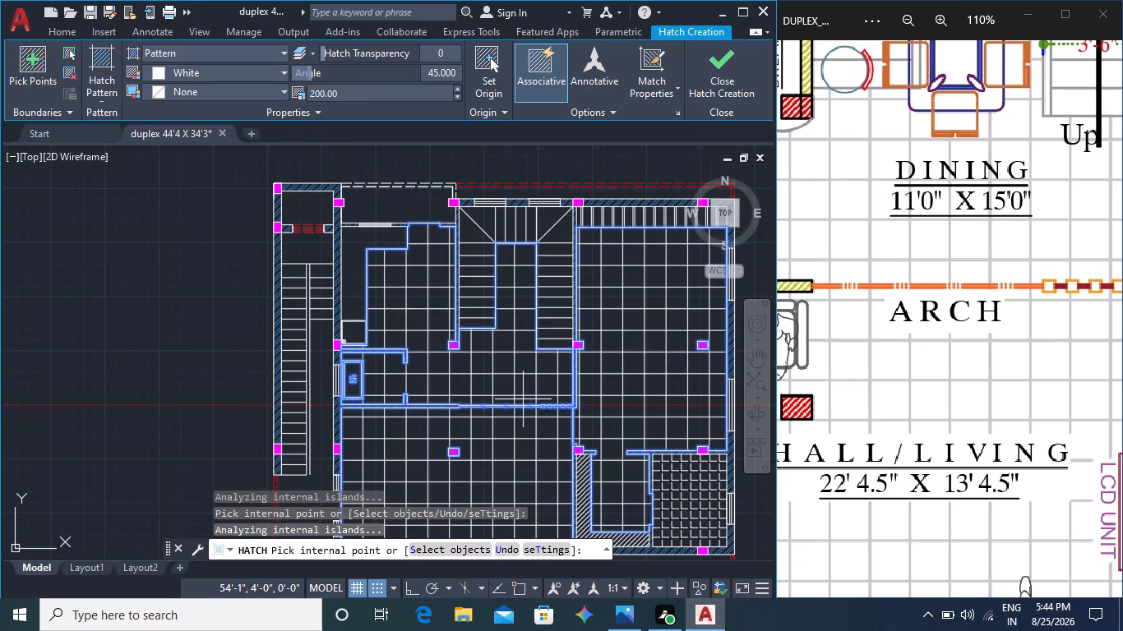
pyautogui.press('Escape')
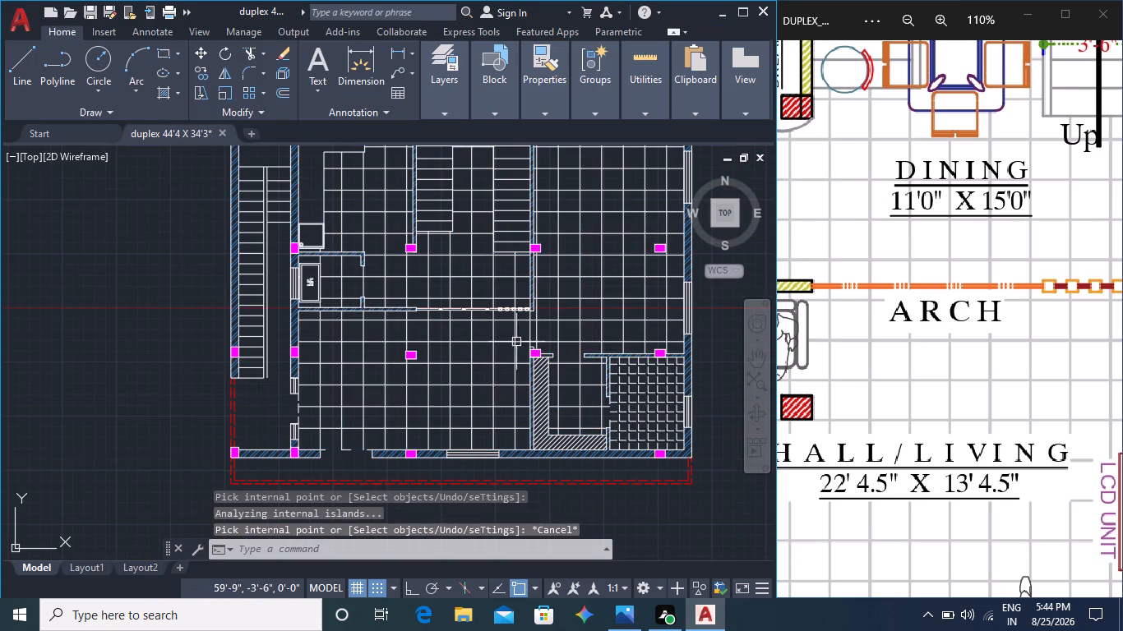
# Compare the hatched floor areas with the floor tiling in the Duplex Second Floor reference plan.
pyautogui.scroll(3, 408, 310)
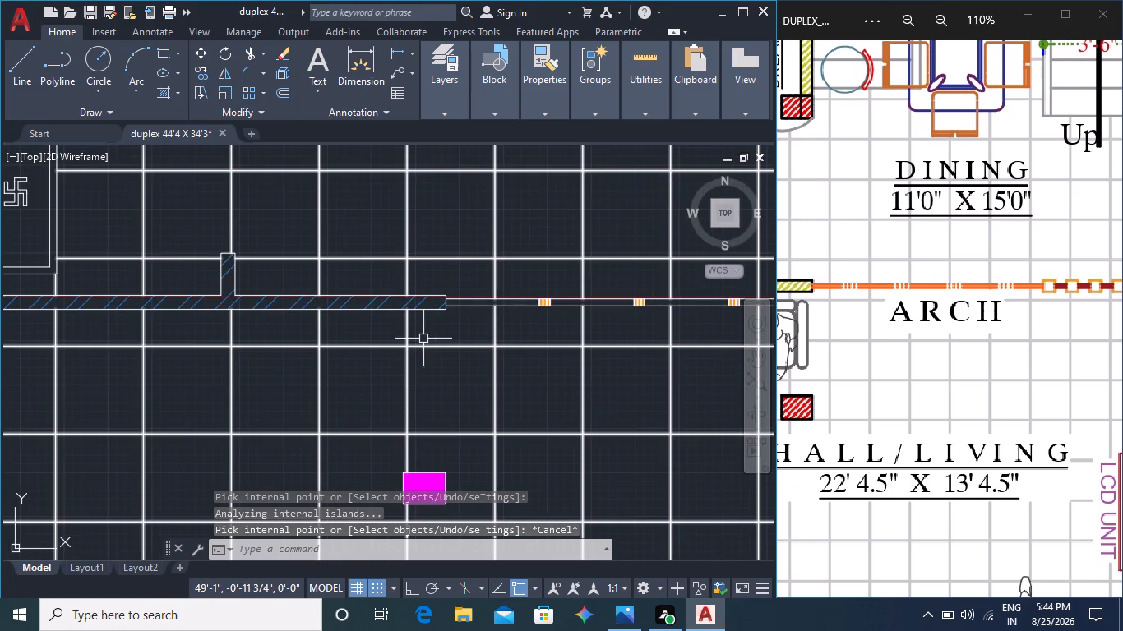
pyautogui.scroll(-2, 843, 275)
pyautogui.scroll(-3, 620, 401)
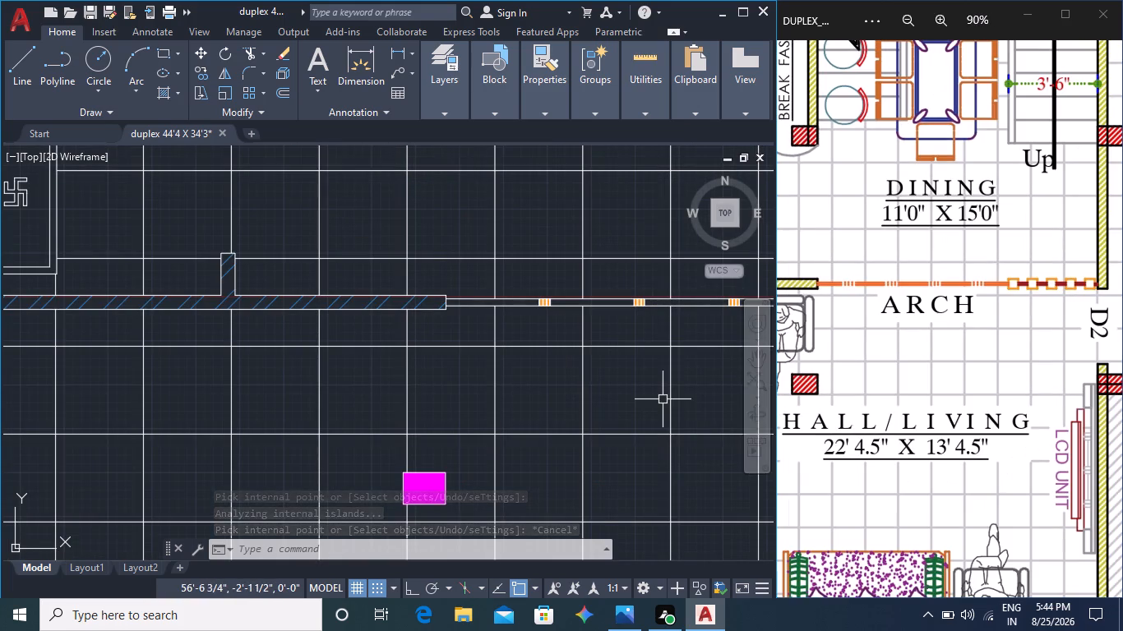
pyautogui.moveTo(614, 401); pyautogui.dragTo(477, 375, button='middle')
pyautogui.scroll(-2, 483, 378)
pyautogui.moveTo(526, 409); pyautogui.dragTo(492, 390, button='middle')
pyautogui.scroll(-13, 855, 338)
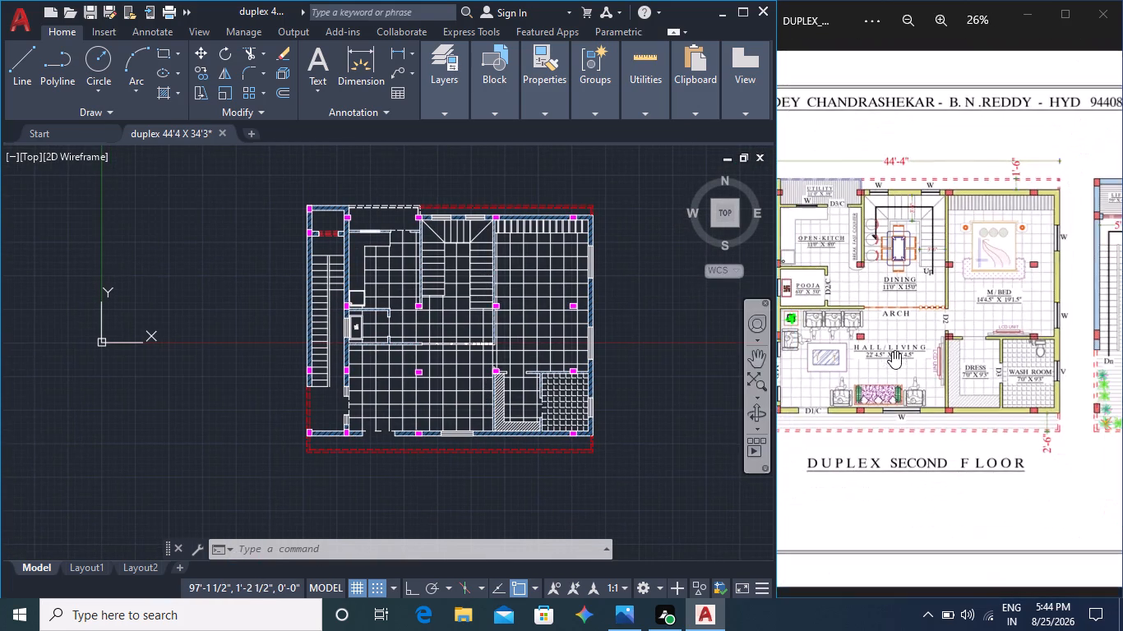
pyautogui.moveTo(906, 343); pyautogui.dragTo(955, 348, button='middle')
pyautogui.moveTo(923, 349); pyautogui.dragTo(953, 349, button='middle')
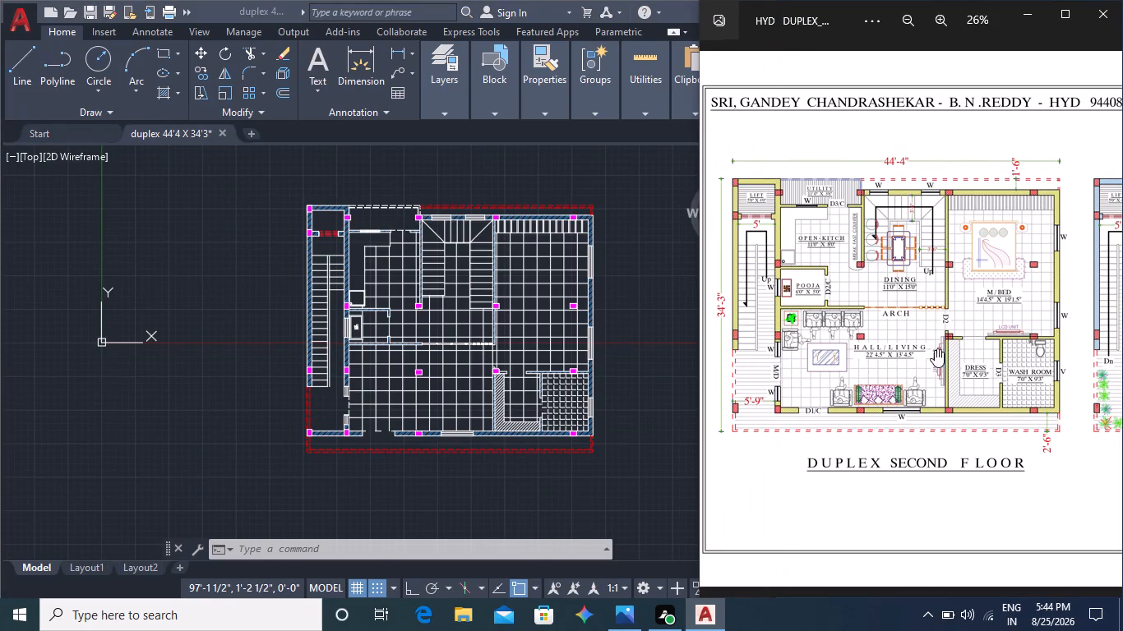
pyautogui.moveTo(910, 348); pyautogui.dragTo(933, 346, button='middle')
pyautogui.scroll(4, 508, 367)
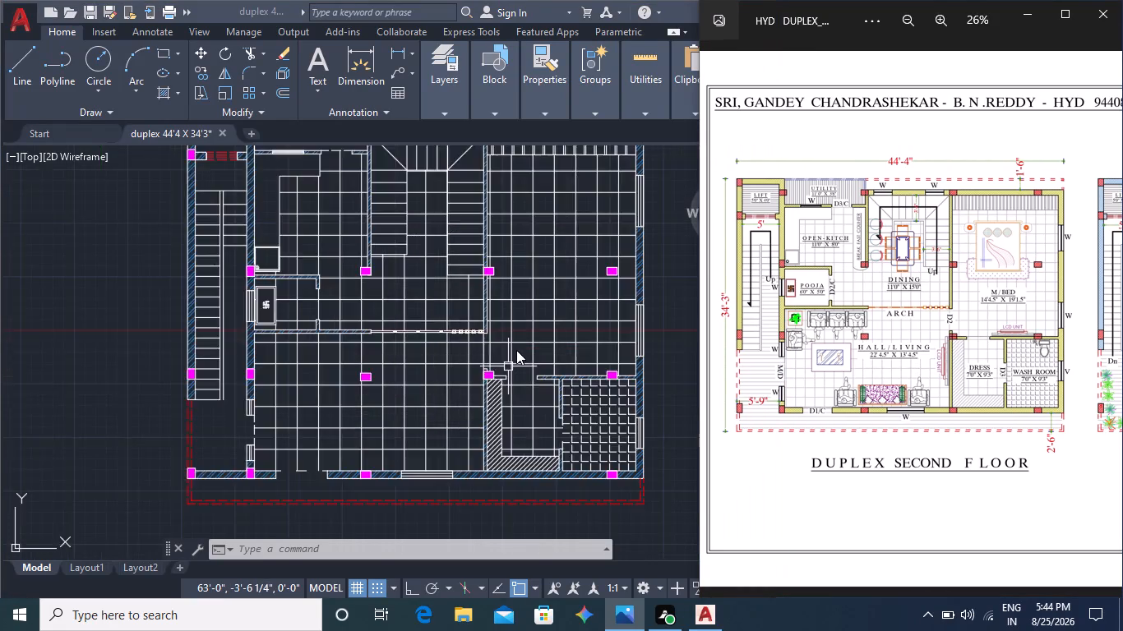
# Raise the transparency of the floor tile hatch to its maximum.
pyautogui.click(508, 335)
pyautogui.click(508, 335)
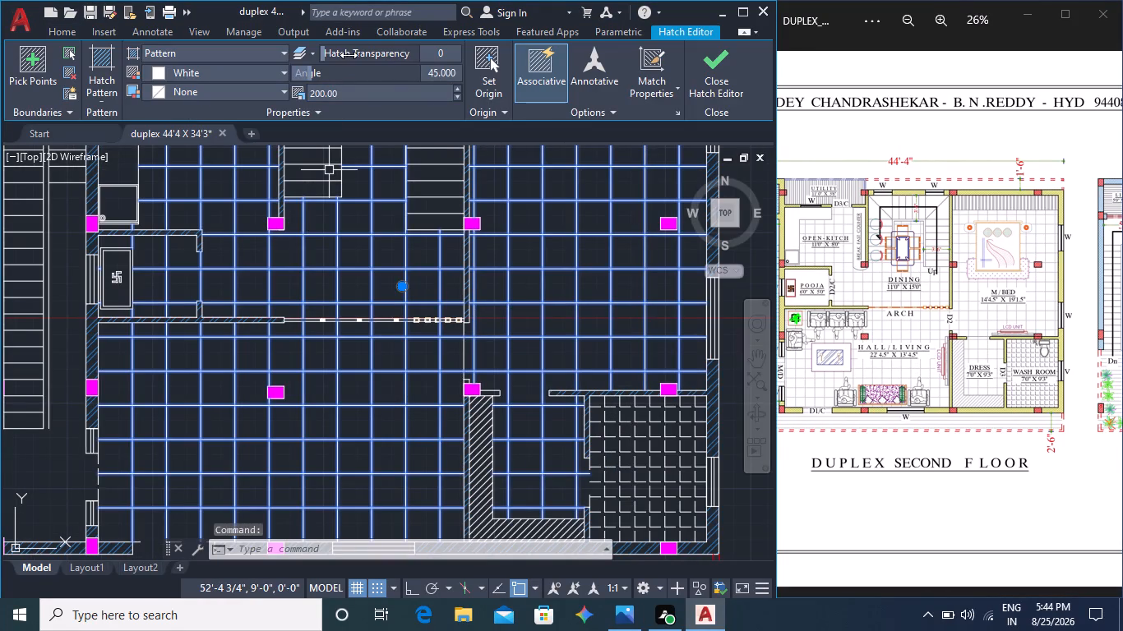
pyautogui.moveTo(325, 53); pyautogui.dragTo(388, 53)
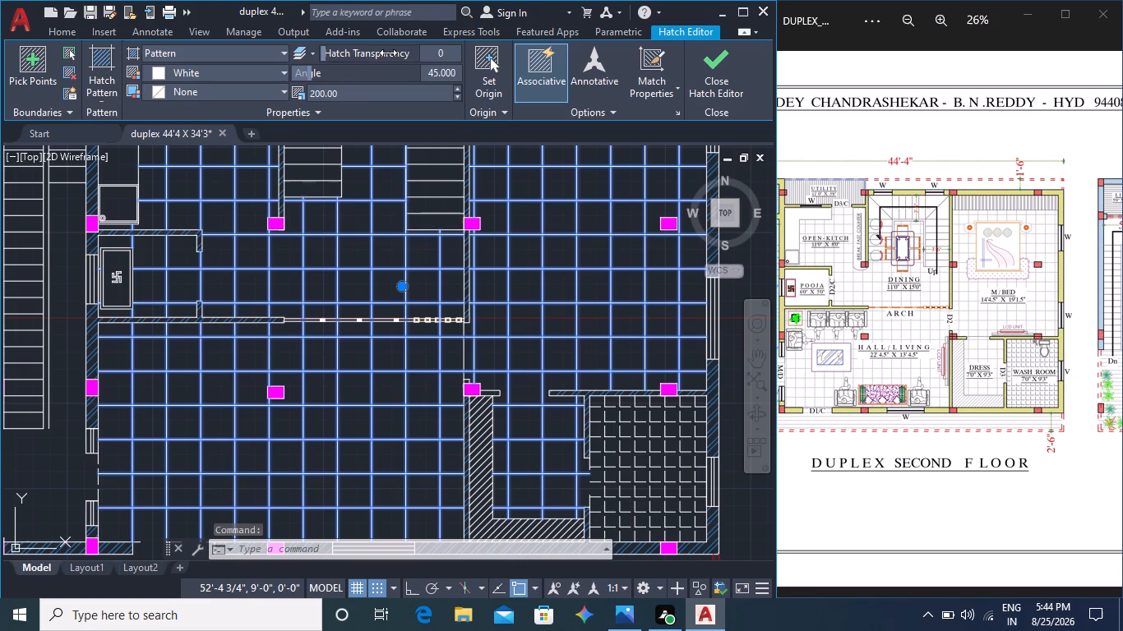
pyautogui.moveTo(388, 53); pyautogui.dragTo(389, 53)
pyautogui.moveTo(353, 56); pyautogui.dragTo(423, 56)
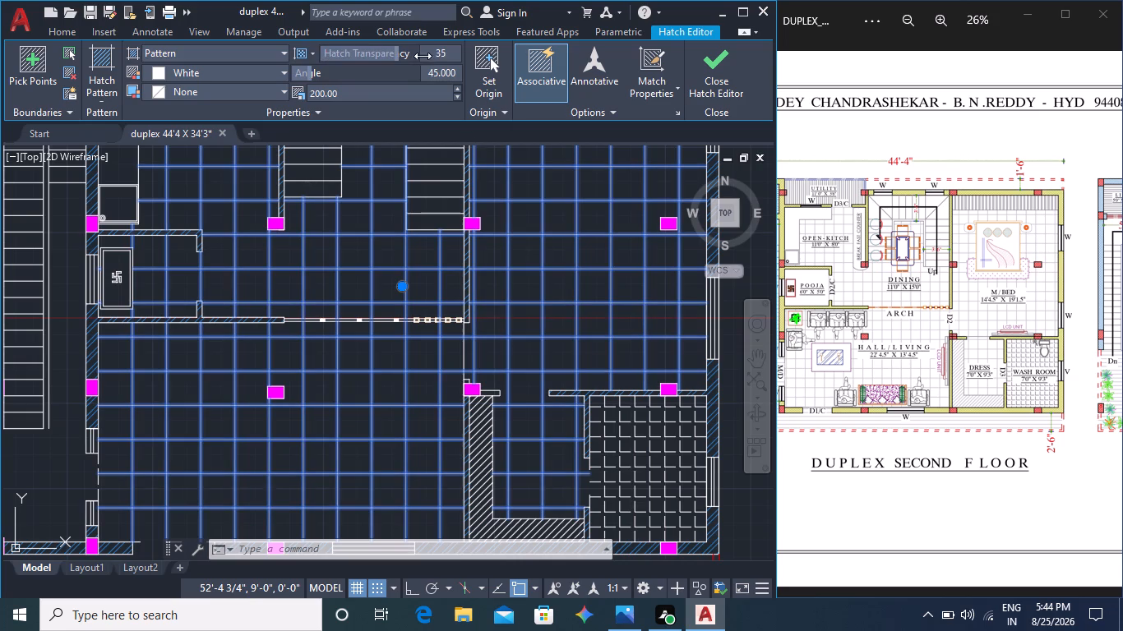
pyautogui.moveTo(423, 56); pyautogui.dragTo(460, 56)
pyautogui.press('Escape')
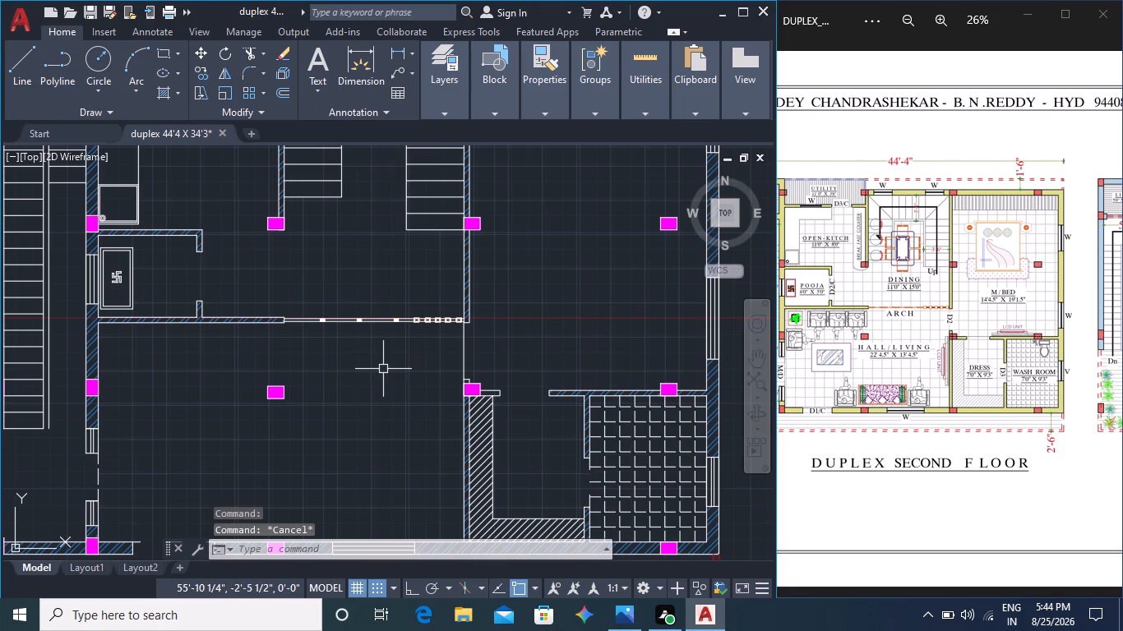
# Set the transparency of the floor tile hatch across the hall, dining and bedroom areas to 50.
pyautogui.click(372, 406)
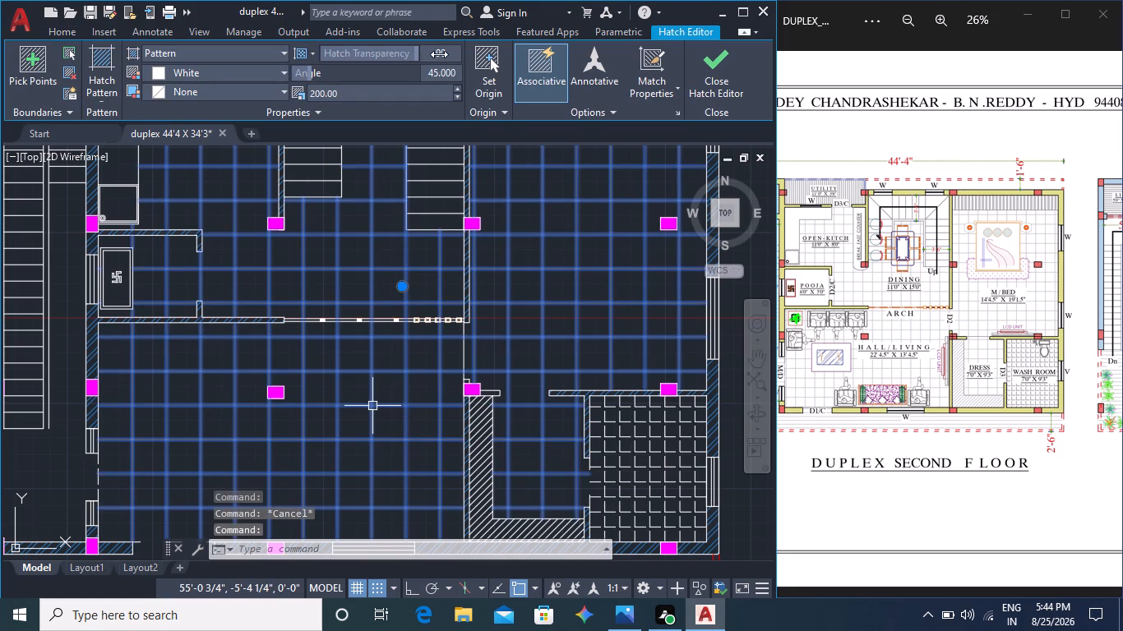
pyautogui.click(447, 53)
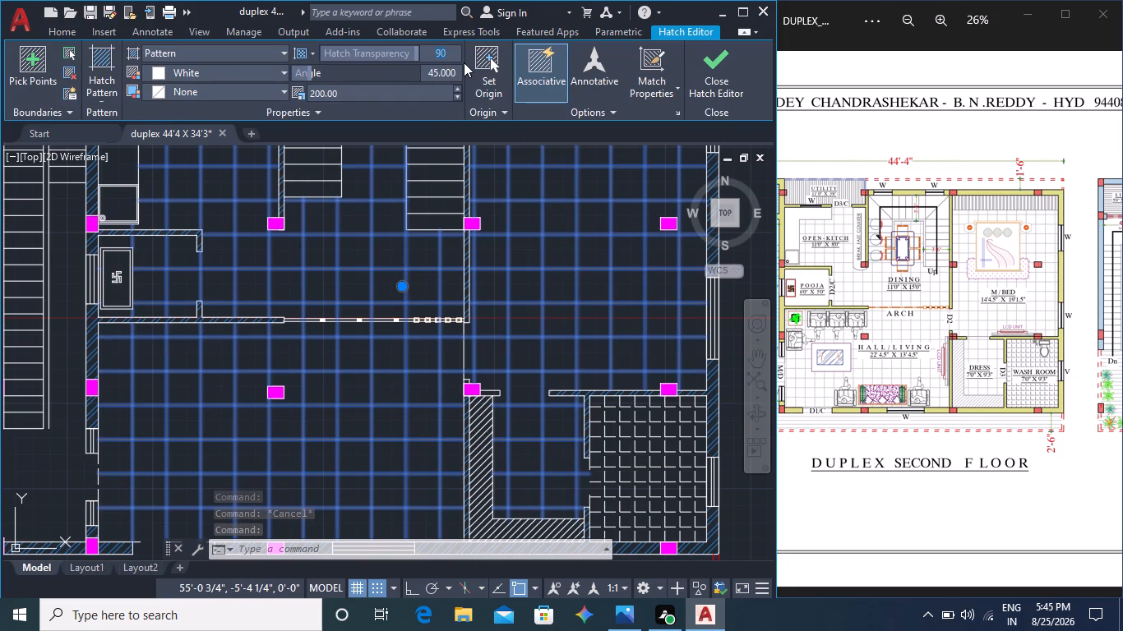
pyautogui.press('BackSpace')
pyautogui.write('50')
pyautogui.press('Return')
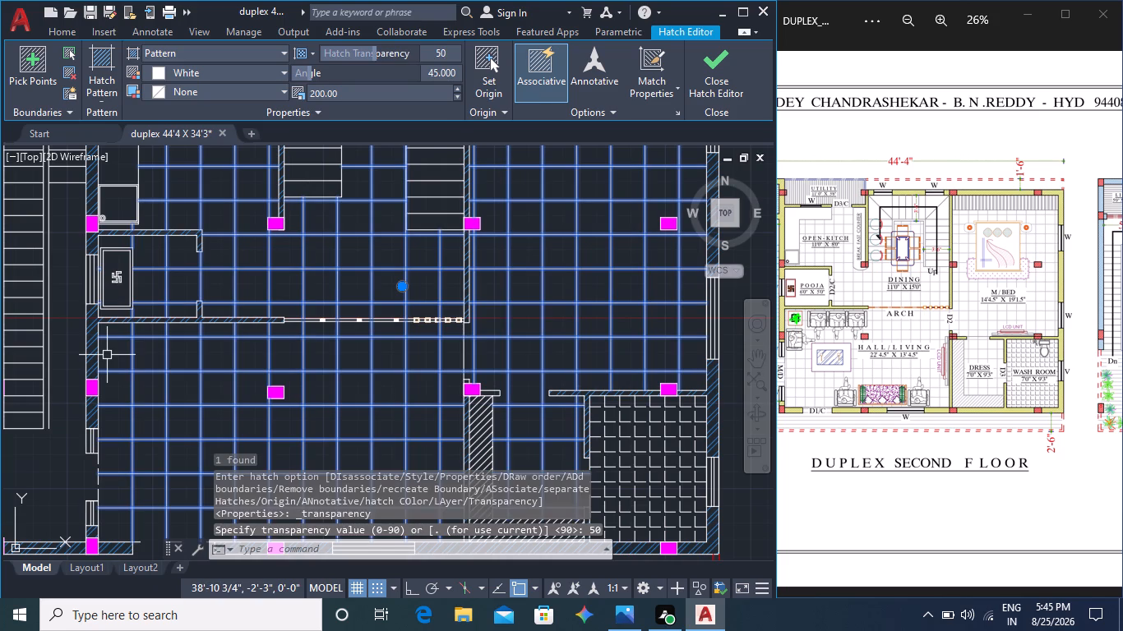
pyautogui.press('Escape')
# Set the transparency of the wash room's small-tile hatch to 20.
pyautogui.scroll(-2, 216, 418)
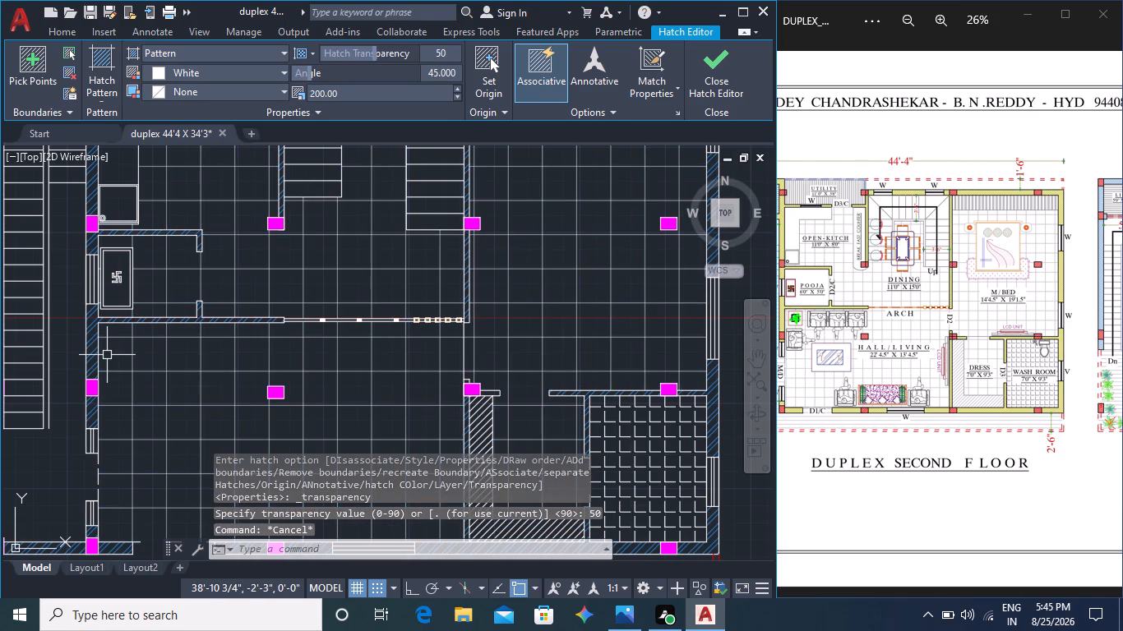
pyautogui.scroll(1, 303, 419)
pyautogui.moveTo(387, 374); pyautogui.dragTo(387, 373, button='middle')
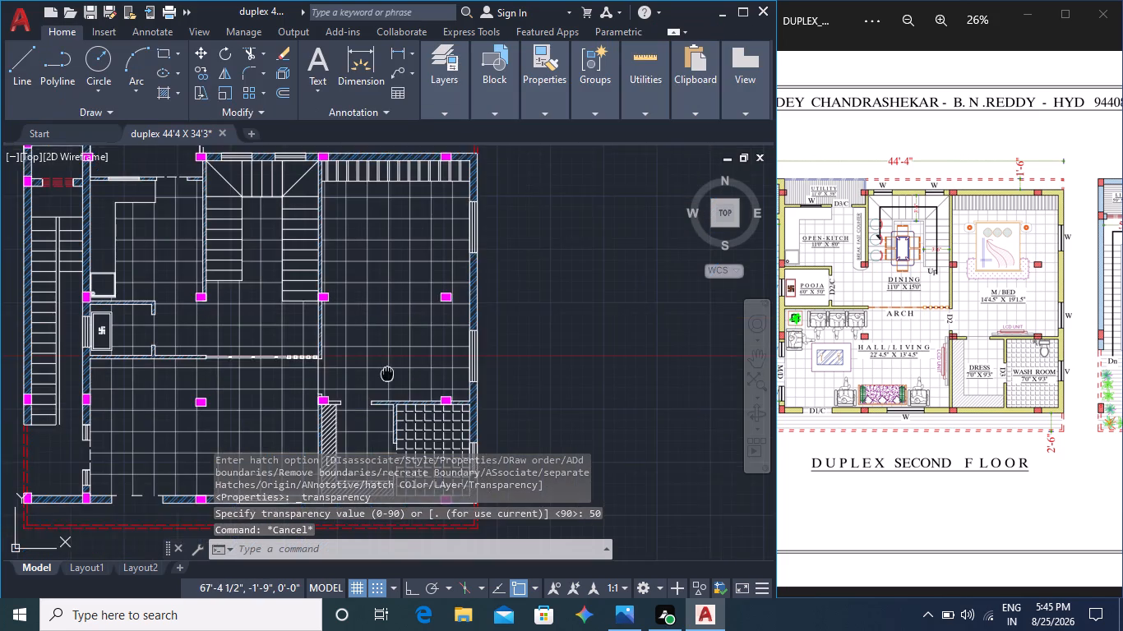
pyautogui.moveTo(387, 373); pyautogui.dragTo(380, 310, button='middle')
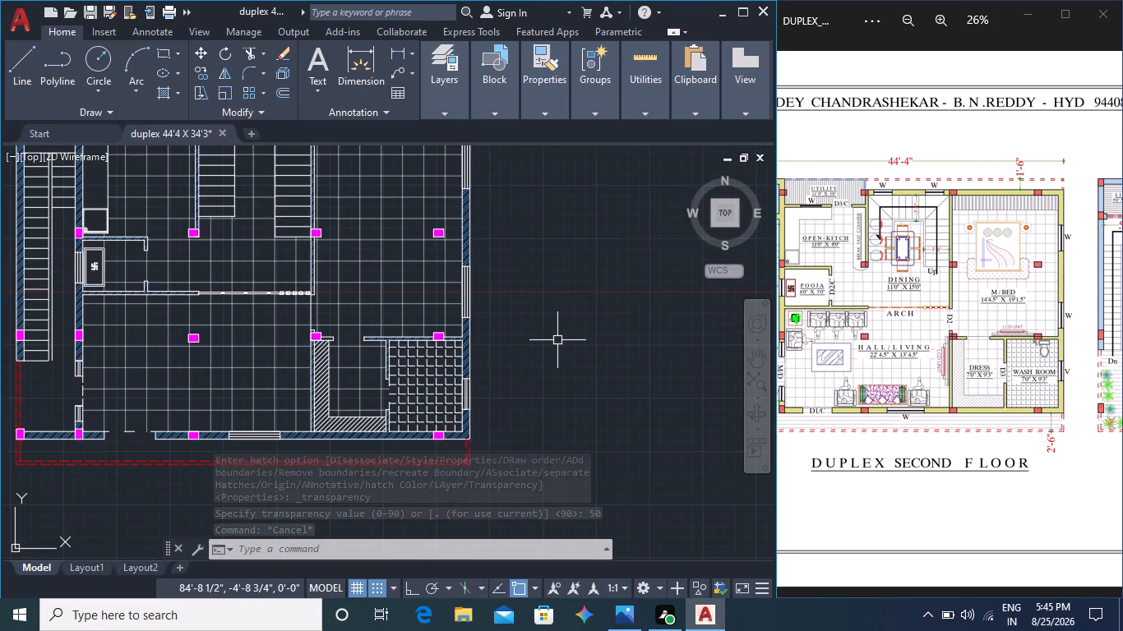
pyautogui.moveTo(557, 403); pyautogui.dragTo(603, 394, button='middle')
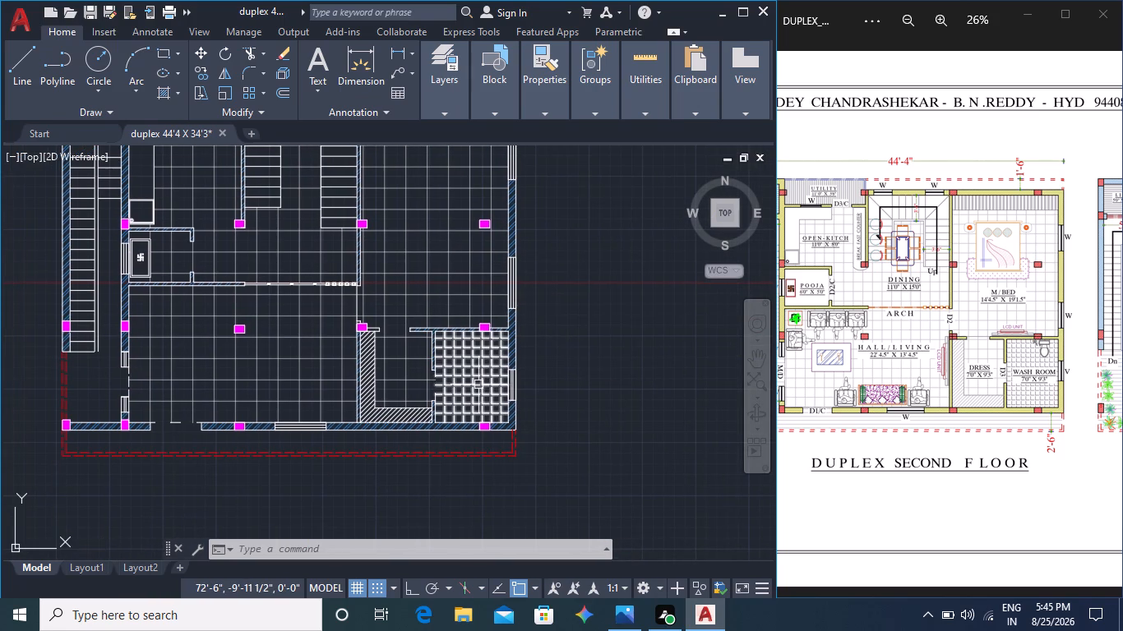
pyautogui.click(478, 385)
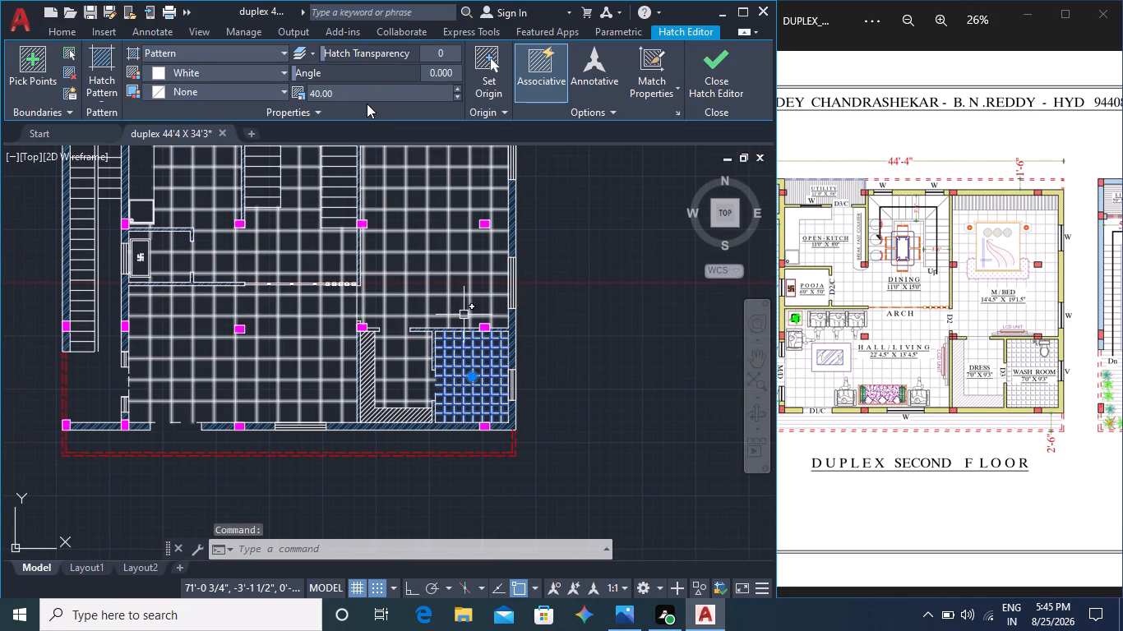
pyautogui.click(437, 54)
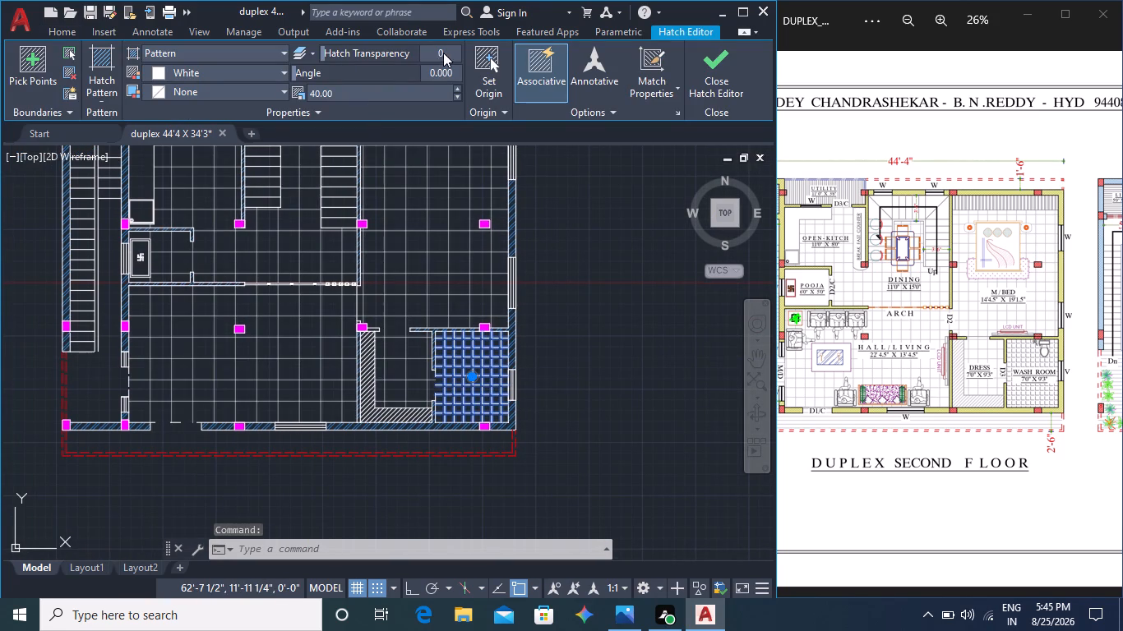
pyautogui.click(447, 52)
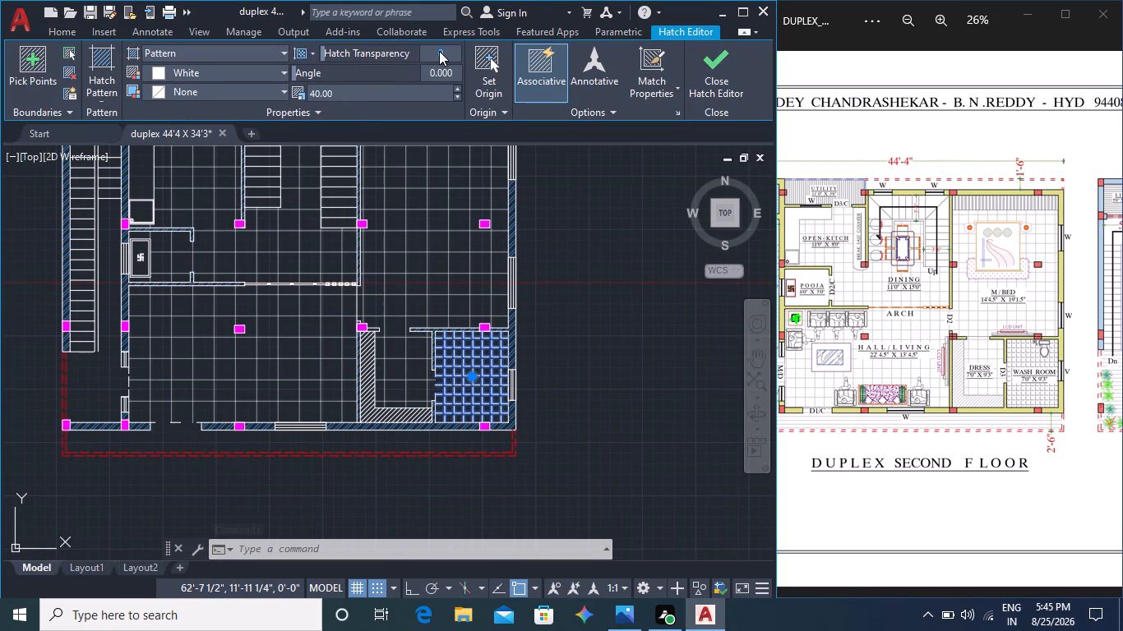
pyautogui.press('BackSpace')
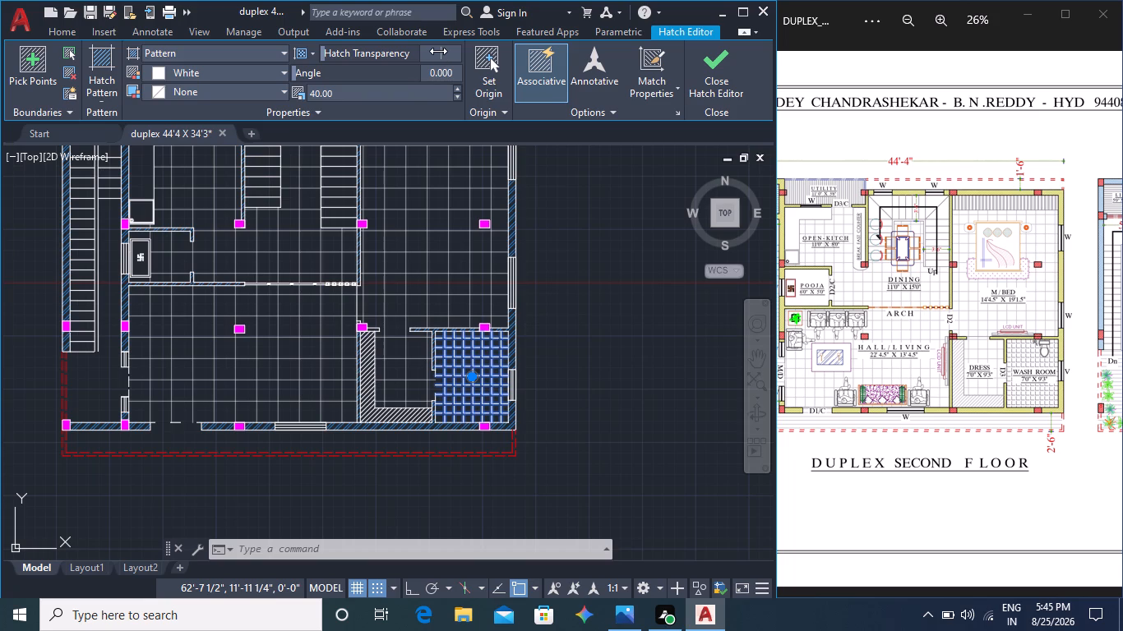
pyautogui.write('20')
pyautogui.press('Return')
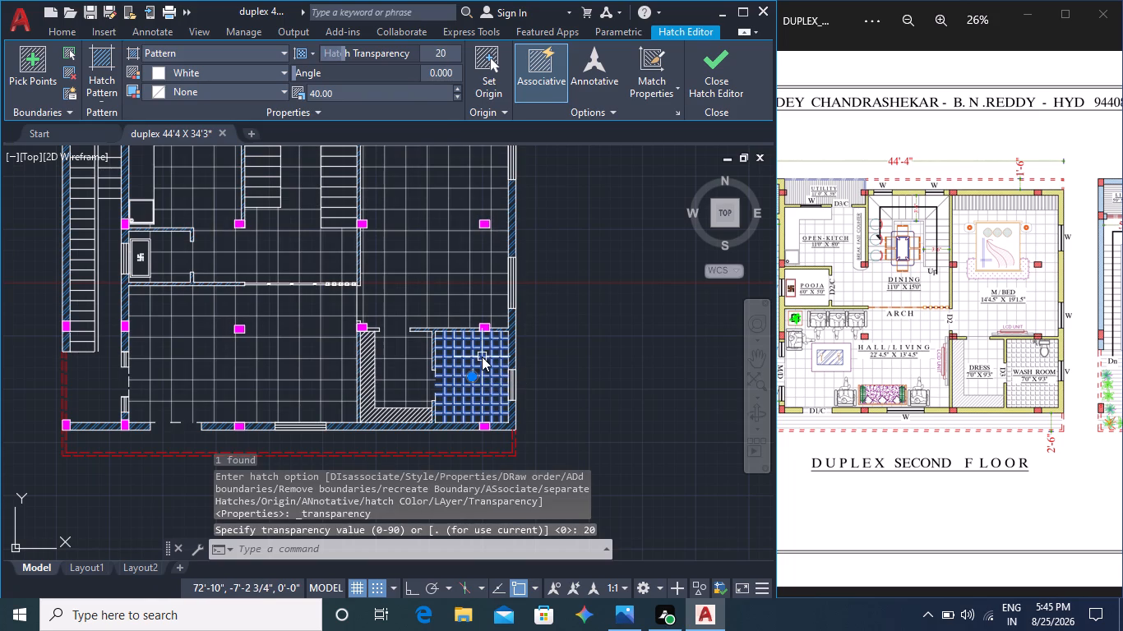
# Set the wash room tile hatch's transparency to 30 and deselect the hatch.
pyautogui.click(449, 52)
pyautogui.click(438, 53)
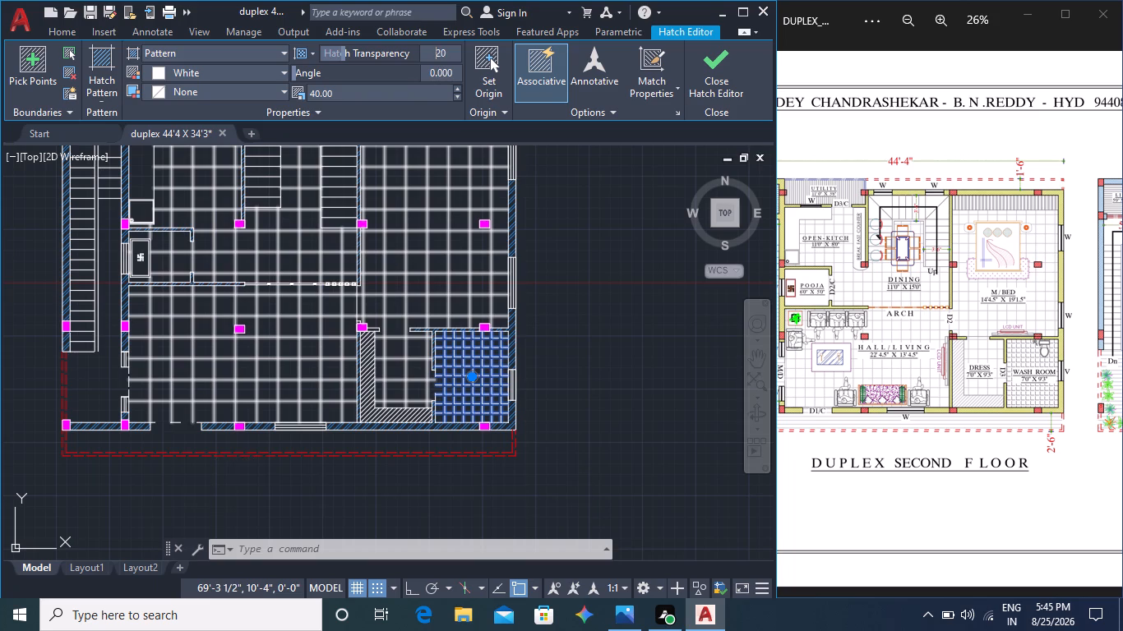
pyautogui.press('BackSpace')
pyautogui.write('30')
pyautogui.press('Return')
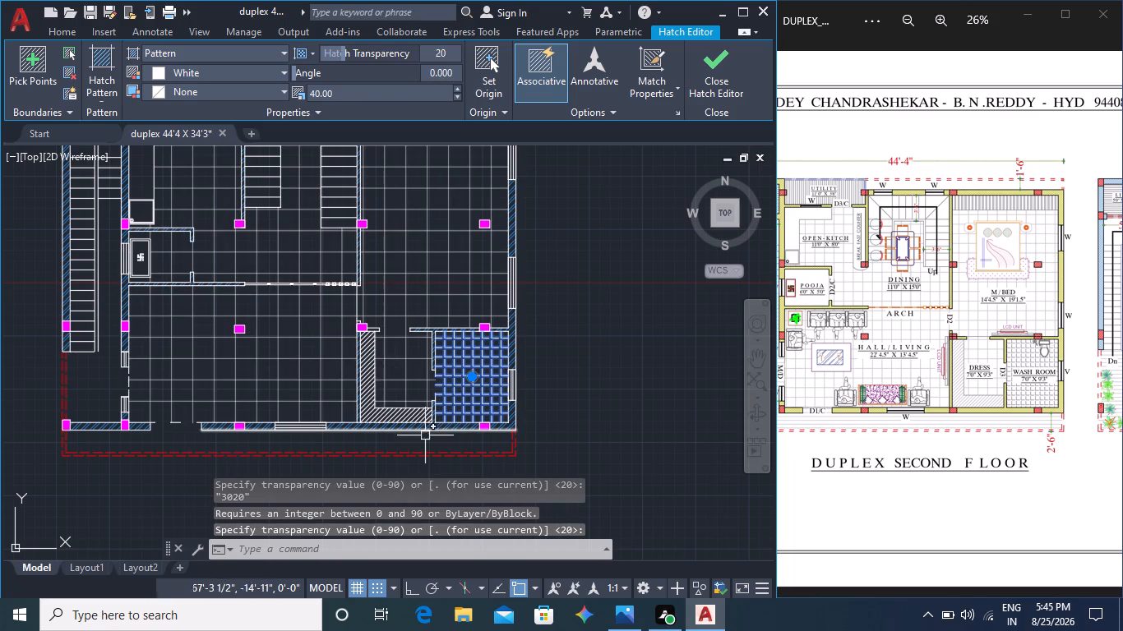
pyautogui.click(446, 54)
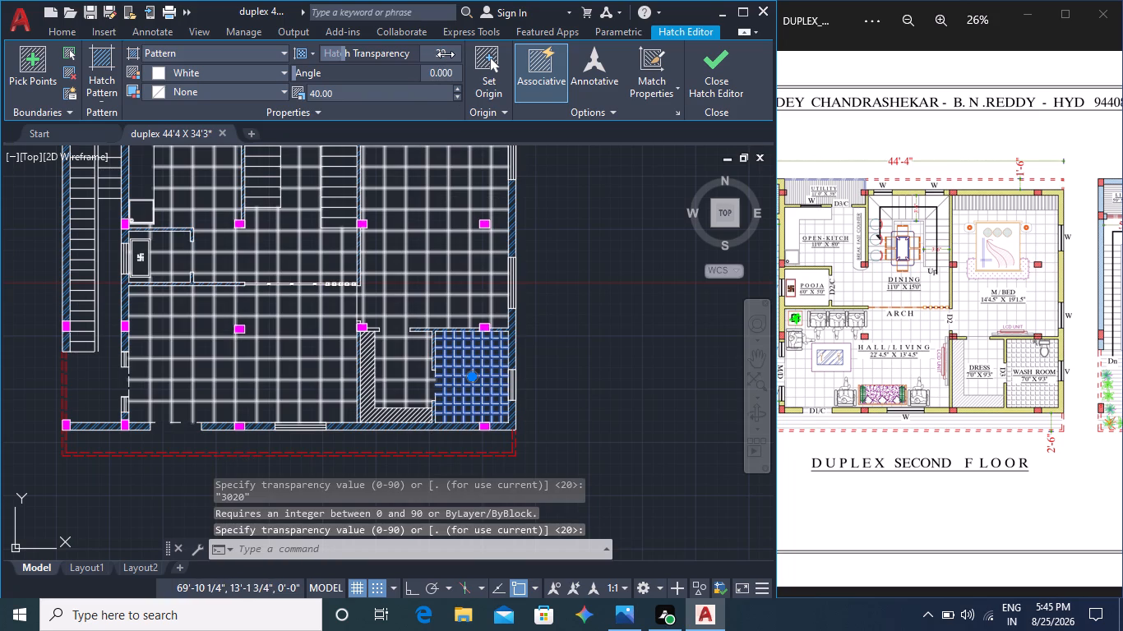
pyautogui.click(439, 53)
pyautogui.click(447, 49)
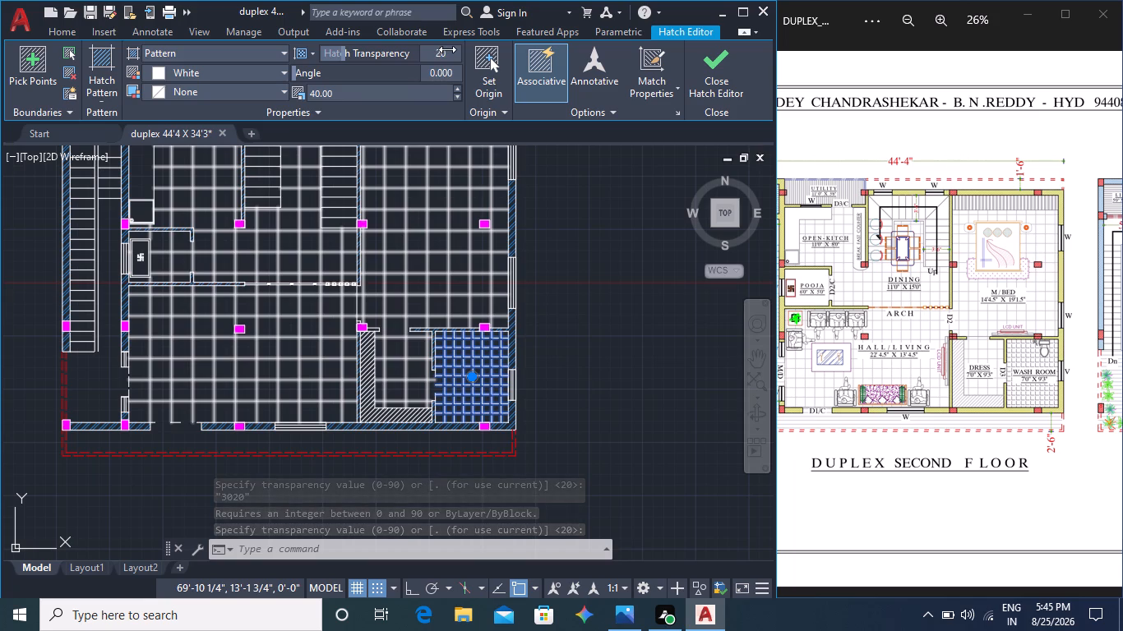
pyautogui.click(444, 50)
pyautogui.press('BackSpace')
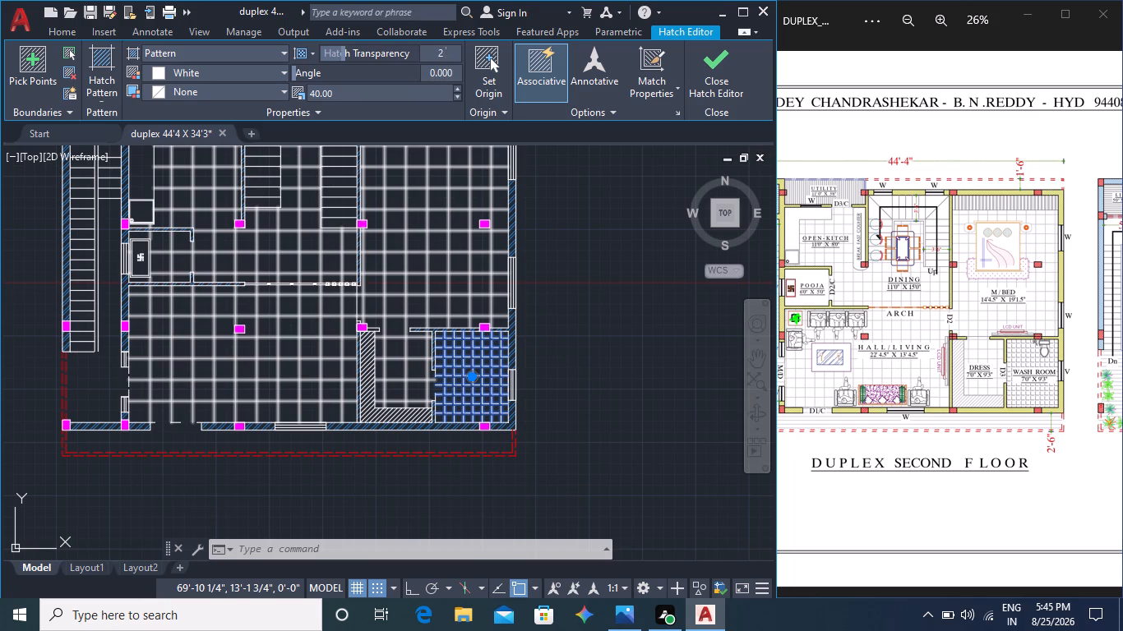
pyautogui.press('BackSpace')
pyautogui.press('BackSpace')
pyautogui.press('BackSpace')
pyautogui.write('30')
pyautogui.press('Return')
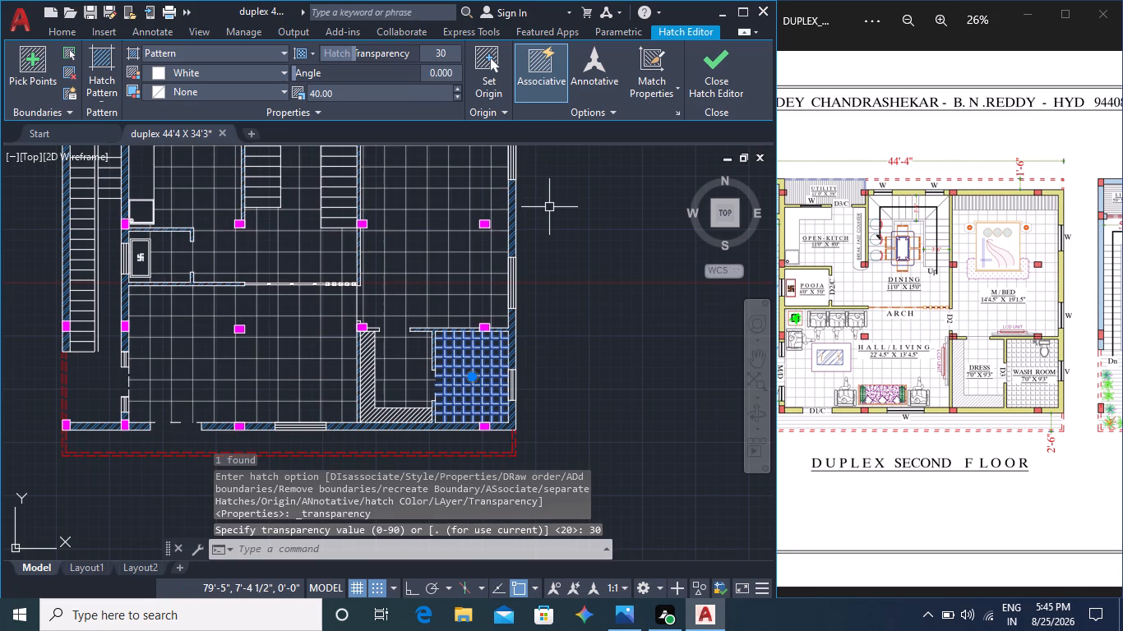
pyautogui.press('Escape')
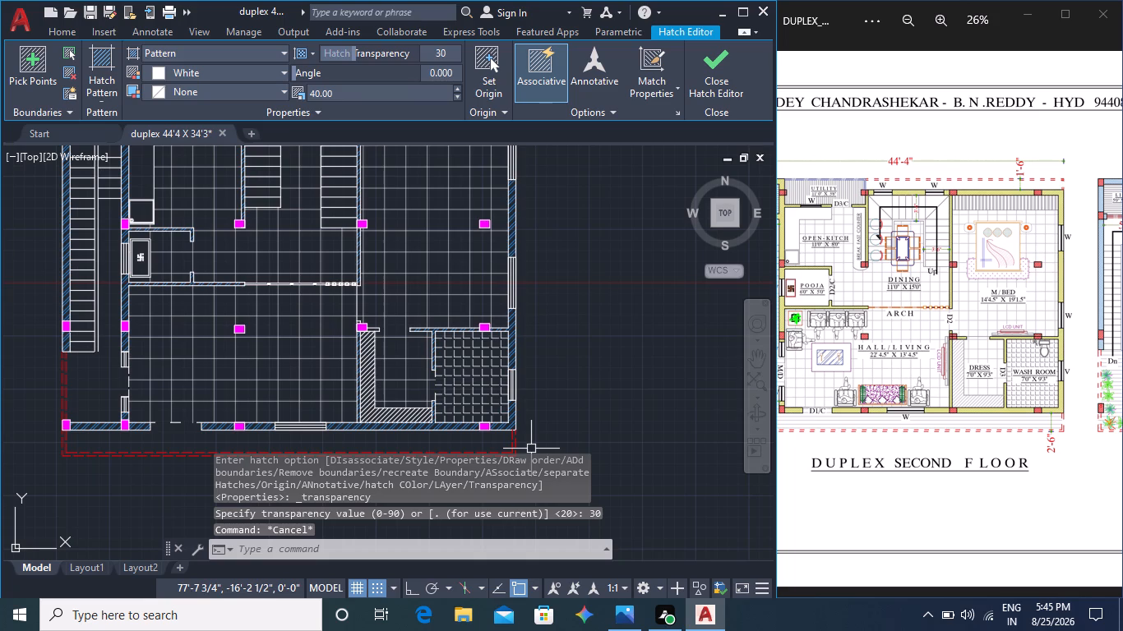
# Start a hatch for the open strip outside the hall and look for a pattern matching its lined floor in the reference plan.
pyautogui.moveTo(353, 363); pyautogui.dragTo(531, 410, button='middle')
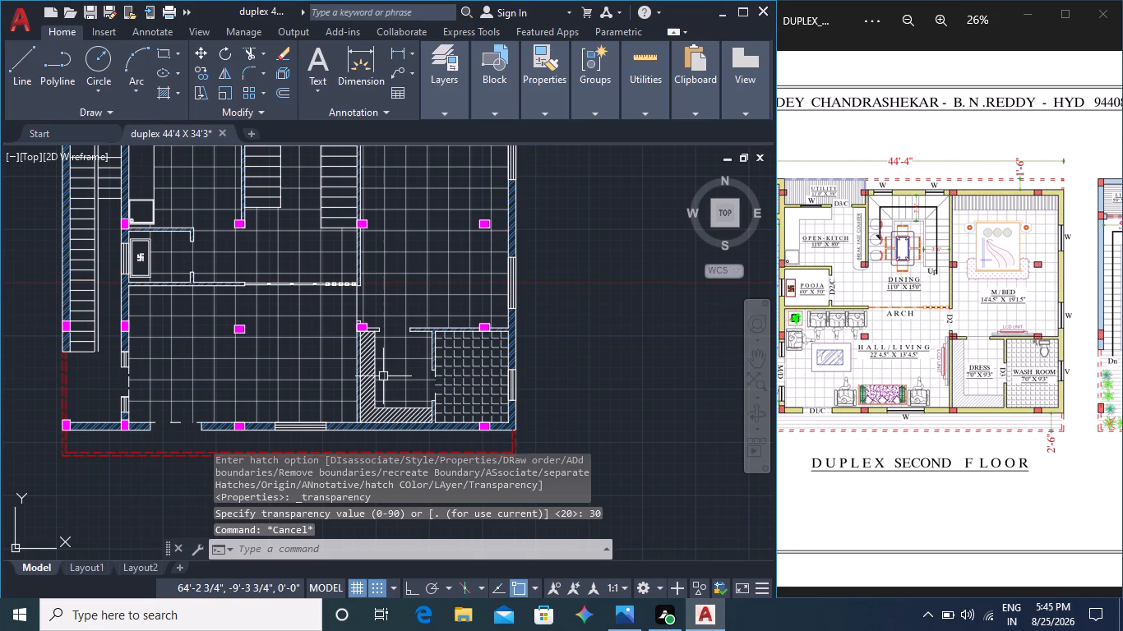
pyautogui.moveTo(383, 394); pyautogui.dragTo(466, 343, button='middle')
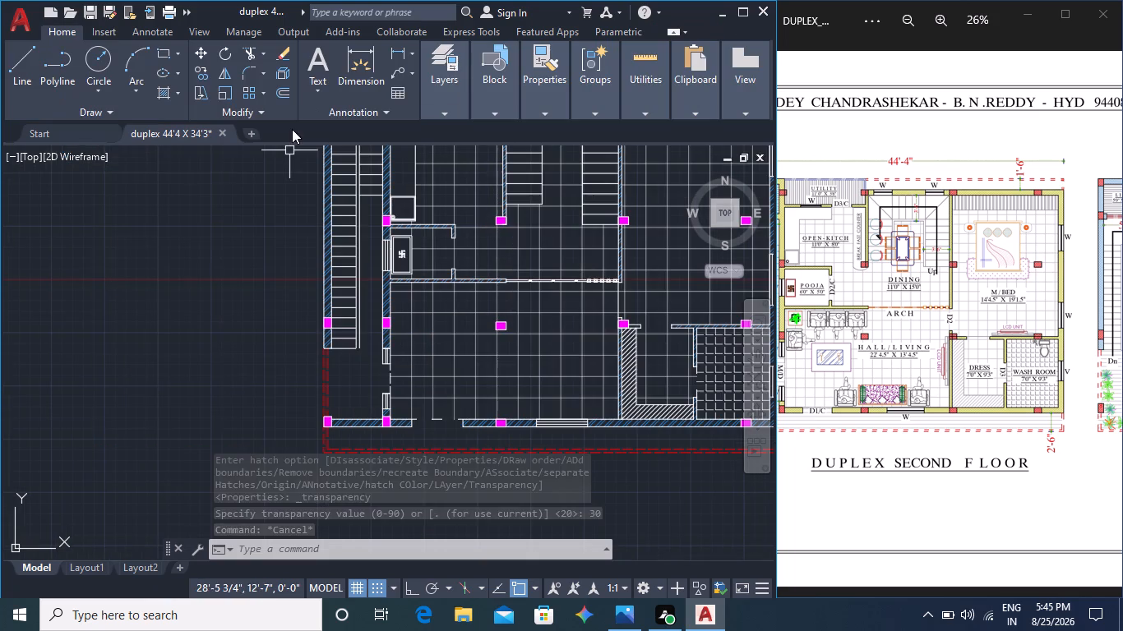
pyautogui.press('h')
pyautogui.press('Return')
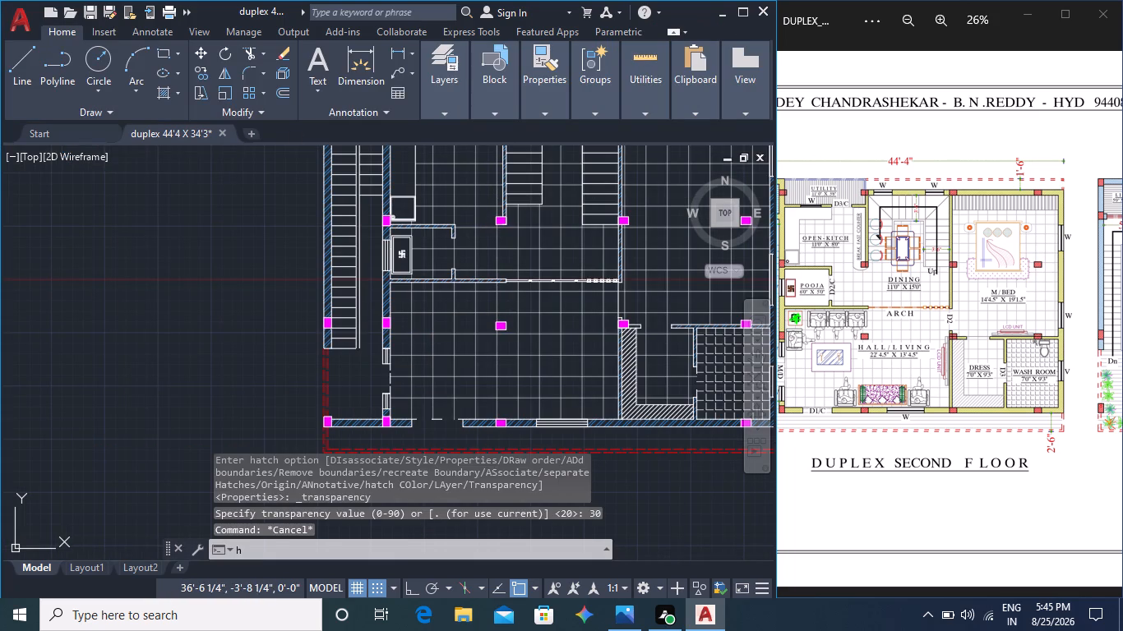
pyautogui.scroll(7, 890, 430)
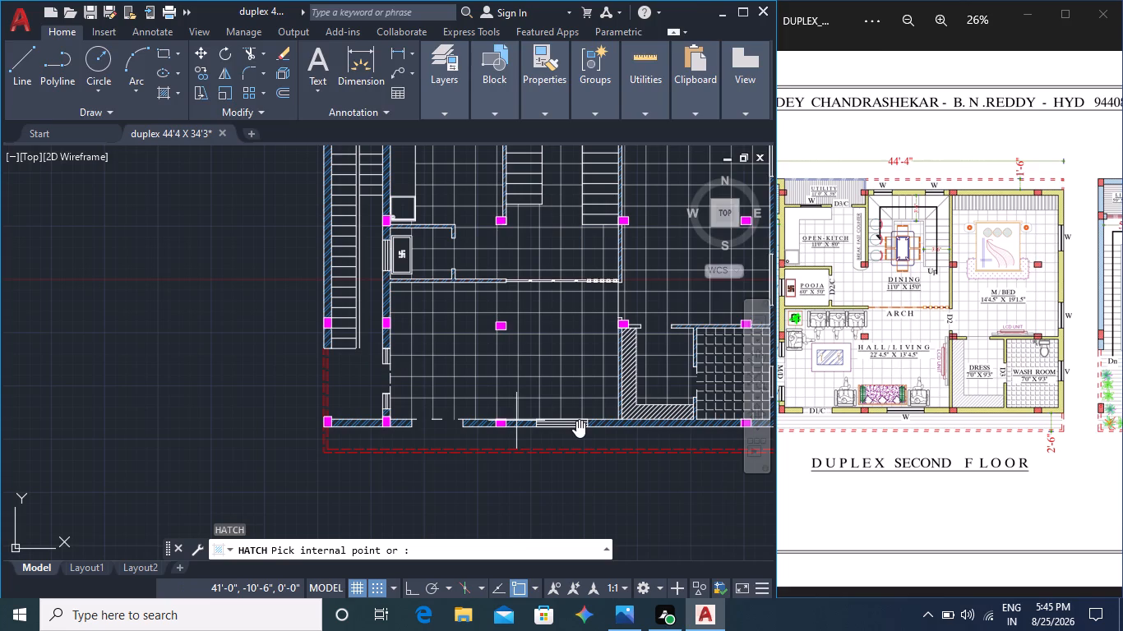
pyautogui.moveTo(842, 420); pyautogui.dragTo(968, 395, button='middle')
pyautogui.moveTo(860, 397); pyautogui.dragTo(926, 399, button='middle')
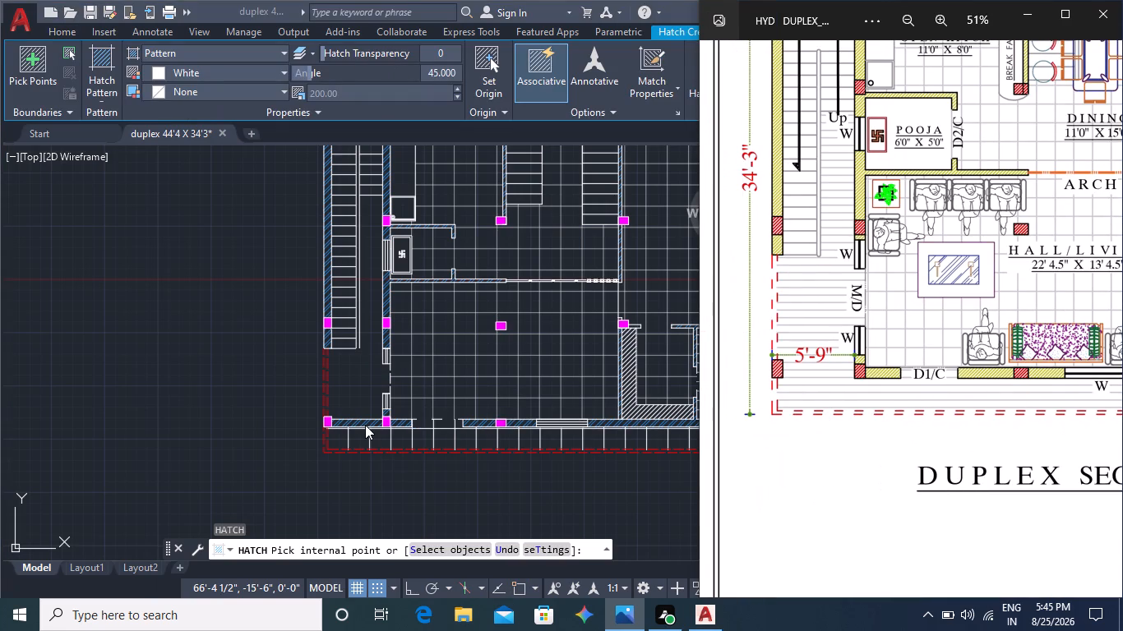
pyautogui.scroll(1, 333, 383)
pyautogui.moveTo(359, 398); pyautogui.dragTo(312, 433, button='middle')
pyautogui.moveTo(382, 406); pyautogui.dragTo(375, 406, button='middle')
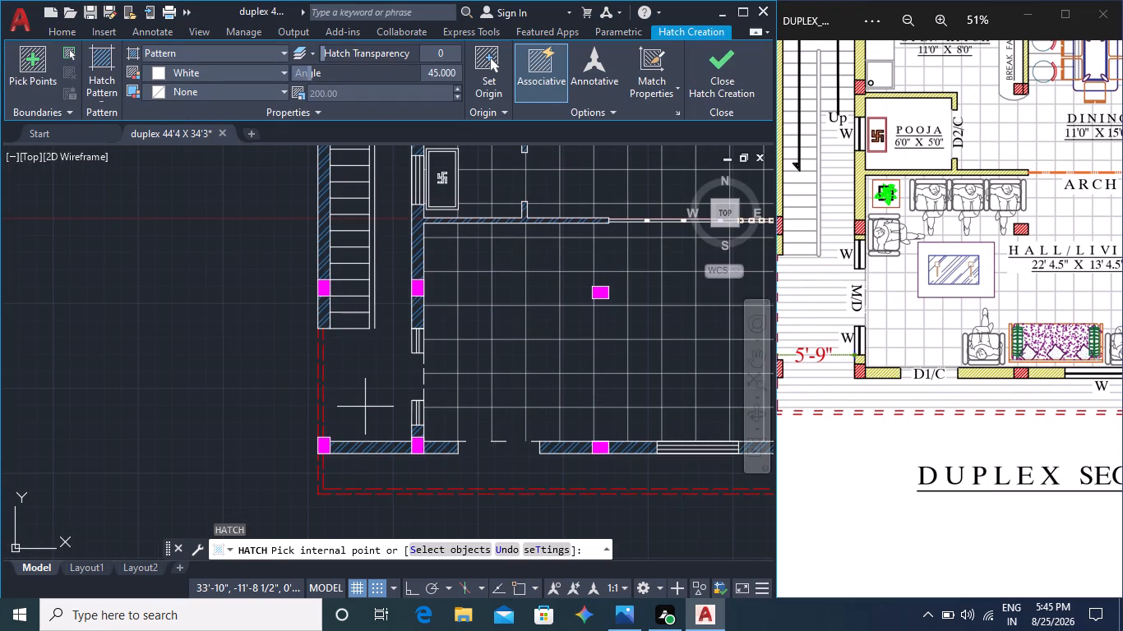
pyautogui.moveTo(375, 406); pyautogui.dragTo(317, 421, button='middle')
pyautogui.click(112, 62)
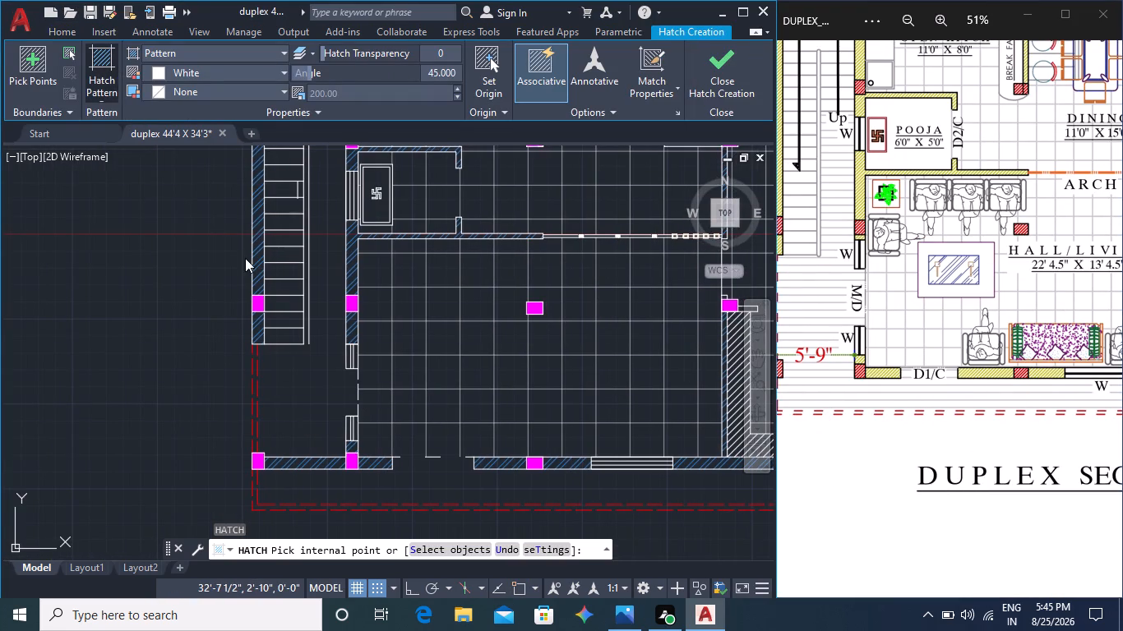
pyautogui.scroll(1, 222, 144)
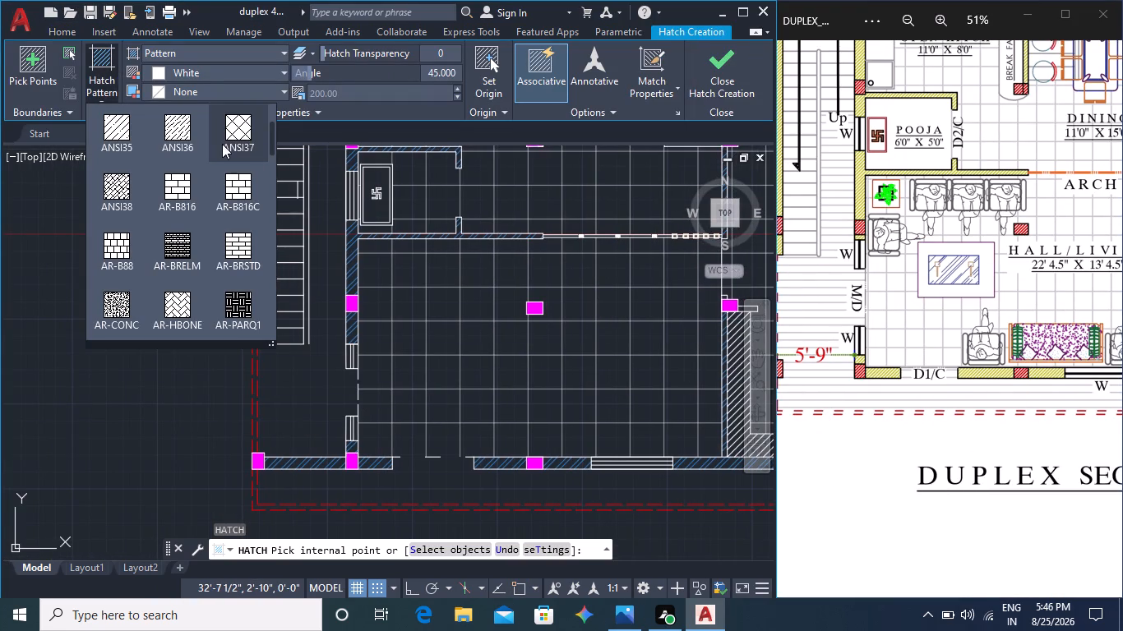
pyautogui.scroll(4, 222, 144)
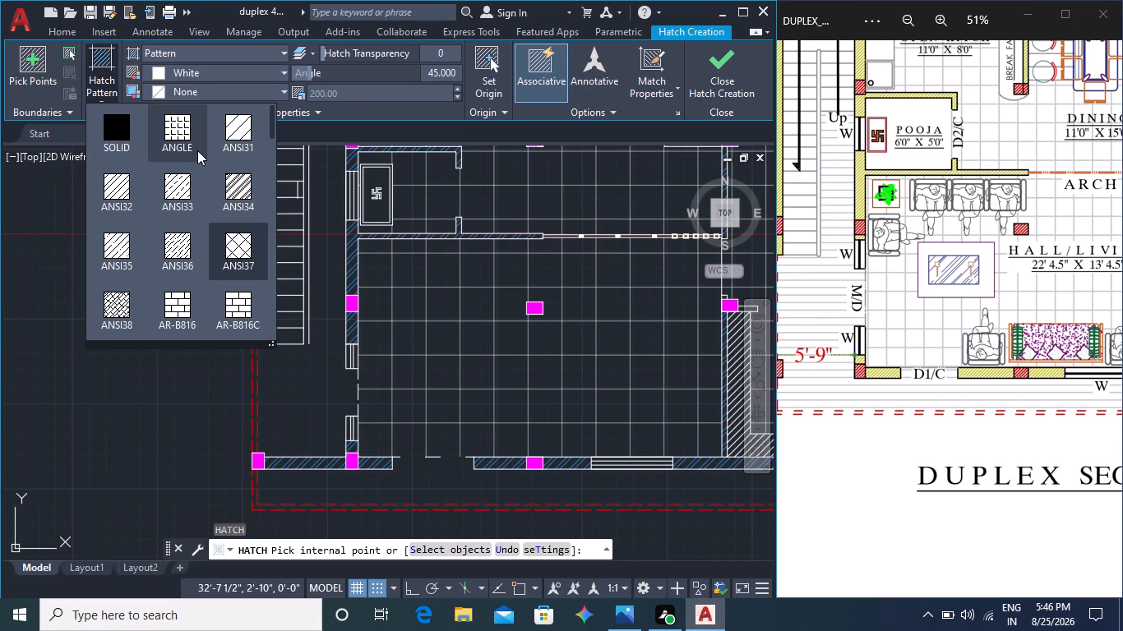
pyautogui.scroll(-3, 197, 150)
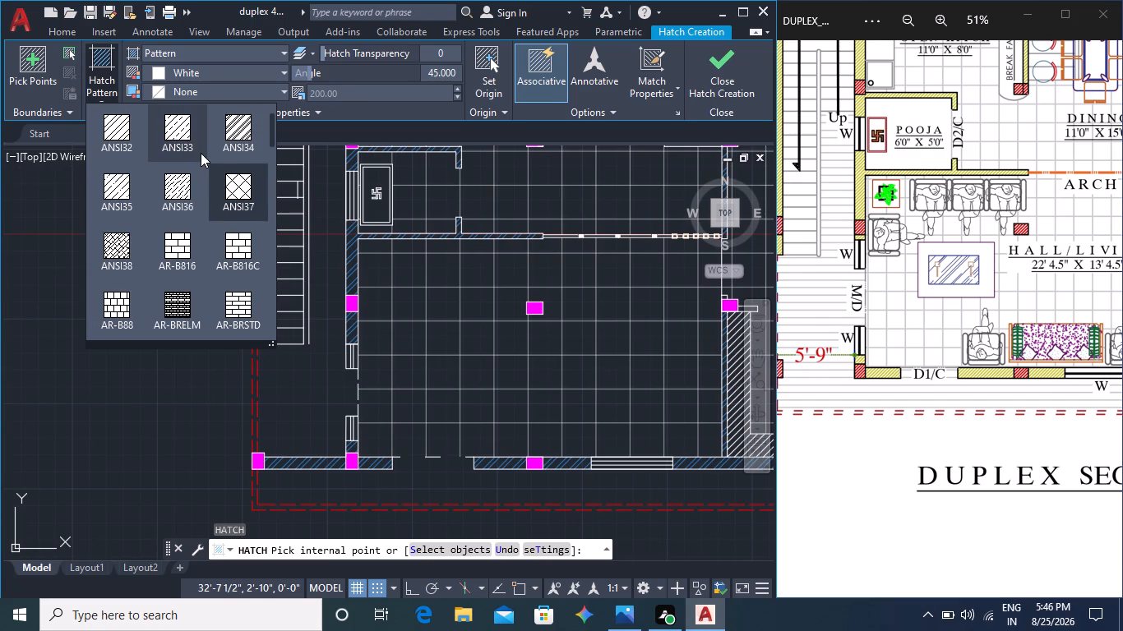
pyautogui.scroll(-3, 204, 150)
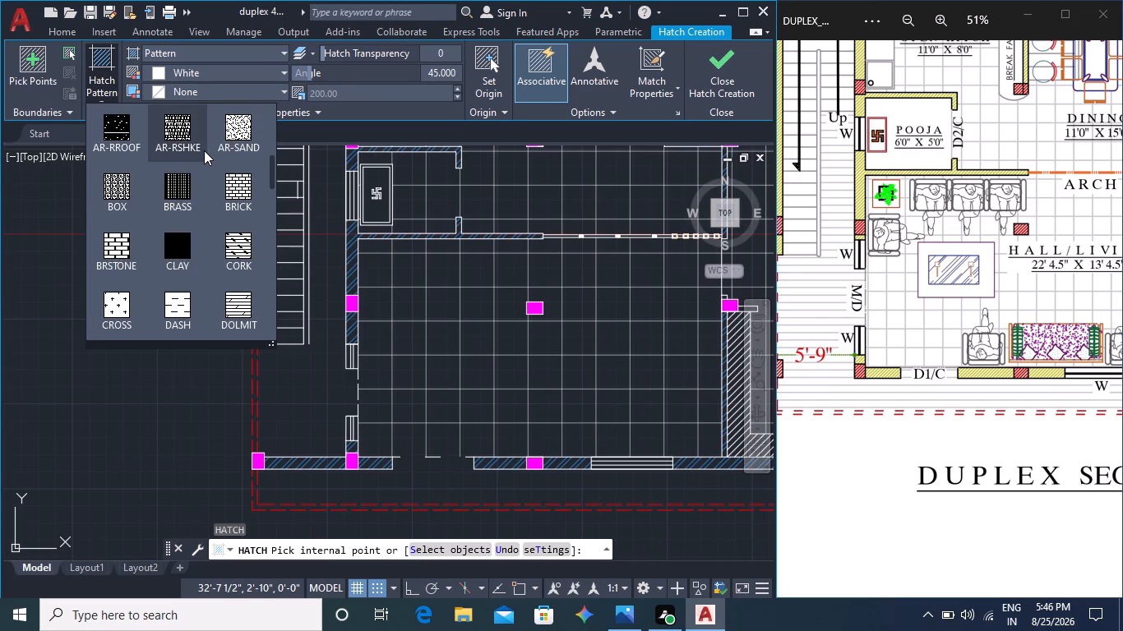
pyautogui.scroll(-4, 204, 150)
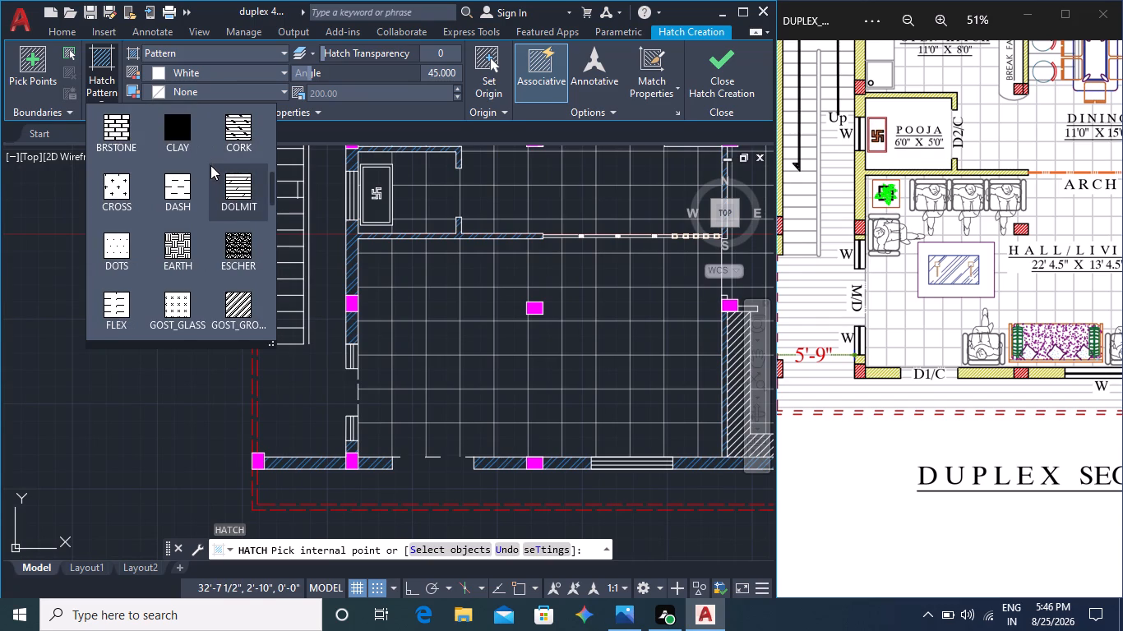
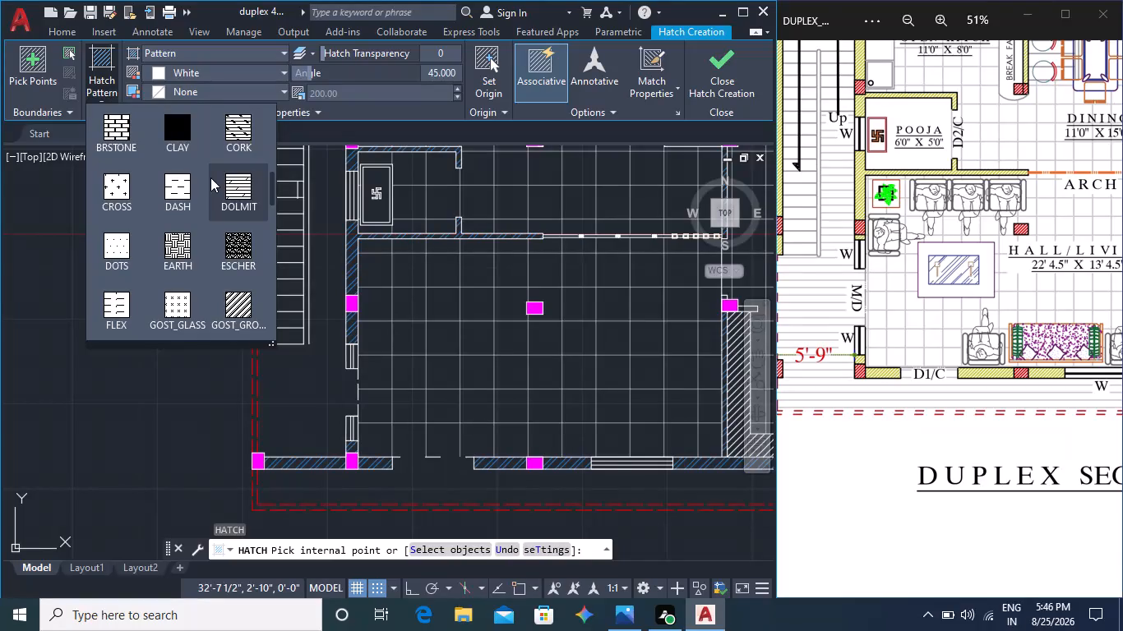
# Choose the ANSI32 pattern and apply it to the open strip beside the staircase and hall.
pyautogui.scroll(4, 210, 177)
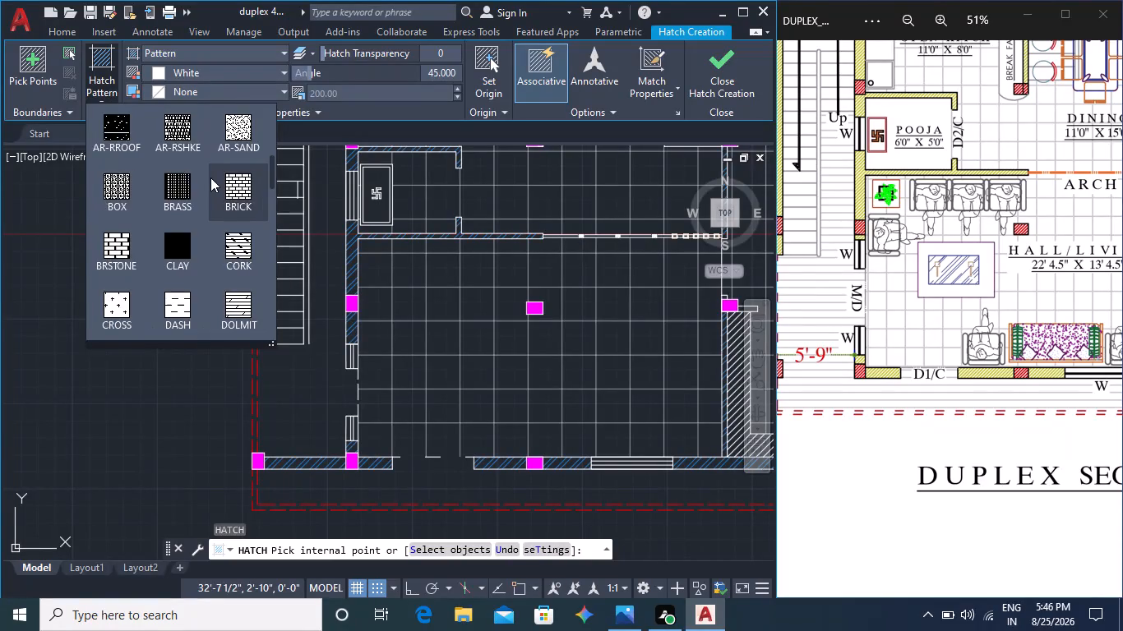
pyautogui.scroll(10, 210, 177)
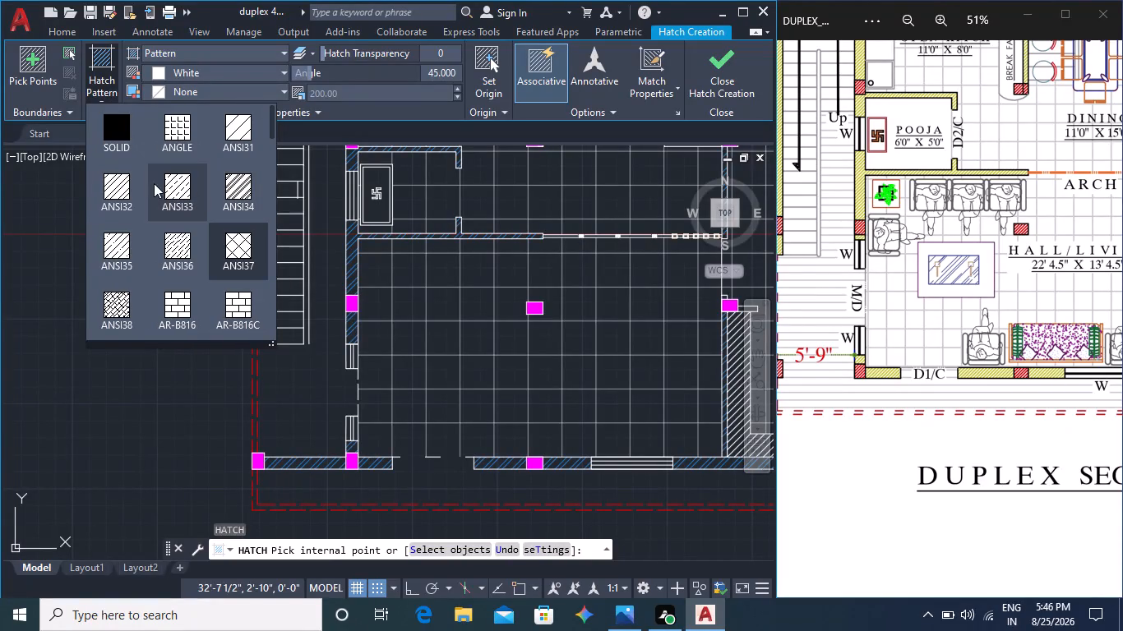
pyautogui.click(125, 184)
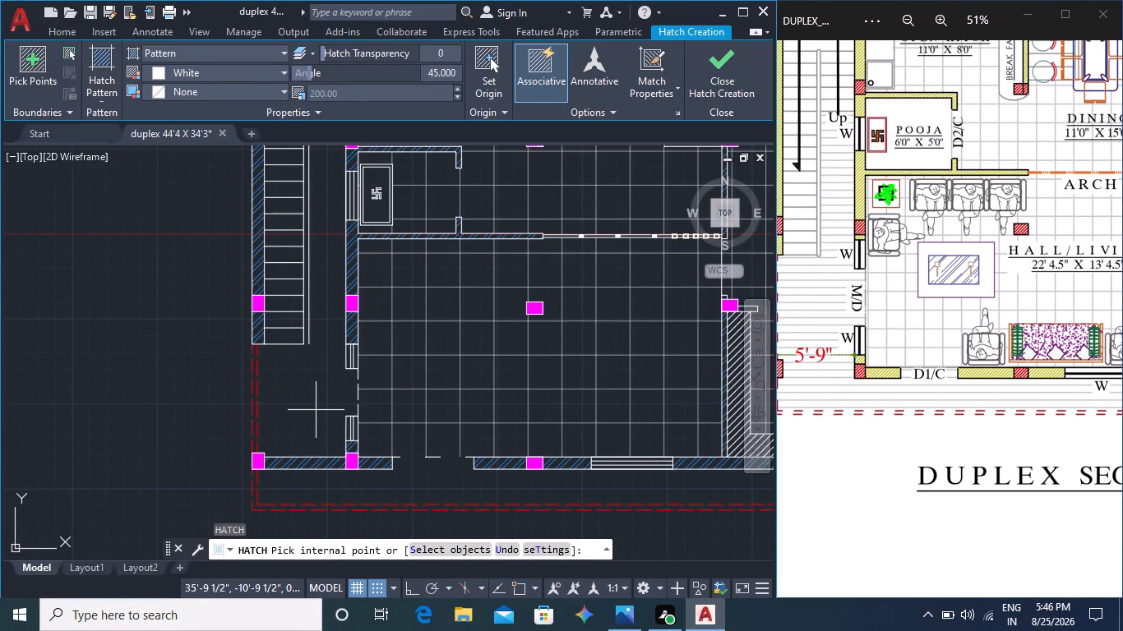
pyautogui.click(316, 410)
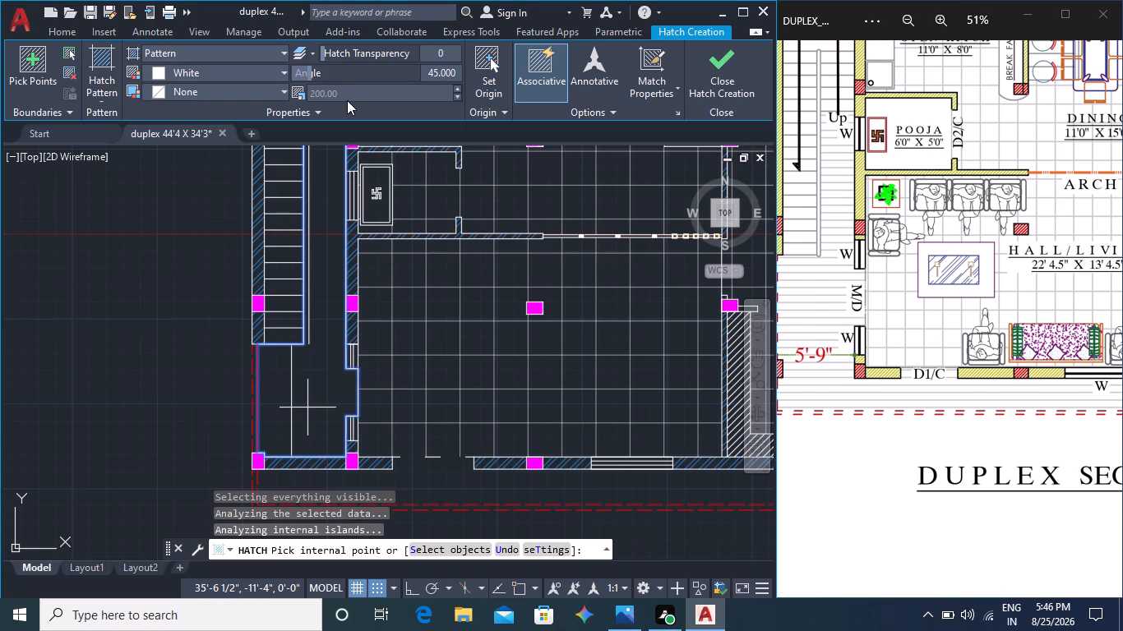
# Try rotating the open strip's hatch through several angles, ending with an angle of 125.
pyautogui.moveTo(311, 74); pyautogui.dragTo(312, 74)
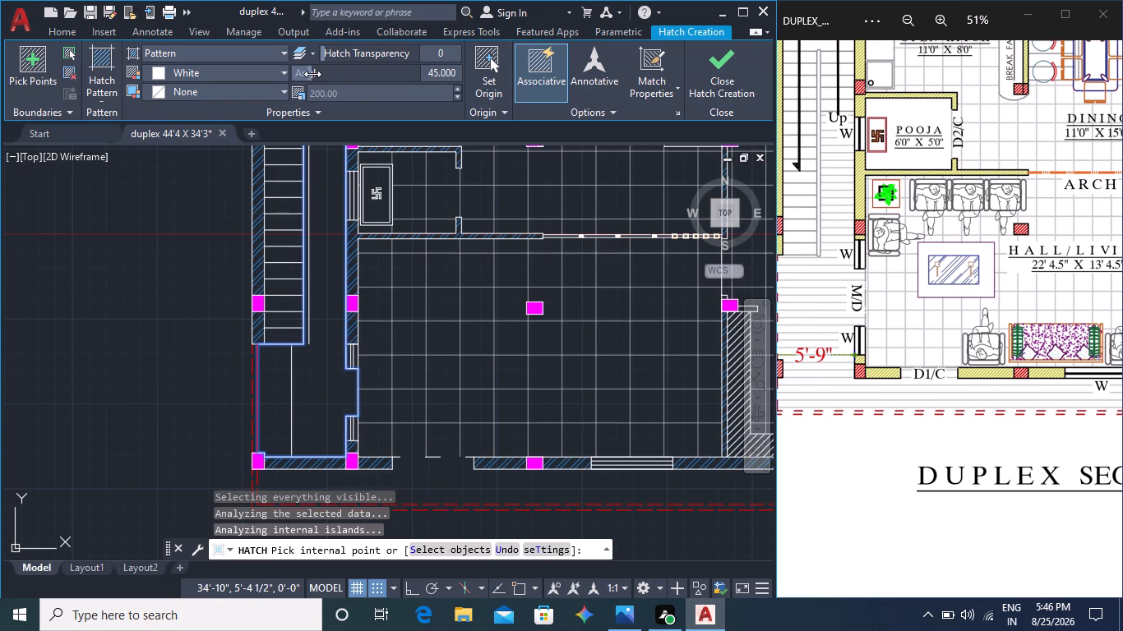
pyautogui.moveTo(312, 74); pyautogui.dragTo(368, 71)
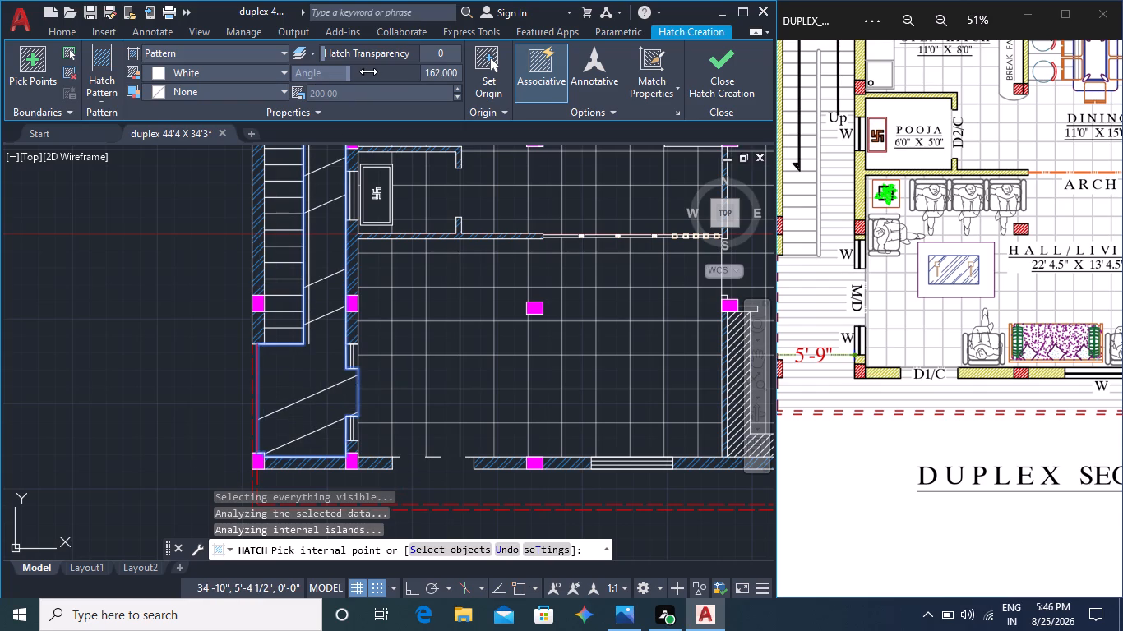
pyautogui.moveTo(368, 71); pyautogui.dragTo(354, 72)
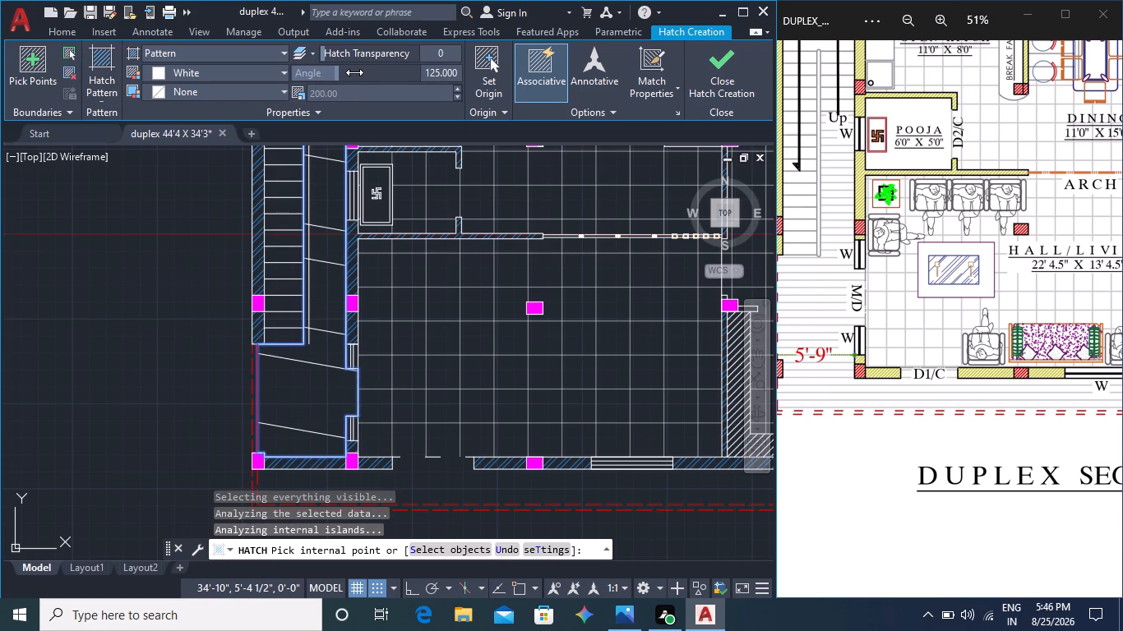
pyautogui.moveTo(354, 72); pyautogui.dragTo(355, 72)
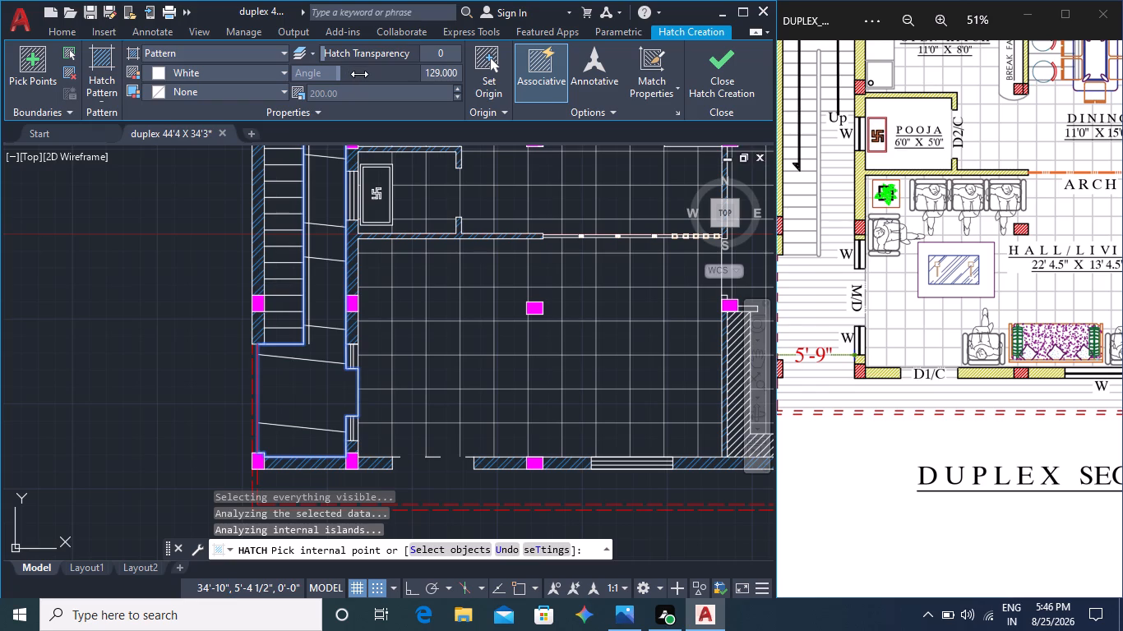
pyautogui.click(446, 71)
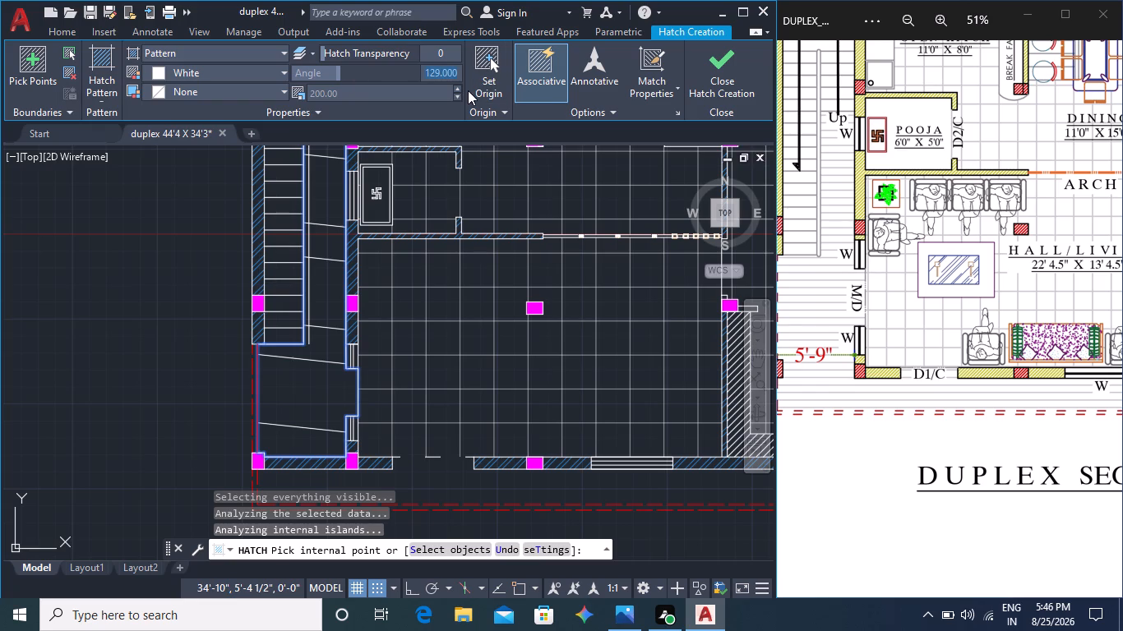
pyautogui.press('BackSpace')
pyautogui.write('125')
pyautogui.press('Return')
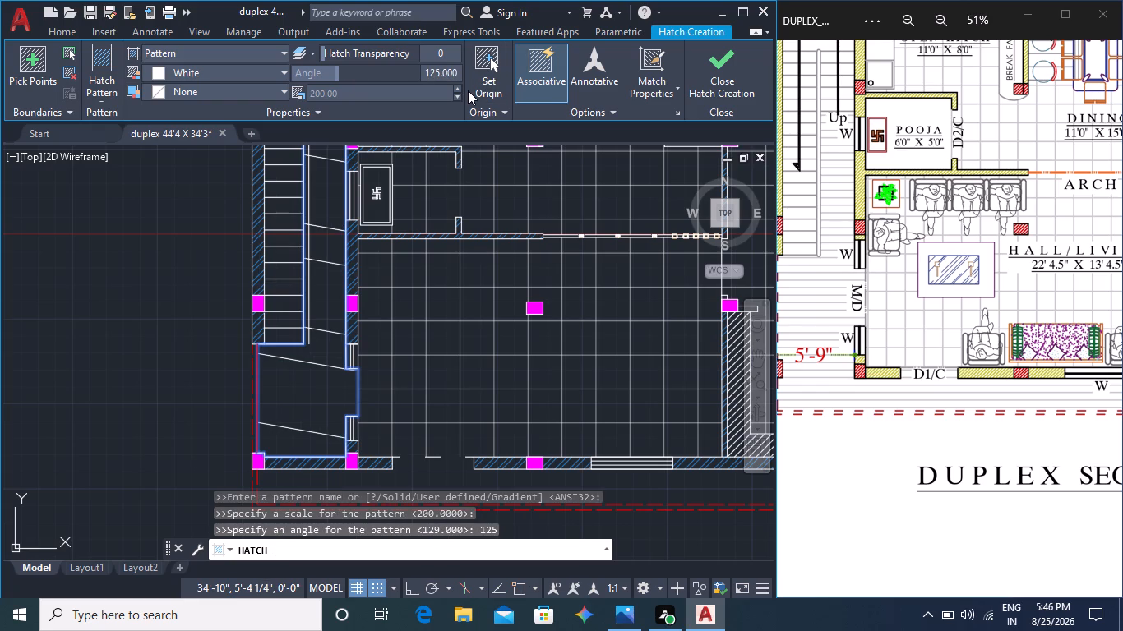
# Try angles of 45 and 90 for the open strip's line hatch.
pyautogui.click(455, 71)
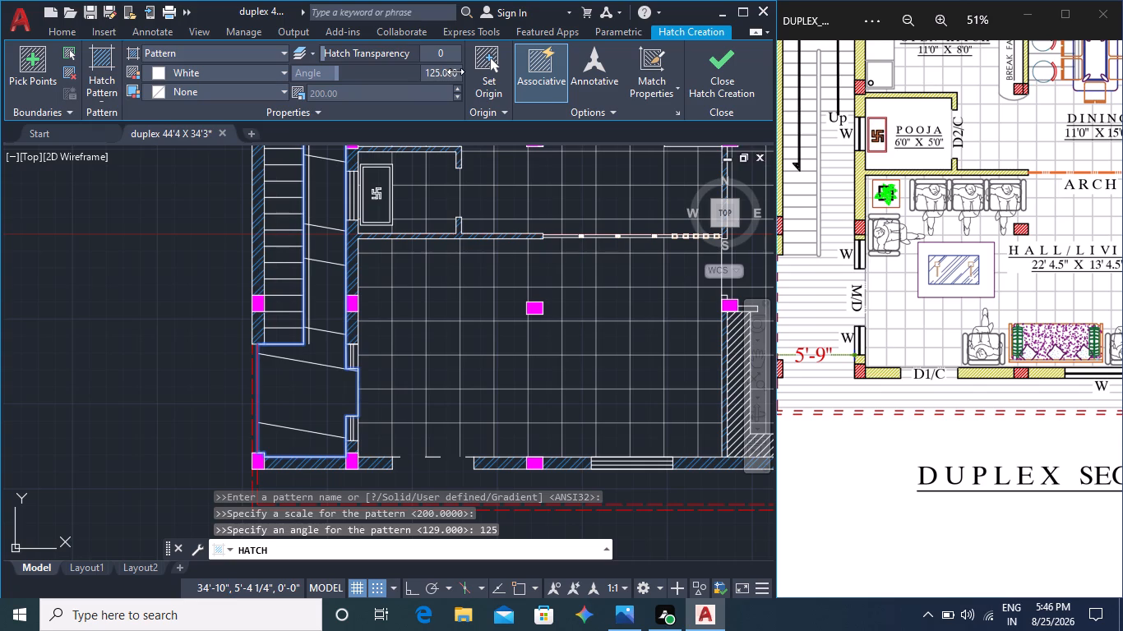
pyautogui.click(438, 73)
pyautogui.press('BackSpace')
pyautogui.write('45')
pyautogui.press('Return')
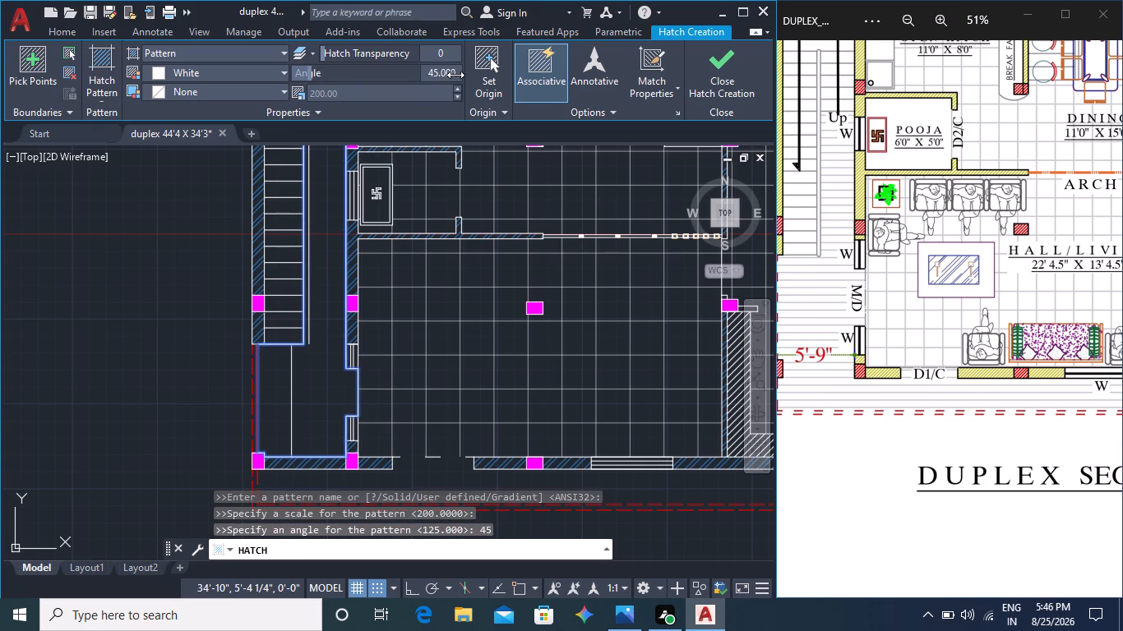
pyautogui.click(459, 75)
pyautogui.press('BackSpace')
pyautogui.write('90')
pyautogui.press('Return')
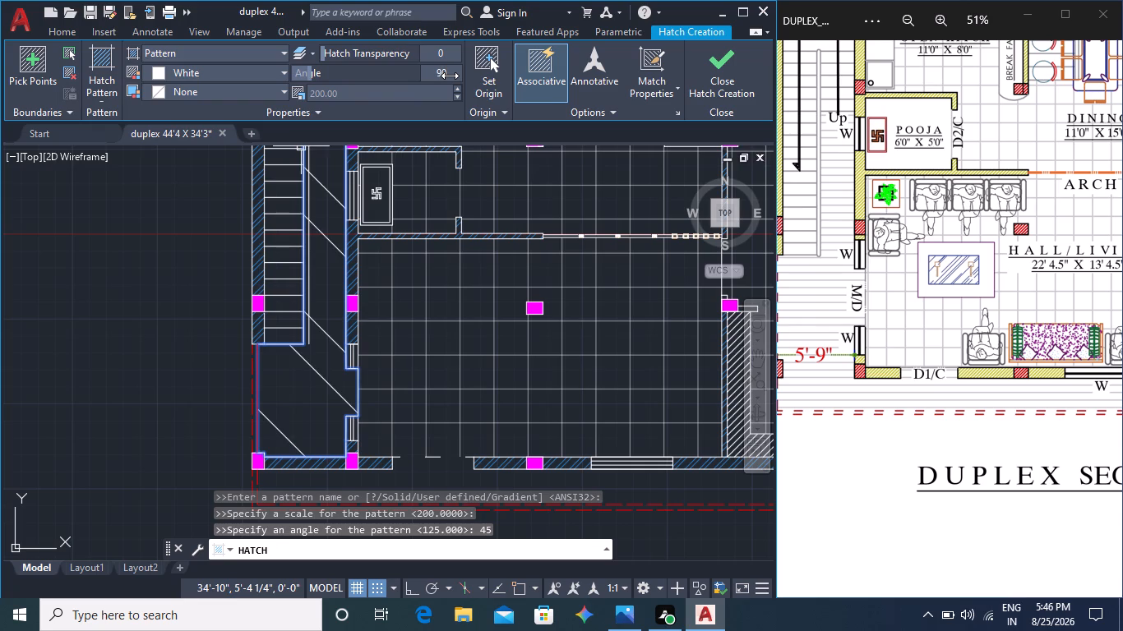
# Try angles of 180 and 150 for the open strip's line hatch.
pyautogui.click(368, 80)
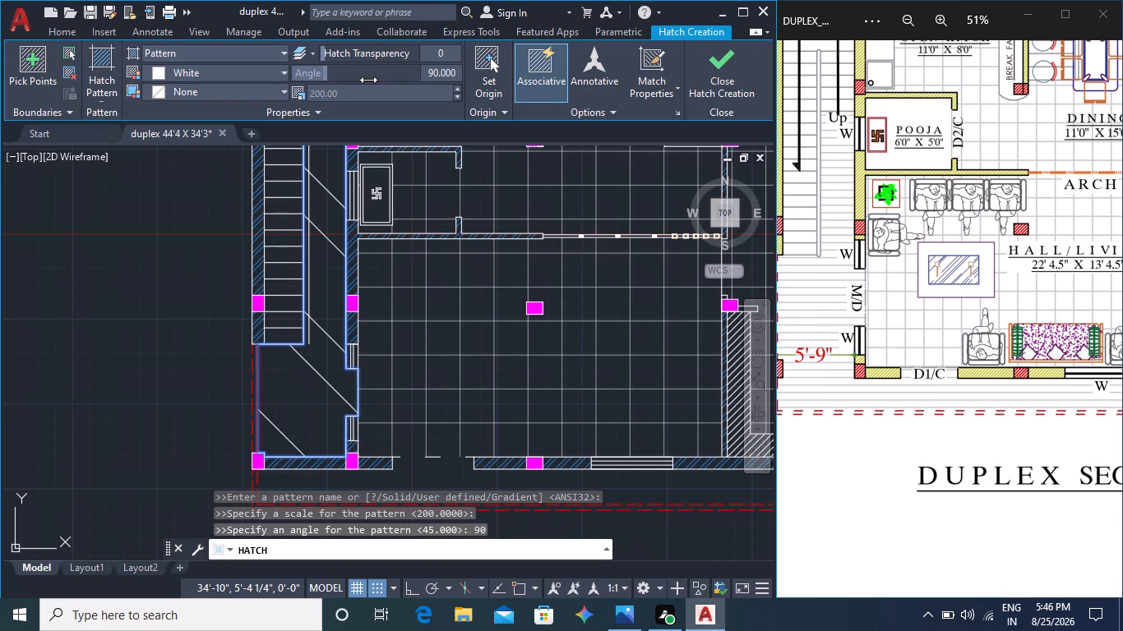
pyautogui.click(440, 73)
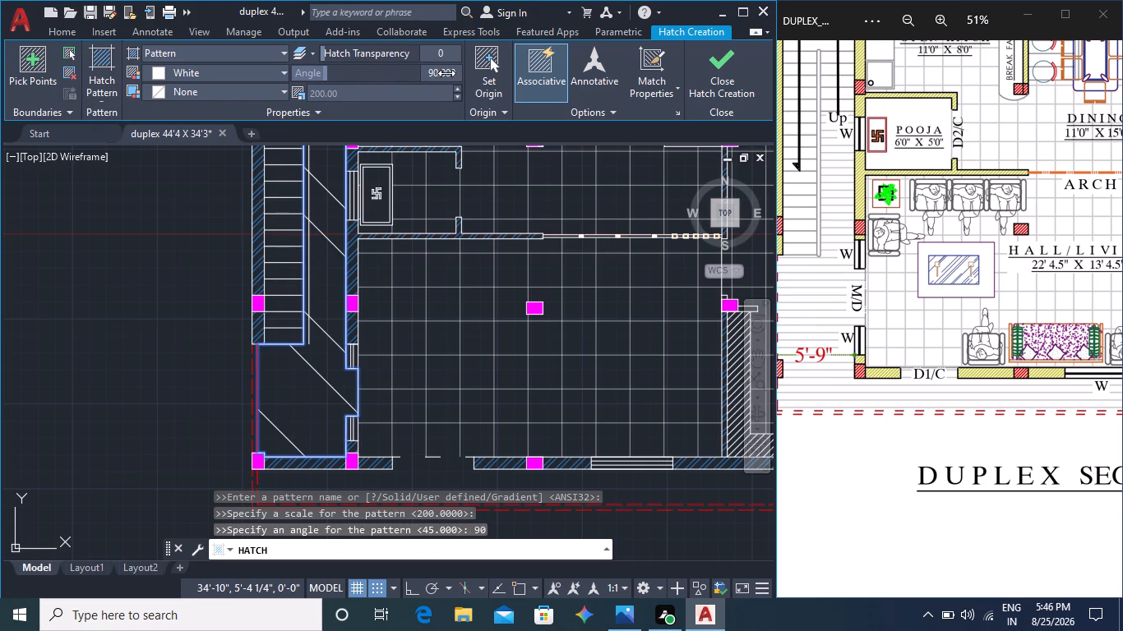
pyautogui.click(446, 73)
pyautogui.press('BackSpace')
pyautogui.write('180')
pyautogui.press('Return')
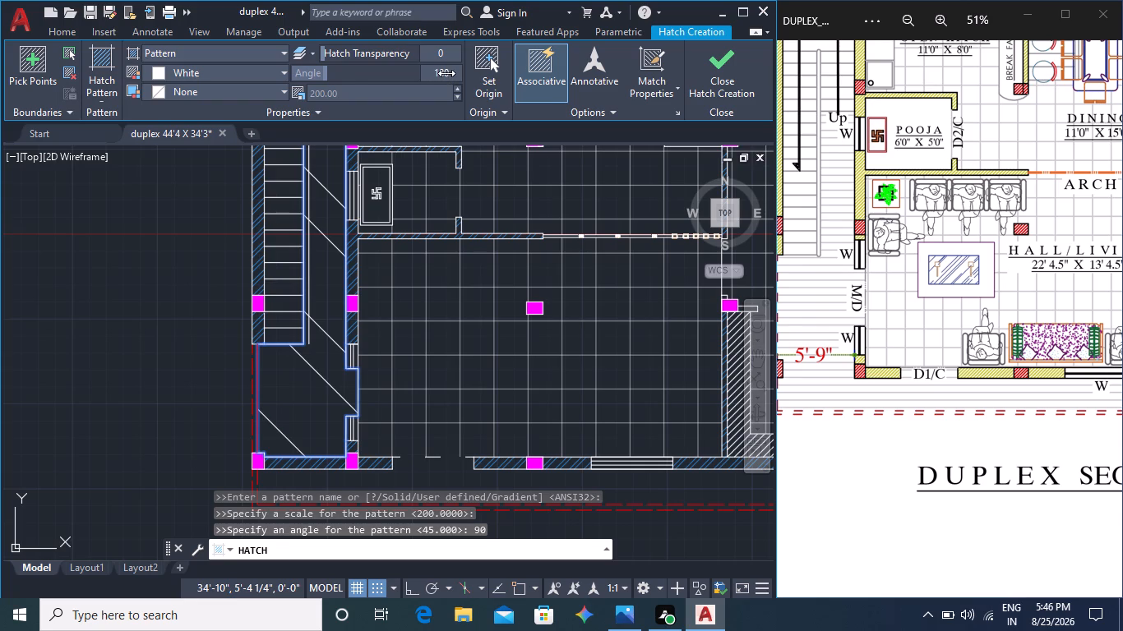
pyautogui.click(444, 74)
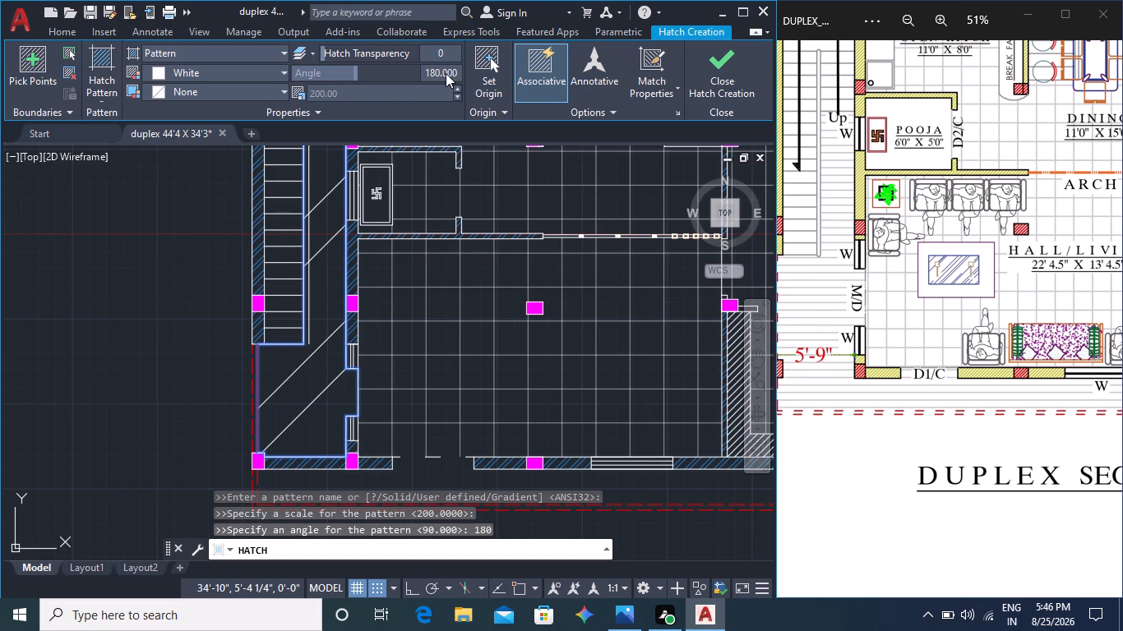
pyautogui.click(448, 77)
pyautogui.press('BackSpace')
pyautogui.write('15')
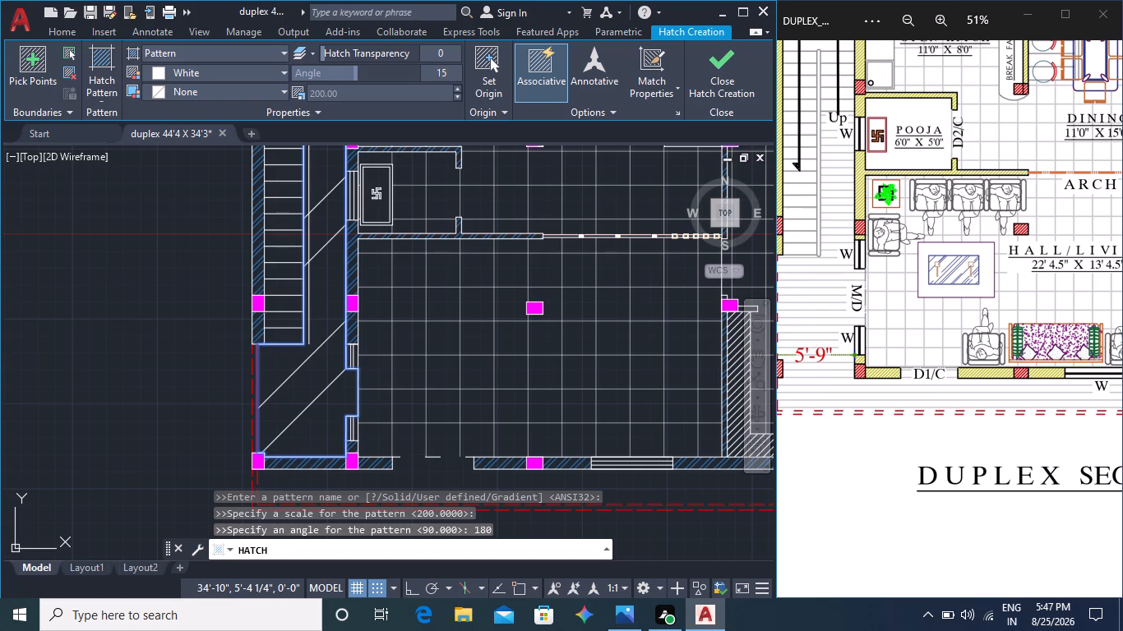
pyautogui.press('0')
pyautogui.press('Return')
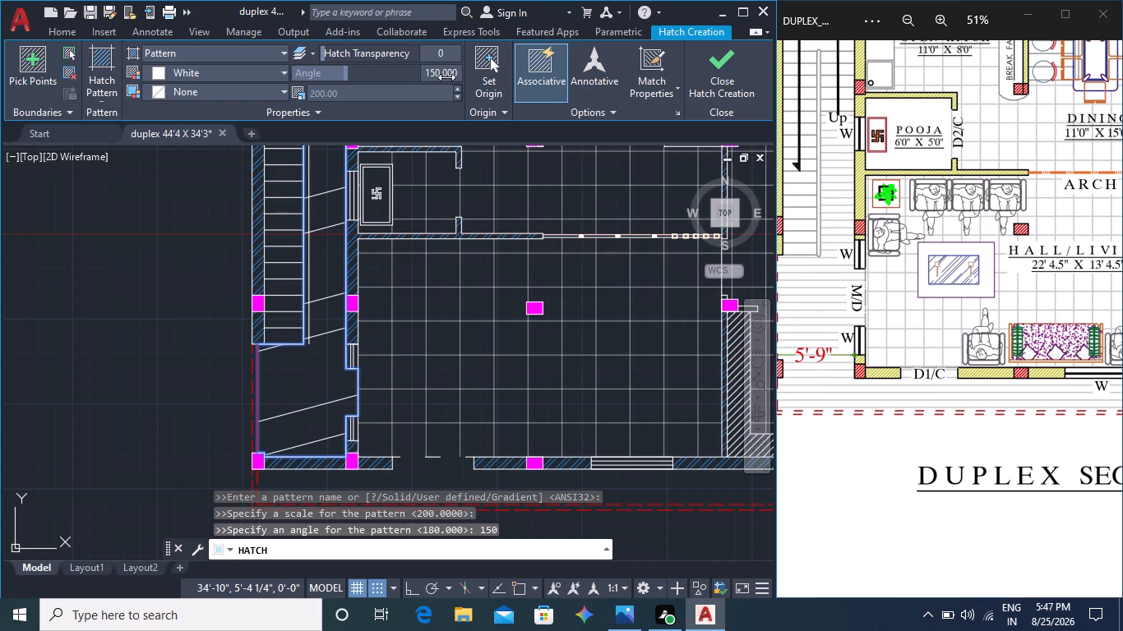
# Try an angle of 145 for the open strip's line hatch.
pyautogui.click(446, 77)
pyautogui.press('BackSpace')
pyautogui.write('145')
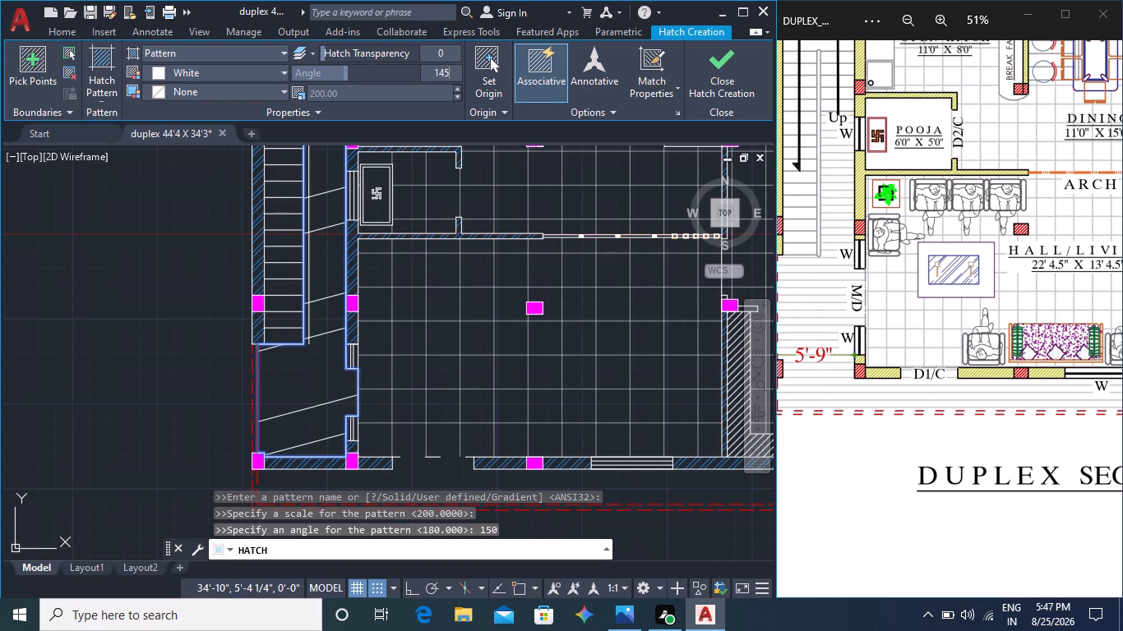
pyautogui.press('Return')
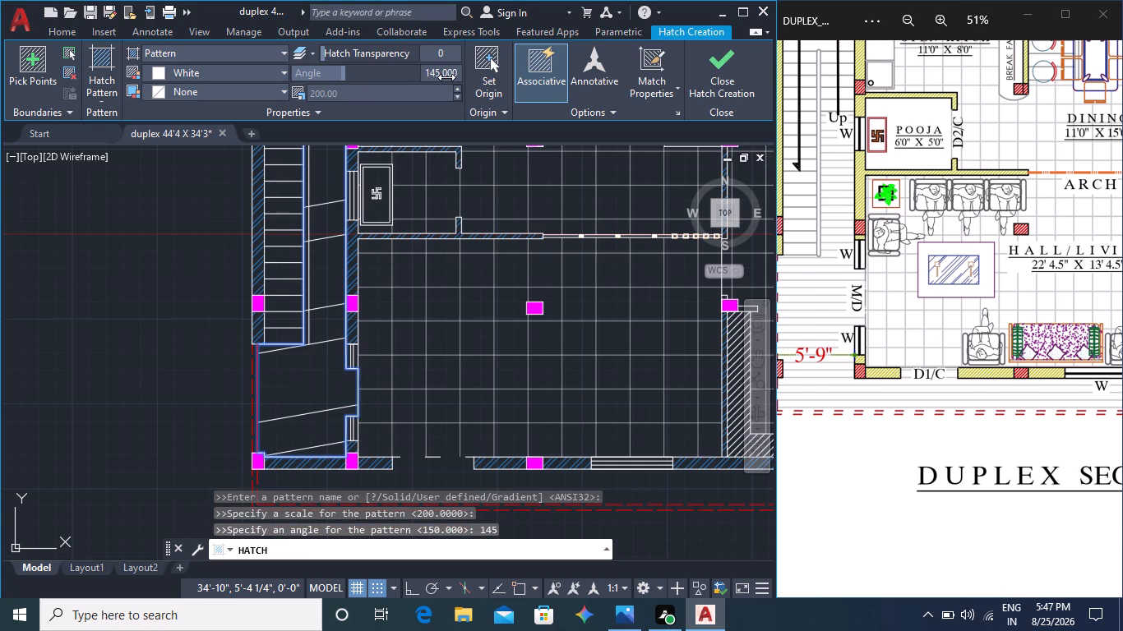
# Set the open strip hatch's angle to 135 so its lines run horizontally.
pyautogui.click(446, 77)
pyautogui.press('BackSpace')
pyautogui.write('135')
pyautogui.press('Return')
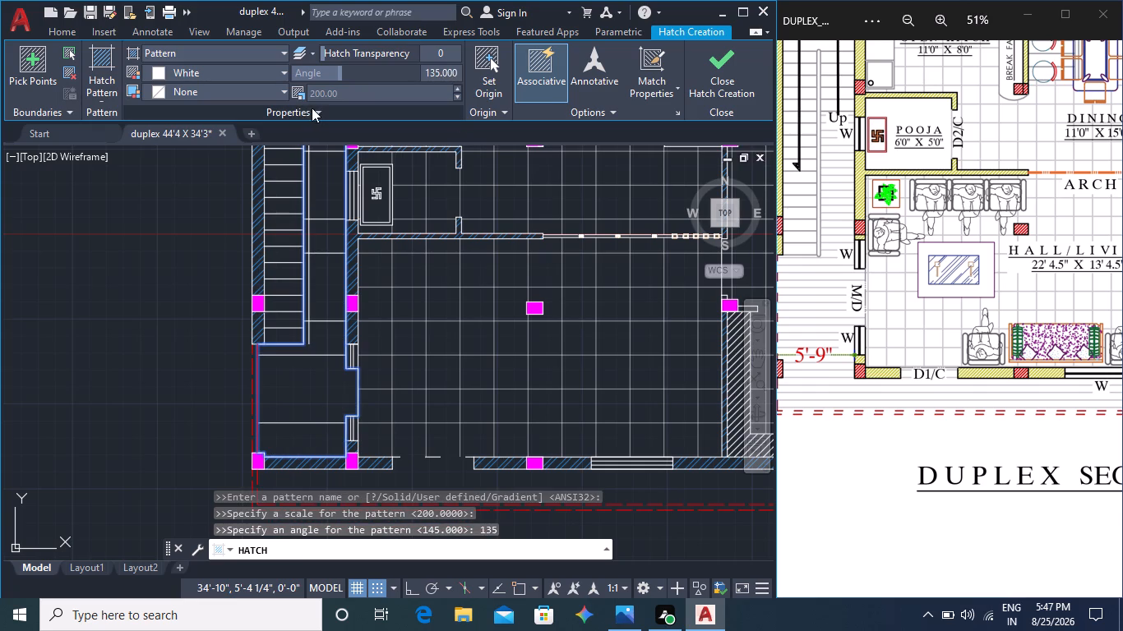
# Set the open strip hatch's scale to 100.
pyautogui.click(400, 94)
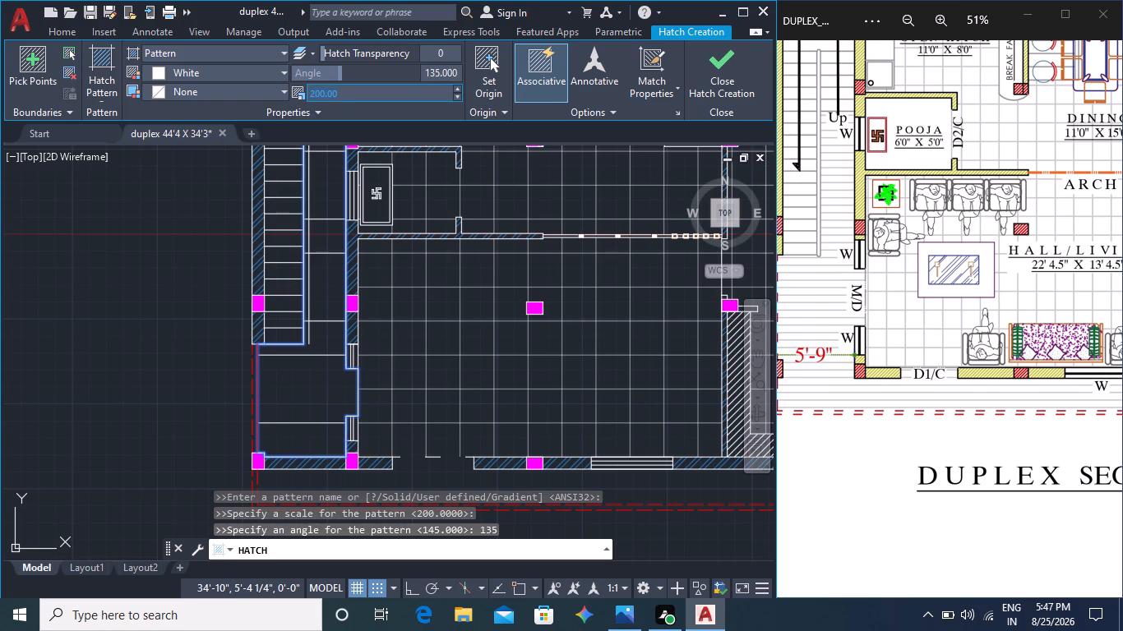
pyautogui.press('BackSpace')
pyautogui.write('100')
pyautogui.press('Return')
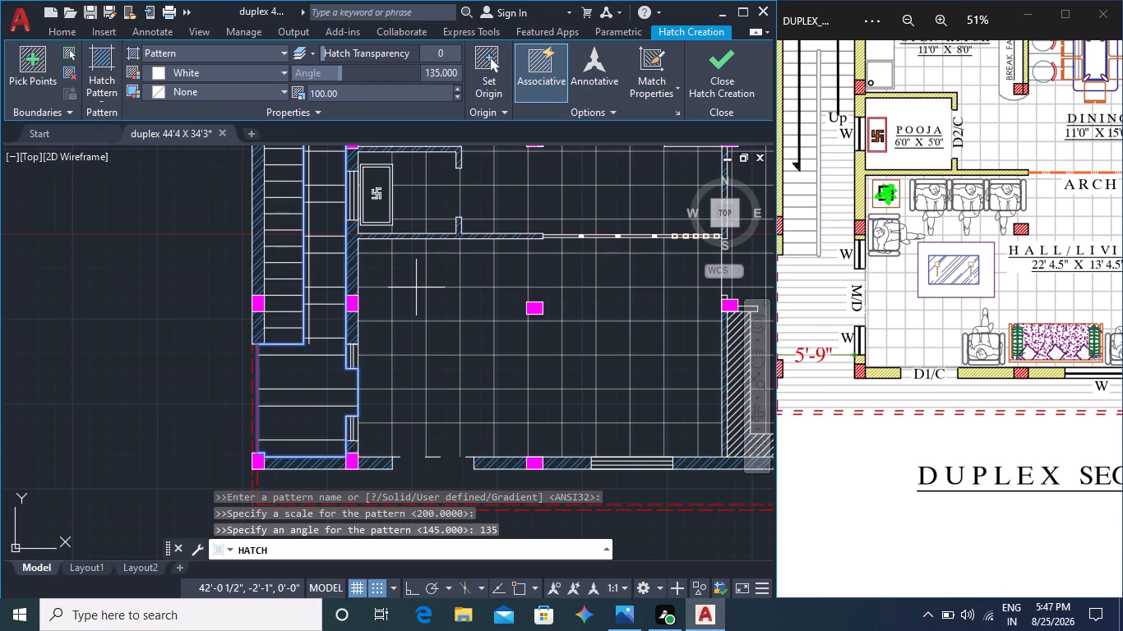
# Compare the open strip along the front wall with the reference plan and finish the hatch.
pyautogui.moveTo(404, 382); pyautogui.dragTo(413, 292, button='middle')
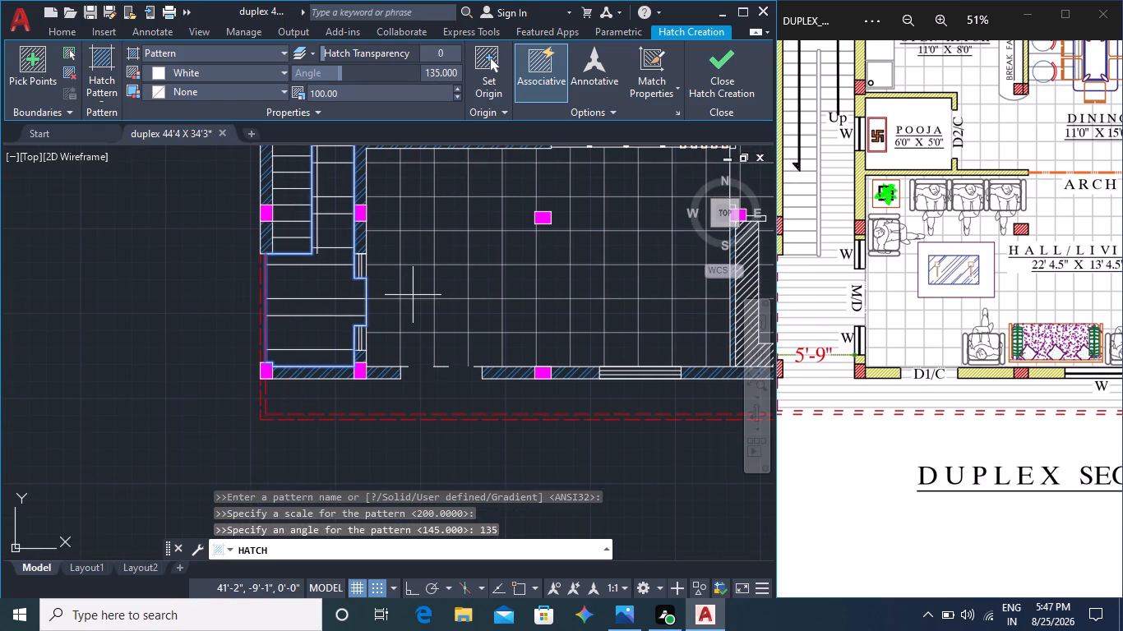
pyautogui.moveTo(402, 344); pyautogui.dragTo(412, 304, button='middle')
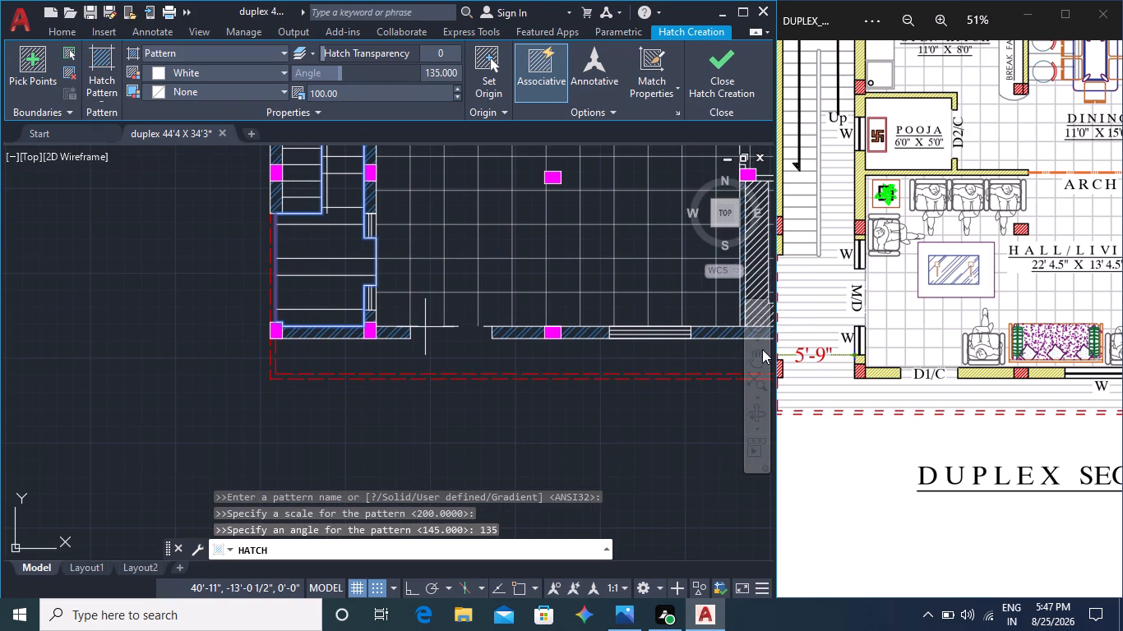
pyautogui.moveTo(862, 369); pyautogui.dragTo(913, 346, button='middle')
pyautogui.moveTo(820, 373); pyautogui.dragTo(850, 366, button='middle')
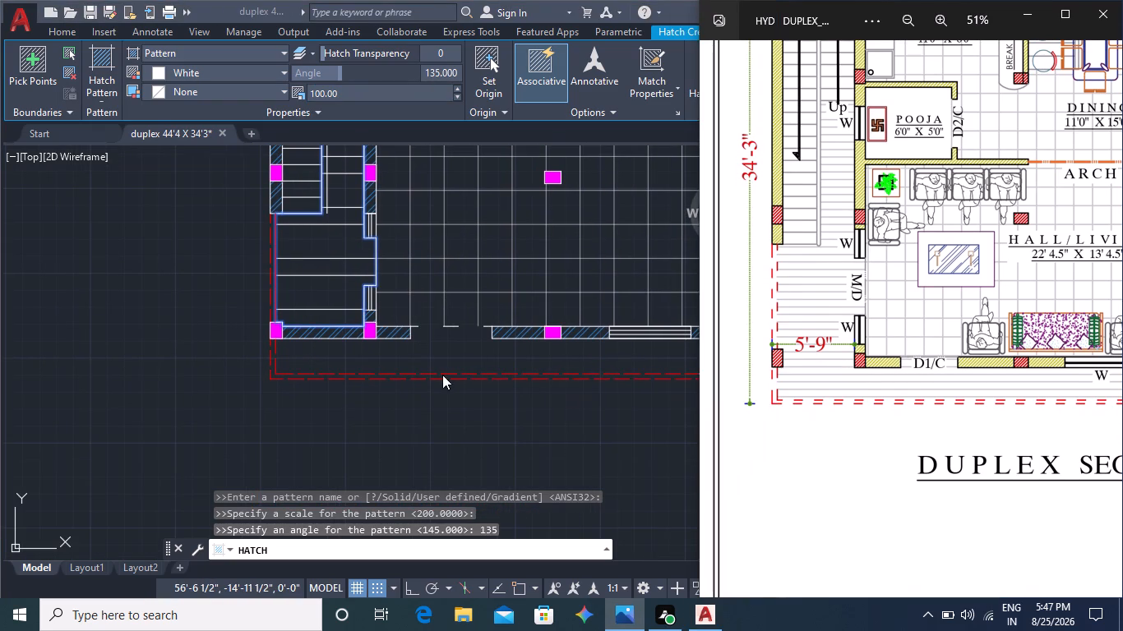
pyautogui.press('Escape')
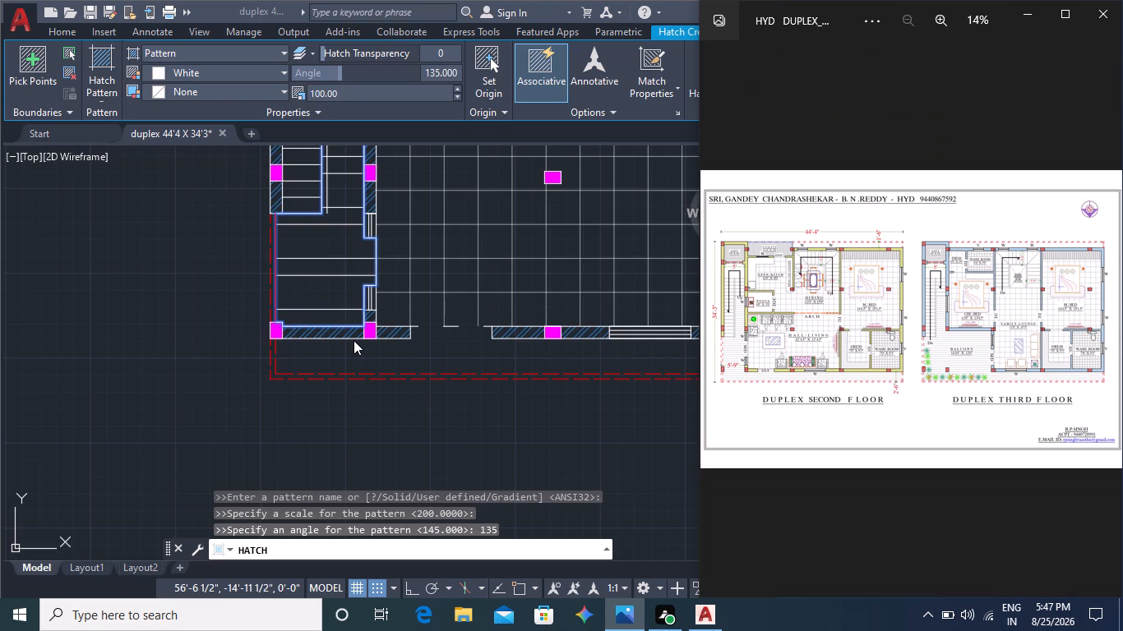
pyautogui.scroll(3, 349, 338)
pyautogui.press('Escape')
pyautogui.middleClick(349, 347)
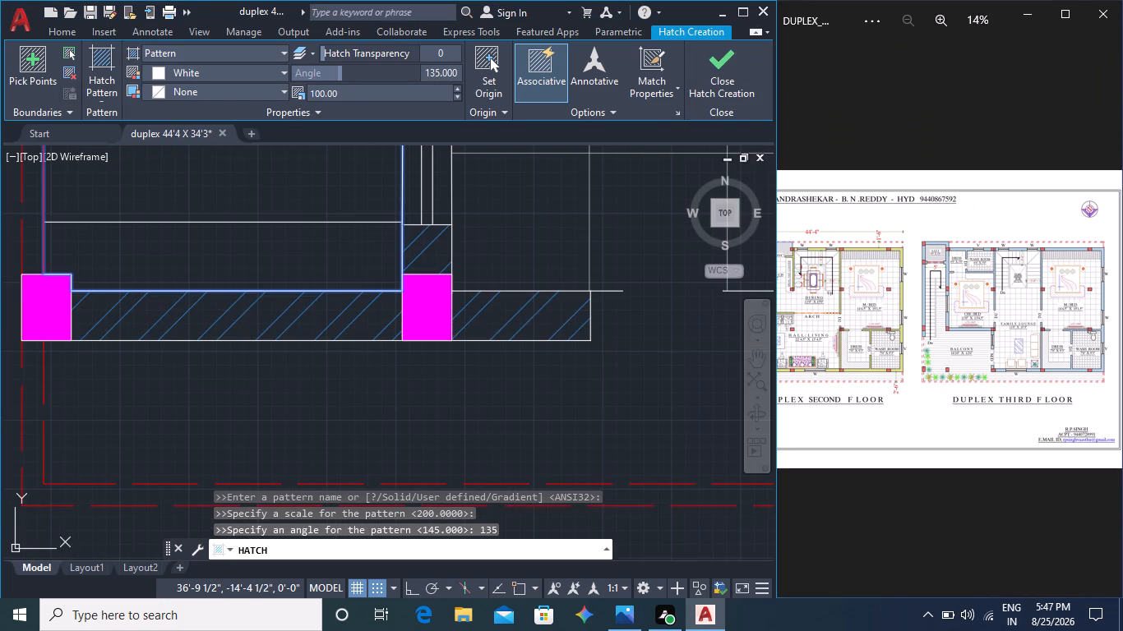
pyautogui.scroll(-1, 340, 352)
pyautogui.press('Escape')
pyautogui.moveTo(335, 366); pyautogui.dragTo(379, 382, button='middle')
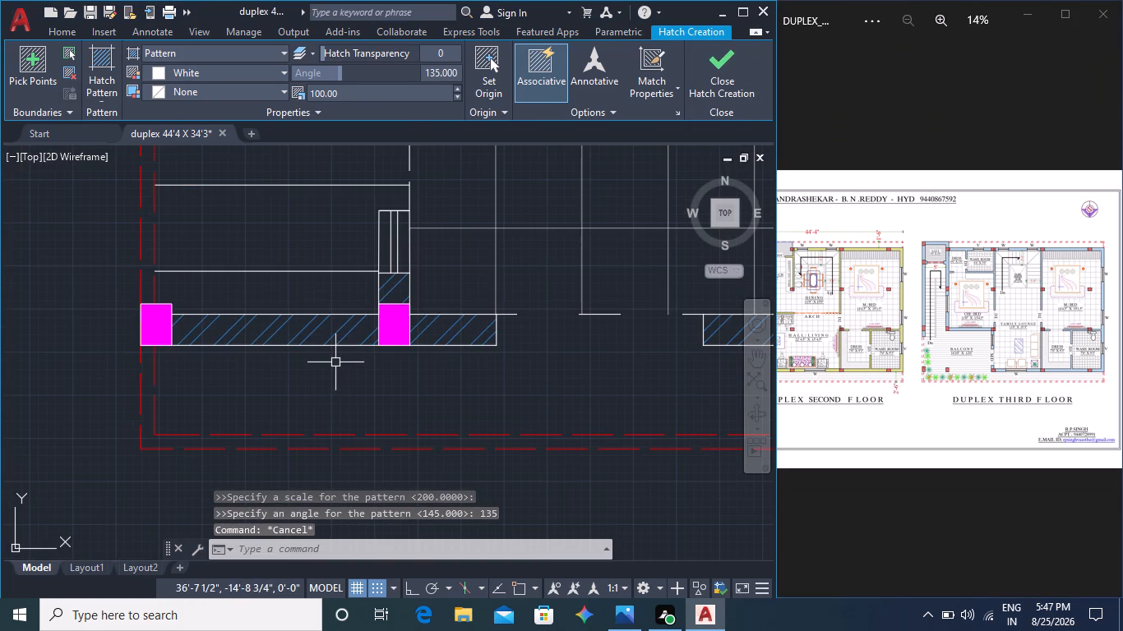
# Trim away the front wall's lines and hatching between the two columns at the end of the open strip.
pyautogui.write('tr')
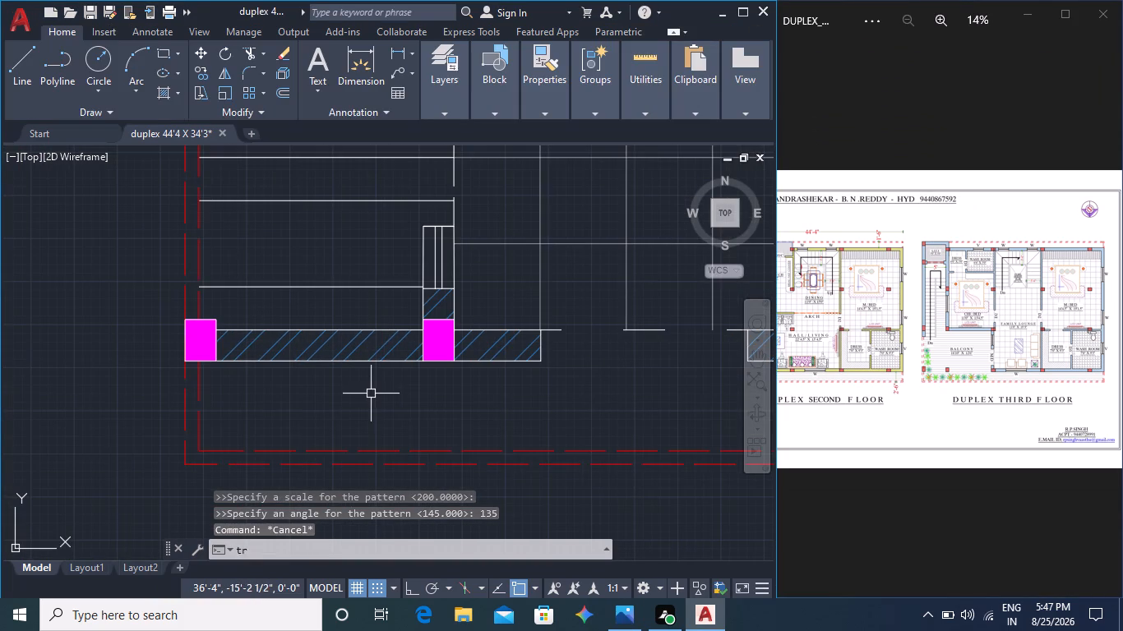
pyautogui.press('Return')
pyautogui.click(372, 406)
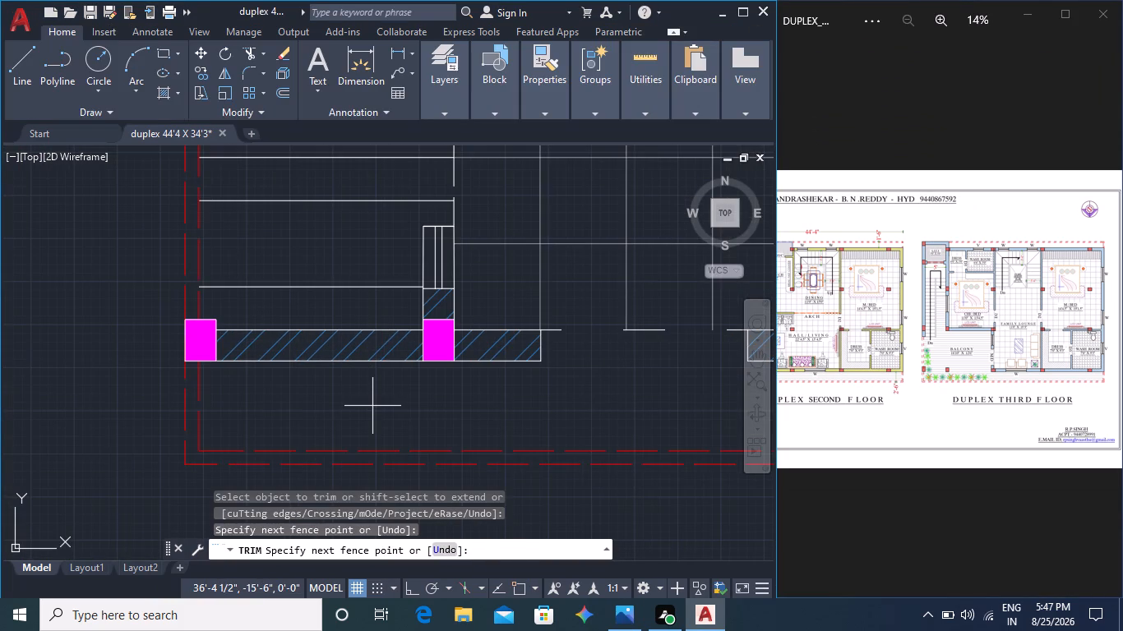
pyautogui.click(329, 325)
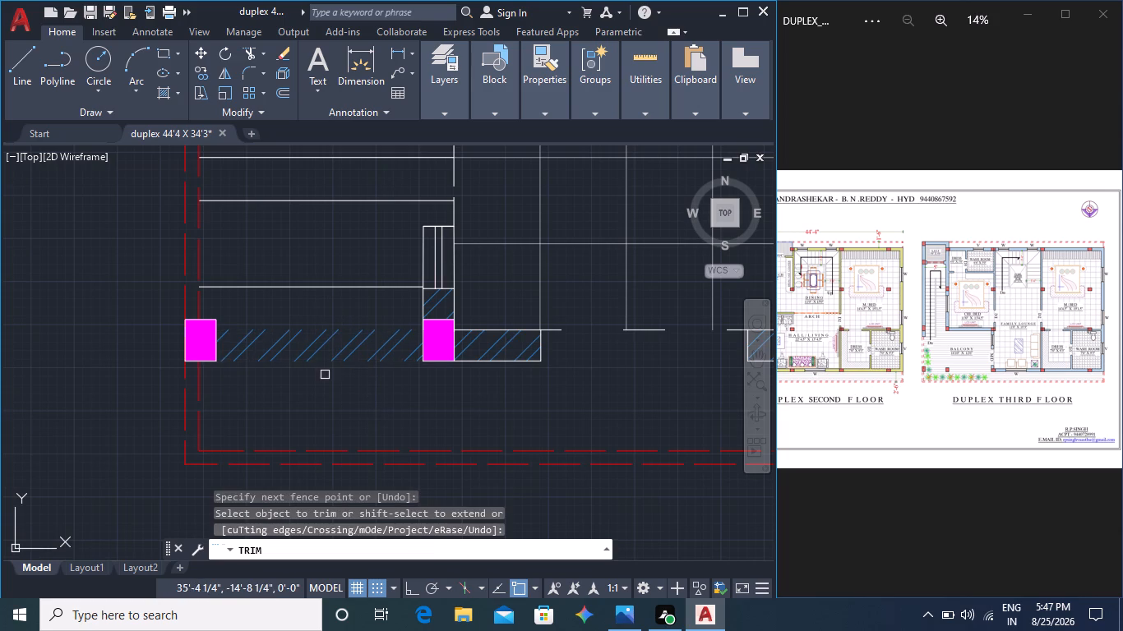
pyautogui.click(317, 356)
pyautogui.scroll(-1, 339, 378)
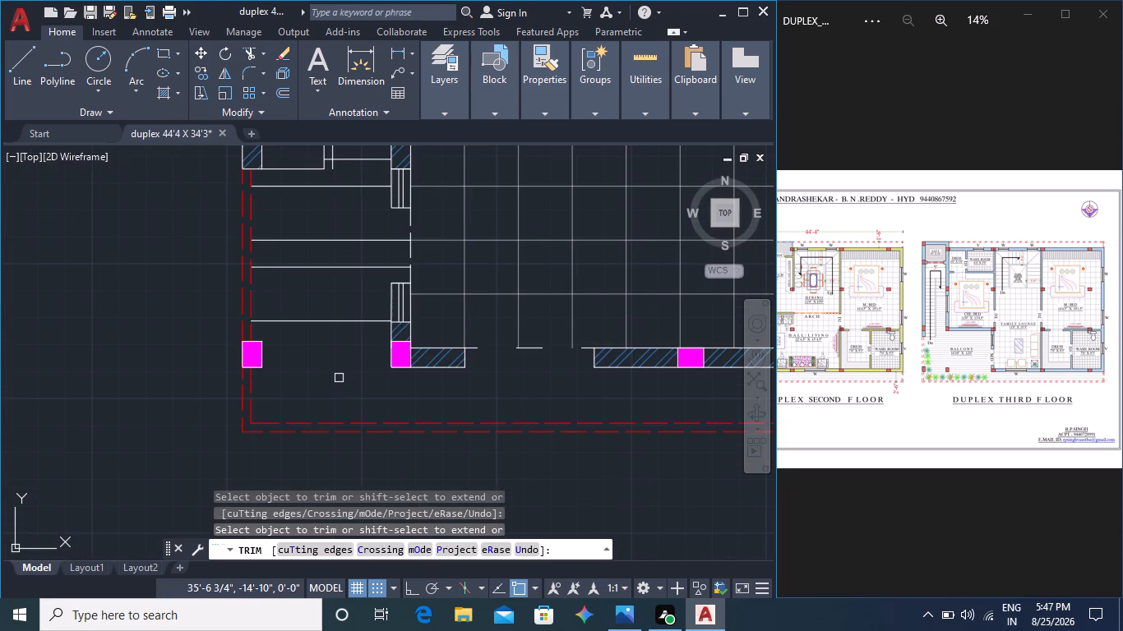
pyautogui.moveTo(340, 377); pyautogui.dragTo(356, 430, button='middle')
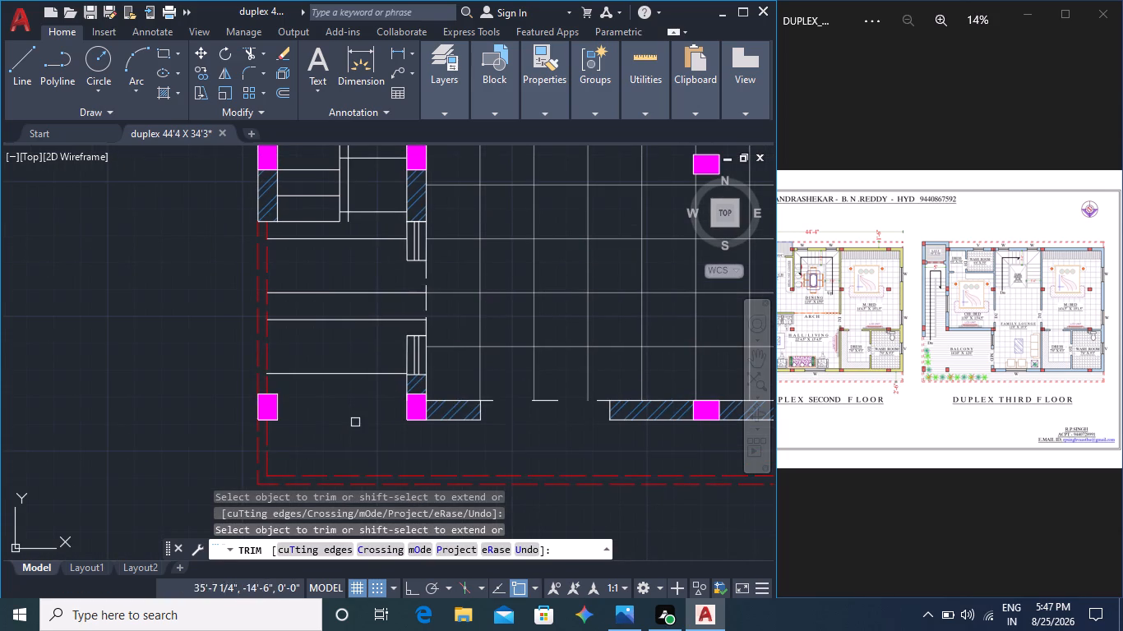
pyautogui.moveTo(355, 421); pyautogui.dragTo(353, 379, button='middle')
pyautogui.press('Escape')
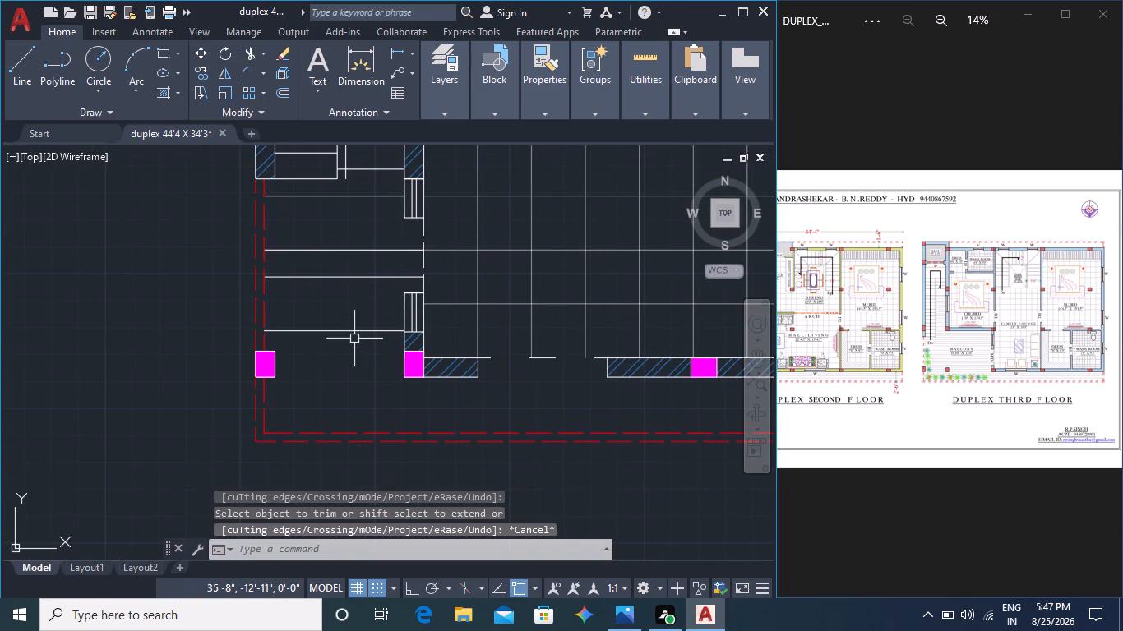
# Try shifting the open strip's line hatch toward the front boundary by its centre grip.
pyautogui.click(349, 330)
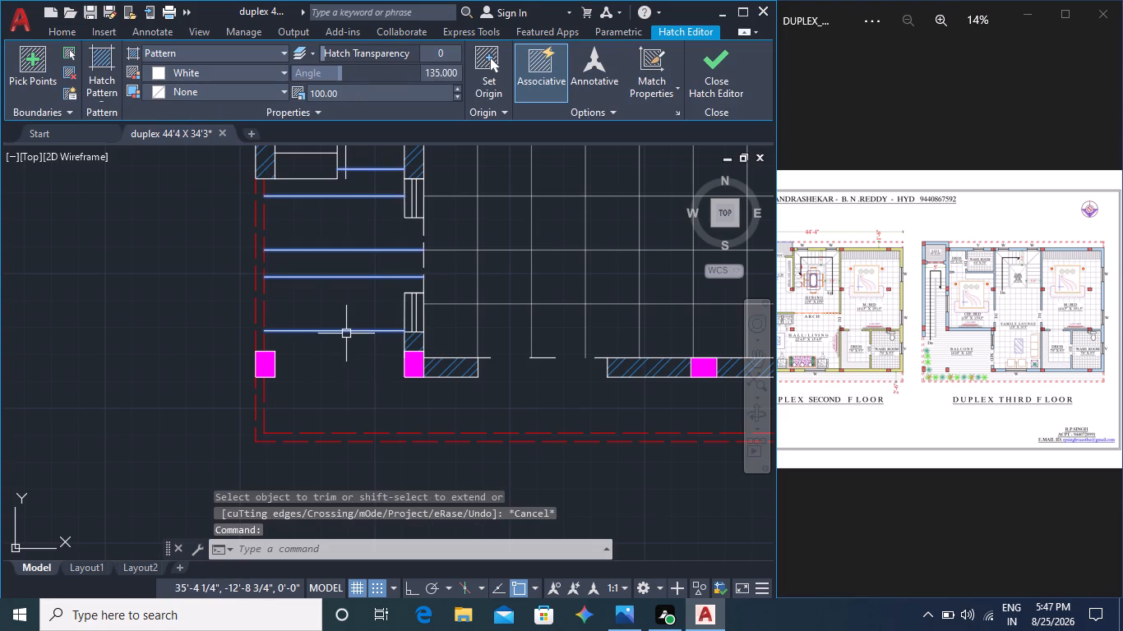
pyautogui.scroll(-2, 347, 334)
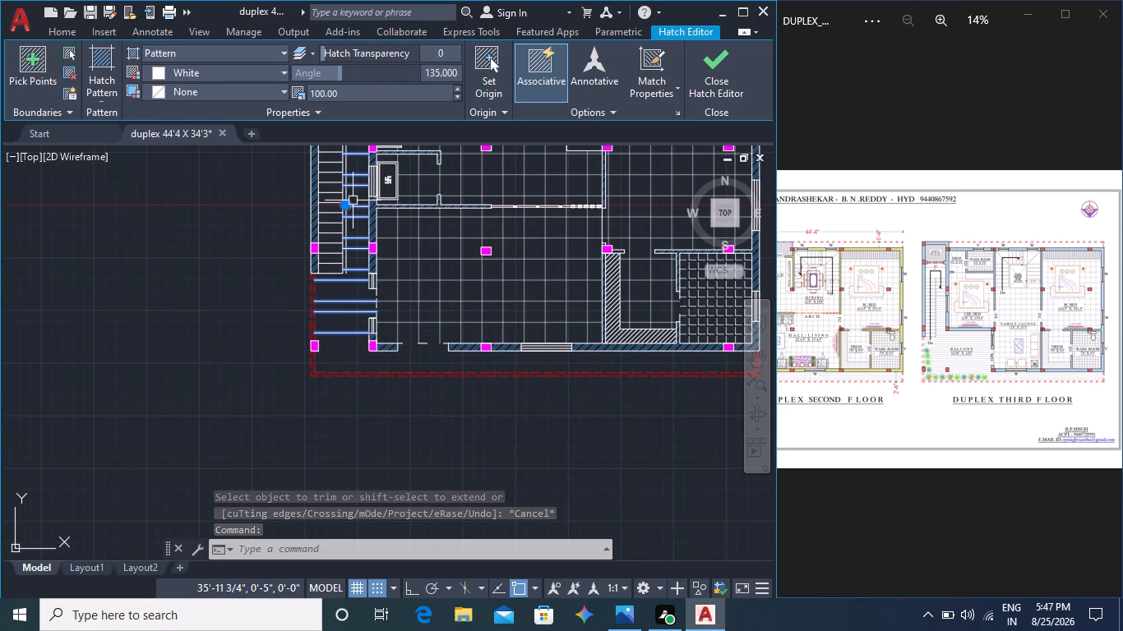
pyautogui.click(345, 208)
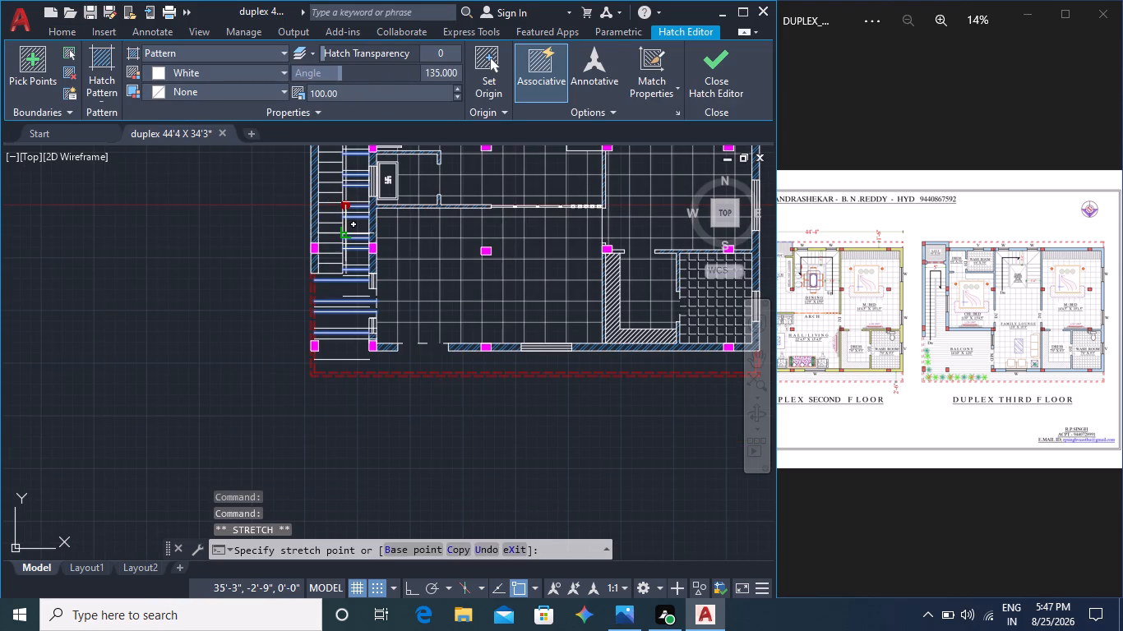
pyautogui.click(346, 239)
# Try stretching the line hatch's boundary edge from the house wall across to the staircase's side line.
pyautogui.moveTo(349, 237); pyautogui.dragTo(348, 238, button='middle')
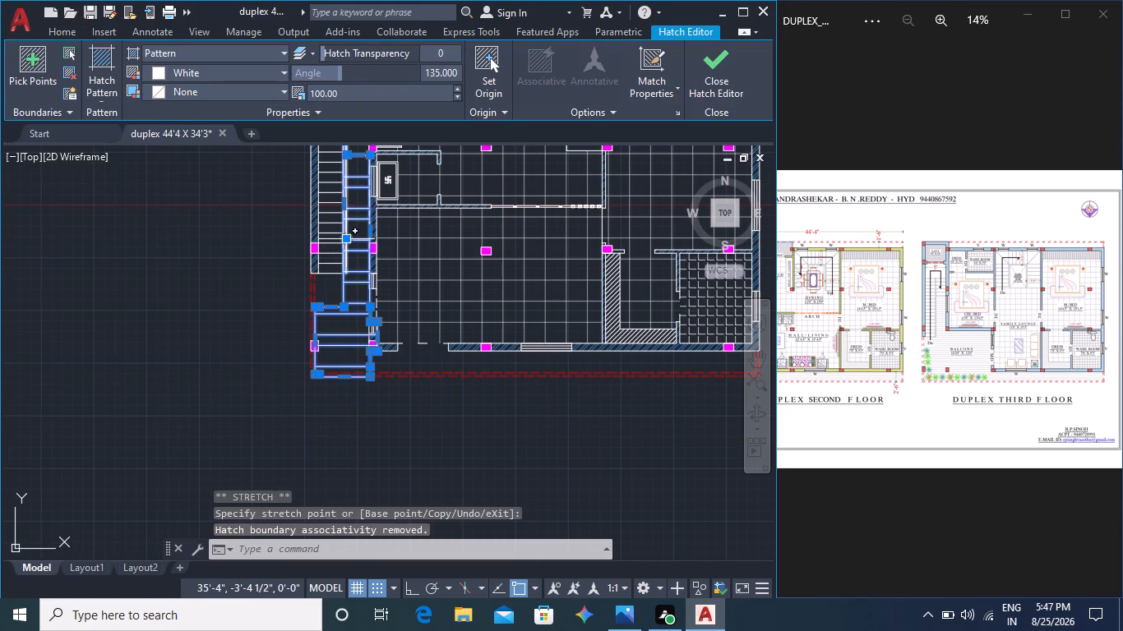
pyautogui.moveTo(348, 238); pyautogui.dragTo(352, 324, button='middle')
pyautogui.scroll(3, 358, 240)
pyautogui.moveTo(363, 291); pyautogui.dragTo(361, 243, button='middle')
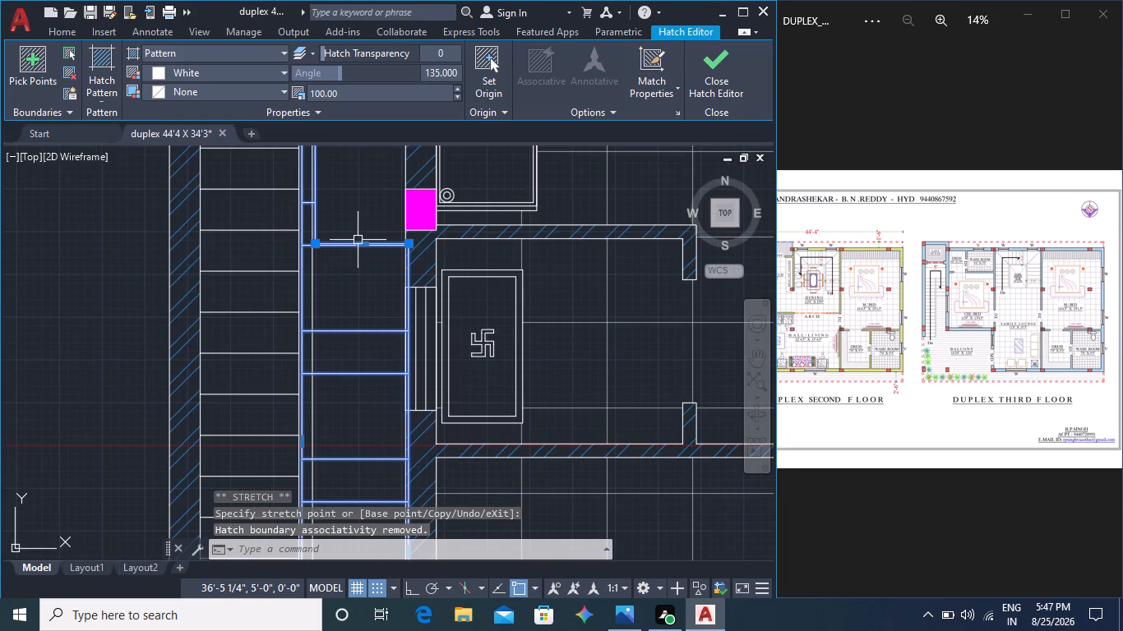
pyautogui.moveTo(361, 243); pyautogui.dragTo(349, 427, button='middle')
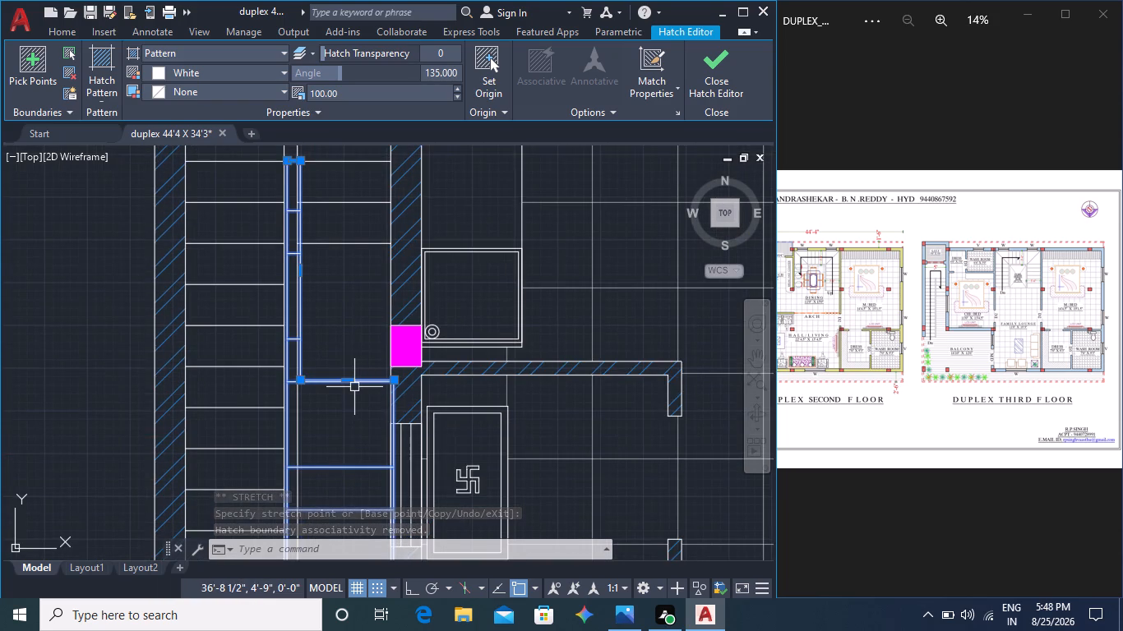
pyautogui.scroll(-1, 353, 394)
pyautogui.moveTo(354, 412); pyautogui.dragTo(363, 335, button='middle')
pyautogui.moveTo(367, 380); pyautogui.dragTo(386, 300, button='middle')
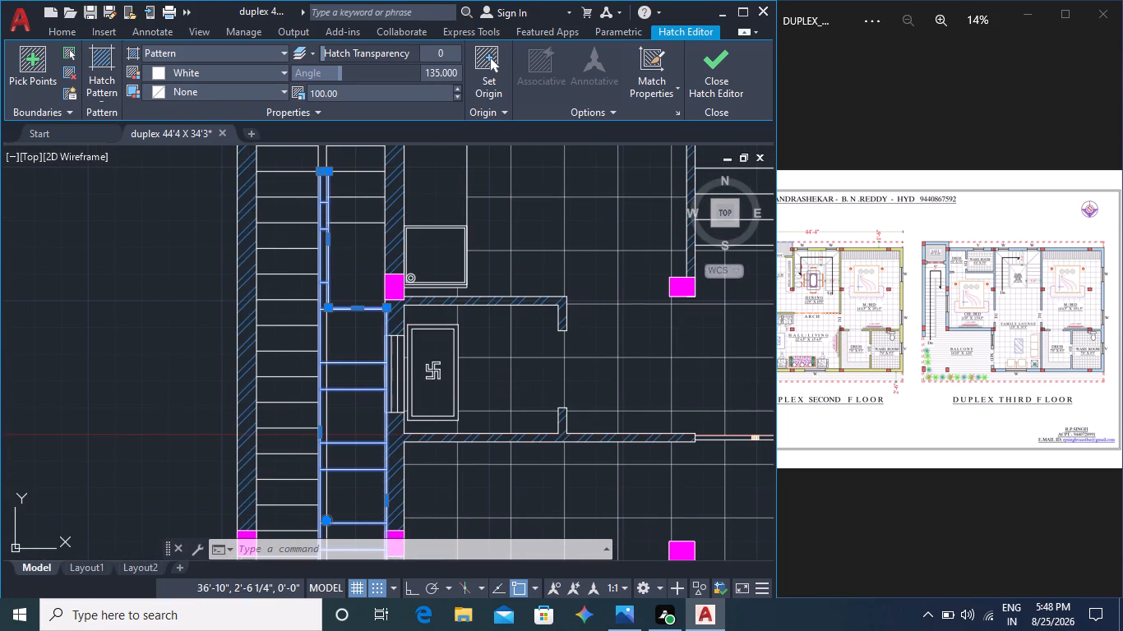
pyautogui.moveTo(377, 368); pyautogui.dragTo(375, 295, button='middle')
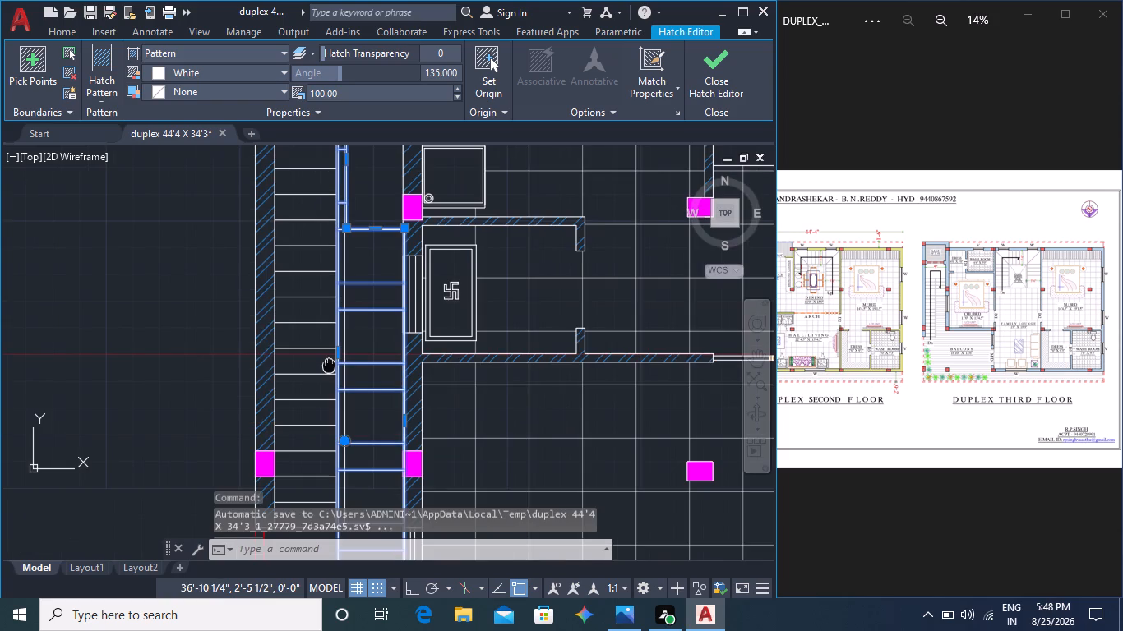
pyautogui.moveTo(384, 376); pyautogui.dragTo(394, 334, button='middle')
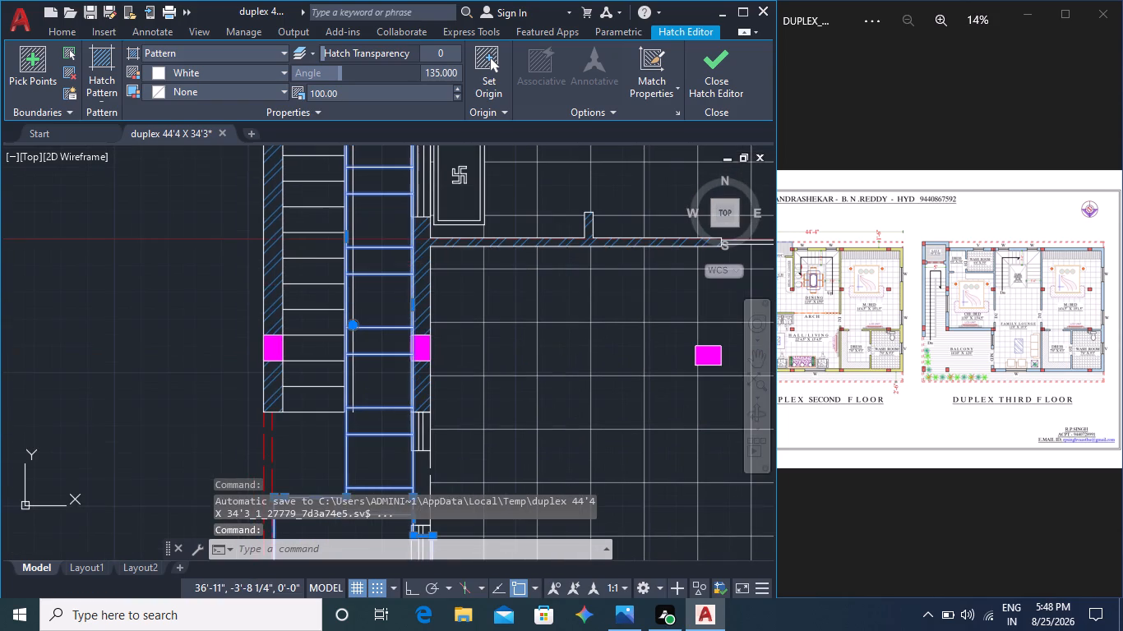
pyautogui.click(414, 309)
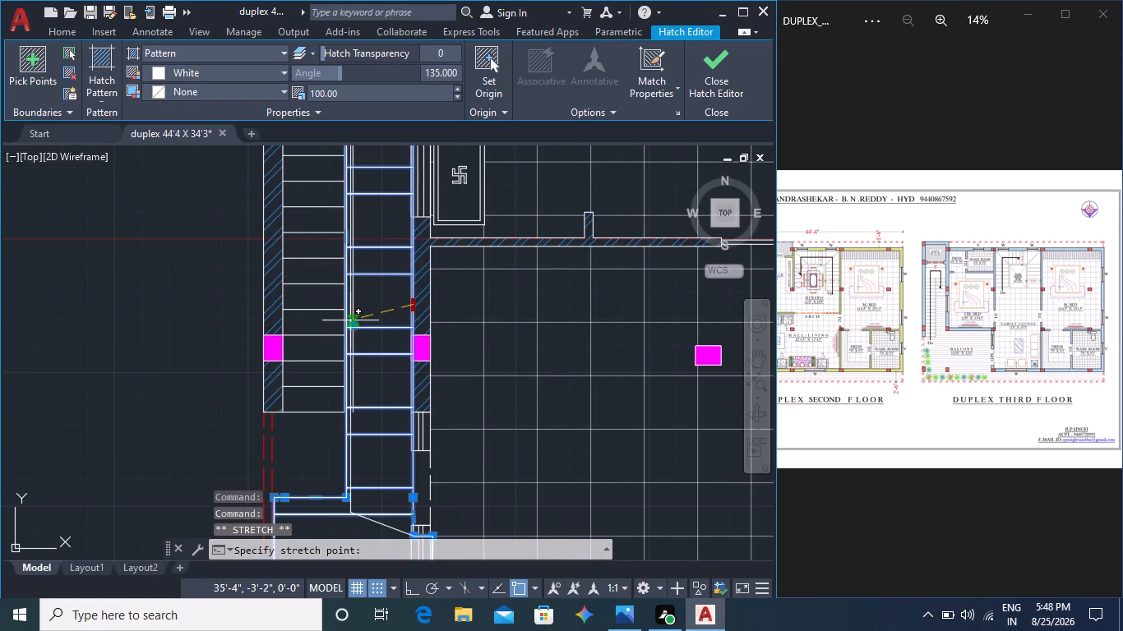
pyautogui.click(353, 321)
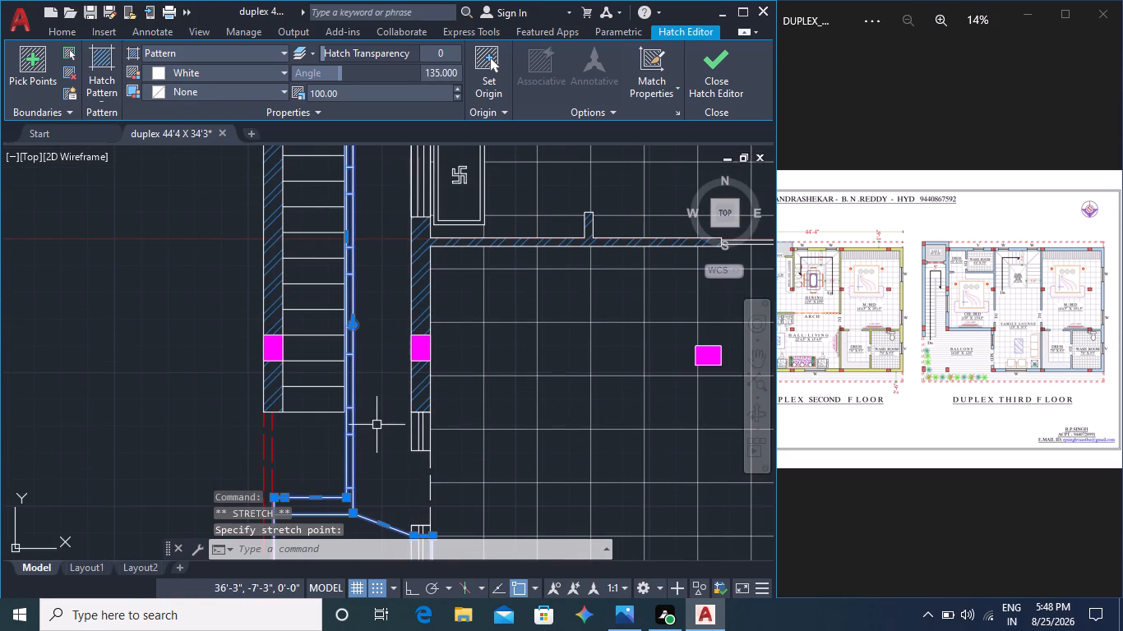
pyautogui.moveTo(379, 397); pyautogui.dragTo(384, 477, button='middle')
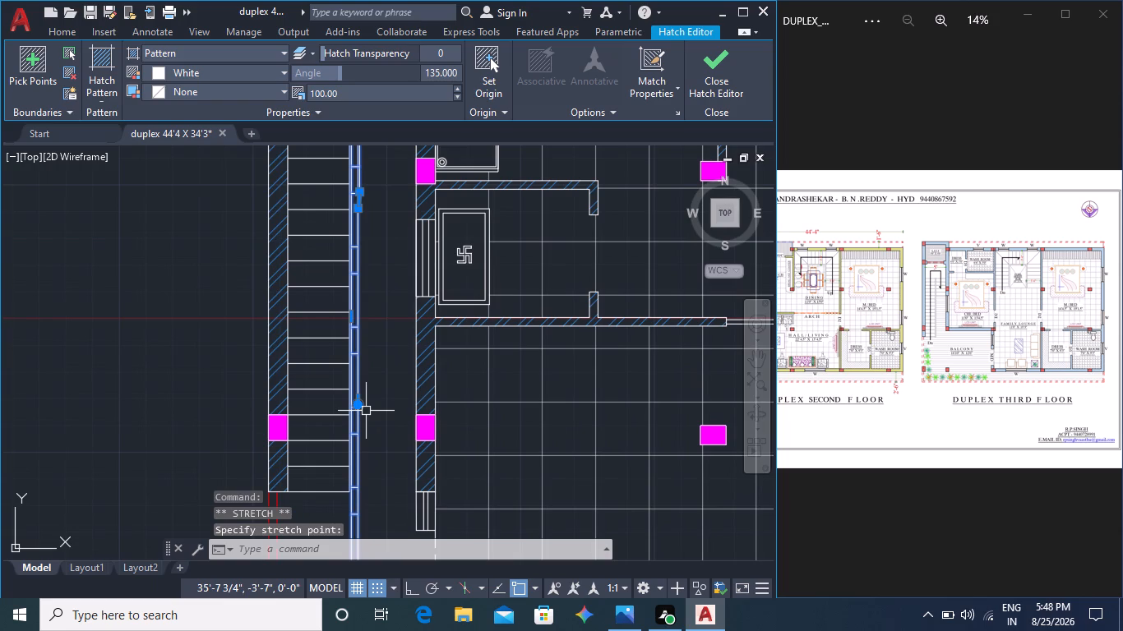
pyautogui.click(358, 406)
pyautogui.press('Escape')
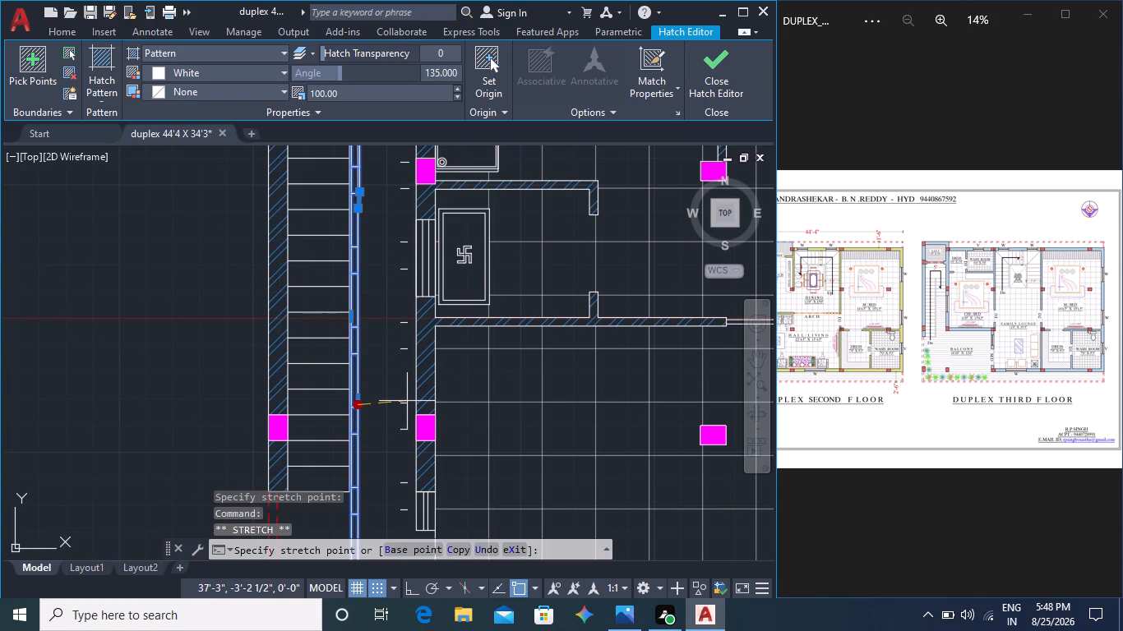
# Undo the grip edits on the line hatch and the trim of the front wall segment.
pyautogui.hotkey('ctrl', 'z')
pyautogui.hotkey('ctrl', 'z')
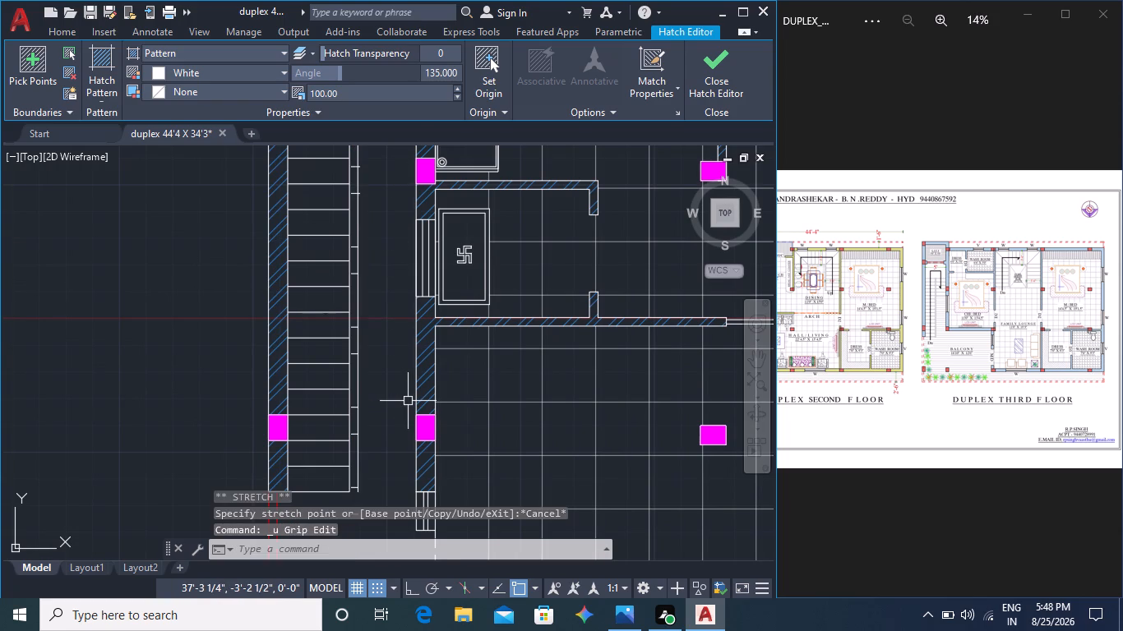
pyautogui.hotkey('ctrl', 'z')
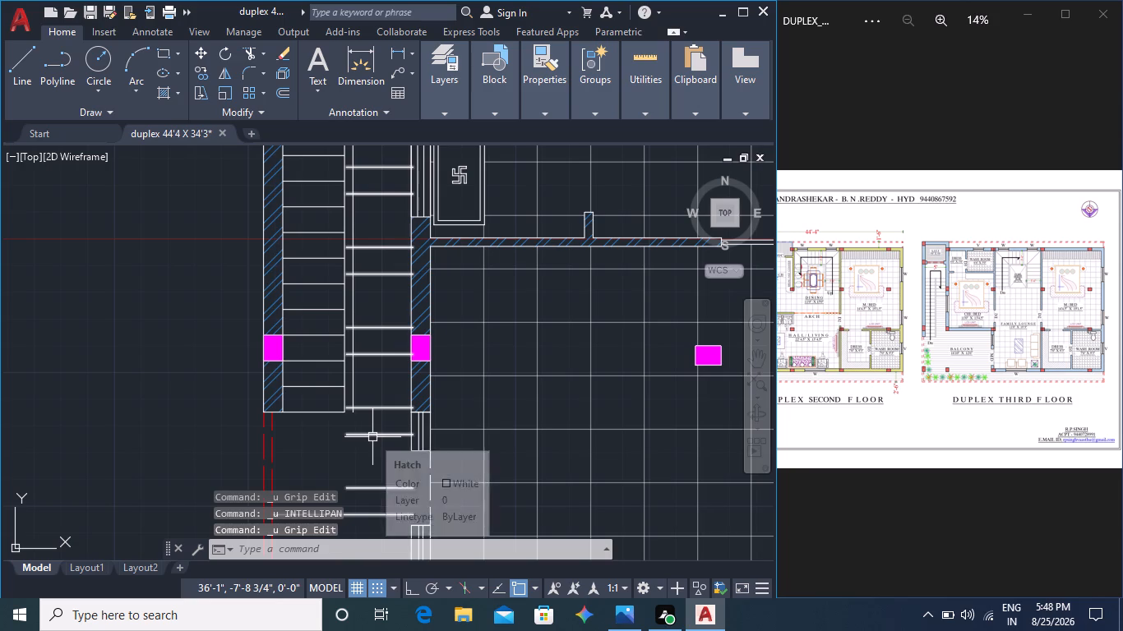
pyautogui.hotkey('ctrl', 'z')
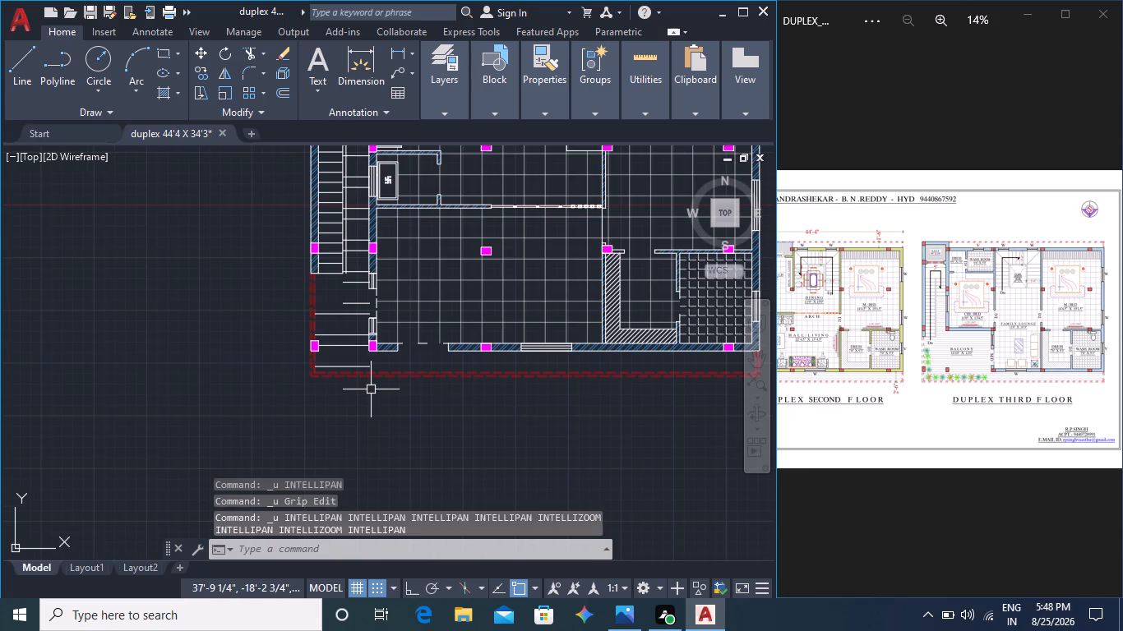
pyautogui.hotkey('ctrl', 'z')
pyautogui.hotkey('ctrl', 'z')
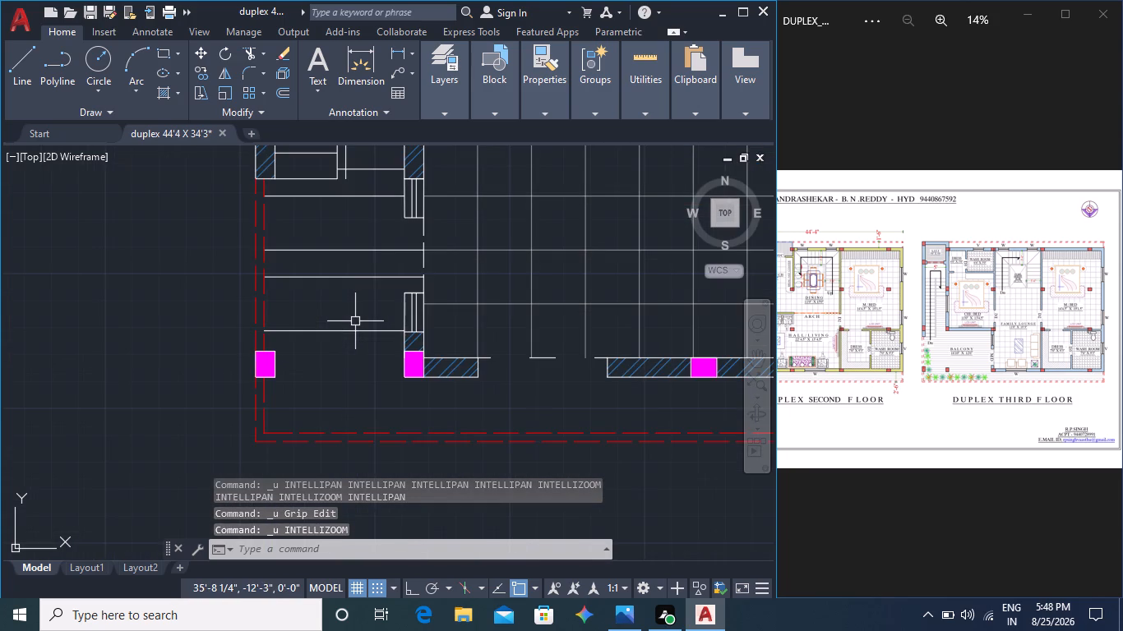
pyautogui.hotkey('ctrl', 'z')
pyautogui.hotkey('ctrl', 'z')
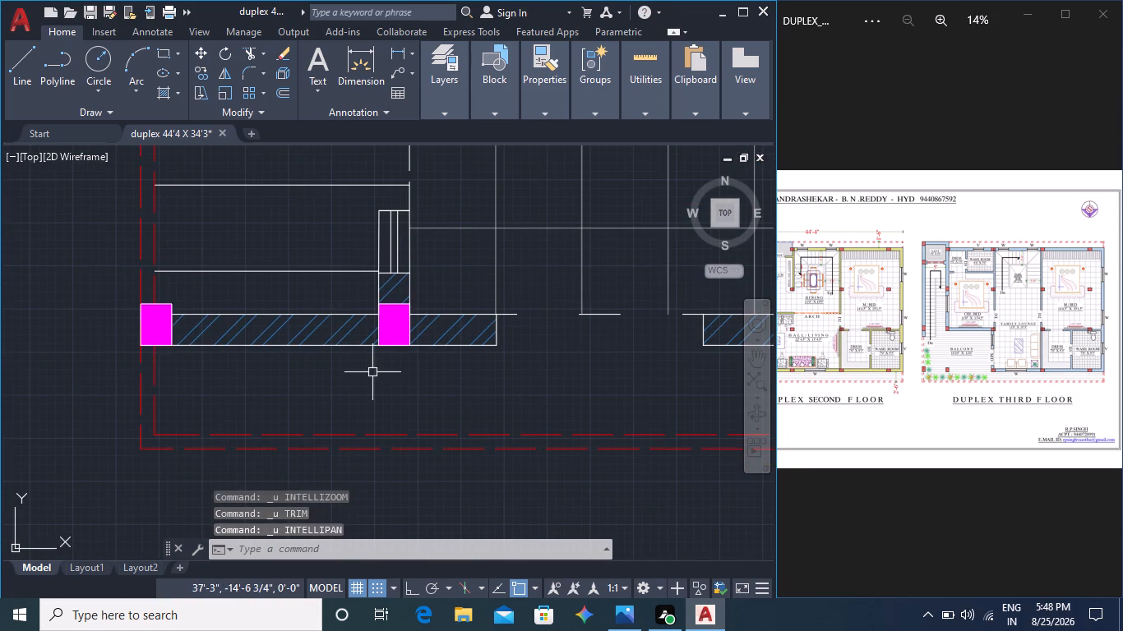
# Undo the line hatch in the open strip.
pyautogui.hotkey('ctrl', 'z')
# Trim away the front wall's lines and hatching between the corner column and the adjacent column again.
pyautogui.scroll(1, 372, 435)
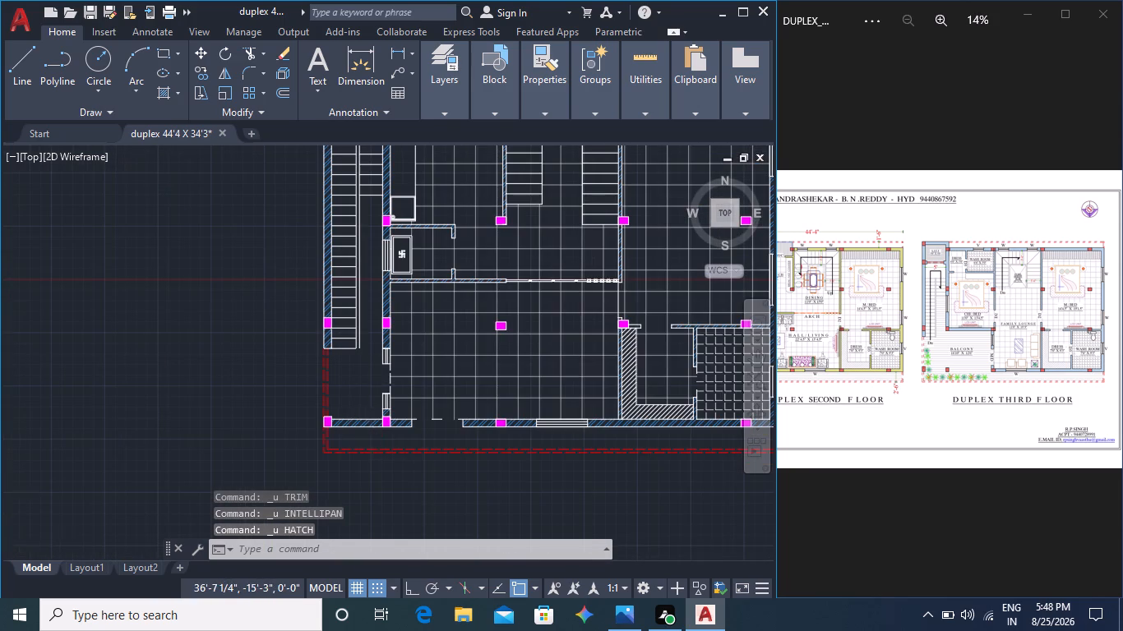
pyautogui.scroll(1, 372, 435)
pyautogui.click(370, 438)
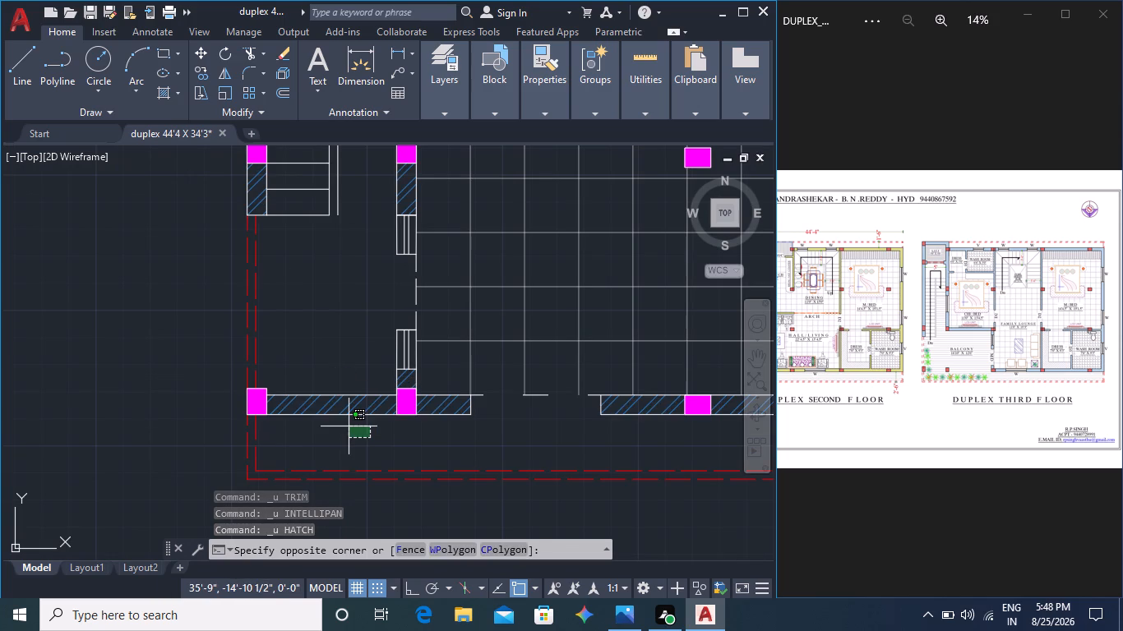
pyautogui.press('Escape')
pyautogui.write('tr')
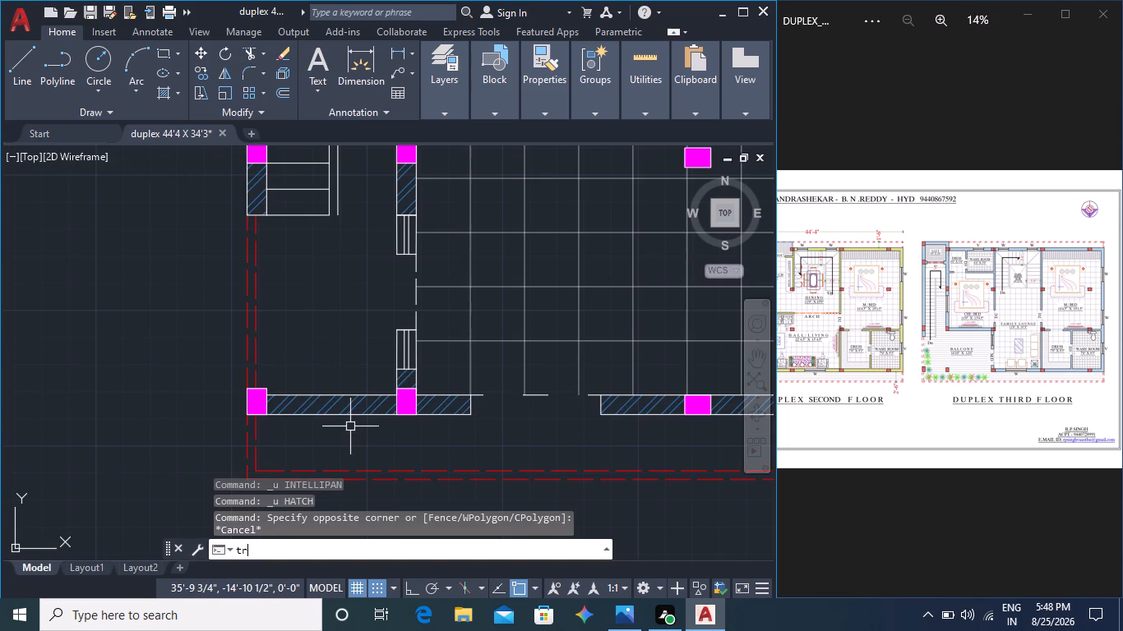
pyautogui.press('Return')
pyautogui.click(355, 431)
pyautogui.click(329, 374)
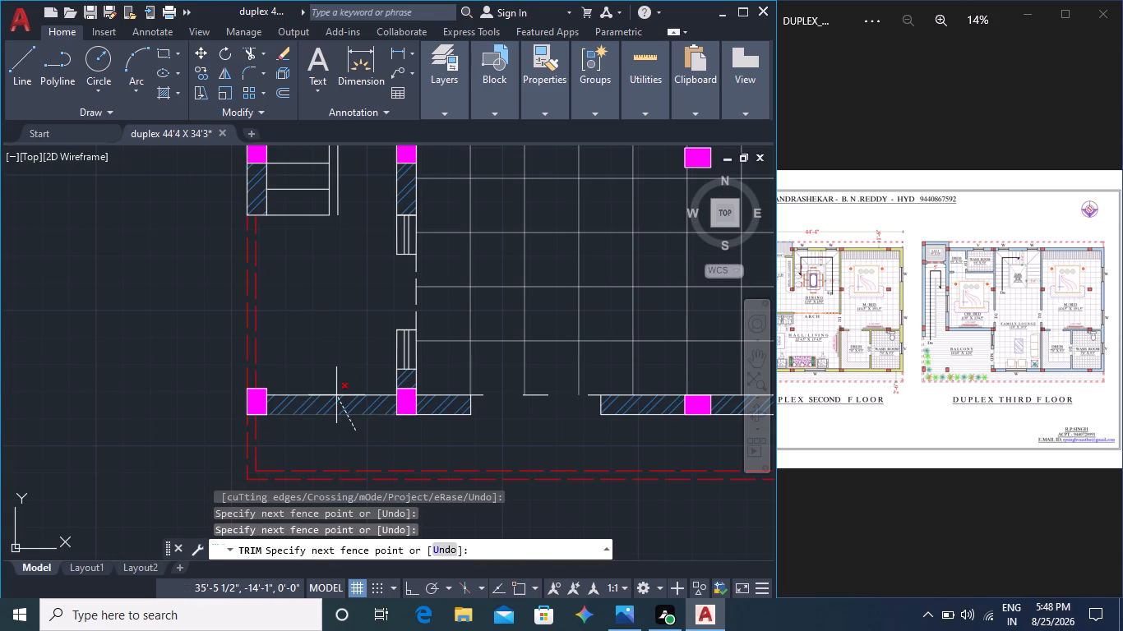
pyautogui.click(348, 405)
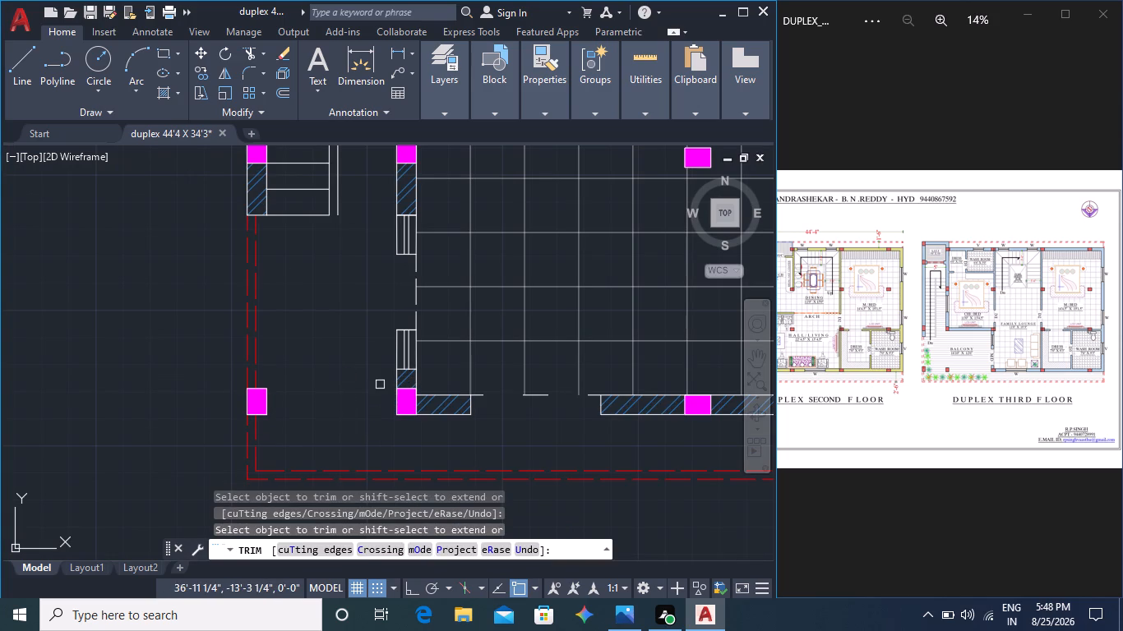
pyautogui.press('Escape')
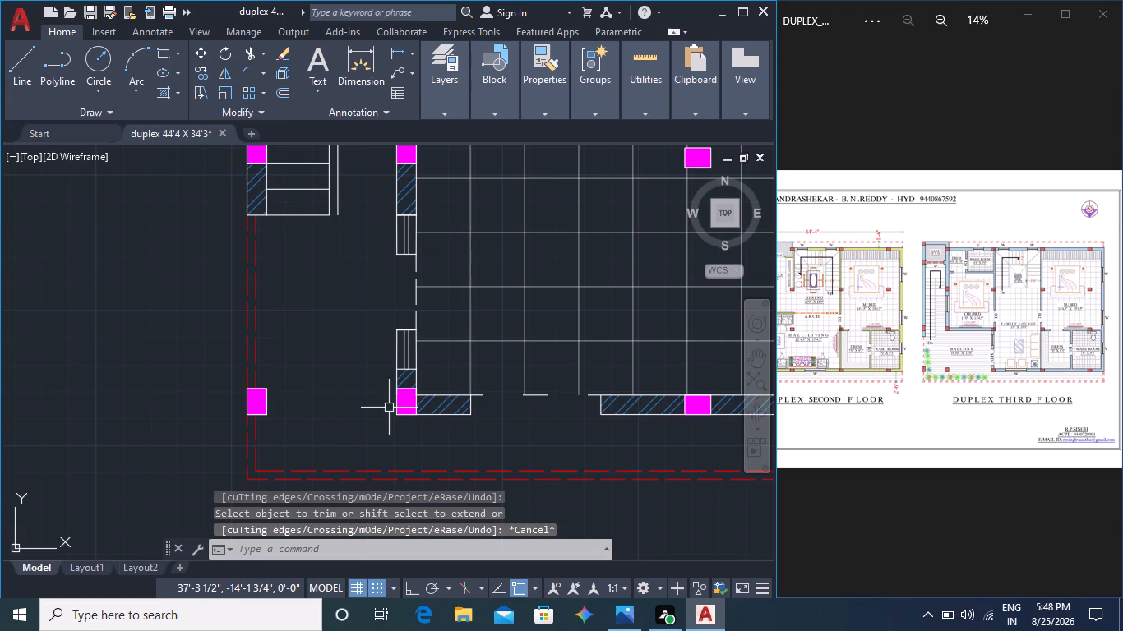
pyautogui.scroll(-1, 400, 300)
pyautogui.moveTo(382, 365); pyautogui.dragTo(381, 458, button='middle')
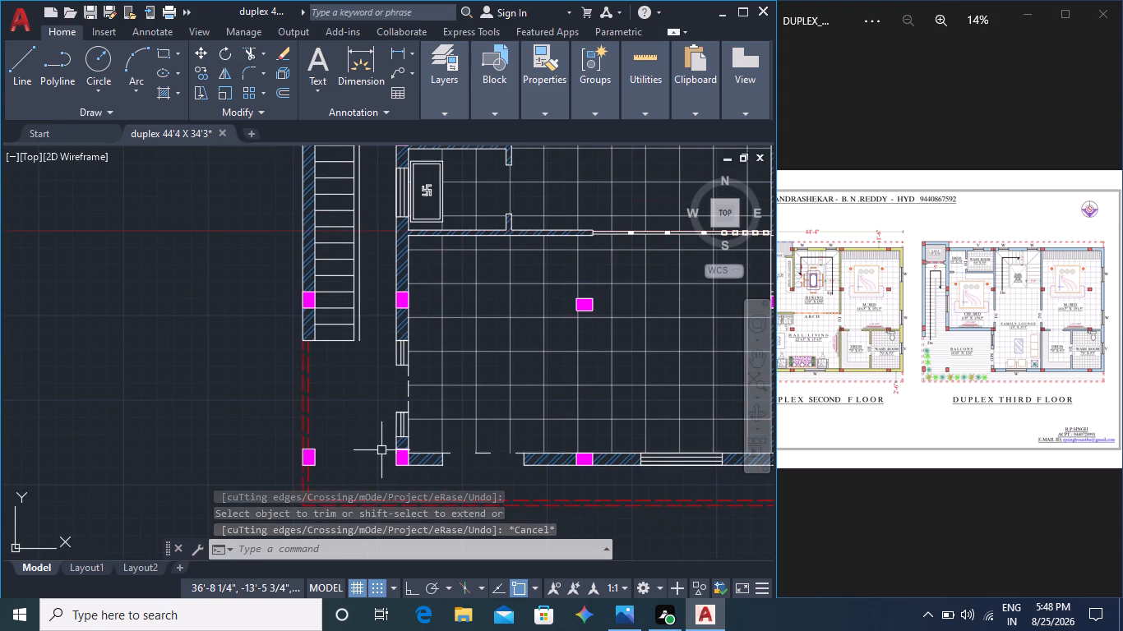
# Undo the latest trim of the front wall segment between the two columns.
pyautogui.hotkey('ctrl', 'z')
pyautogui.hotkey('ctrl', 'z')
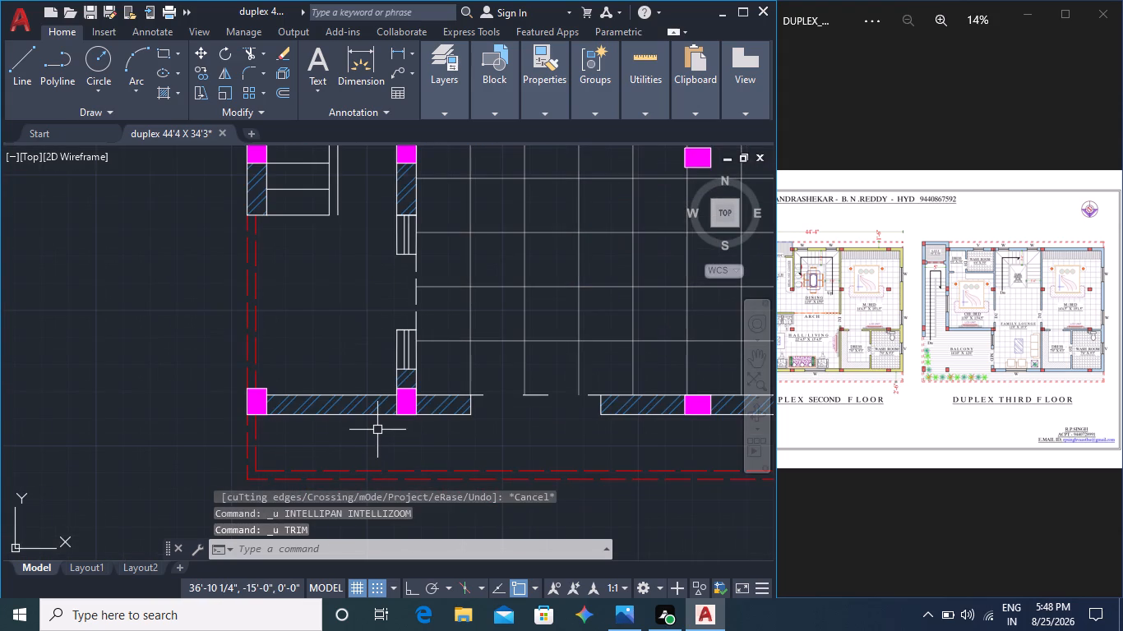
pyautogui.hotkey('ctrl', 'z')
# Compare the staircase, pooja and hall areas of the drawing with the reference second-floor plan.
pyautogui.moveTo(228, 345); pyautogui.dragTo(414, 366, button='middle')
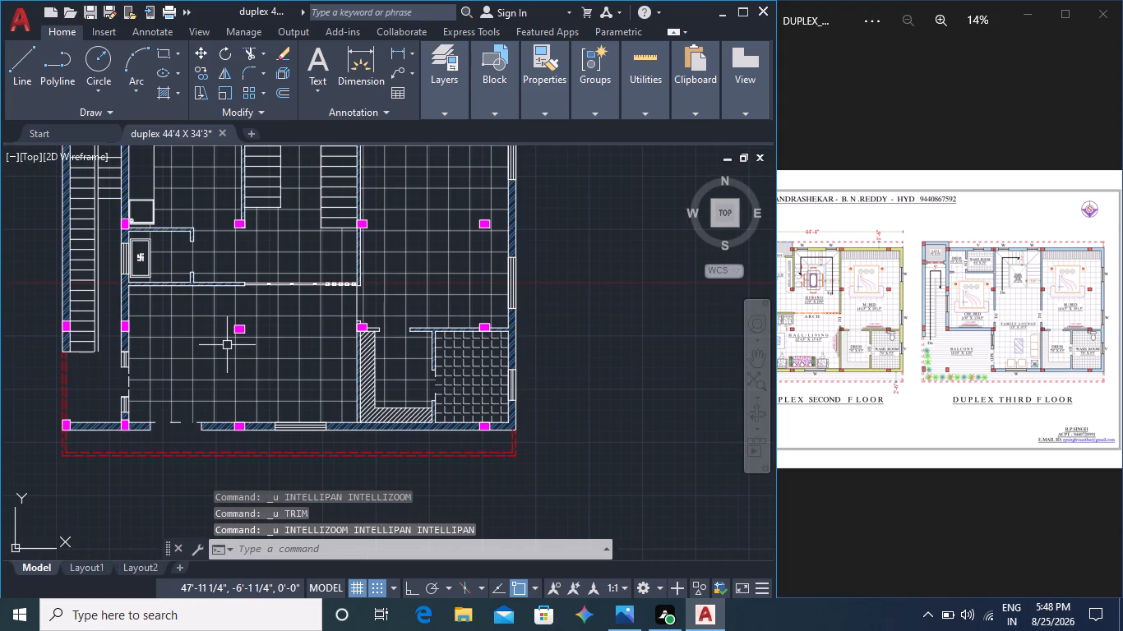
pyautogui.moveTo(414, 366); pyautogui.dragTo(530, 375, button='middle')
pyautogui.moveTo(391, 329); pyautogui.dragTo(402, 385, button='middle')
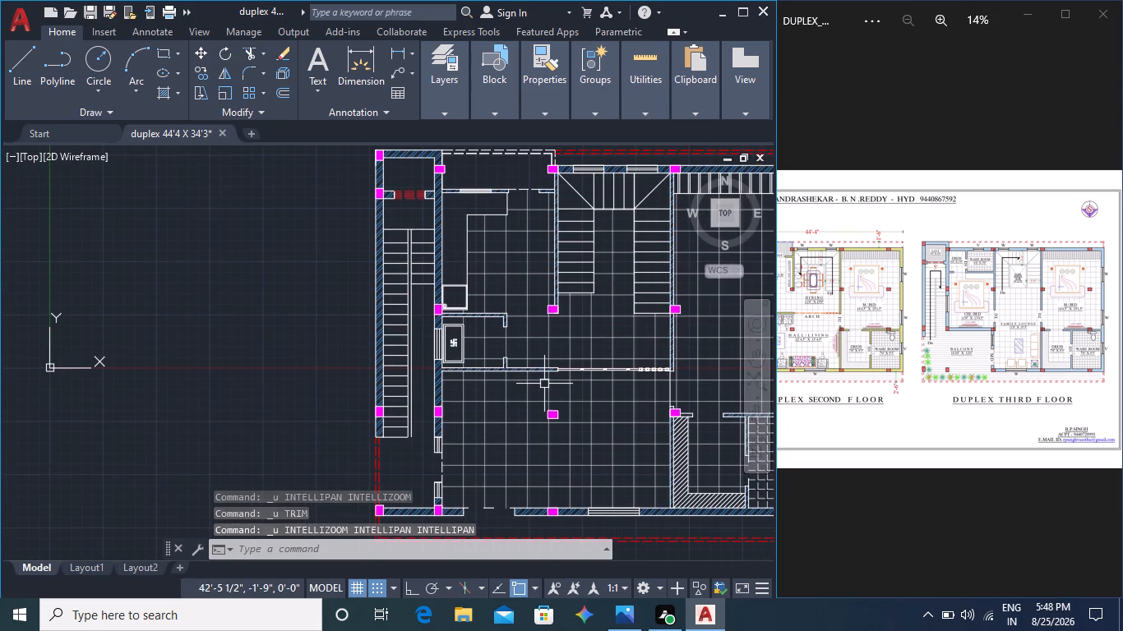
pyautogui.scroll(14, 828, 282)
pyautogui.moveTo(828, 282); pyautogui.dragTo(919, 275, button='middle')
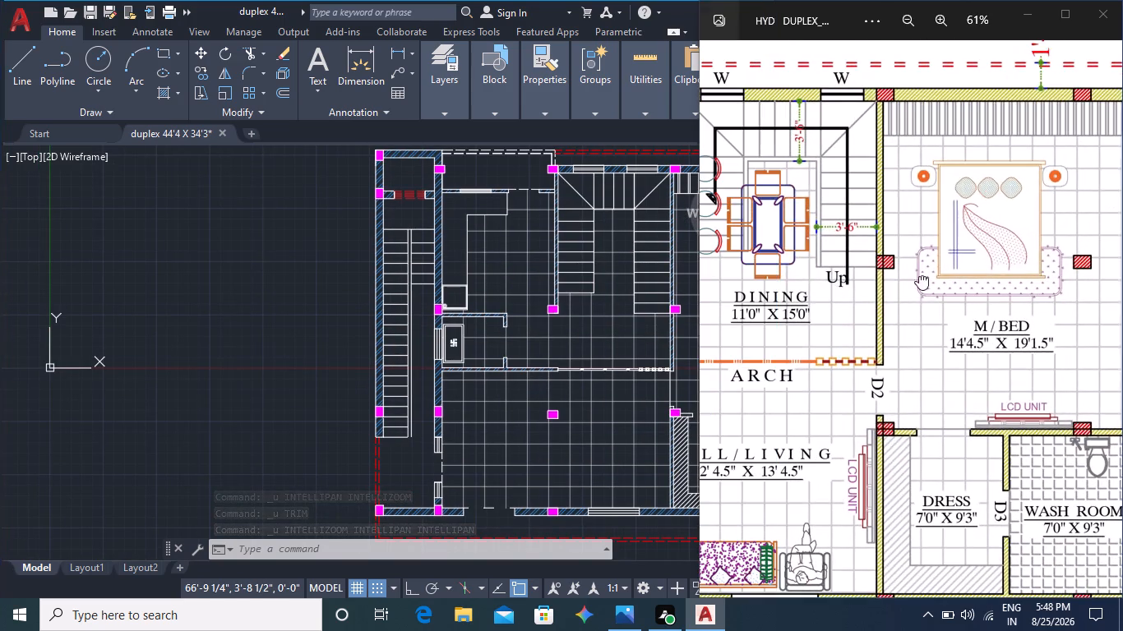
pyautogui.moveTo(919, 275); pyautogui.dragTo(922, 274, button='middle')
pyautogui.moveTo(846, 300); pyautogui.dragTo(937, 286, button='middle')
pyautogui.moveTo(844, 297); pyautogui.dragTo(1082, 260, button='middle')
pyautogui.scroll(-2, 911, 260)
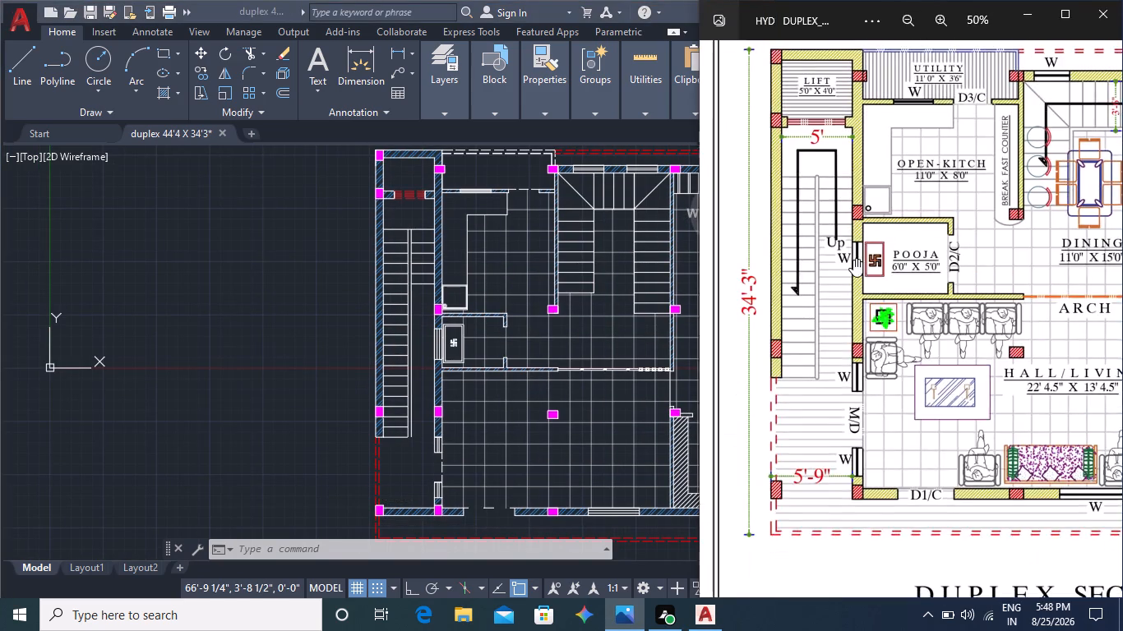
pyautogui.scroll(3, 820, 248)
pyautogui.scroll(-1, 842, 249)
# Draw a short line closing the staircase's lower end, from the outer railing line's endpoint to the last tread.
pyautogui.moveTo(468, 408); pyautogui.dragTo(471, 366, button='middle')
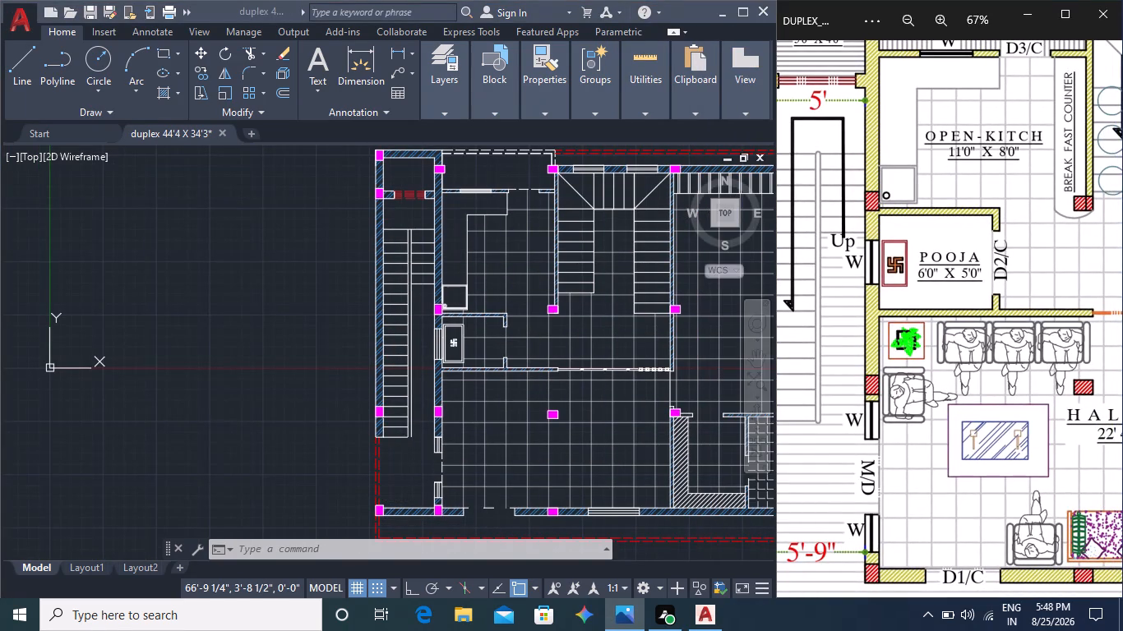
pyautogui.moveTo(483, 411); pyautogui.dragTo(491, 337, button='middle')
pyautogui.scroll(4, 414, 362)
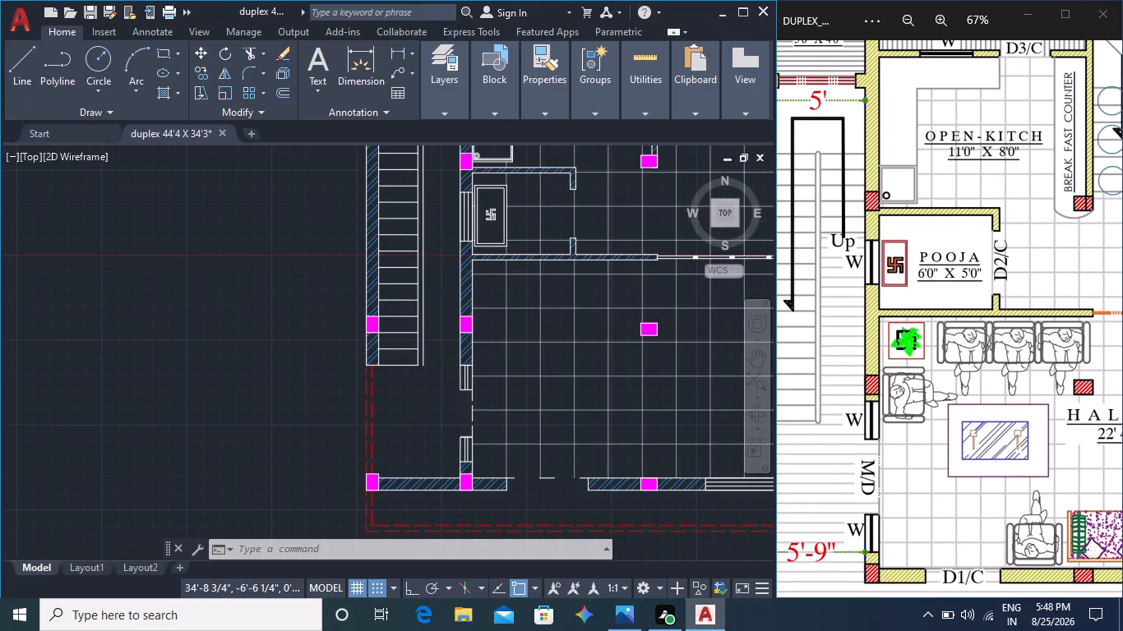
pyautogui.moveTo(23, 69); pyautogui.dragTo(25, 79)
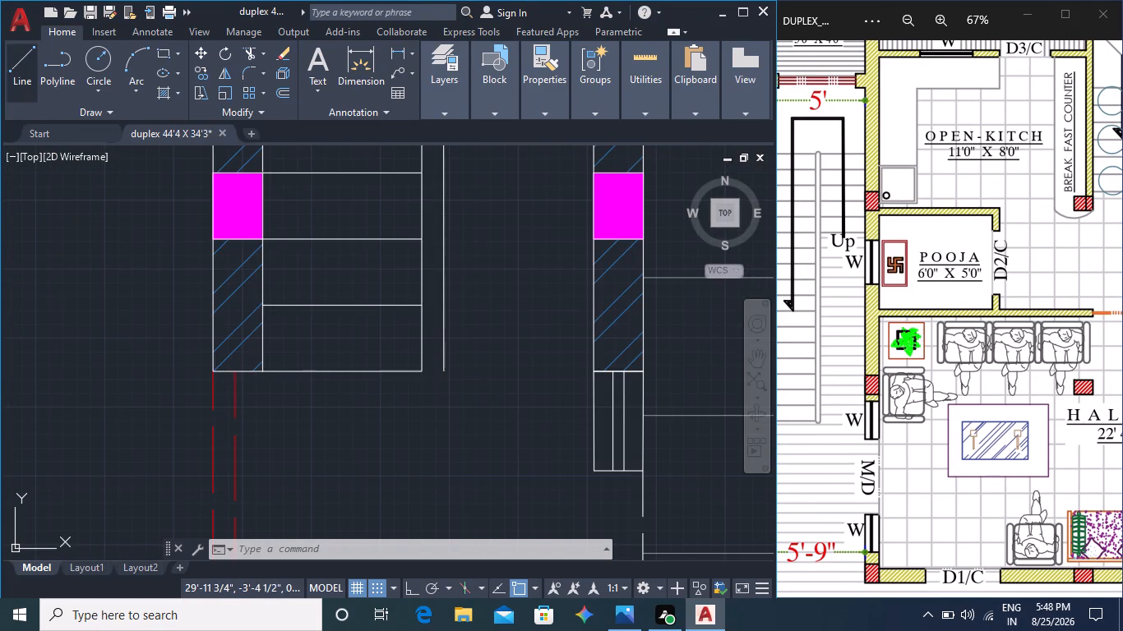
pyautogui.click(445, 371)
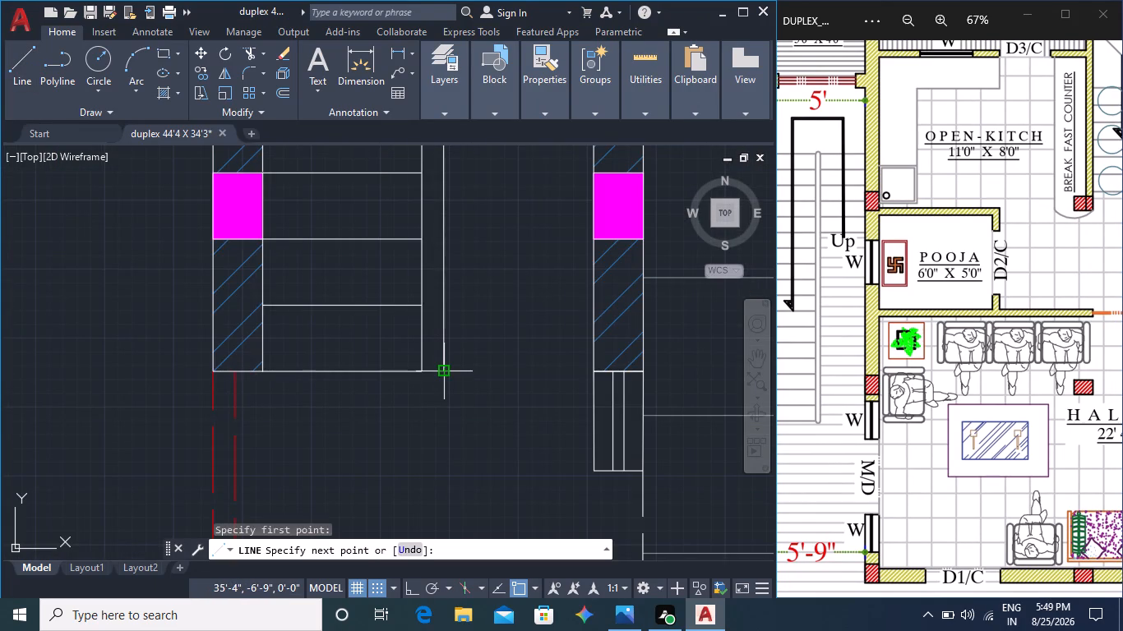
pyautogui.click(415, 373)
pyautogui.press('Escape')
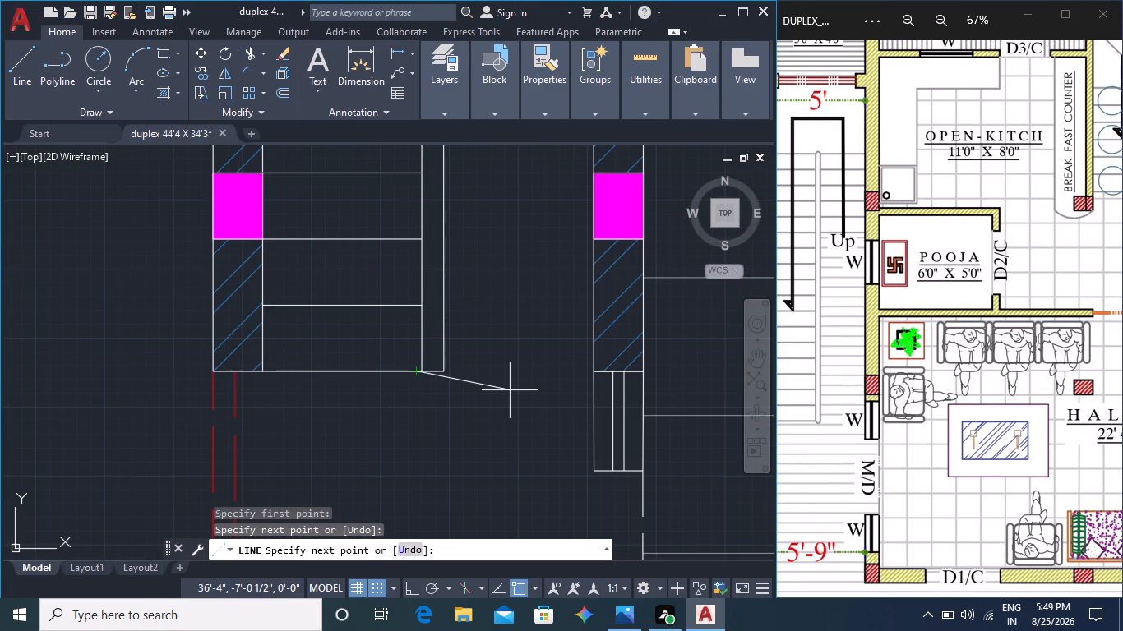
# Start a hatch for the open strip beside the staircase with the ANSI32 pattern.
pyautogui.scroll(-1, 460, 364)
pyautogui.moveTo(472, 375); pyautogui.dragTo(458, 425, button='middle')
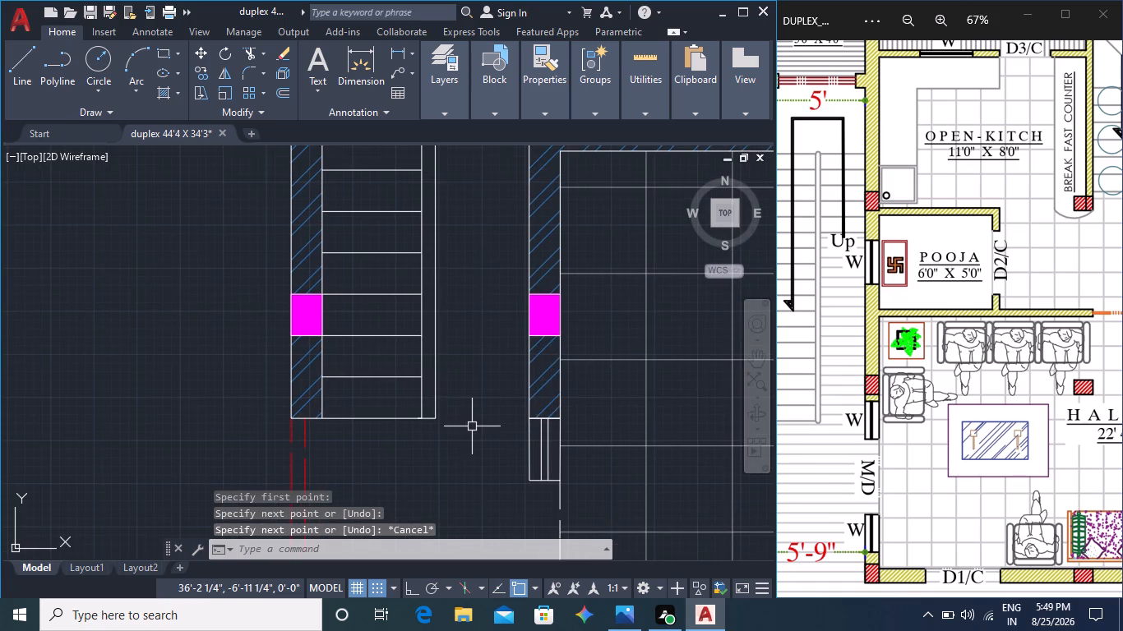
pyautogui.moveTo(473, 415); pyautogui.dragTo(455, 527, button='middle')
pyautogui.scroll(-2, 452, 368)
pyautogui.moveTo(452, 357); pyautogui.dragTo(453, 452, button='middle')
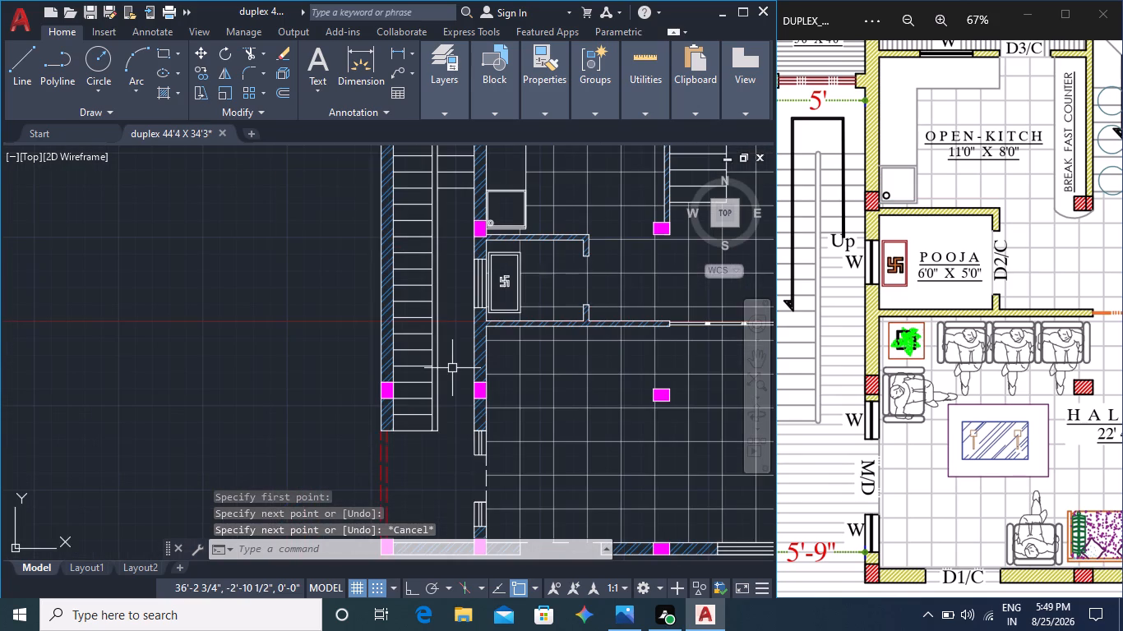
pyautogui.moveTo(456, 353); pyautogui.dragTo(461, 292, button='middle')
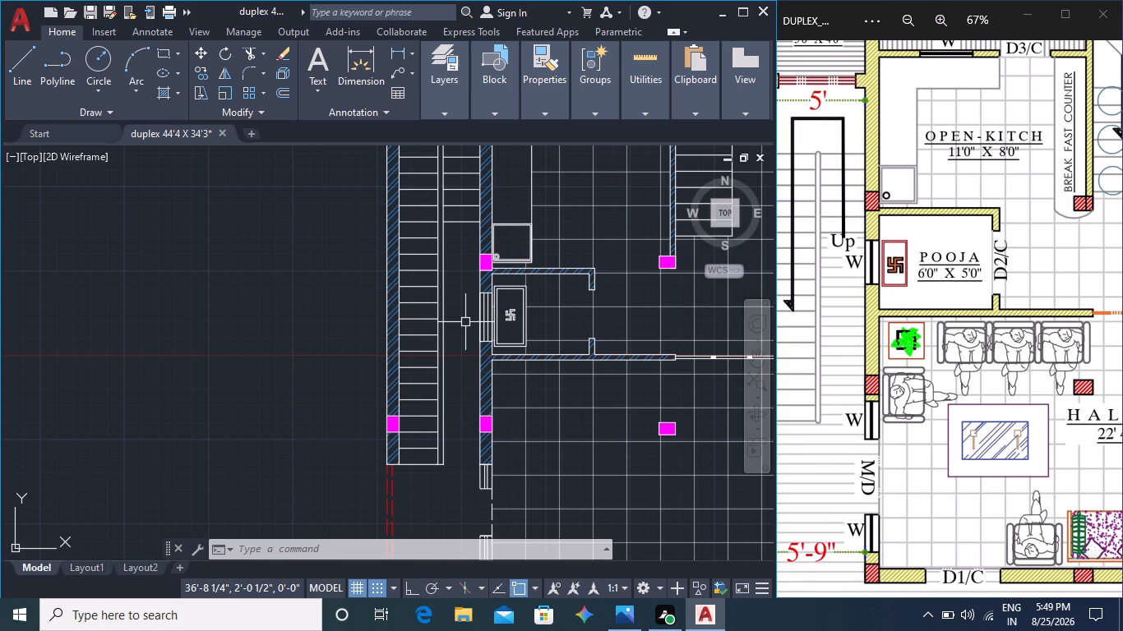
pyautogui.press('h')
pyautogui.press('Return')
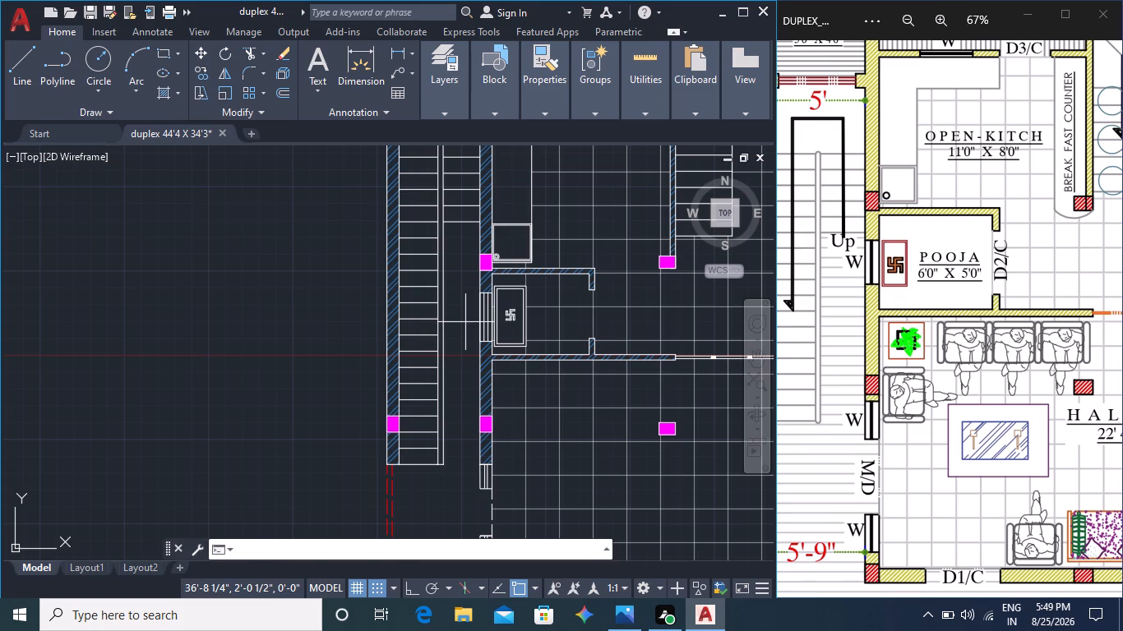
pyautogui.click(101, 62)
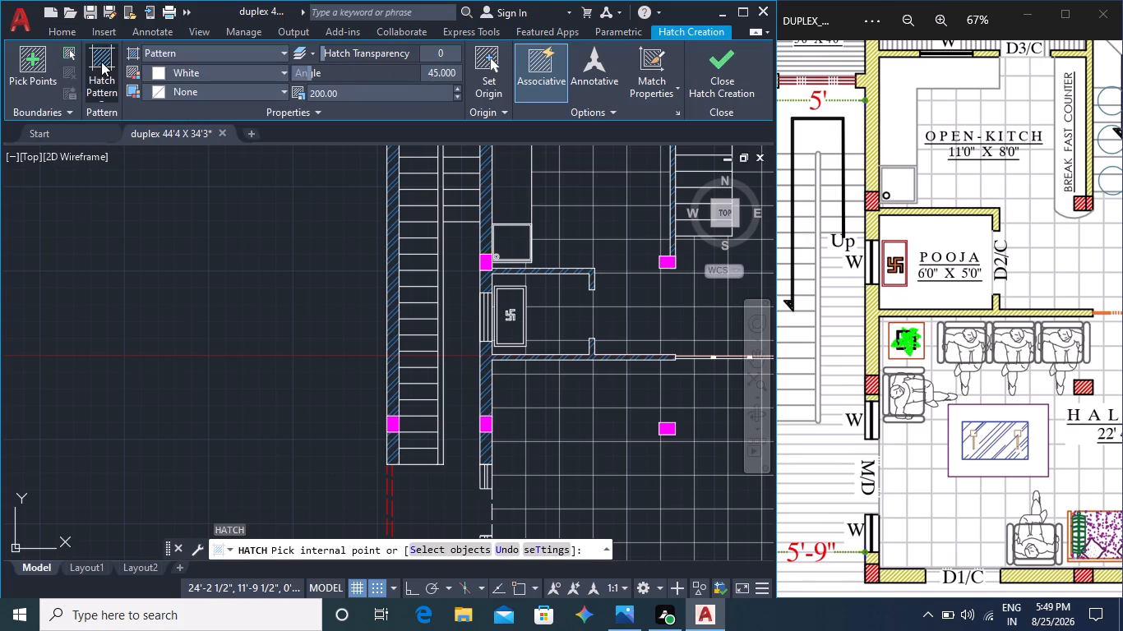
pyautogui.scroll(5, 127, 151)
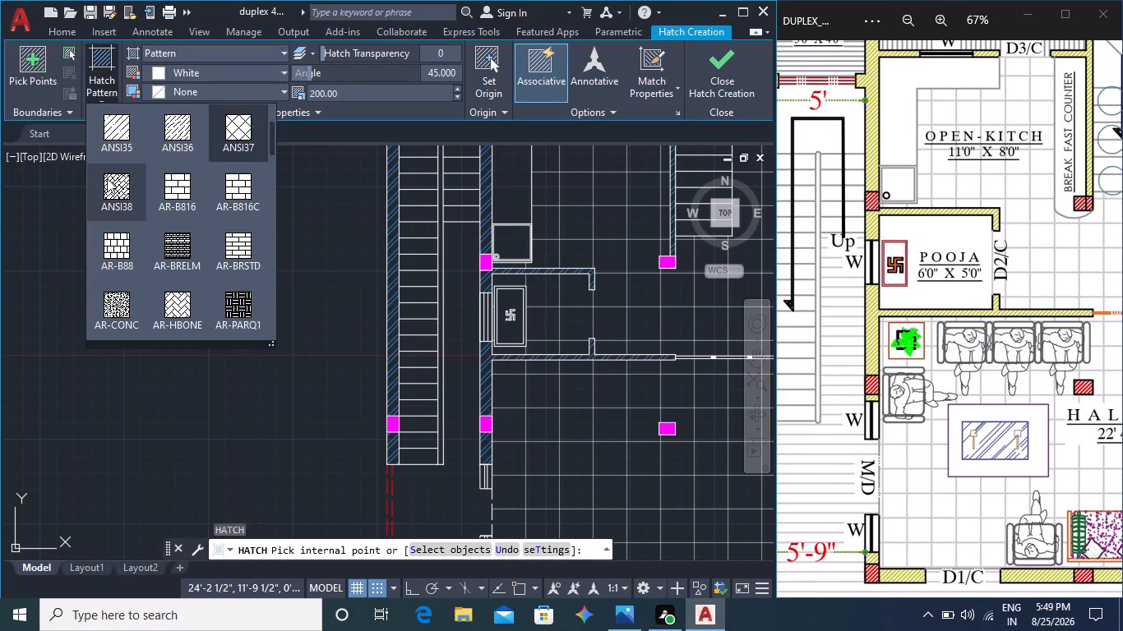
pyautogui.click(125, 200)
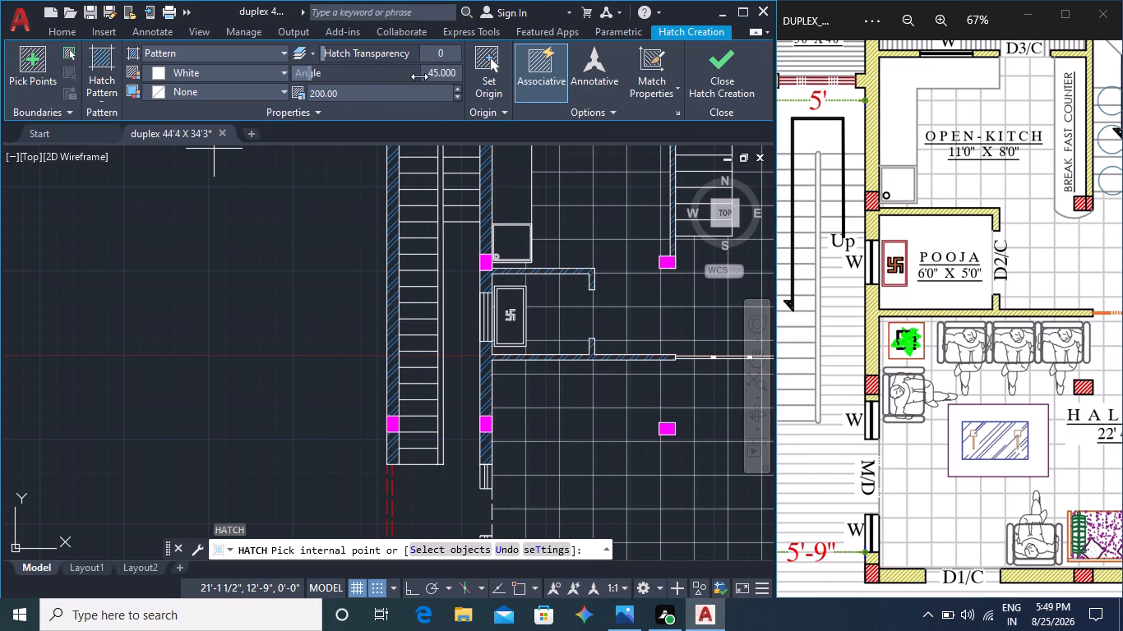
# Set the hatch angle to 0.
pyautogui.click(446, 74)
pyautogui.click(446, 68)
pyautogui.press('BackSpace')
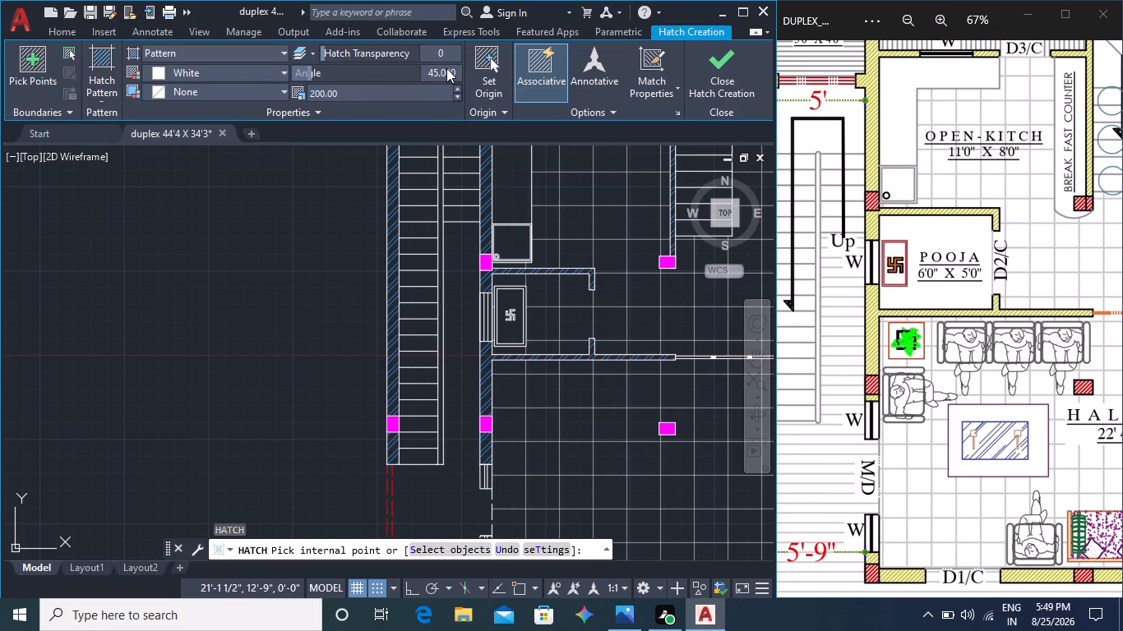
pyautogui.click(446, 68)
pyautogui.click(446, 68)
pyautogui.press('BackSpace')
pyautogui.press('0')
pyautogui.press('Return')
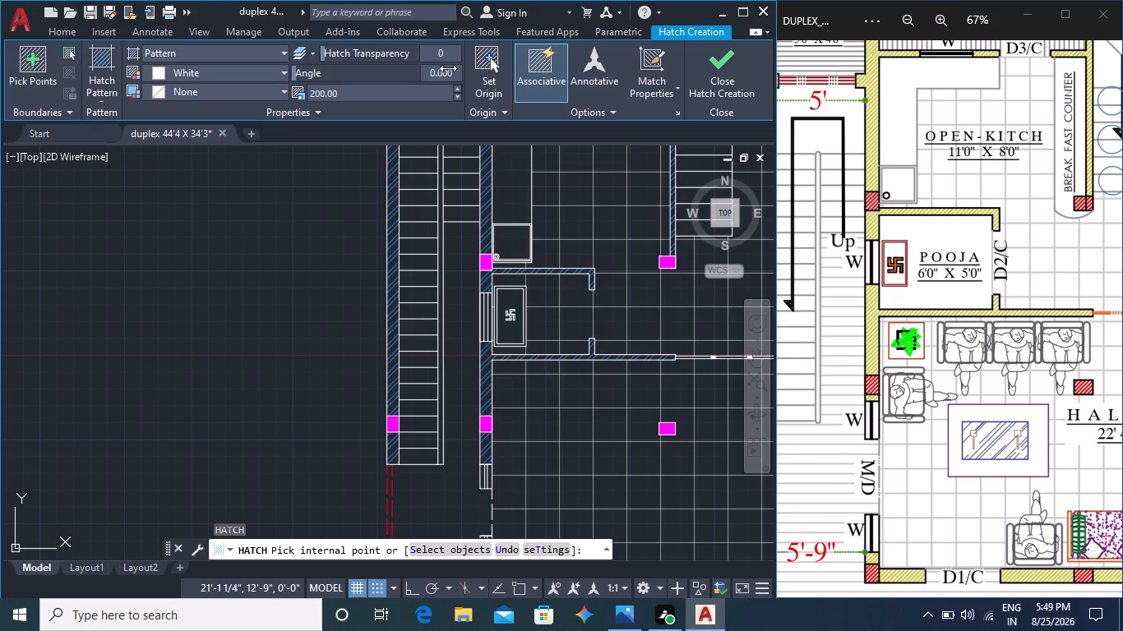
# Set the hatch transparency to 50 and the hatch scale to 50.
pyautogui.click(443, 55)
pyautogui.press('BackSpace')
pyautogui.write('50')
pyautogui.press('Return')
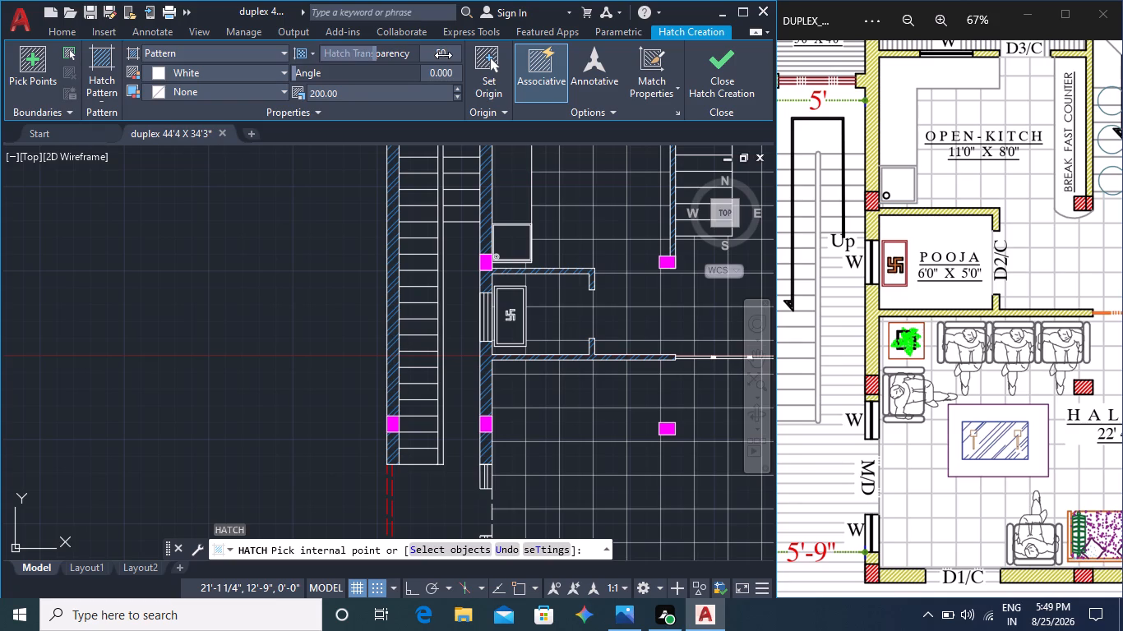
pyautogui.click(332, 92)
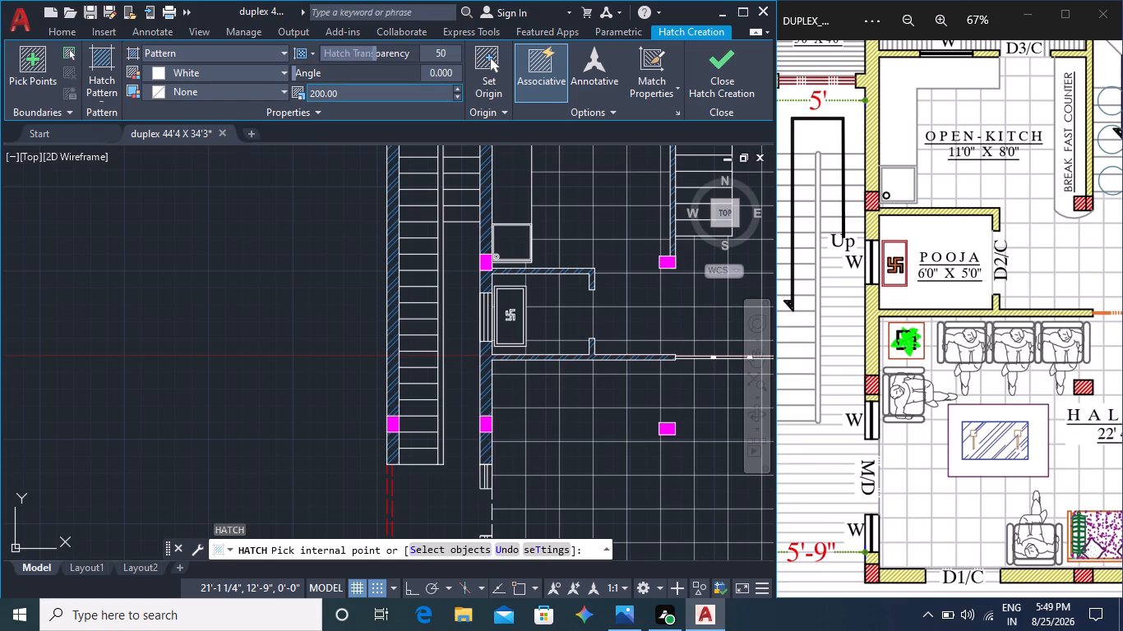
pyautogui.click(341, 92)
pyautogui.press('BackSpace')
pyautogui.press('BackSpace')
pyautogui.press('BackSpace')
pyautogui.press('BackSpace')
pyautogui.press('BackSpace')
pyautogui.press('BackSpace')
pyautogui.press('BackSpace')
pyautogui.press('BackSpace')
pyautogui.press('BackSpace')
pyautogui.press('BackSpace')
pyautogui.press('BackSpace')
pyautogui.press('BackSpace')
pyautogui.press('BackSpace')
pyautogui.press('BackSpace')
pyautogui.press('BackSpace')
pyautogui.press('BackSpace')
pyautogui.press('BackSpace')
pyautogui.press('BackSpace')
pyautogui.press('BackSpace')
pyautogui.press('BackSpace')
pyautogui.write('50')
pyautogui.press('Return')
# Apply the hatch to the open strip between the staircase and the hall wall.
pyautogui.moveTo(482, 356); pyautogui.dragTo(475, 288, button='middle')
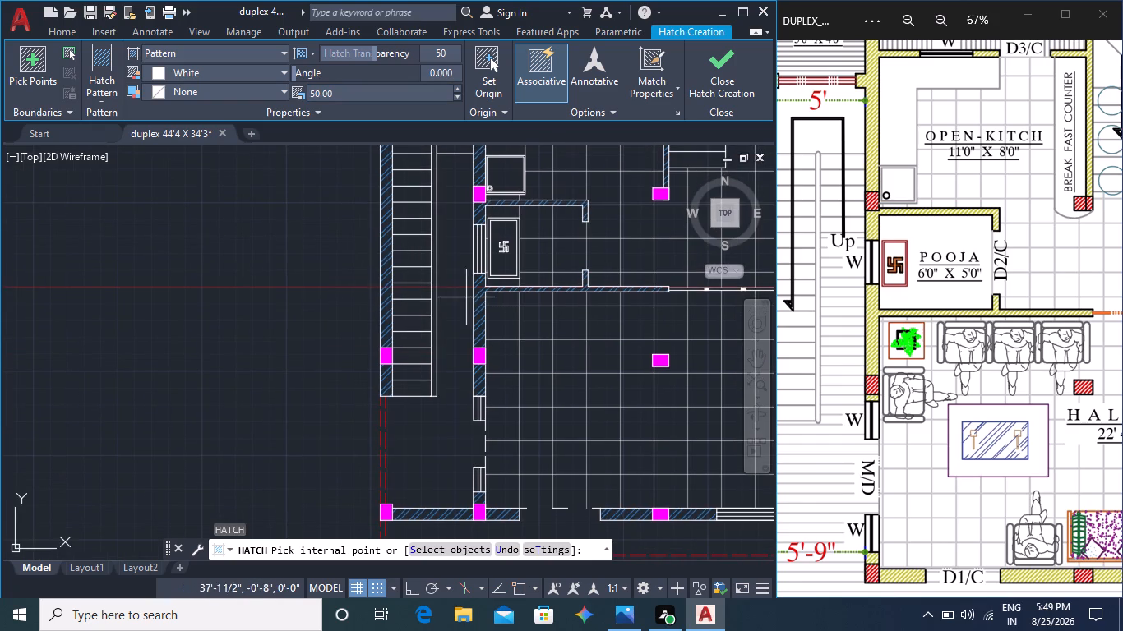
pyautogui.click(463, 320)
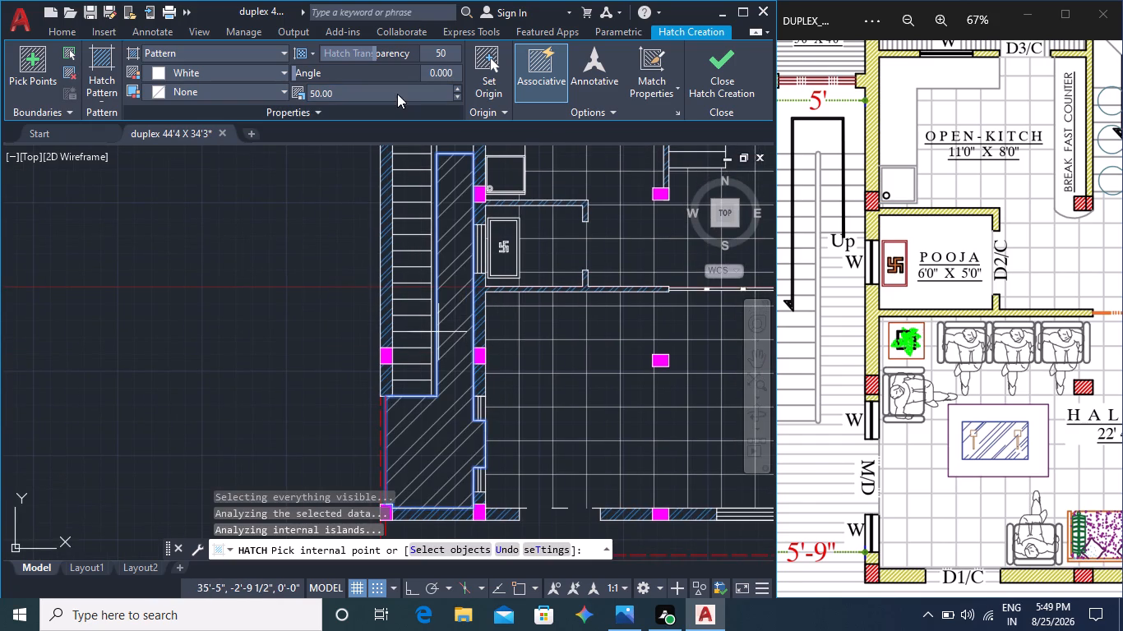
# Set the hatch angle to 30.
pyautogui.click(449, 72)
pyautogui.click(451, 72)
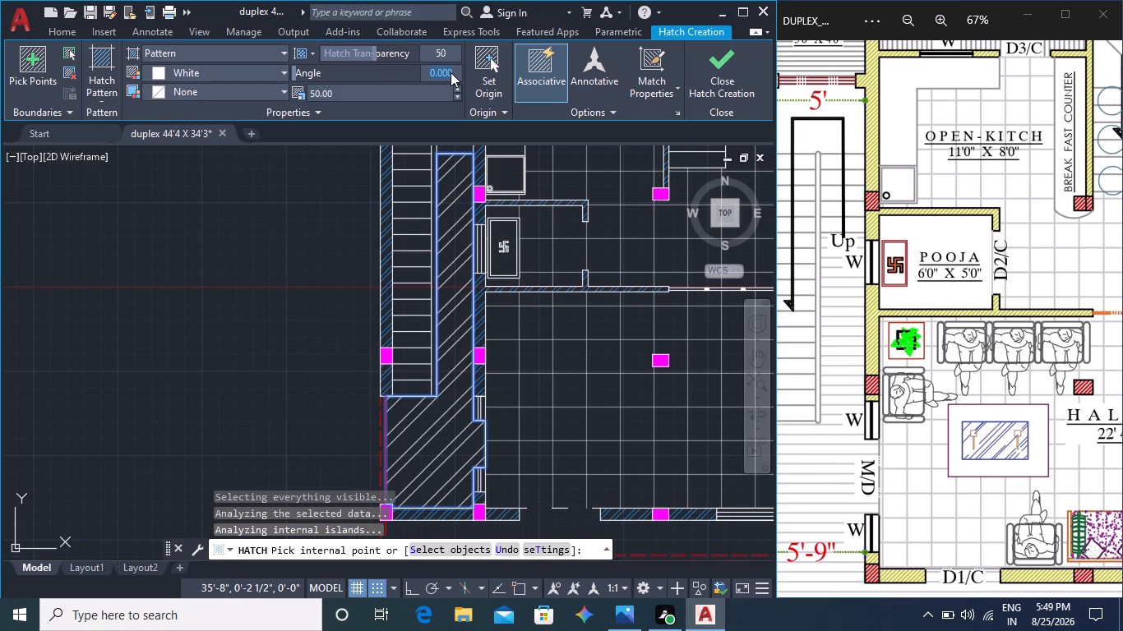
pyautogui.press('BackSpace')
pyautogui.write('30')
pyautogui.press('Return')
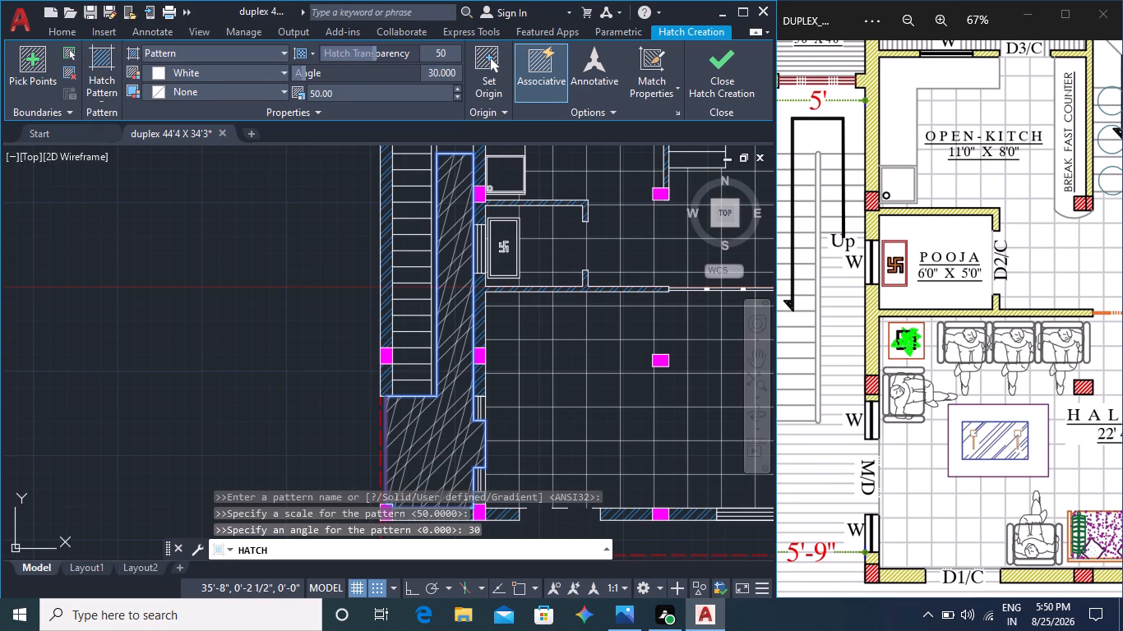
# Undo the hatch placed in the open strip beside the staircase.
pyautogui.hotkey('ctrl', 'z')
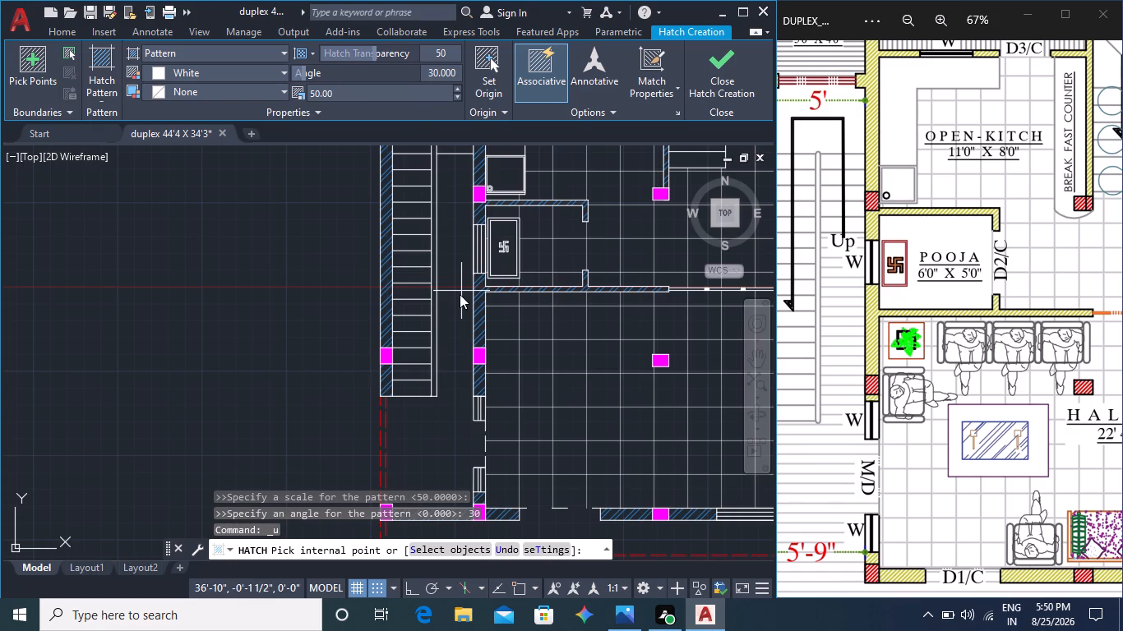
# Apply the line hatch to the open area beside the staircase and set its angle to 135.
pyautogui.click(449, 72)
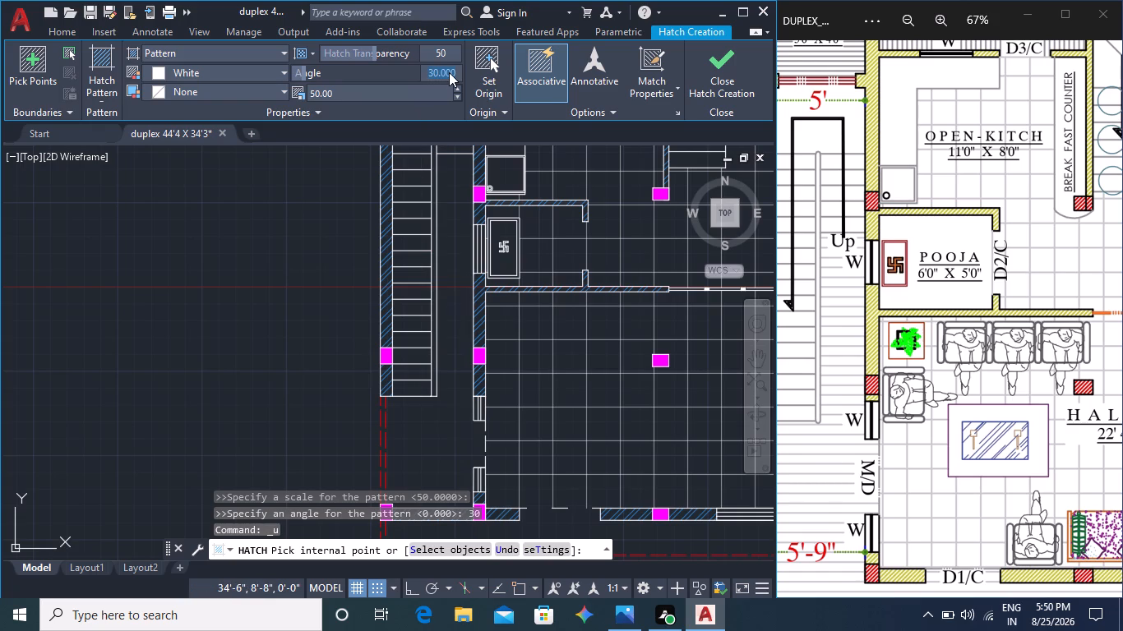
pyautogui.click(445, 389)
pyautogui.click(441, 435)
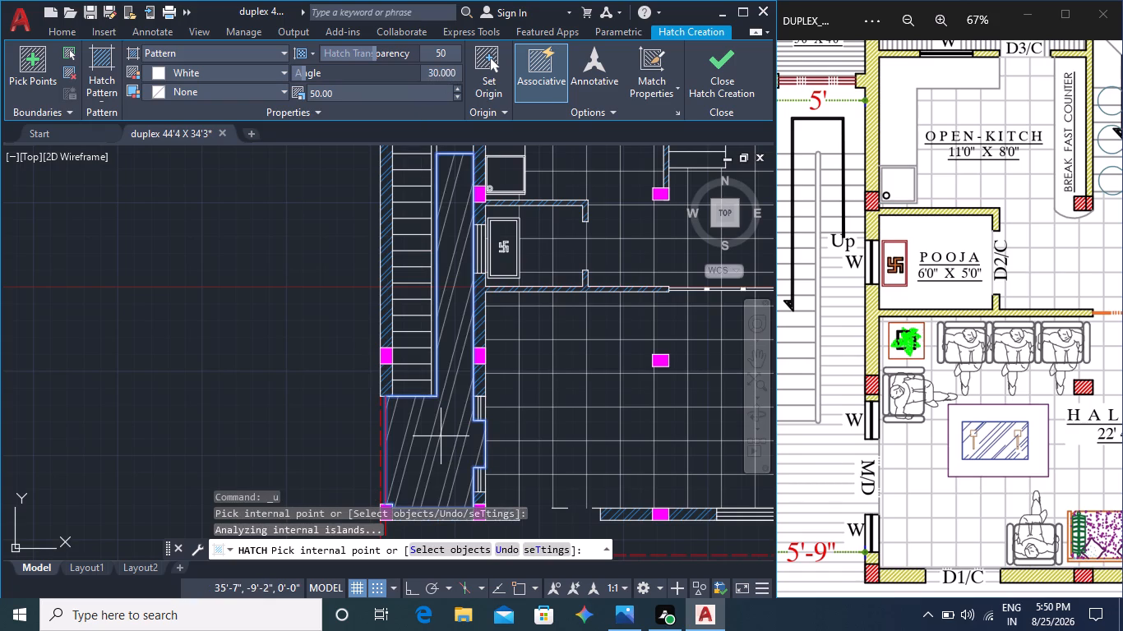
pyautogui.click(454, 75)
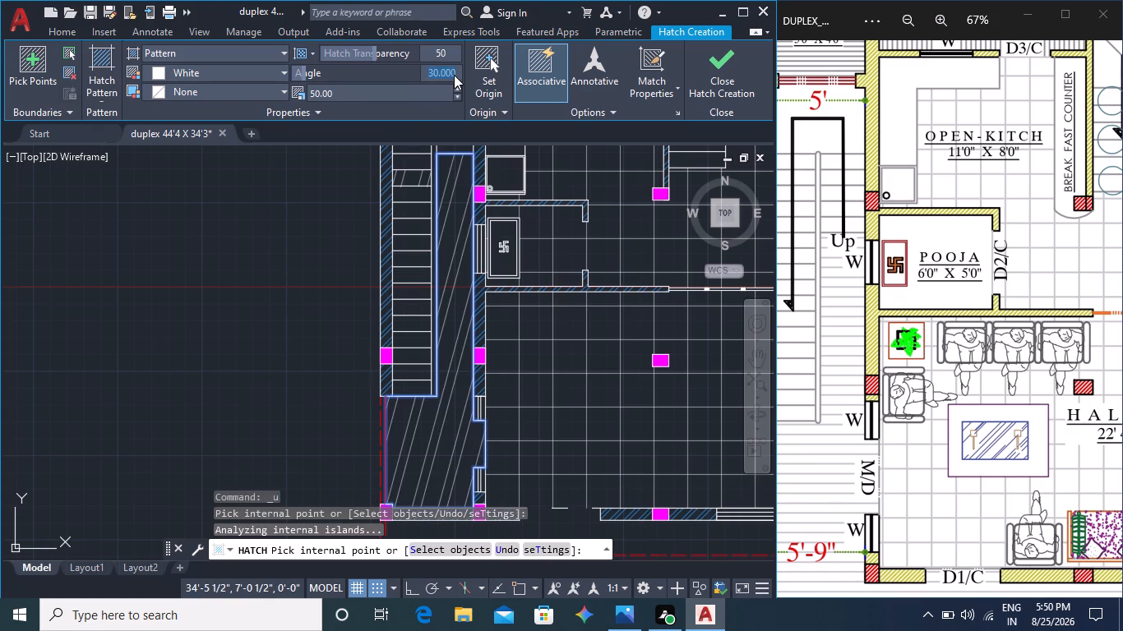
pyautogui.press('BackSpace')
pyautogui.write('135')
pyautogui.press('Return')
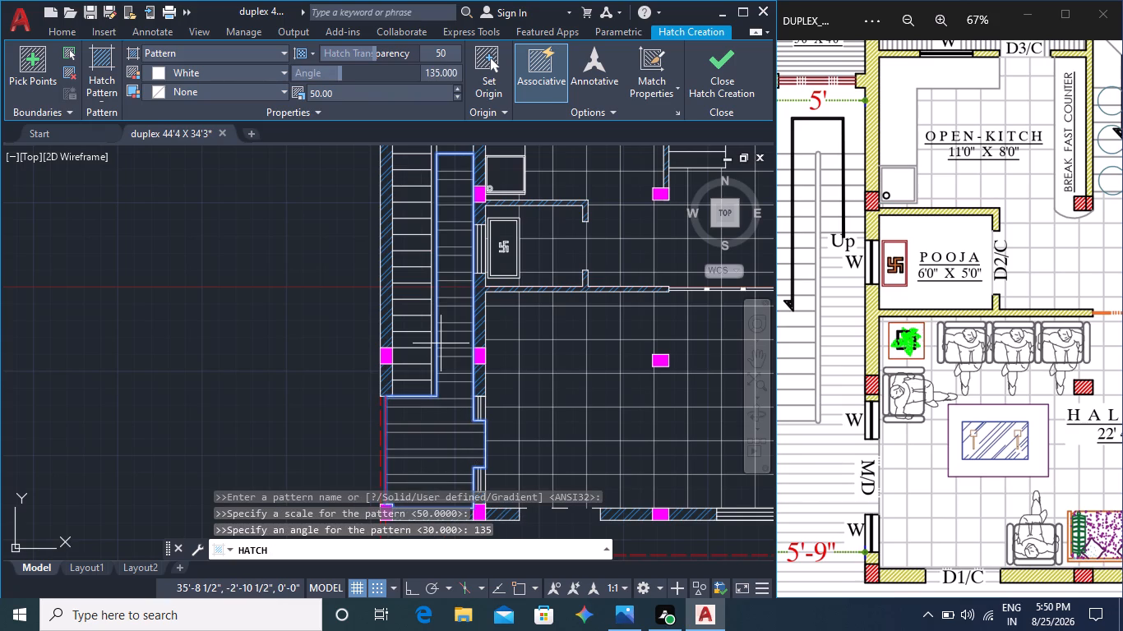
# Add the long strip between the front wall and the dashed red boundary to the hatch, and finish hatching.
pyautogui.moveTo(448, 463); pyautogui.dragTo(436, 334, button='middle')
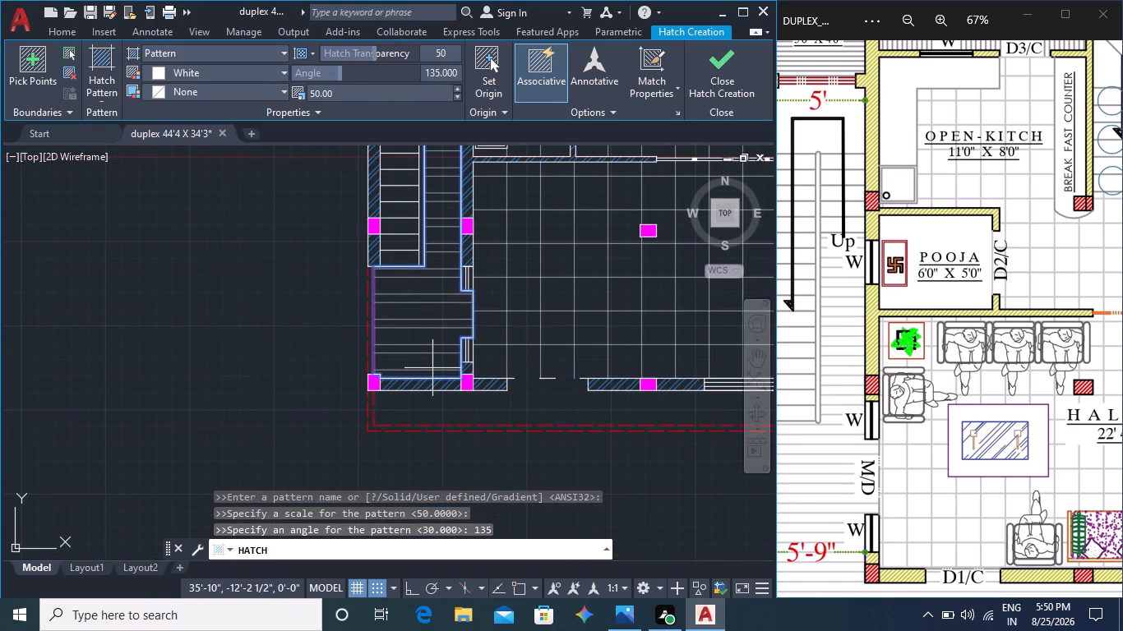
pyautogui.scroll(1, 456, 410)
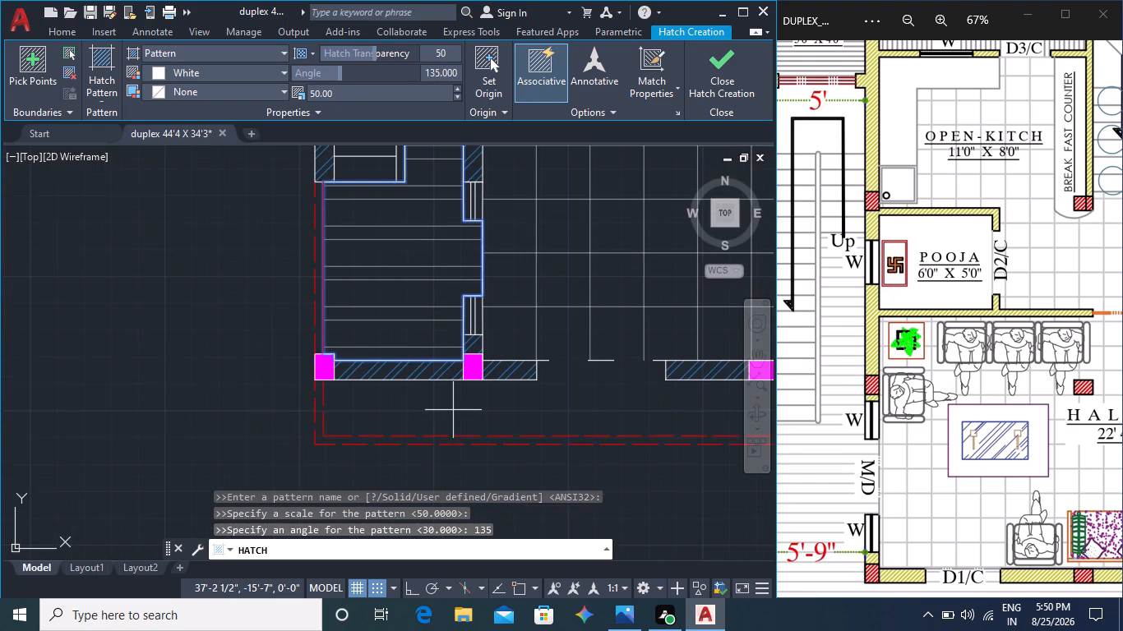
pyautogui.click(454, 410)
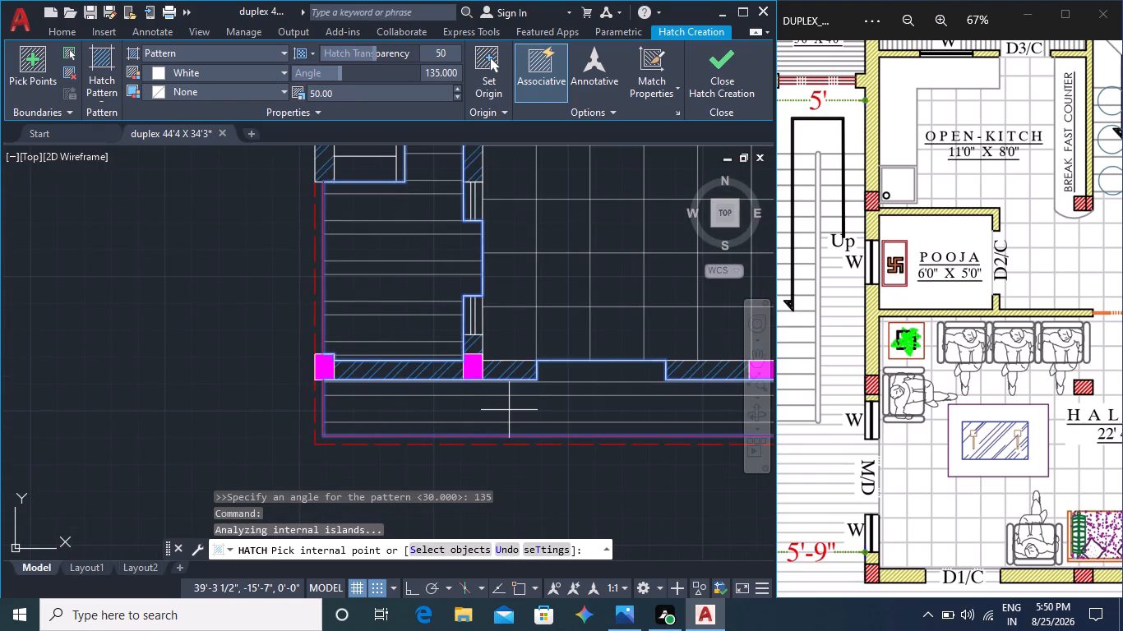
pyautogui.moveTo(525, 410); pyautogui.dragTo(187, 417, button='middle')
pyautogui.moveTo(412, 421); pyautogui.dragTo(155, 417, button='middle')
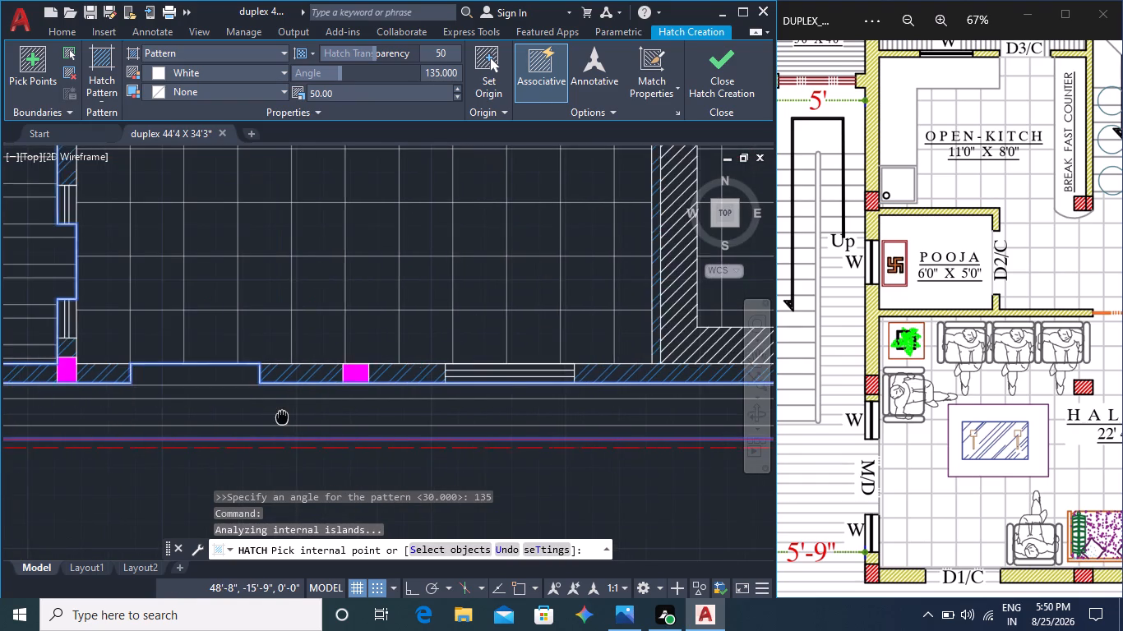
pyautogui.scroll(-1, 246, 421)
pyautogui.press('Escape')
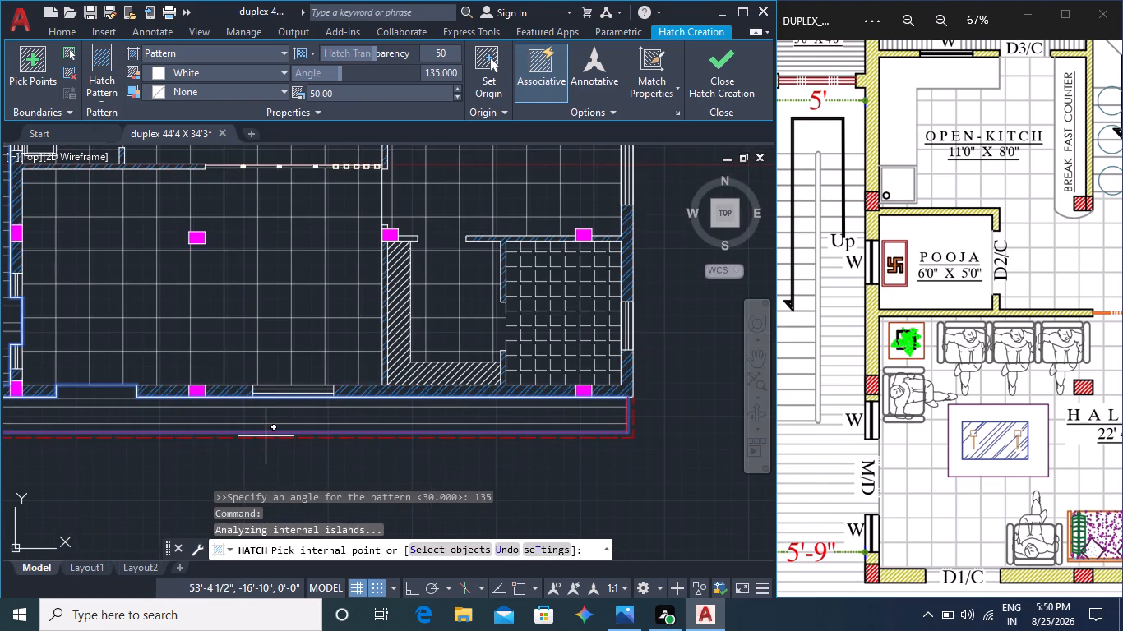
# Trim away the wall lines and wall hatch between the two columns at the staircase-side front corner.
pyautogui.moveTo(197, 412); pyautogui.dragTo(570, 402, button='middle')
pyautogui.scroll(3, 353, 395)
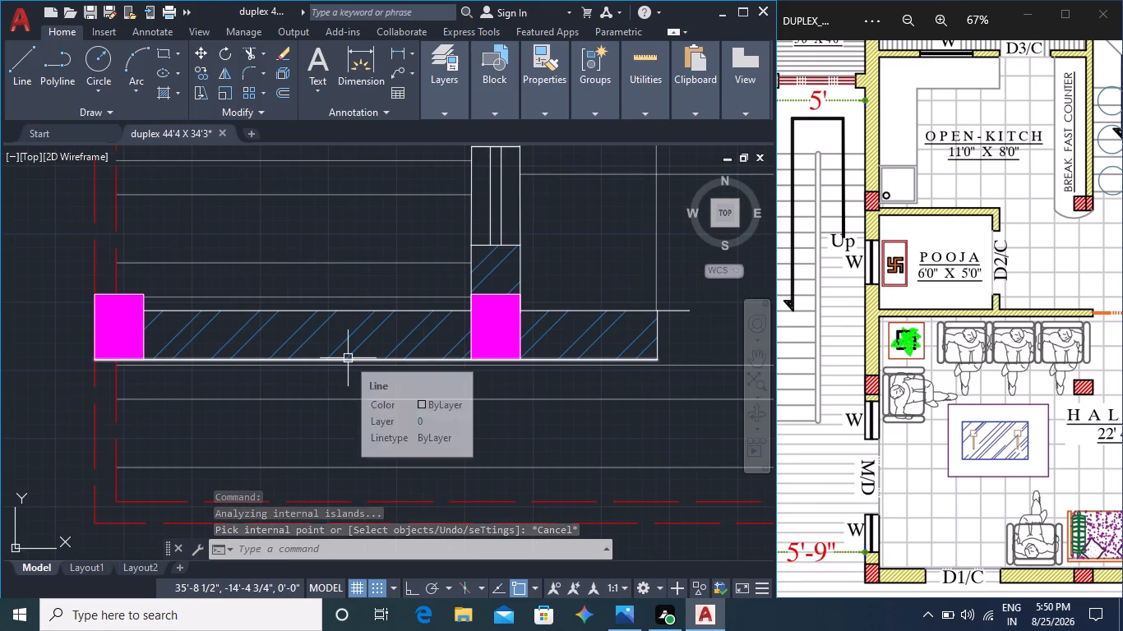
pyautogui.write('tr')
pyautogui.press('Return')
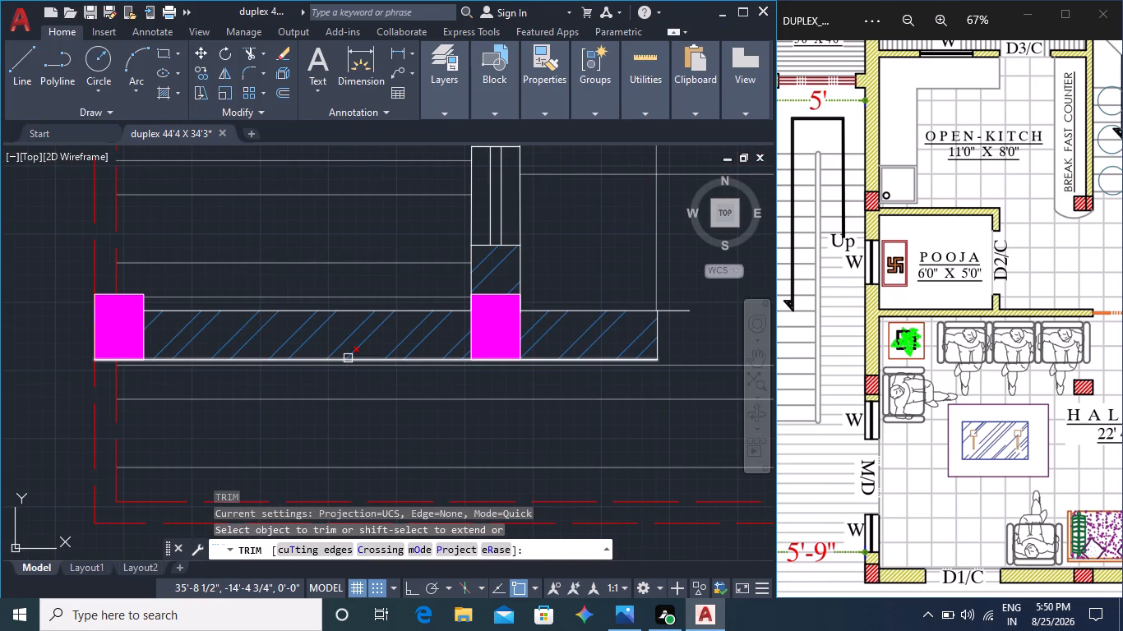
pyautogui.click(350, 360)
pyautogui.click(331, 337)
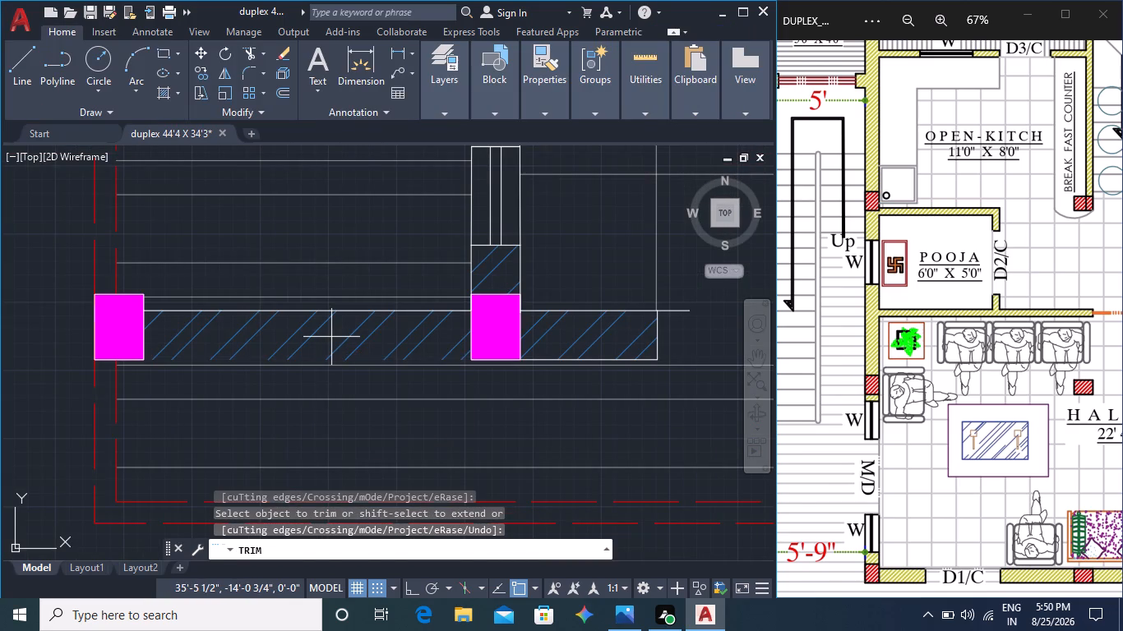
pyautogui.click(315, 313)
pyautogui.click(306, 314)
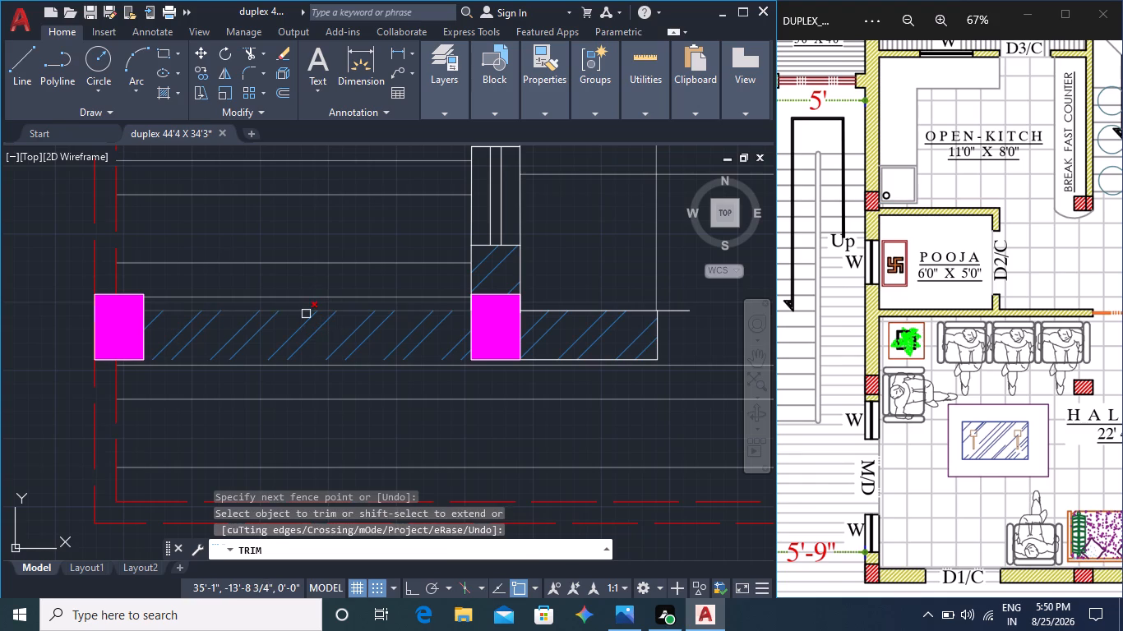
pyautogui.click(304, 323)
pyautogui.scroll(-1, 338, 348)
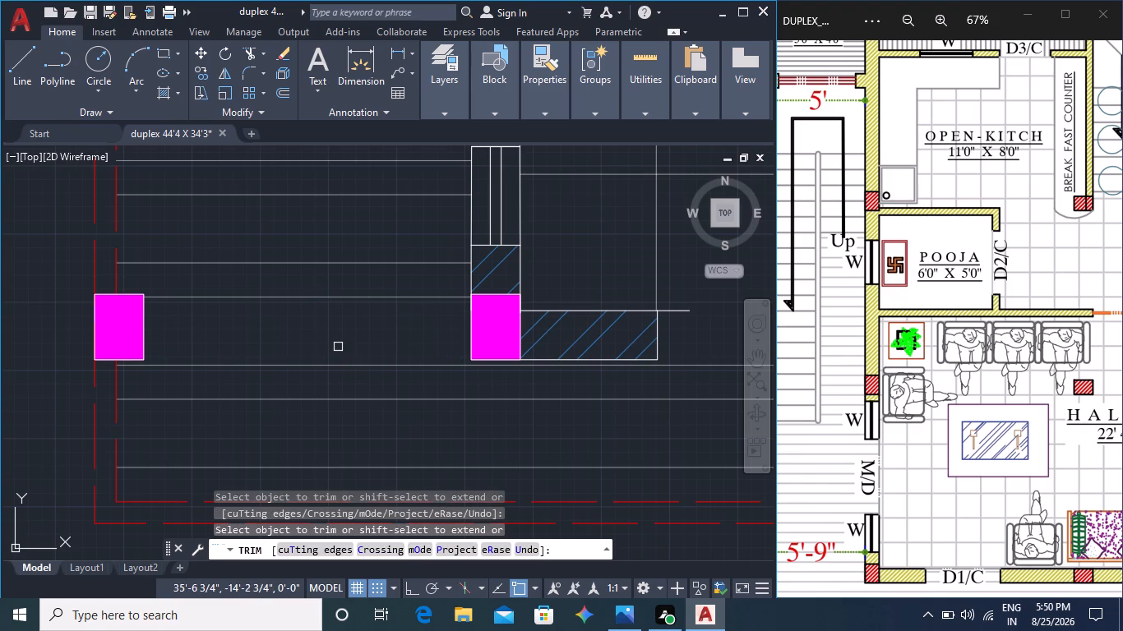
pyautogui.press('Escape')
# Compare the line hatch around the front corner with the same area of the reference plan.
pyautogui.click(323, 315)
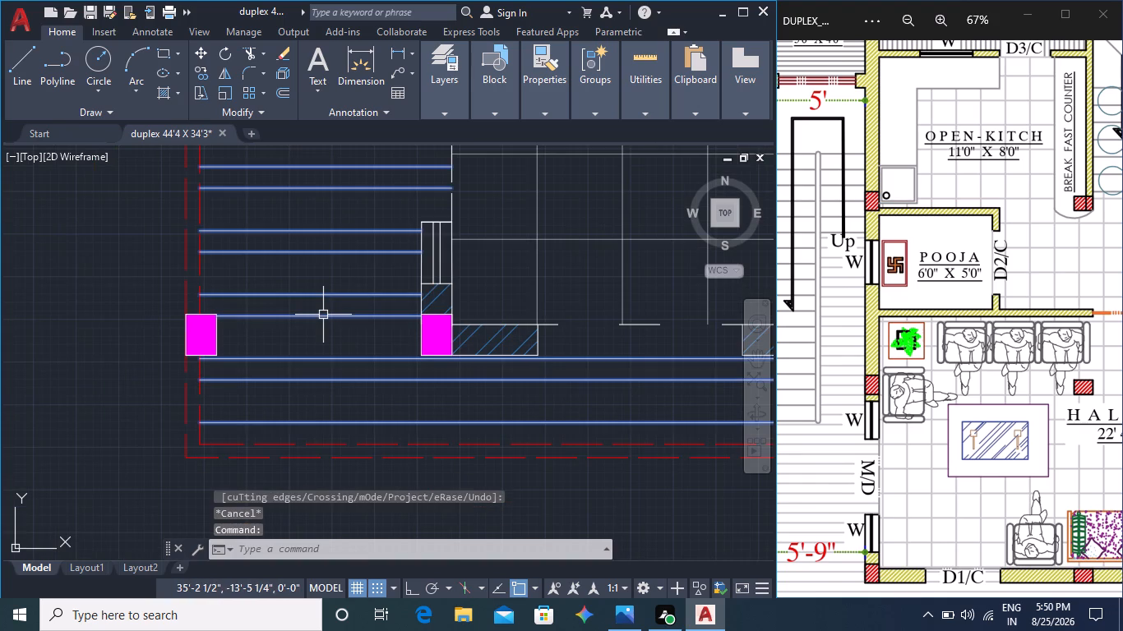
pyautogui.scroll(-3, 330, 368)
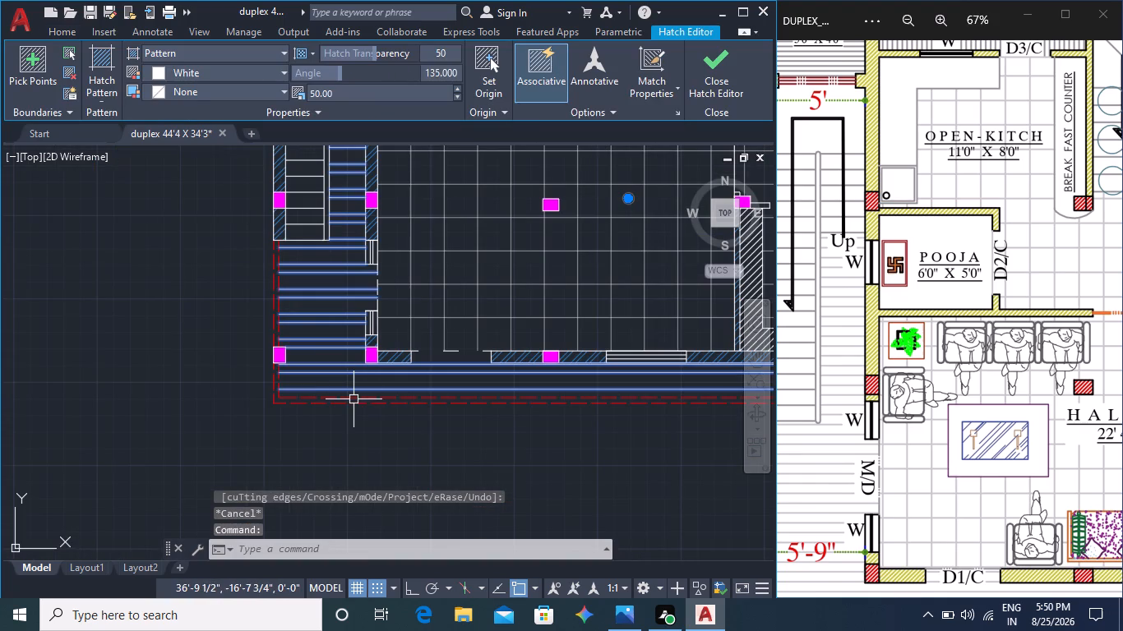
pyautogui.moveTo(349, 352); pyautogui.dragTo(305, 467, button='middle')
pyautogui.moveTo(313, 376); pyautogui.dragTo(307, 460, button='middle')
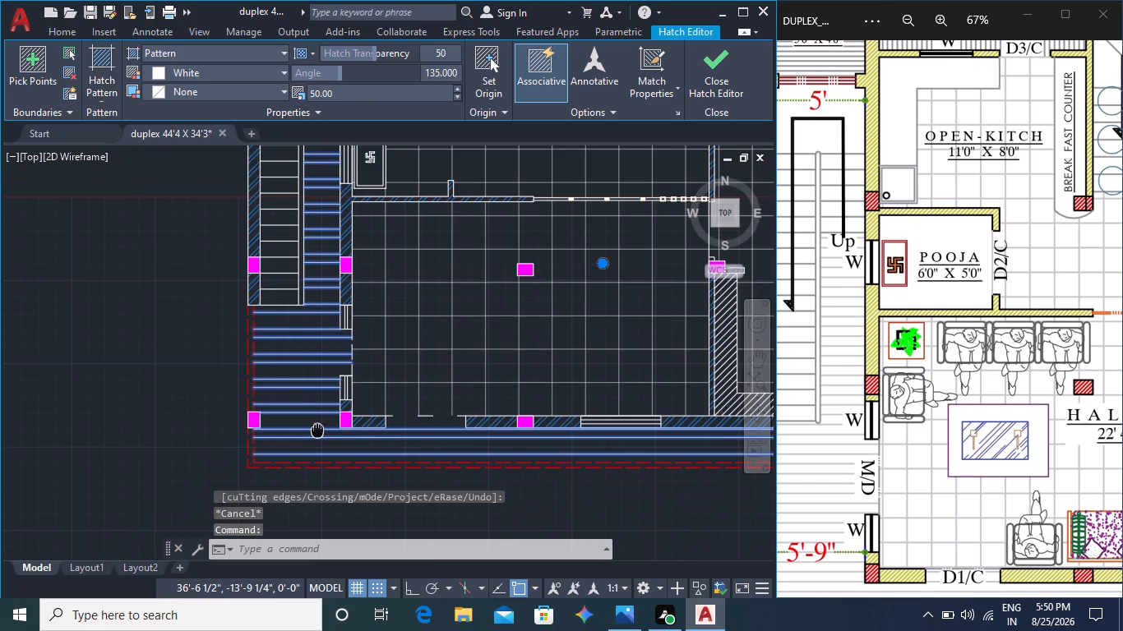
pyautogui.moveTo(307, 460); pyautogui.dragTo(314, 295, button='middle')
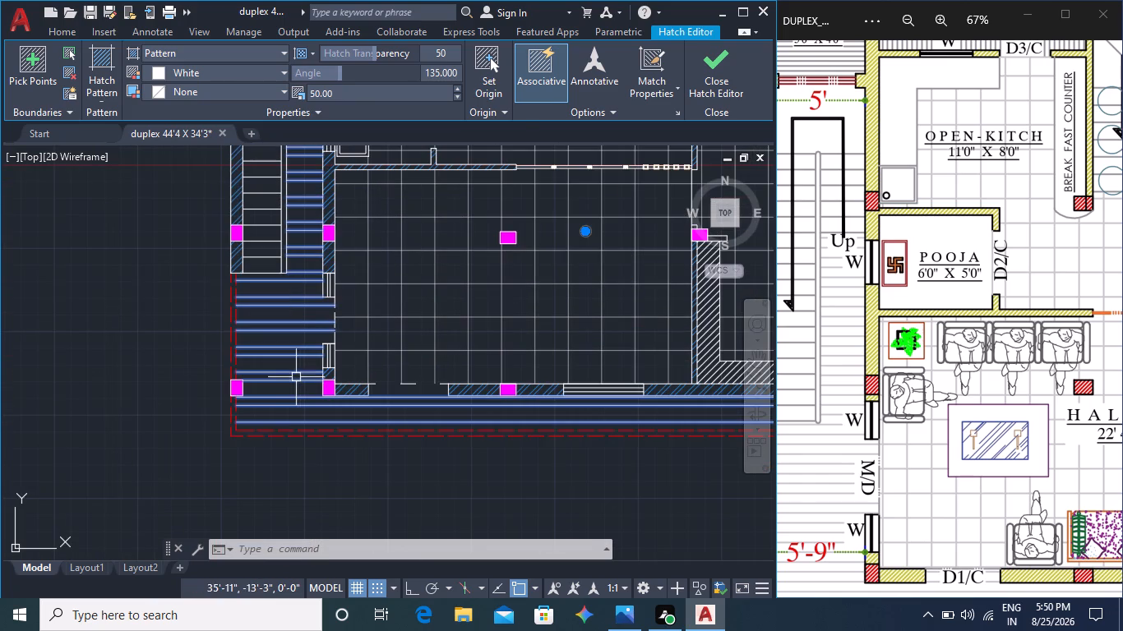
pyautogui.scroll(1, 286, 394)
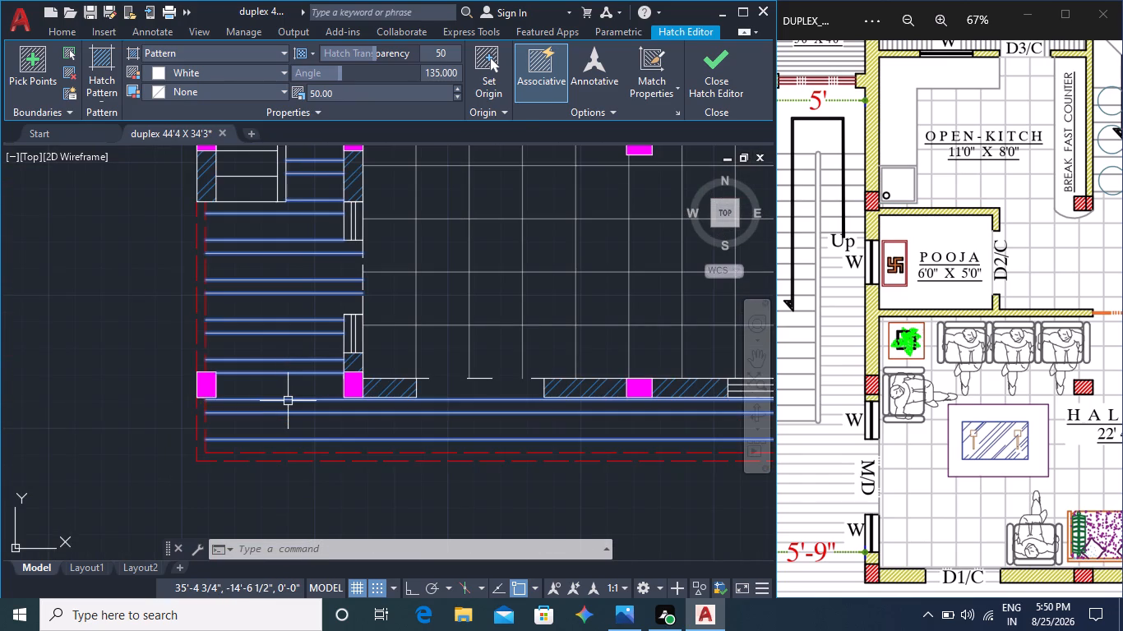
pyautogui.click(289, 398)
pyautogui.press('Escape')
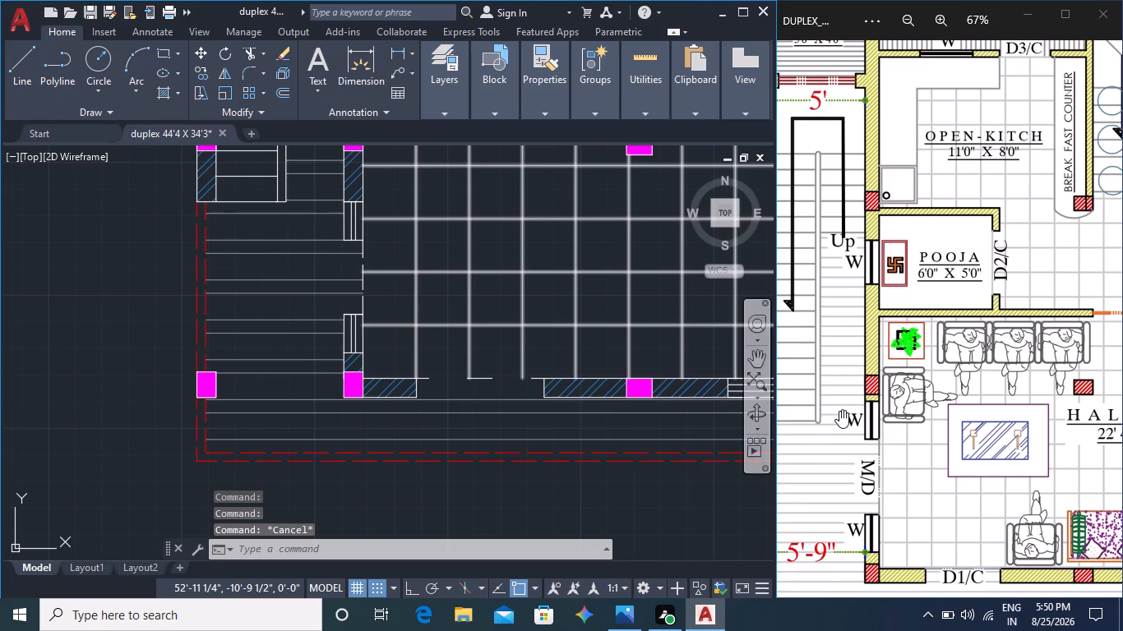
pyautogui.middleClick(839, 410)
pyautogui.moveTo(815, 415); pyautogui.dragTo(853, 334, button='middle')
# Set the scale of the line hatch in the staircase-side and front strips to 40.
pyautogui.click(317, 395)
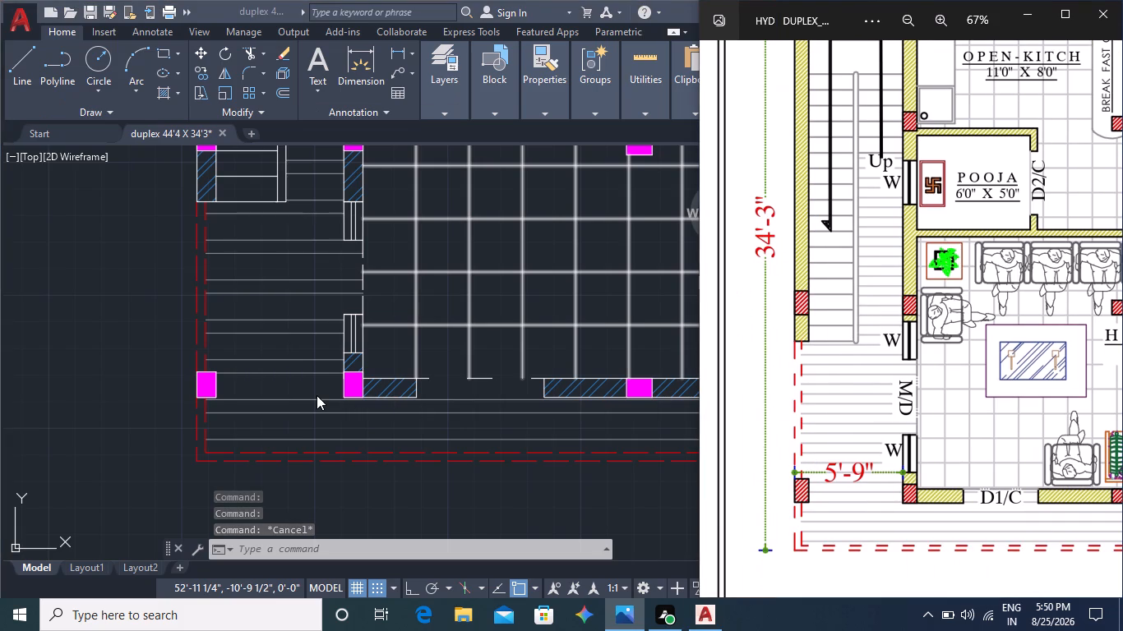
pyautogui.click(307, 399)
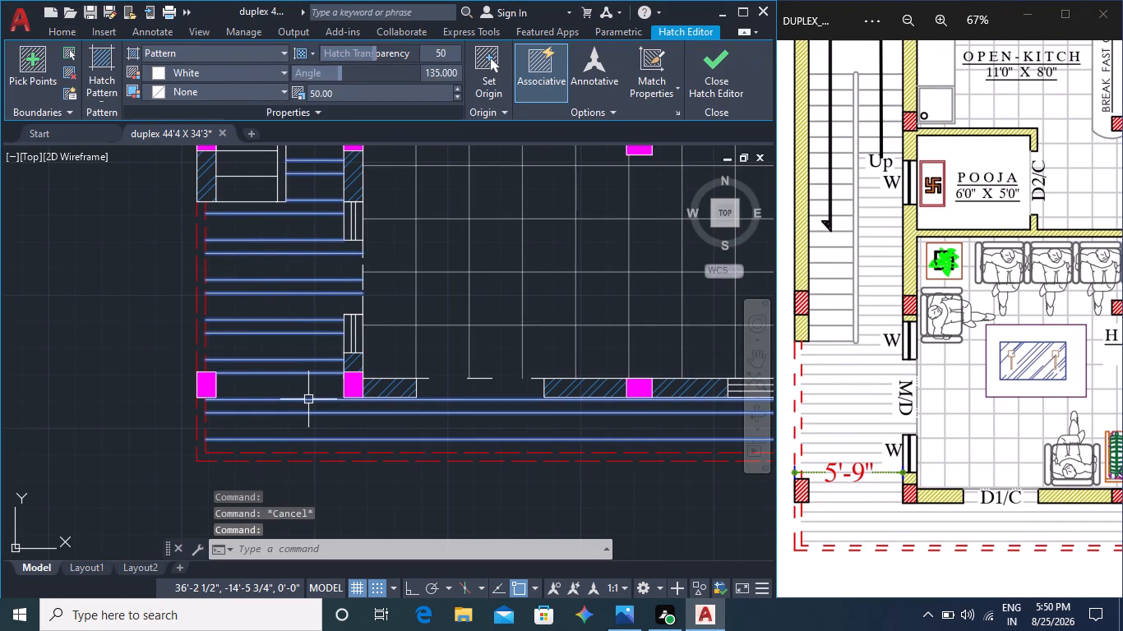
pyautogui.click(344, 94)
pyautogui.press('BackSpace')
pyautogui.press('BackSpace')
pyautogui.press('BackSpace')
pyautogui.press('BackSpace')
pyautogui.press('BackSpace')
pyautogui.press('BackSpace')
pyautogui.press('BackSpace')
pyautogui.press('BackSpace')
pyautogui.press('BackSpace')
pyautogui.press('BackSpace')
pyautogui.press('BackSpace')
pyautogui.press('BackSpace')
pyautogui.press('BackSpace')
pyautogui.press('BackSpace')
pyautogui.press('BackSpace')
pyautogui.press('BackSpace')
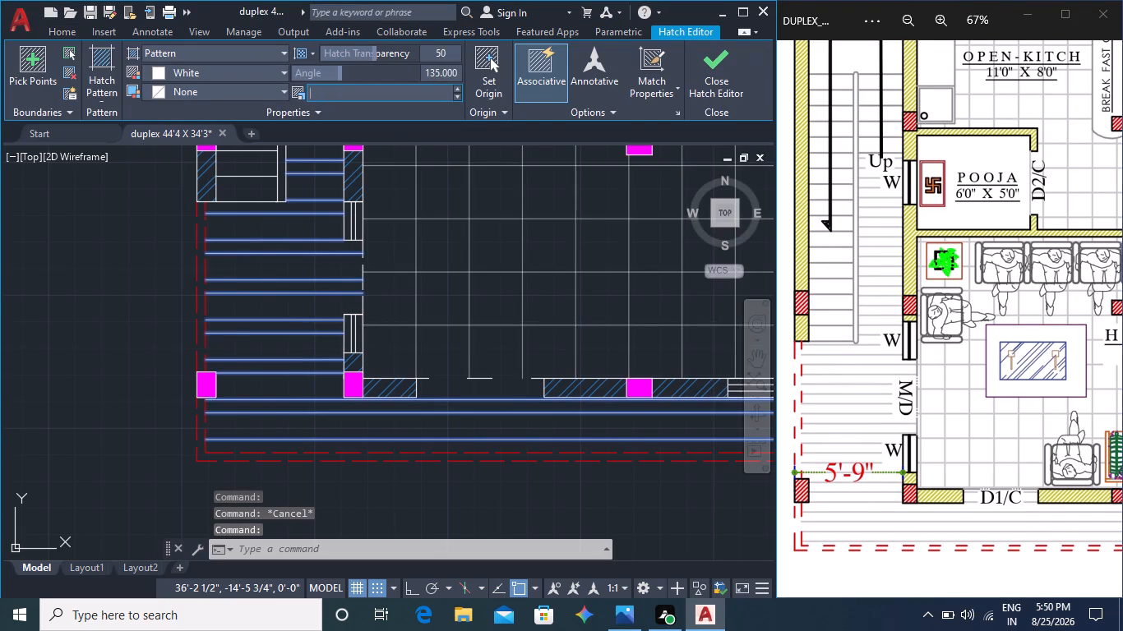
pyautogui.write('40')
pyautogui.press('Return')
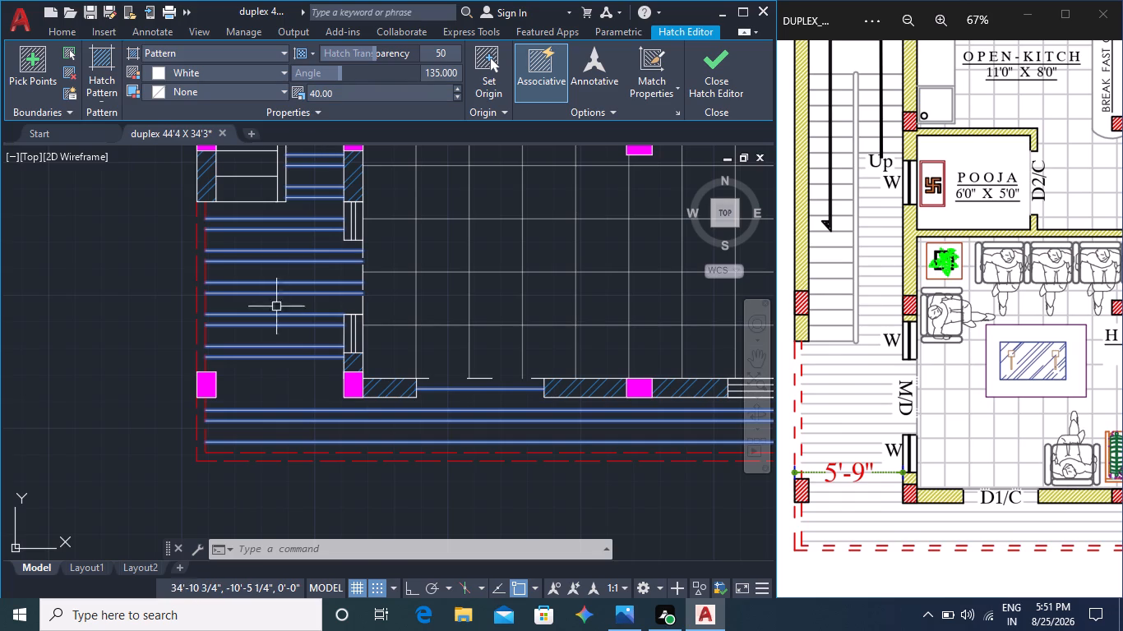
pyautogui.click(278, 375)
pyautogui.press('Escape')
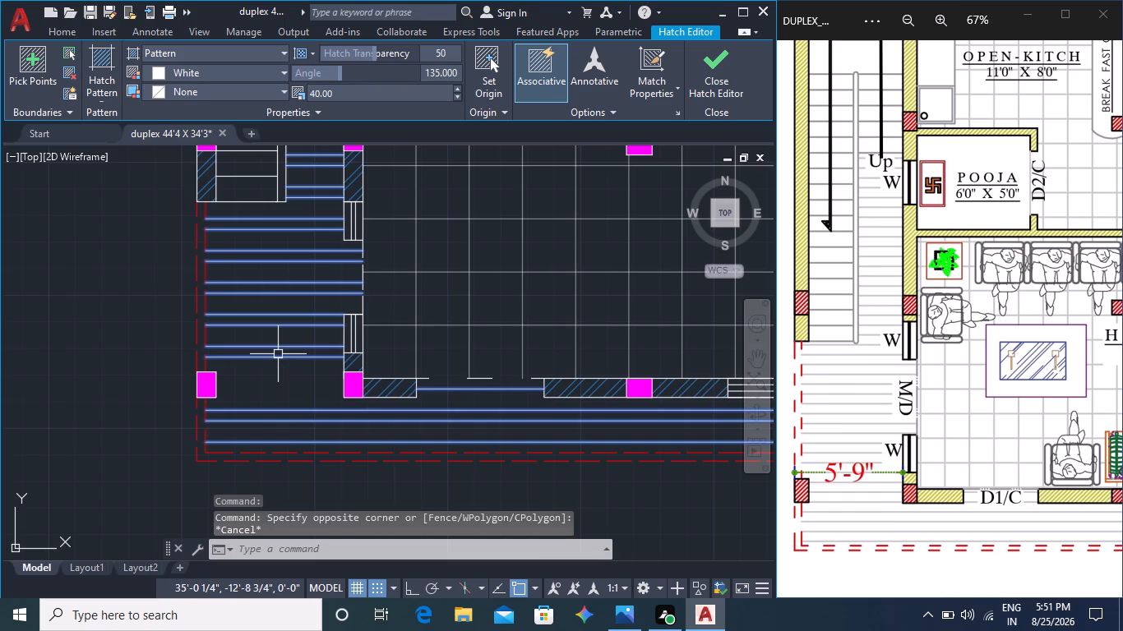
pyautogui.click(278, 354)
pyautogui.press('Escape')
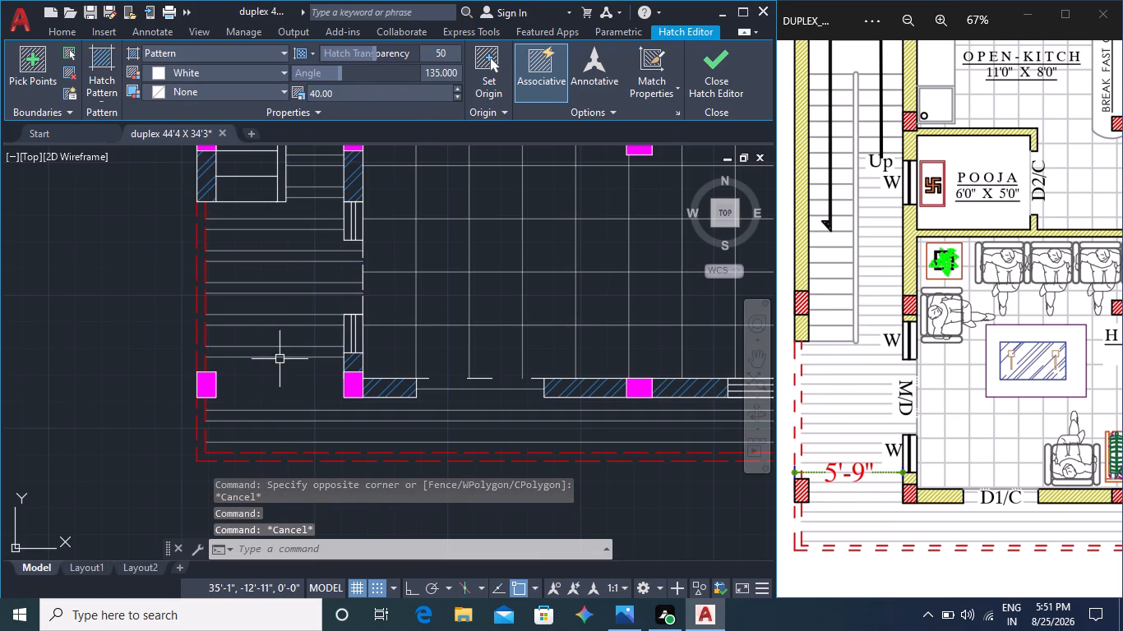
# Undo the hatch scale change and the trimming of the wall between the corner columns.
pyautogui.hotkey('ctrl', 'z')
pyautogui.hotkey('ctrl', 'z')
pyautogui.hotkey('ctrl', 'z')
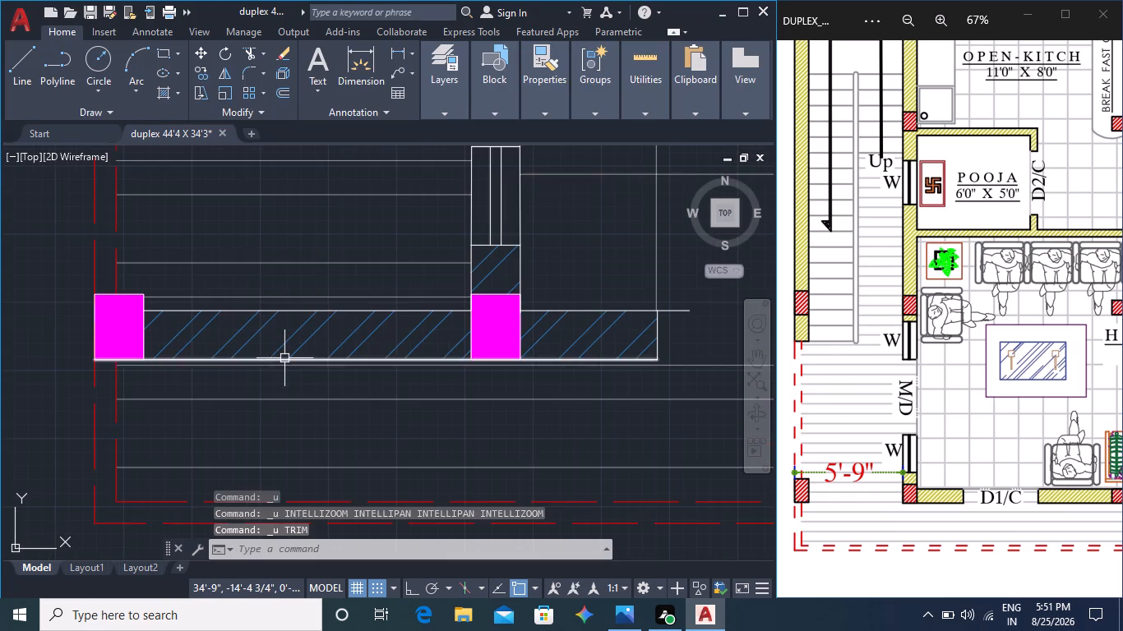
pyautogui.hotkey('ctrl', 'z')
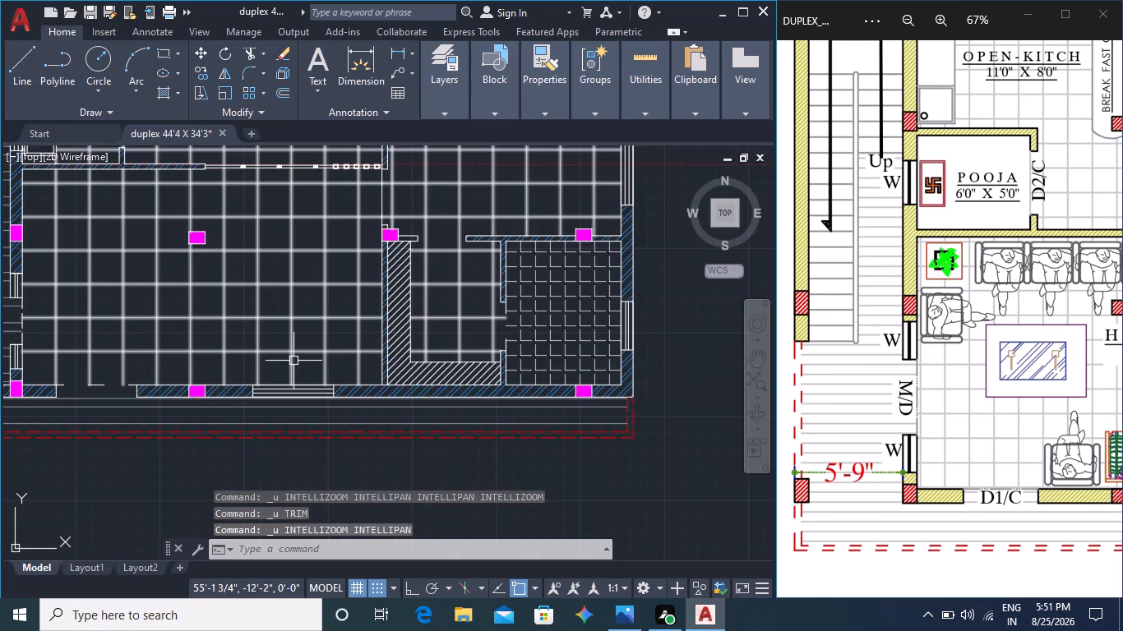
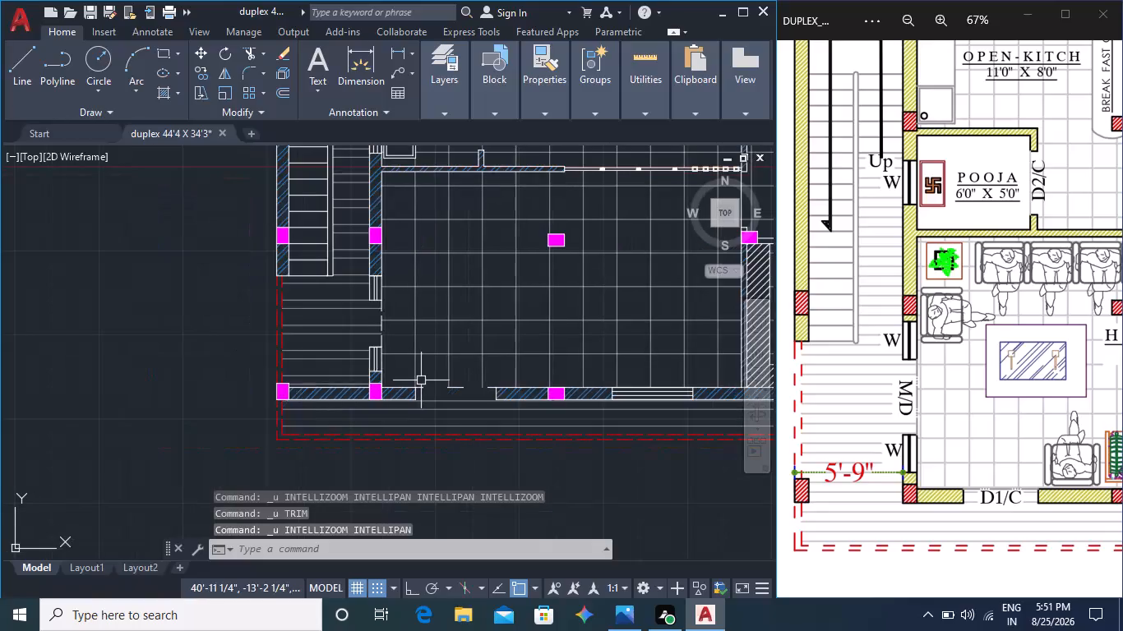
# Undo the line hatch in the staircase-side and front strips.
pyautogui.hotkey('ctrl', 'z')
pyautogui.hotkey('ctrl', 'z')
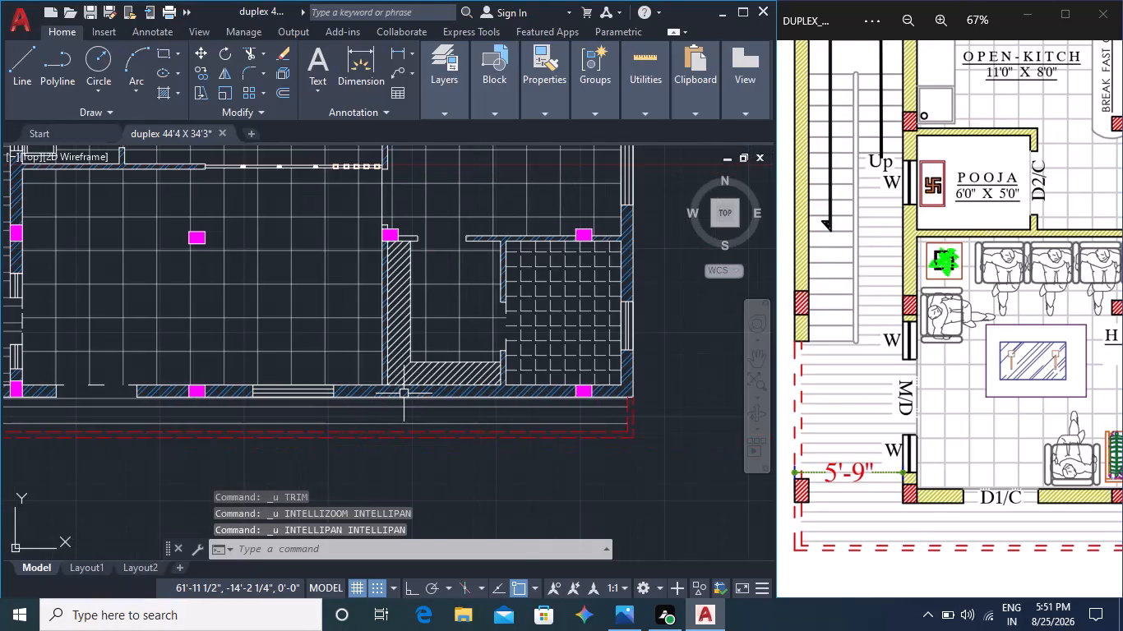
# Trim away the wall lines and wall hatch between the two columns at the staircase-side front corner.
pyautogui.moveTo(446, 455); pyautogui.dragTo(455, 232, button='middle')
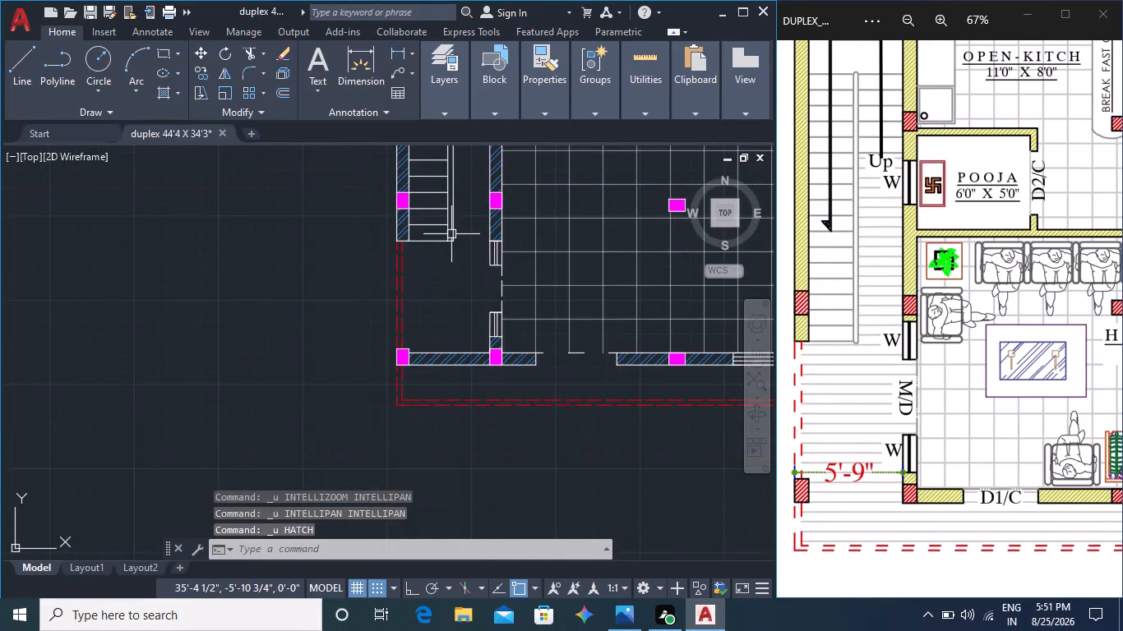
pyautogui.scroll(2, 455, 378)
pyautogui.click(487, 378)
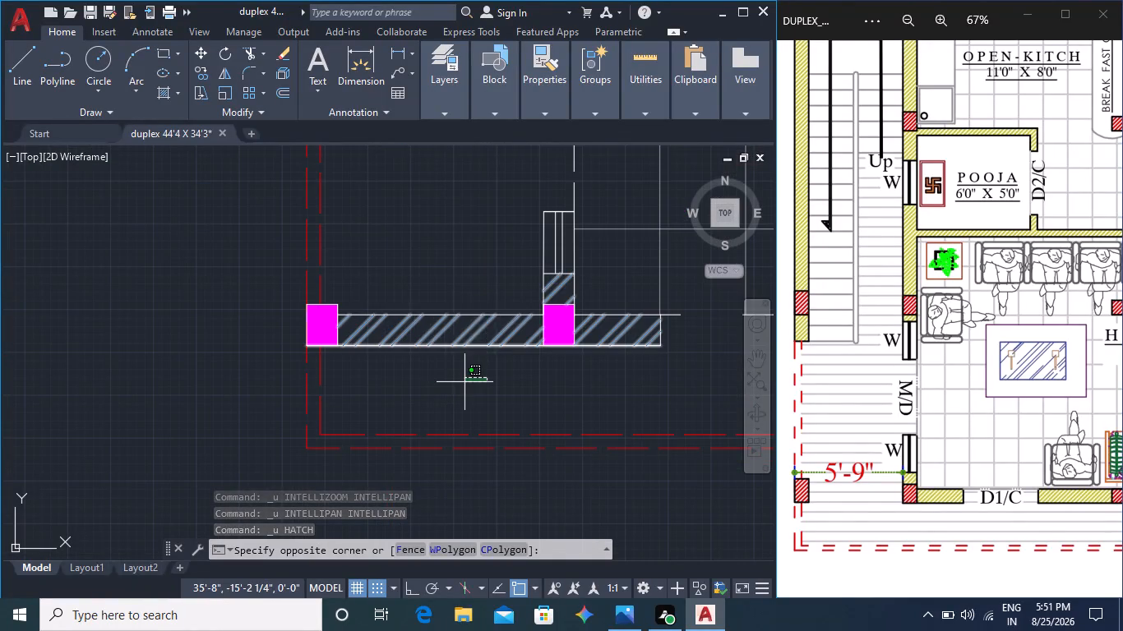
pyautogui.press('Escape')
pyautogui.write('tr')
pyautogui.press('Return')
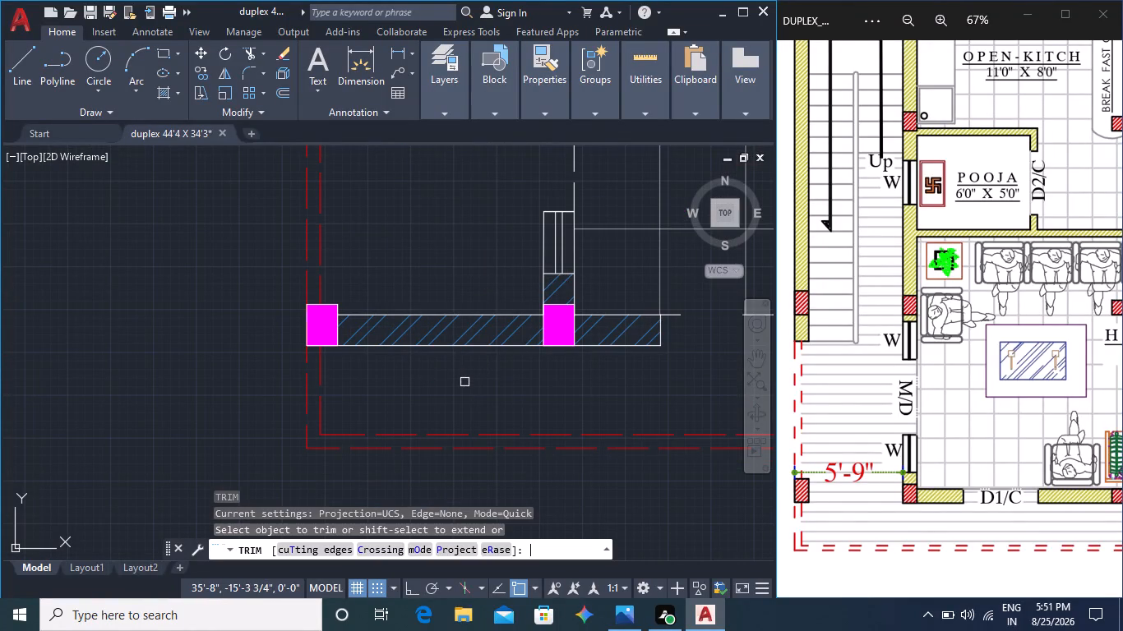
pyautogui.click(464, 382)
pyautogui.click(402, 267)
pyautogui.click(463, 424)
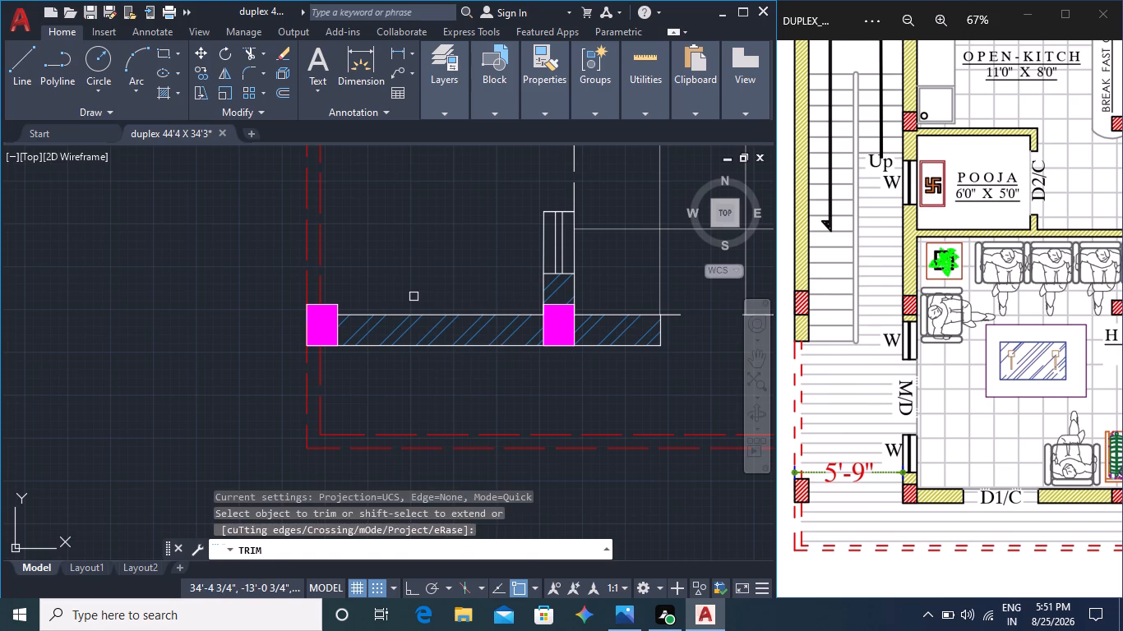
pyautogui.click(435, 327)
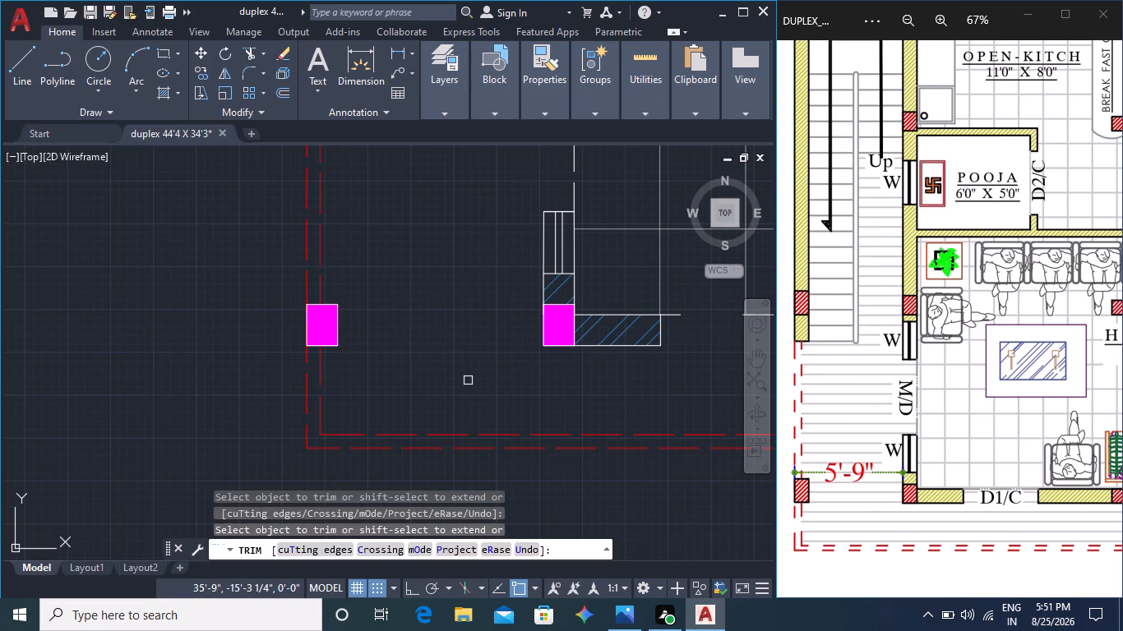
pyautogui.press('Escape')
# Set up a white ANSI32 hatch with scale 50, transparency 50 and angle 135.
pyautogui.press('h')
pyautogui.press('Return')
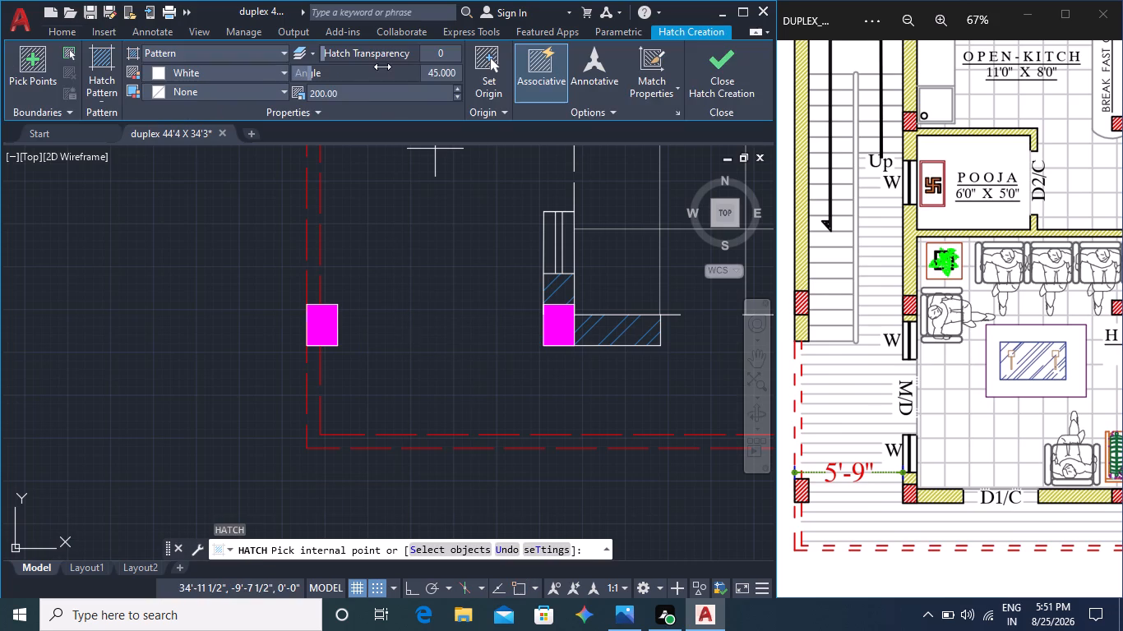
pyautogui.click(363, 92)
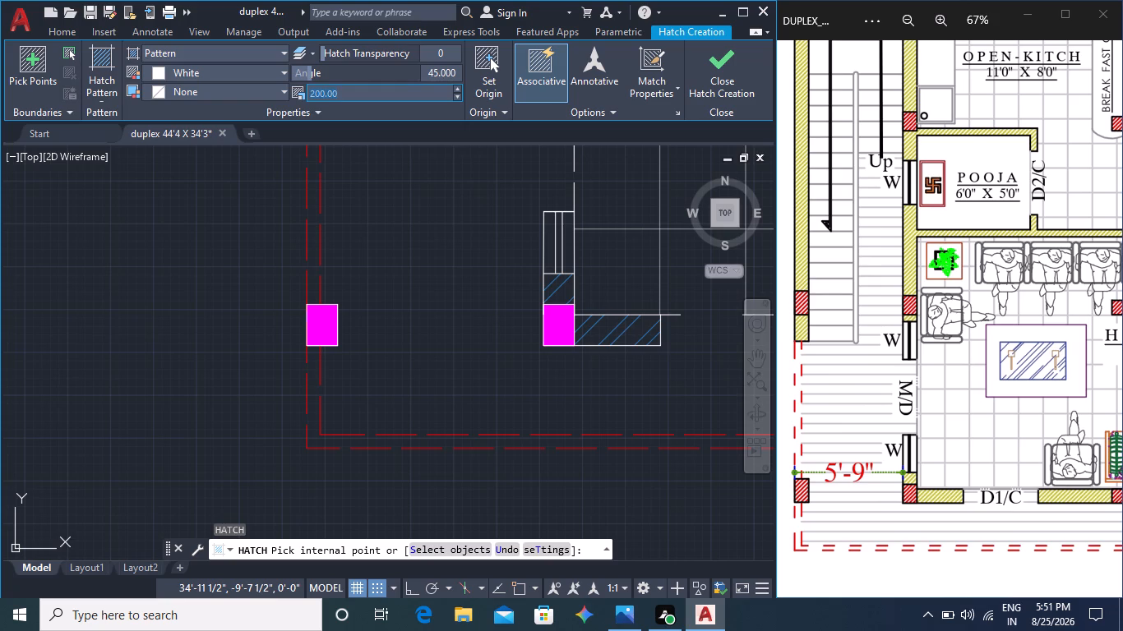
pyautogui.press('BackSpace')
pyautogui.write('50')
pyautogui.press('Return')
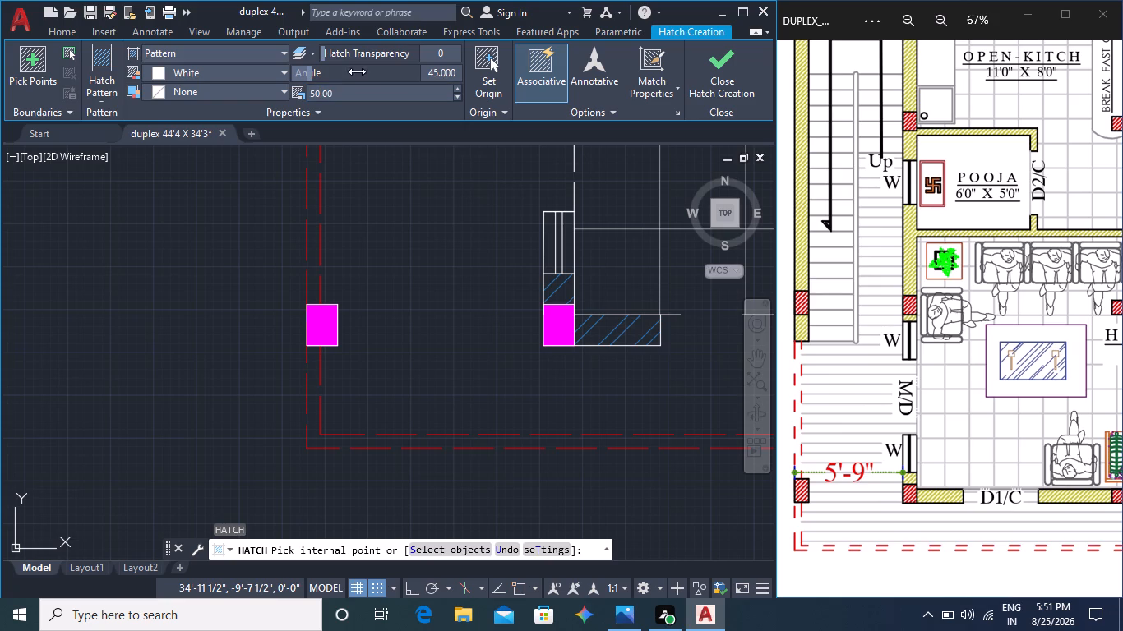
pyautogui.click(441, 51)
pyautogui.scroll(1, 452, 55)
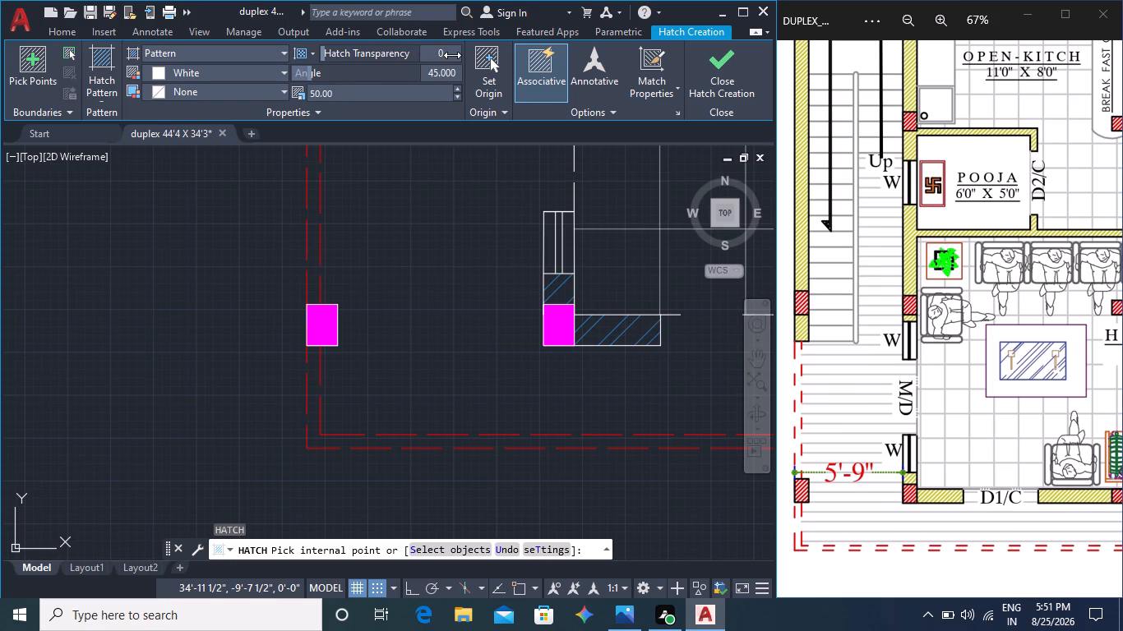
pyautogui.click(452, 55)
pyautogui.click(446, 53)
pyautogui.press('BackSpace')
pyautogui.write('50')
pyautogui.press('Return')
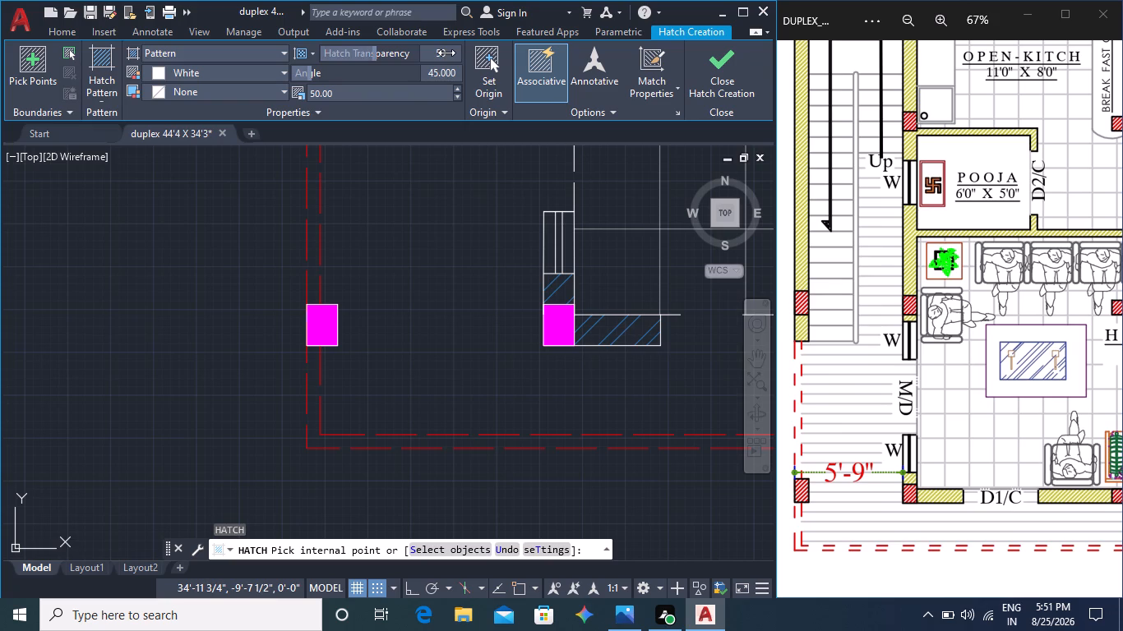
pyautogui.doubleClick(447, 73)
pyautogui.press('BackSpace')
pyautogui.write('135')
pyautogui.press('Return')
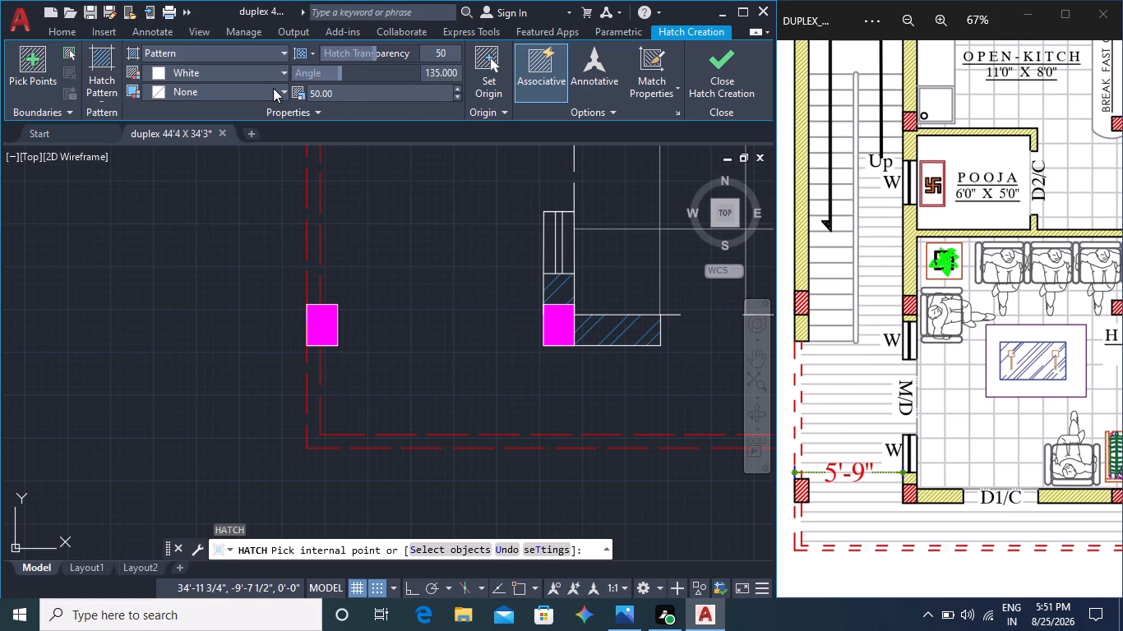
pyautogui.click(95, 56)
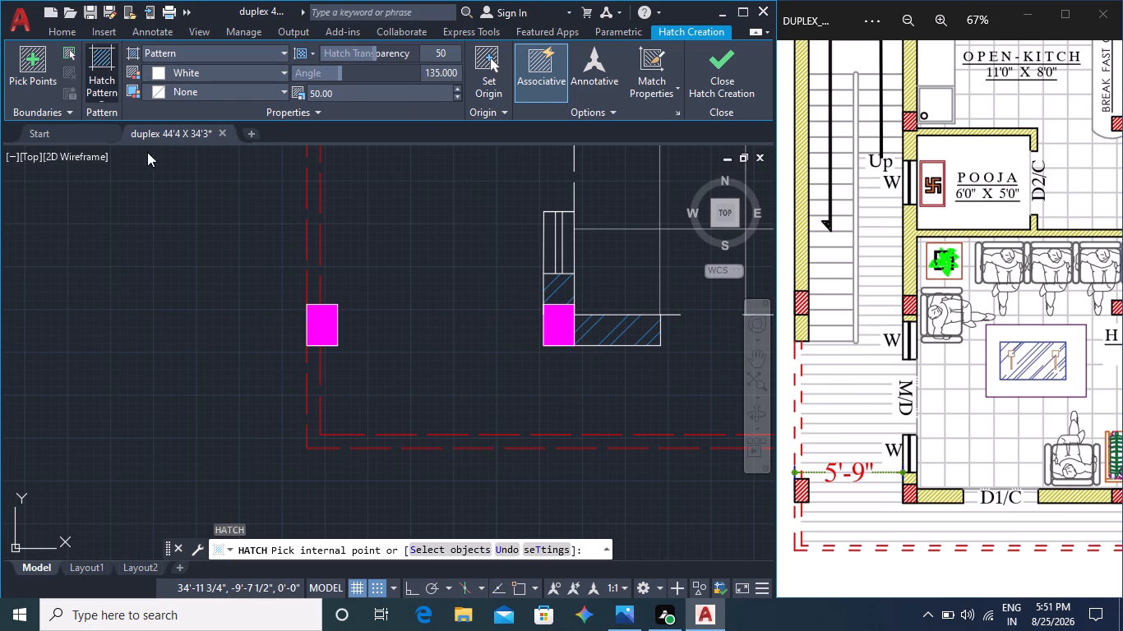
pyautogui.scroll(7, 118, 140)
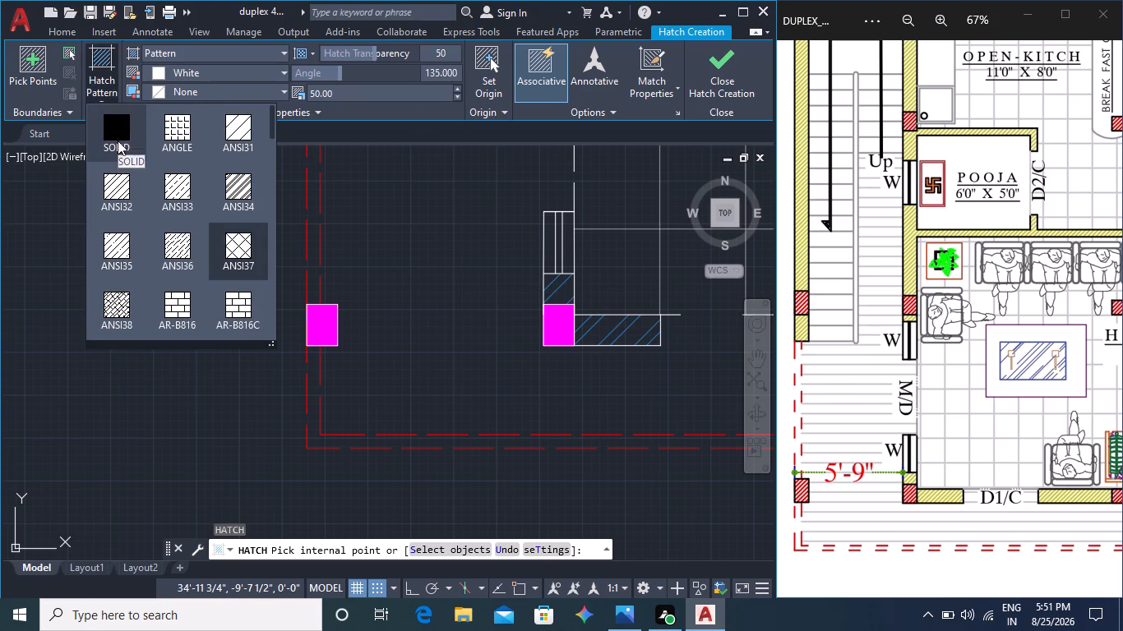
pyautogui.click(123, 187)
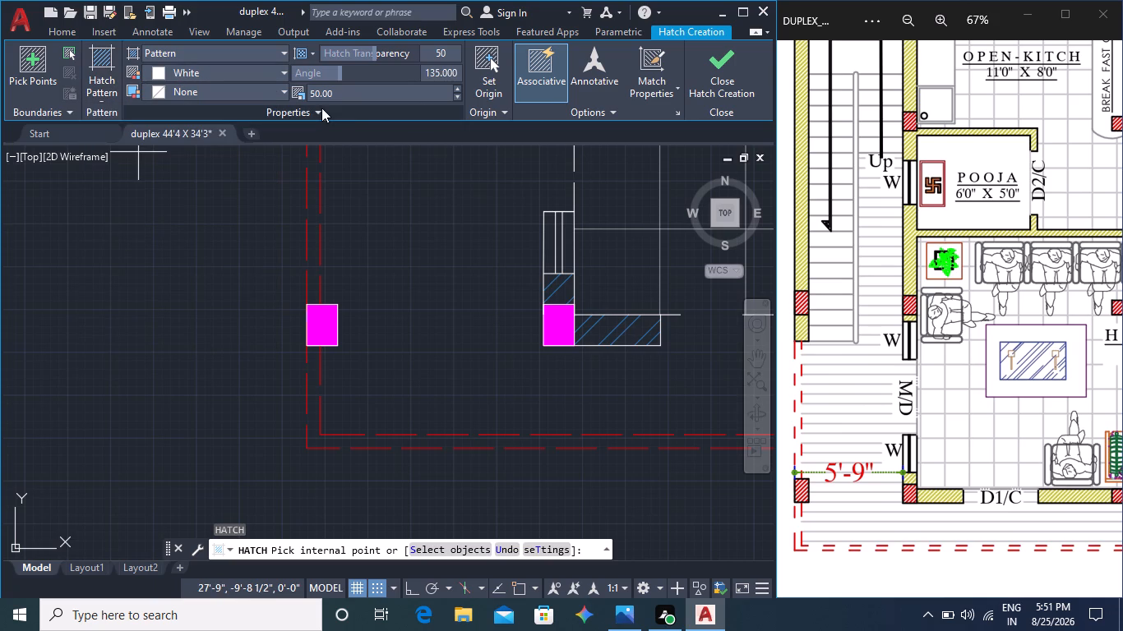
# Fill the connected strips beside the staircase and along the front with the horizontal line hatch.
pyautogui.click(406, 307)
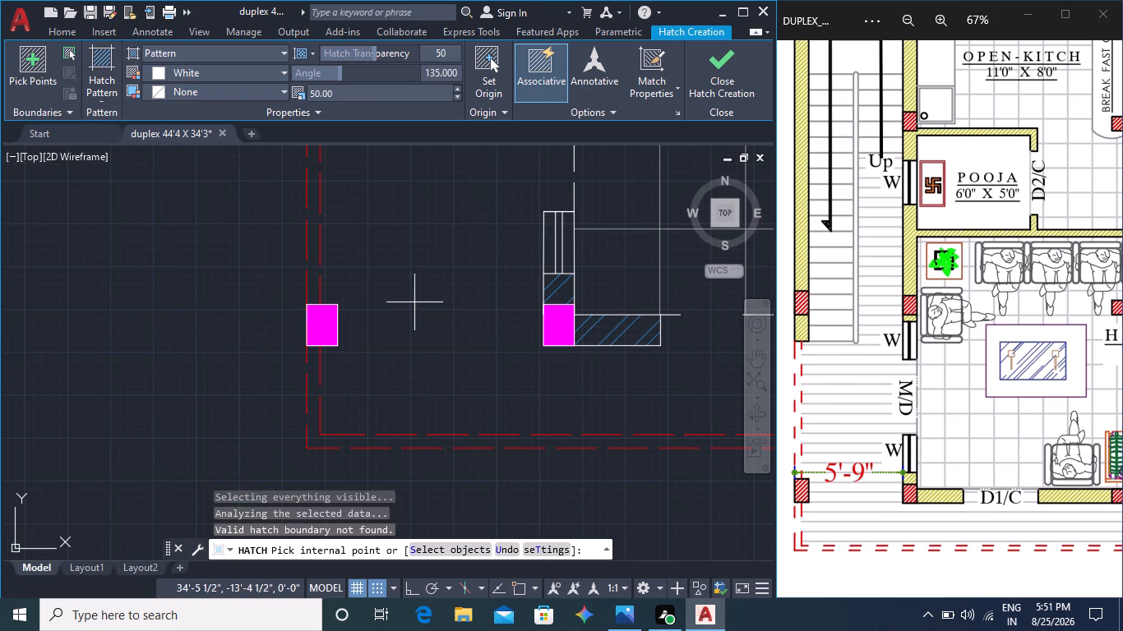
pyautogui.scroll(-2, 415, 301)
pyautogui.moveTo(416, 302); pyautogui.dragTo(355, 353, button='middle')
pyautogui.click(372, 318)
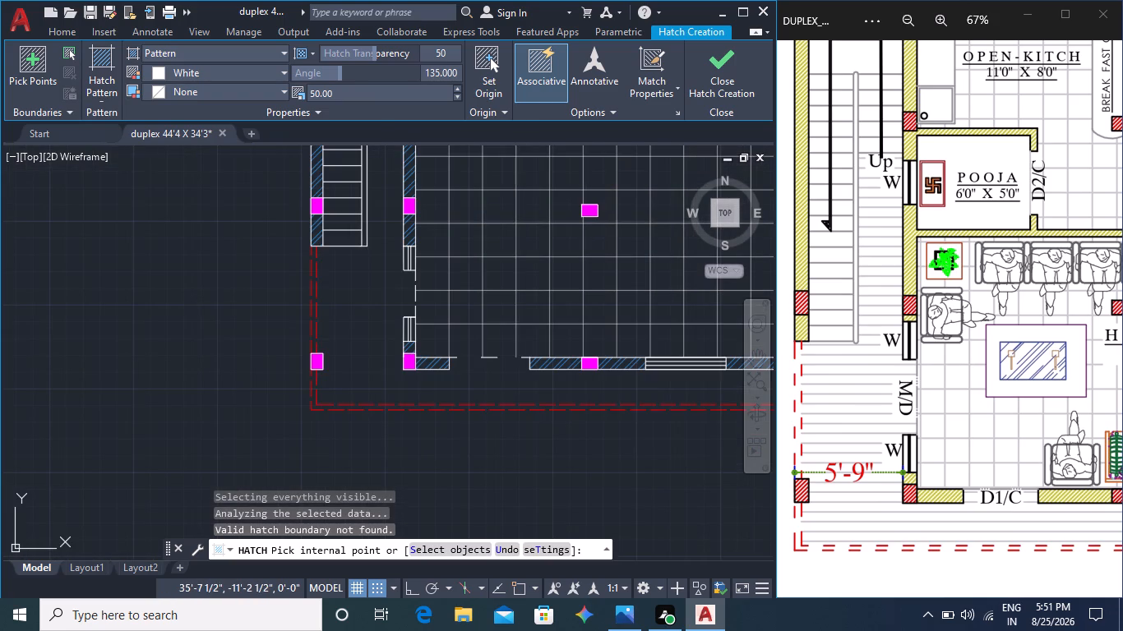
pyautogui.moveTo(379, 328); pyautogui.dragTo(315, 411, button='middle')
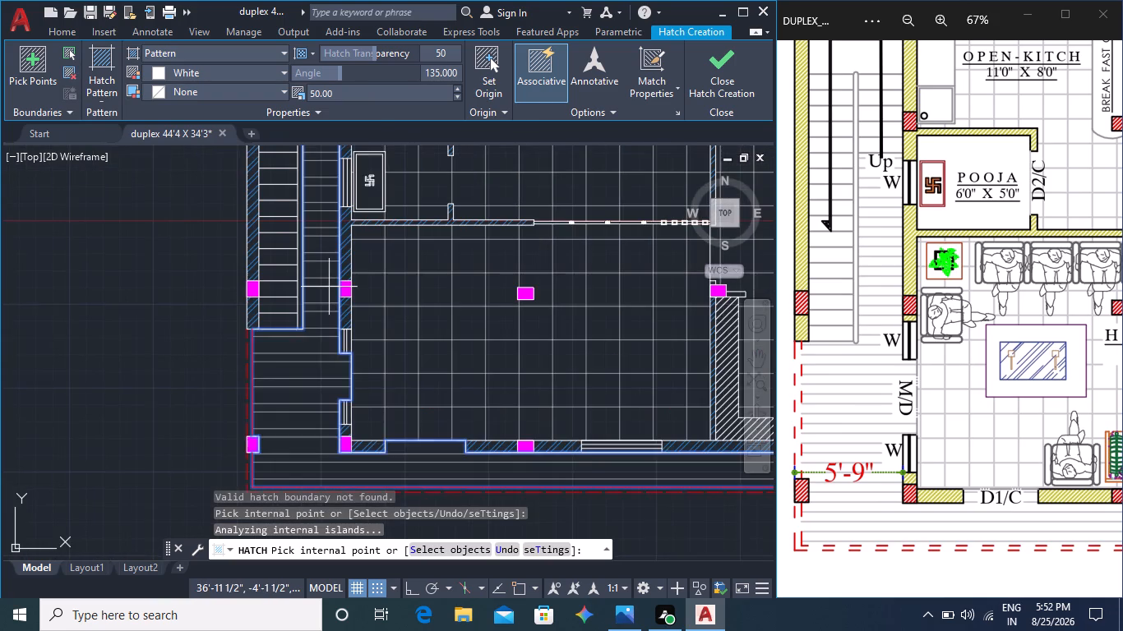
pyautogui.moveTo(329, 288); pyautogui.dragTo(305, 268, button='middle')
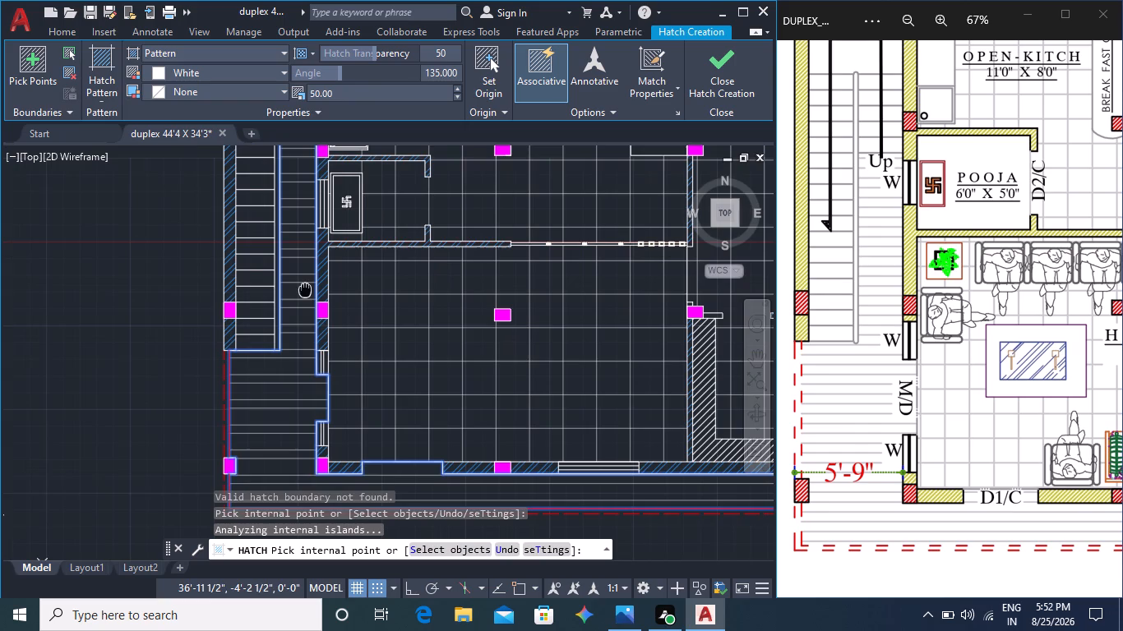
pyautogui.press('Escape')
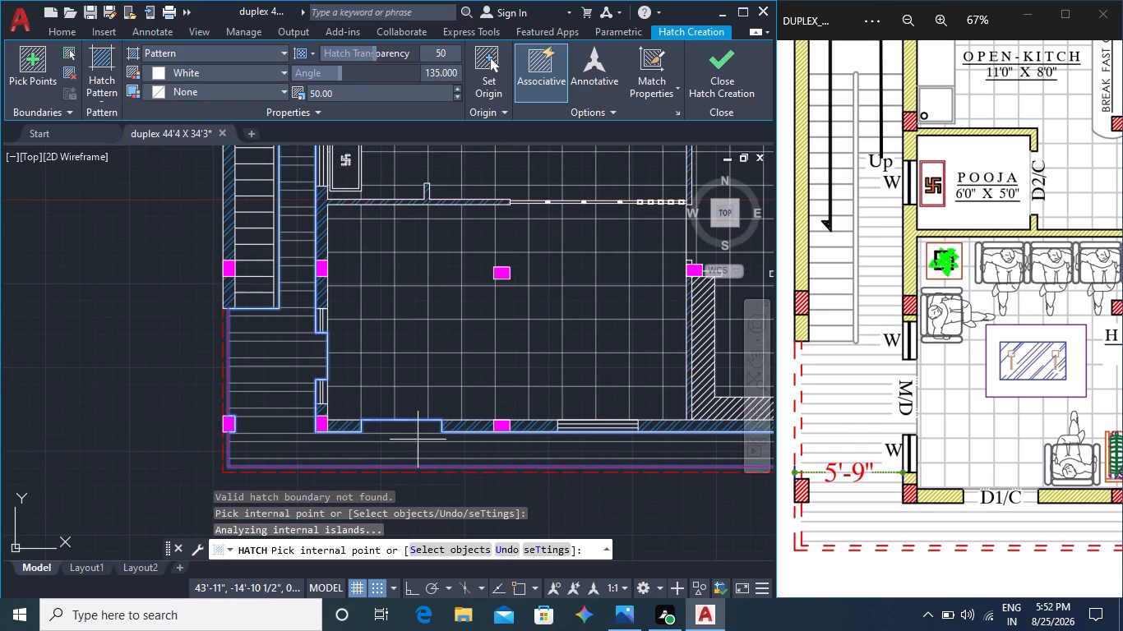
# Set the colour of the line hatch in the staircase-side and front strips to index colour White.
pyautogui.moveTo(282, 335); pyautogui.dragTo(270, 455, button='middle')
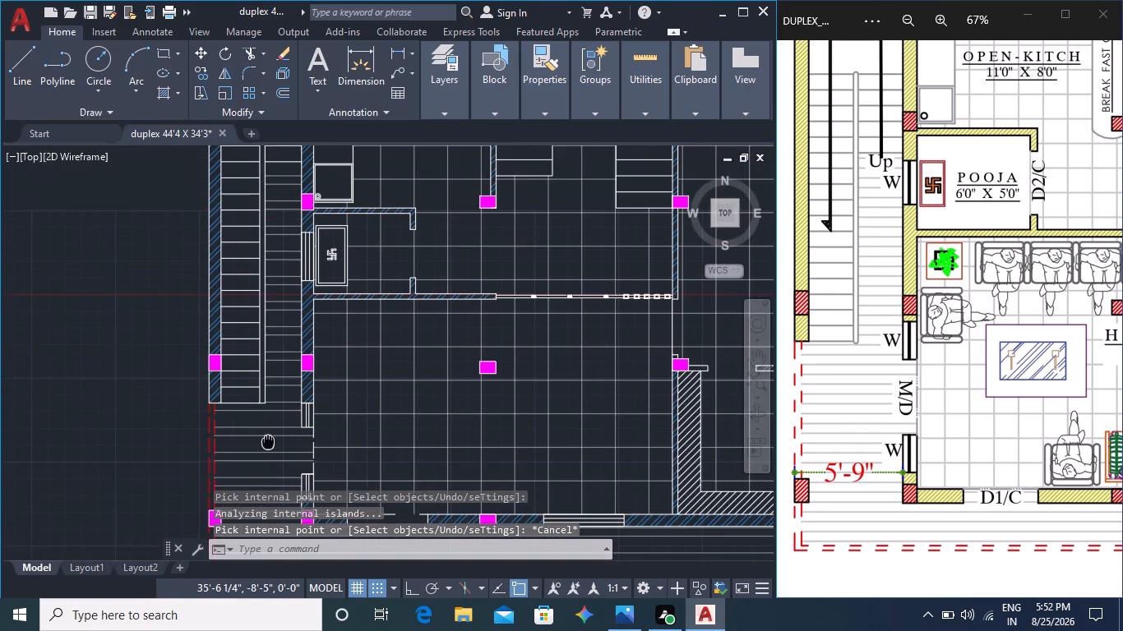
pyautogui.click(283, 360)
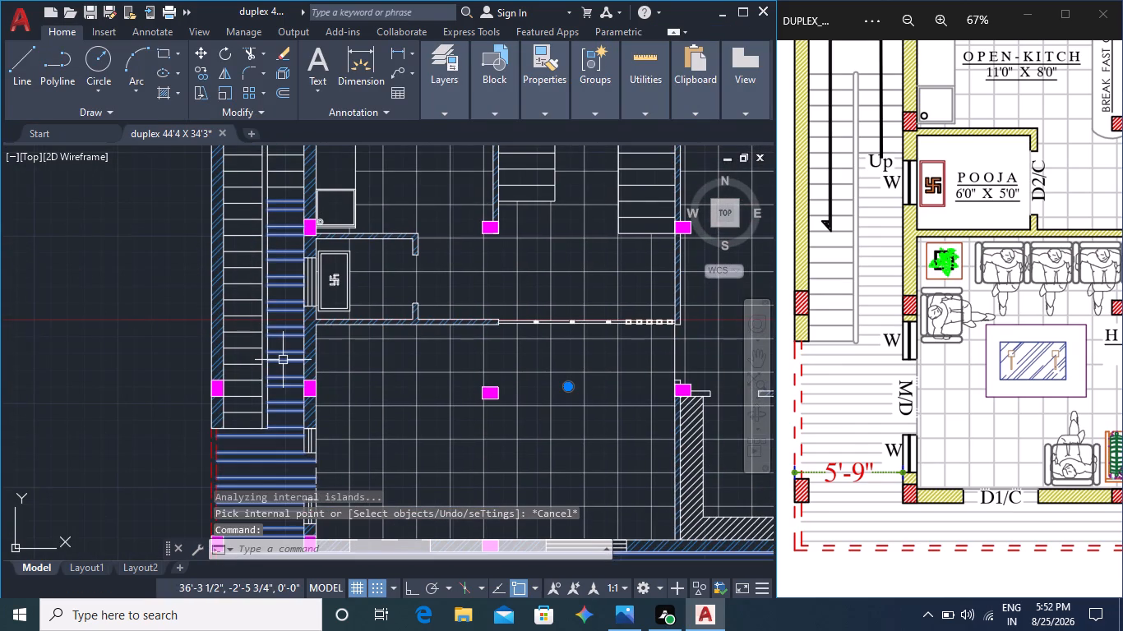
pyautogui.click(183, 71)
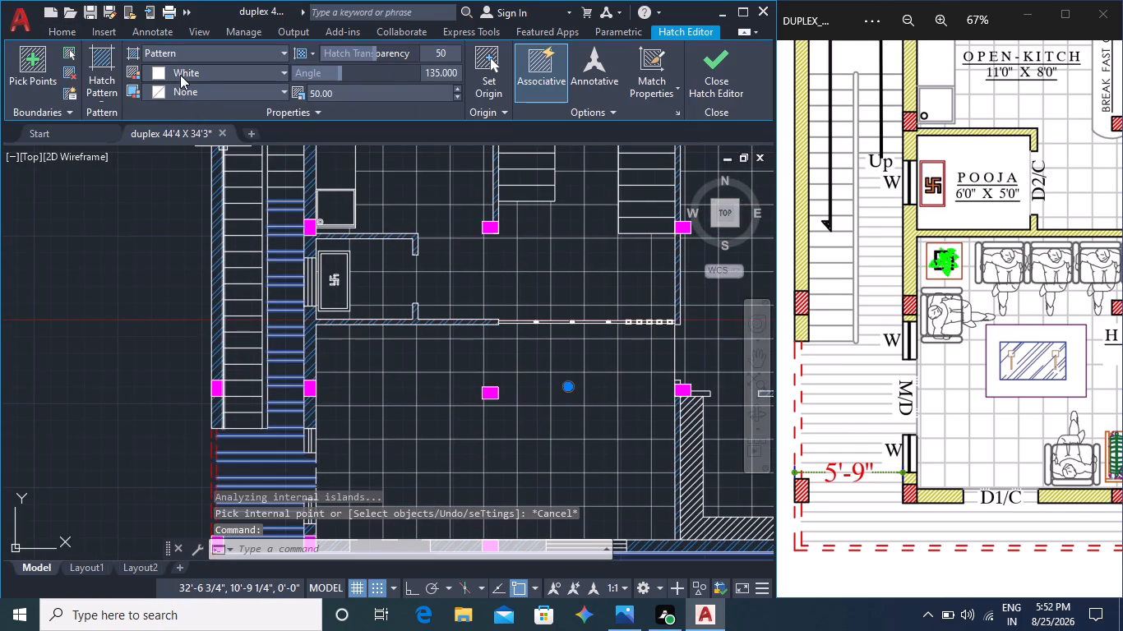
pyautogui.click(183, 71)
pyautogui.click(183, 71)
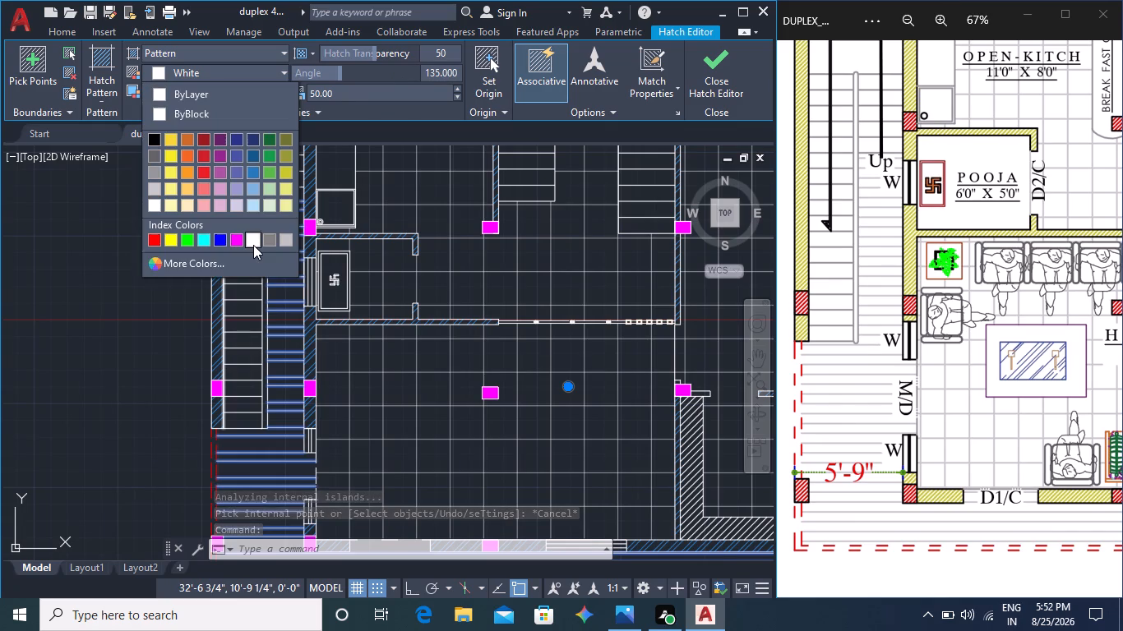
pyautogui.click(252, 245)
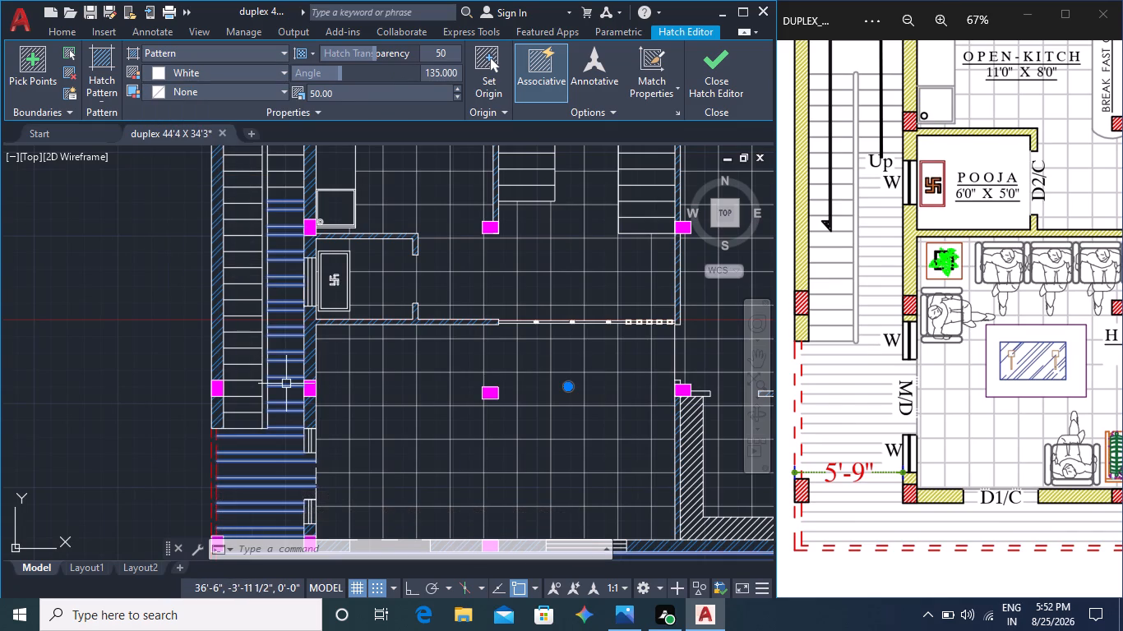
pyautogui.press('Escape')
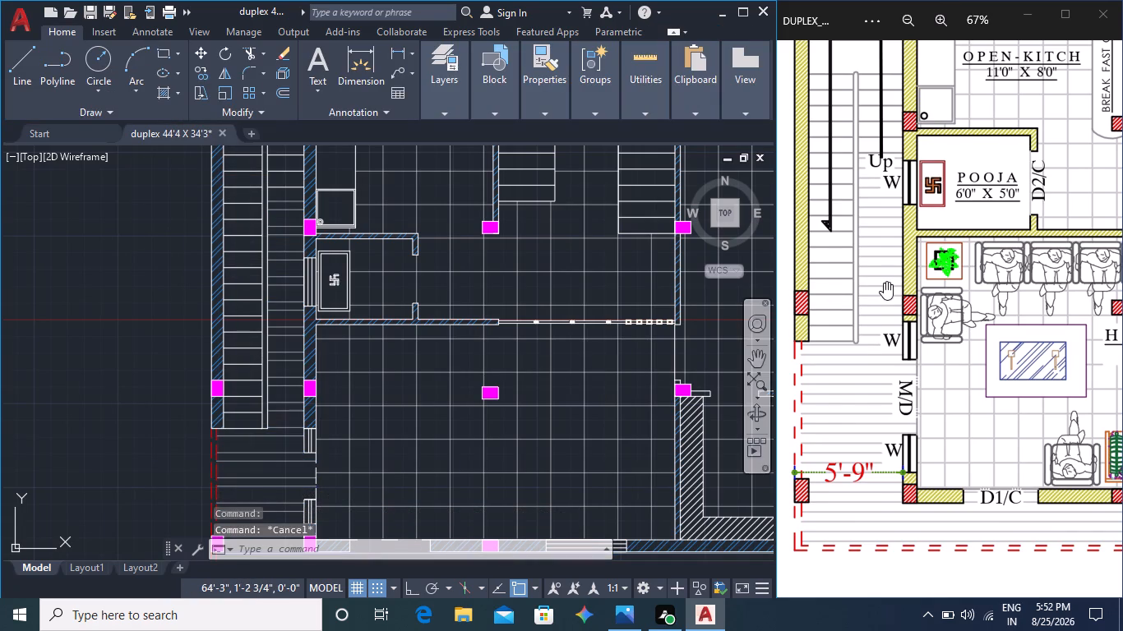
# Fill the lift with the white horizontal ANSI32 line hatch at angle 135 and transparency 50.
pyautogui.moveTo(884, 282); pyautogui.dragTo(878, 394, button='middle')
pyautogui.moveTo(848, 296); pyautogui.dragTo(872, 454, button='middle')
pyautogui.moveTo(478, 334); pyautogui.dragTo(497, 495, button='middle')
pyautogui.moveTo(429, 268); pyautogui.dragTo(477, 486, button='middle')
pyautogui.moveTo(434, 295); pyautogui.dragTo(481, 435, button='middle')
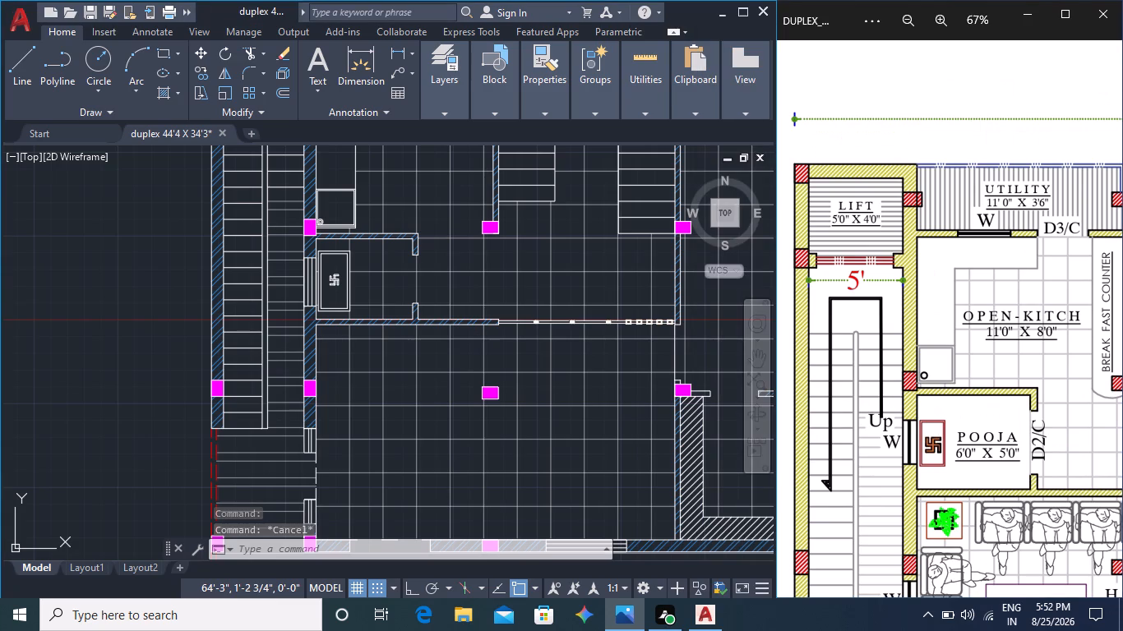
pyautogui.moveTo(515, 479); pyautogui.dragTo(531, 431, button='middle')
pyautogui.scroll(3, 361, 336)
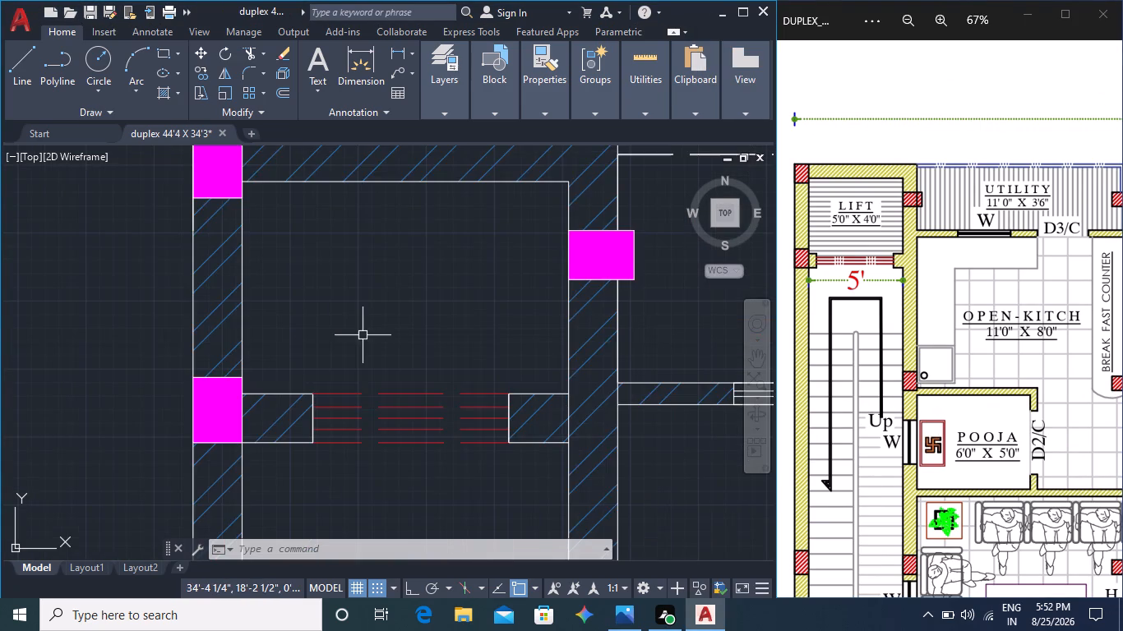
pyautogui.moveTo(400, 327); pyautogui.dragTo(380, 365, button='middle')
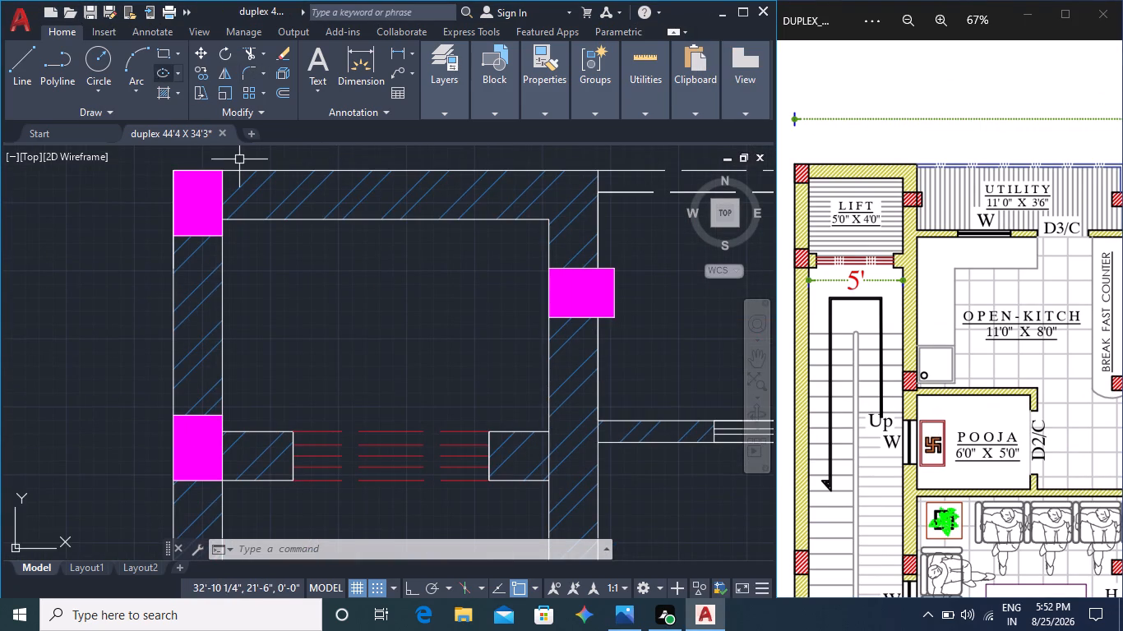
pyautogui.press('h')
pyautogui.press('Return')
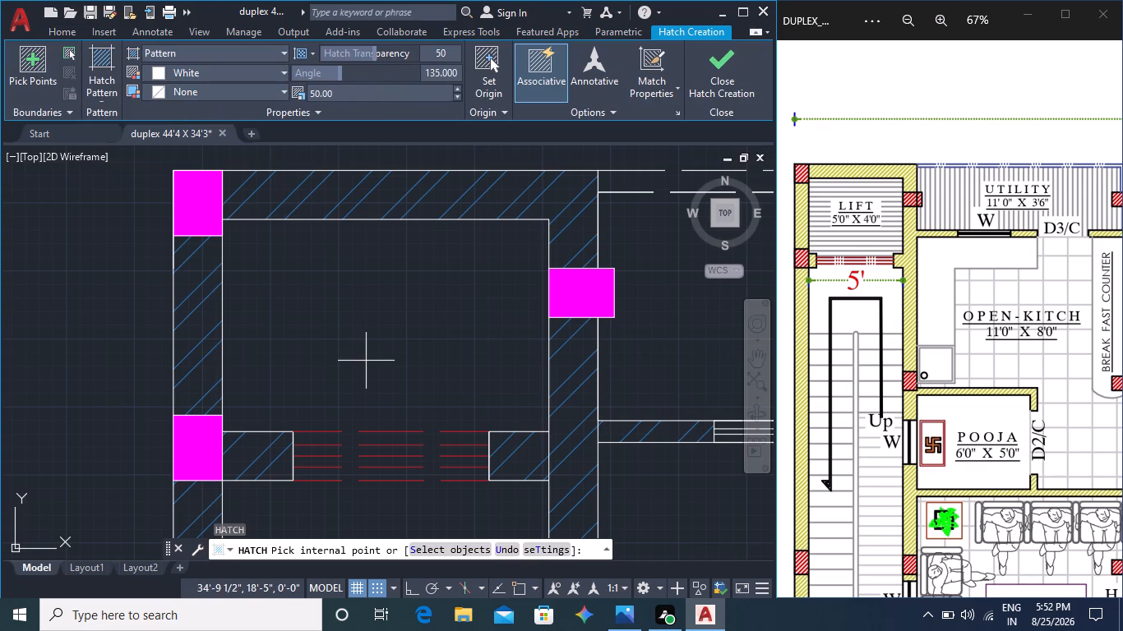
pyautogui.click(112, 70)
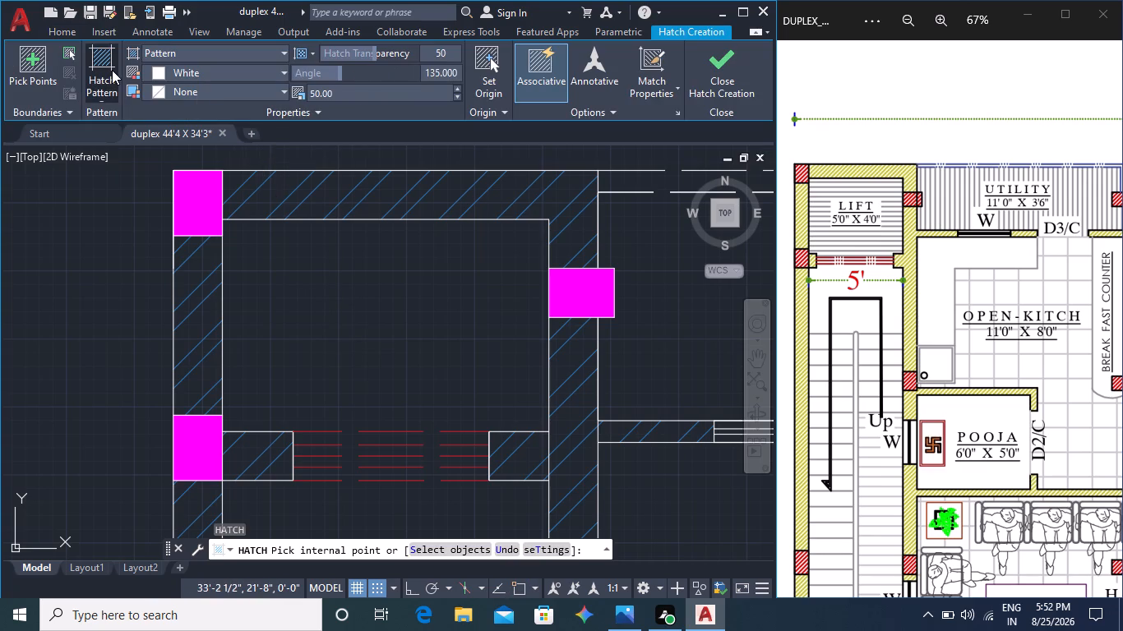
pyautogui.click(359, 351)
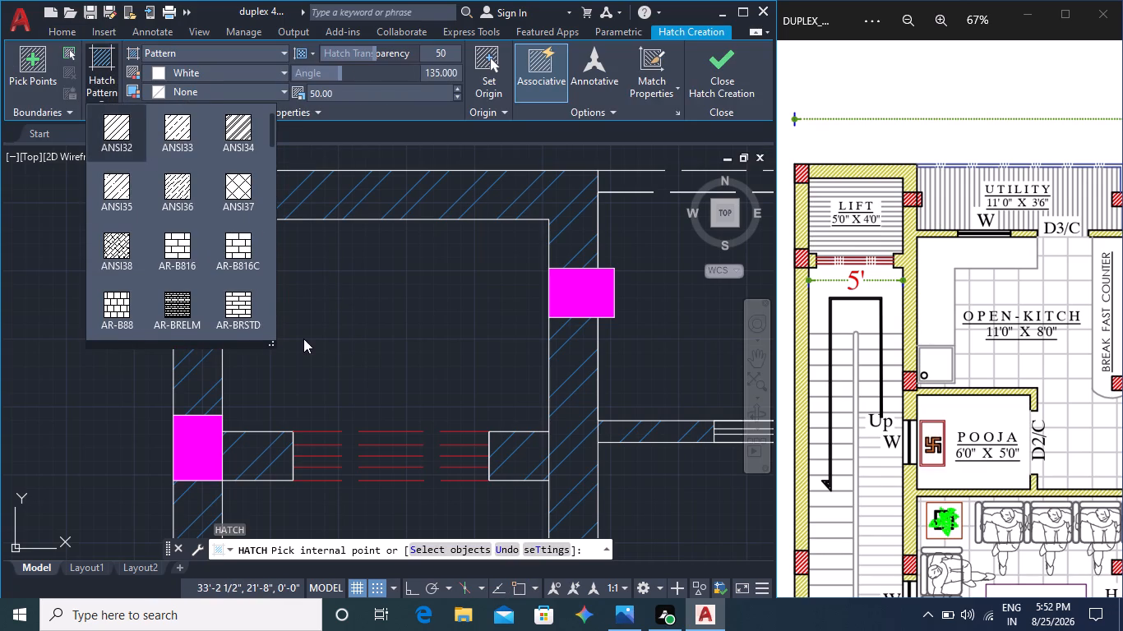
pyautogui.click(360, 350)
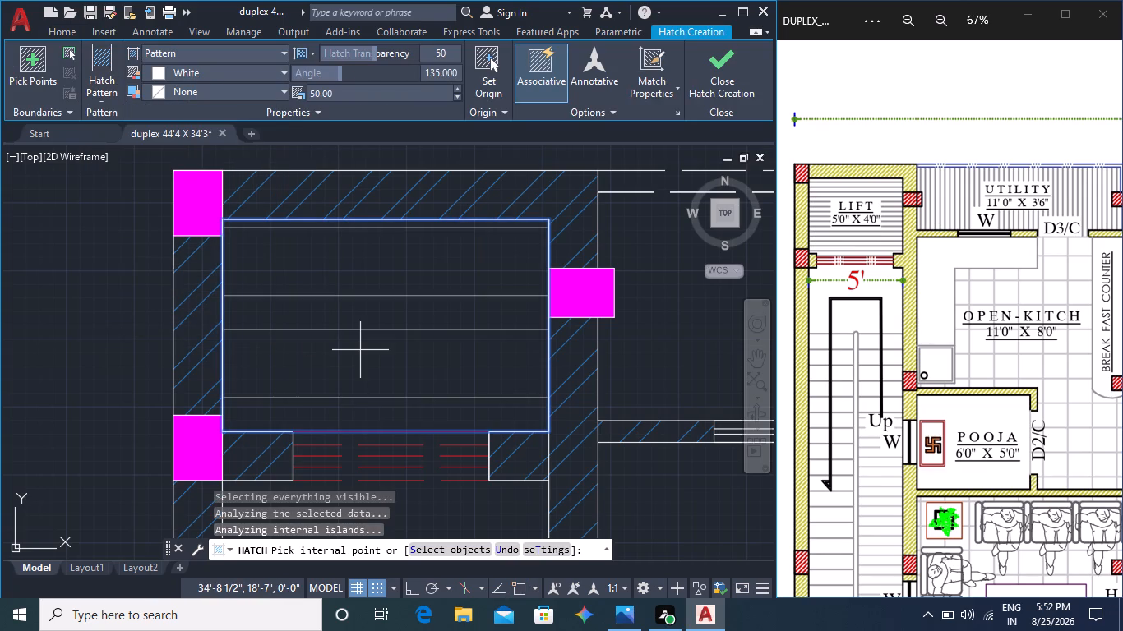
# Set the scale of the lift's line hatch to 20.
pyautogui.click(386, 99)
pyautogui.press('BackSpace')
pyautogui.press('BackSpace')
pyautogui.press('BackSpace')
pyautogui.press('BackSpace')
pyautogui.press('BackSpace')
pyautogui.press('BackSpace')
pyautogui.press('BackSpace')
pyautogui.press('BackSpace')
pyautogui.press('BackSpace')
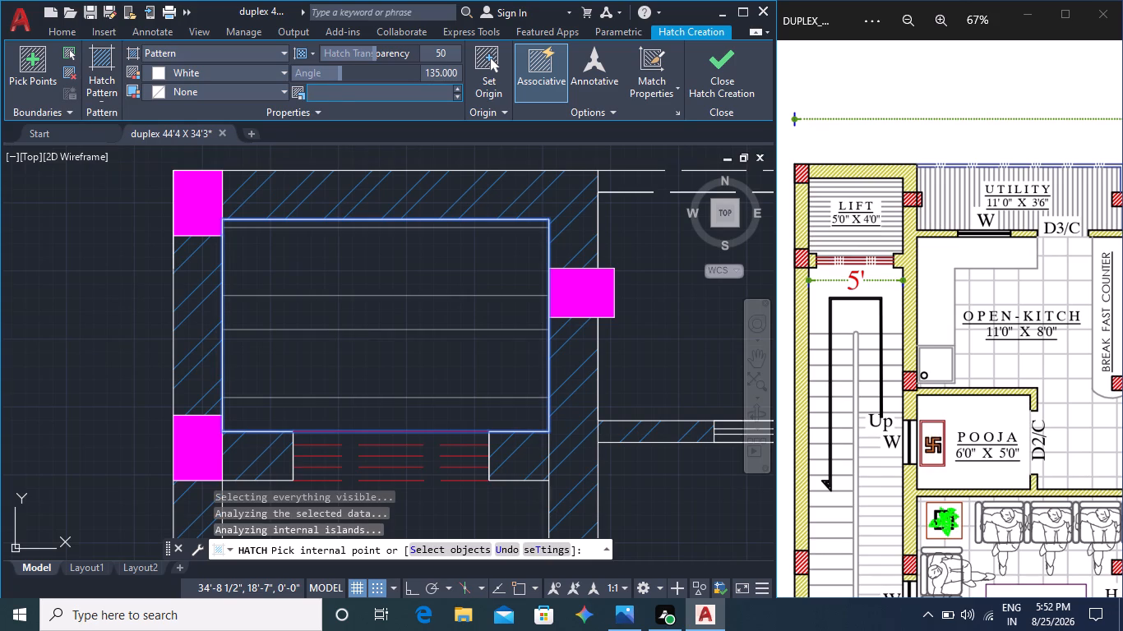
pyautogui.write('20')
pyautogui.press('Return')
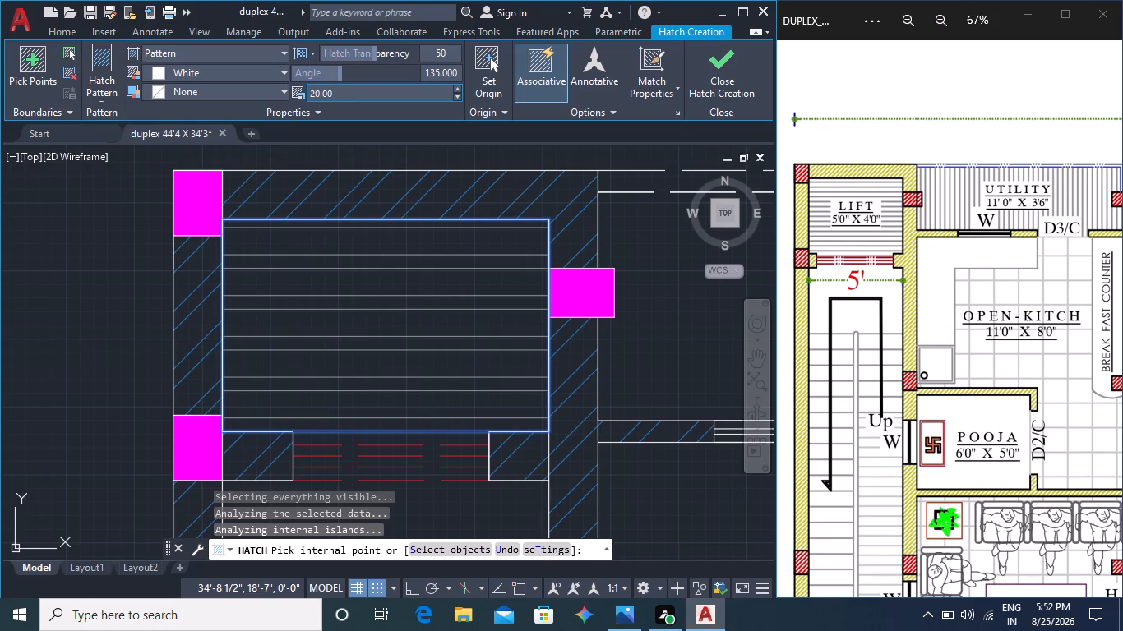
# Set the scale of the lift's line hatch to 10.
pyautogui.click(342, 94)
pyautogui.press('BackSpace')
pyautogui.press('BackSpace')
pyautogui.press('BackSpace')
pyautogui.press('BackSpace')
pyautogui.press('BackSpace')
pyautogui.press('BackSpace')
pyautogui.press('BackSpace')
pyautogui.press('BackSpace')
pyautogui.press('BackSpace')
pyautogui.press('BackSpace')
pyautogui.press('BackSpace')
pyautogui.press('BackSpace')
pyautogui.press('BackSpace')
pyautogui.write('10')
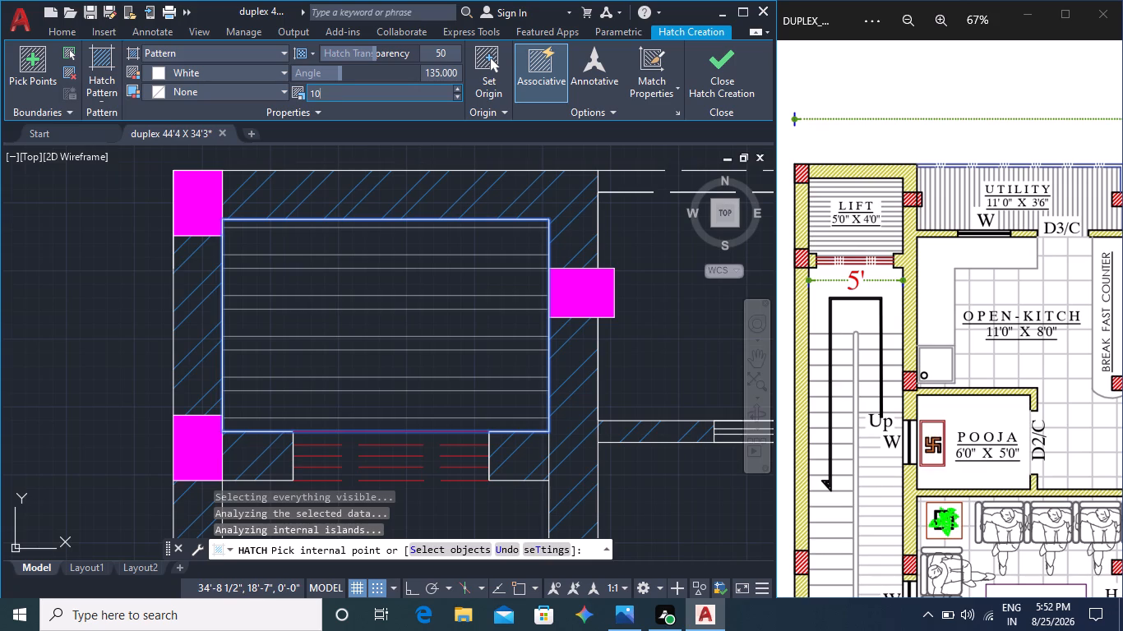
pyautogui.press('Return')
# Examine the floor hatching across the whole plan, from the lift and staircase down to the front strip, for areas left to hatch.
pyautogui.moveTo(441, 359); pyautogui.dragTo(436, 350, button='middle')
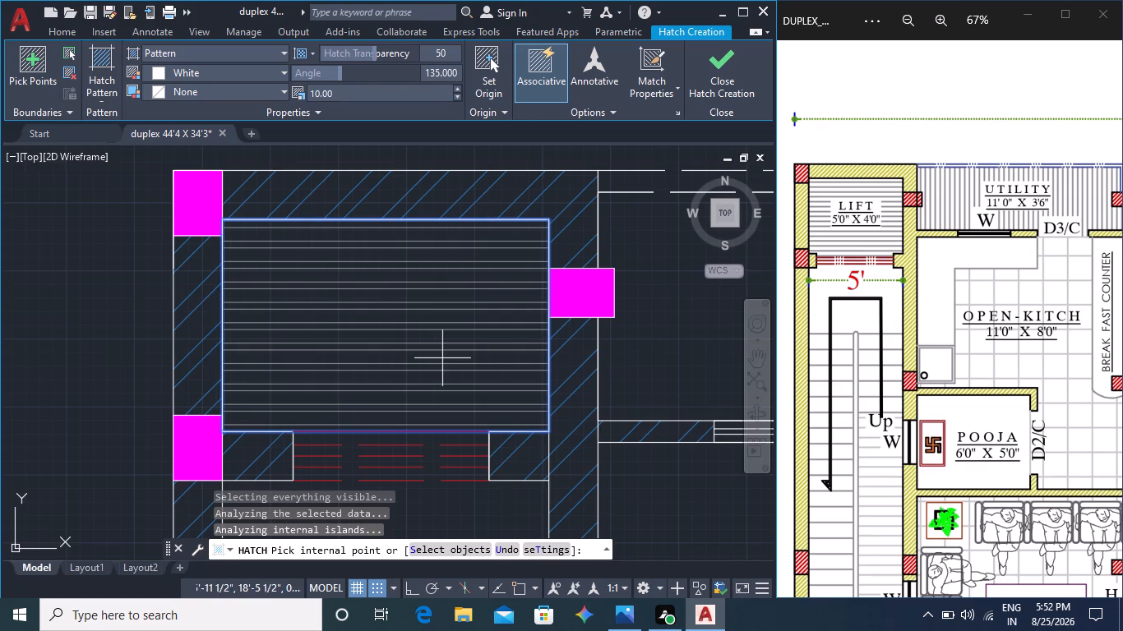
pyautogui.moveTo(436, 350); pyautogui.dragTo(419, 226, button='middle')
pyautogui.scroll(-1, 460, 355)
pyautogui.moveTo(468, 424); pyautogui.dragTo(449, 279, button='middle')
pyautogui.scroll(-1, 438, 358)
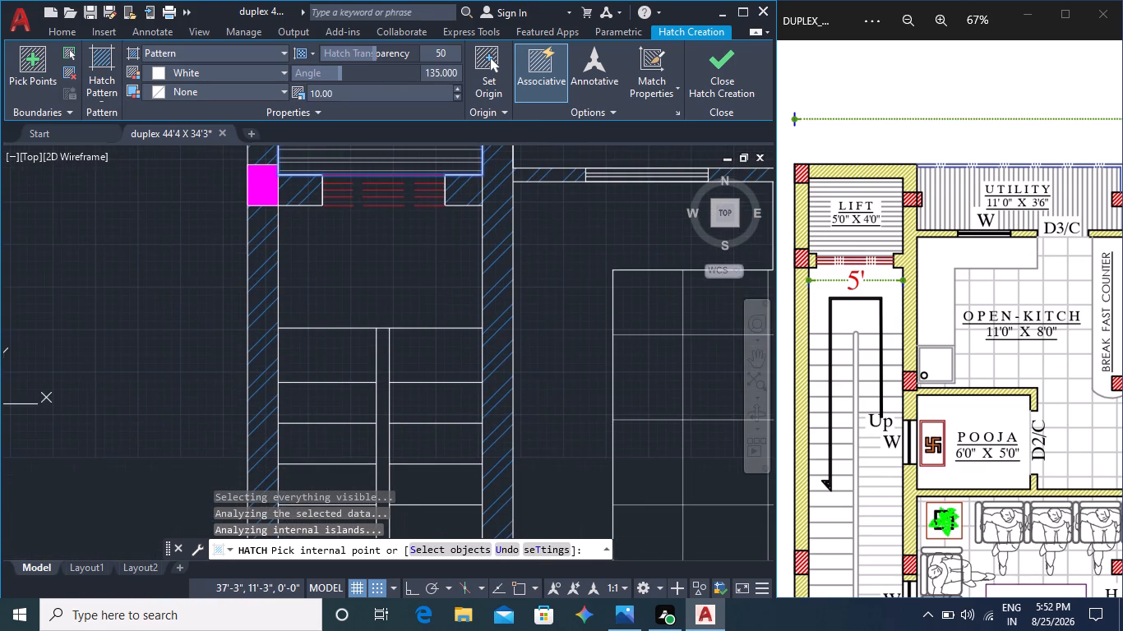
pyautogui.moveTo(462, 465); pyautogui.dragTo(446, 319, button='middle')
pyautogui.scroll(-2, 443, 338)
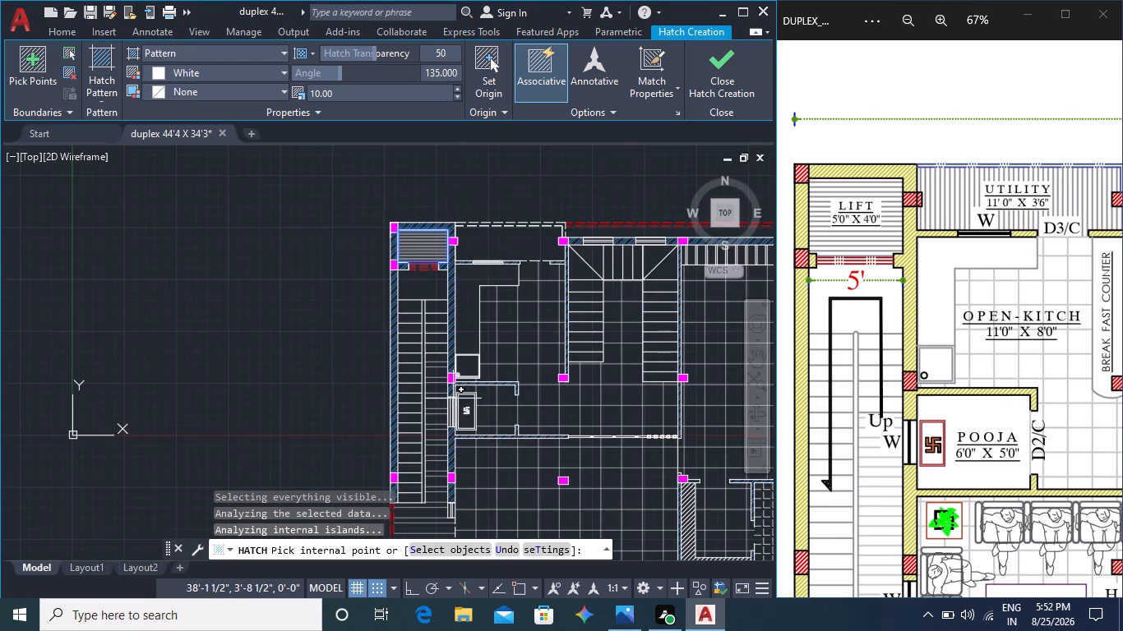
pyautogui.moveTo(475, 438); pyautogui.dragTo(469, 322, button='middle')
pyautogui.moveTo(476, 428); pyautogui.dragTo(464, 389, button='middle')
pyautogui.moveTo(483, 398); pyautogui.dragTo(479, 406, button='middle')
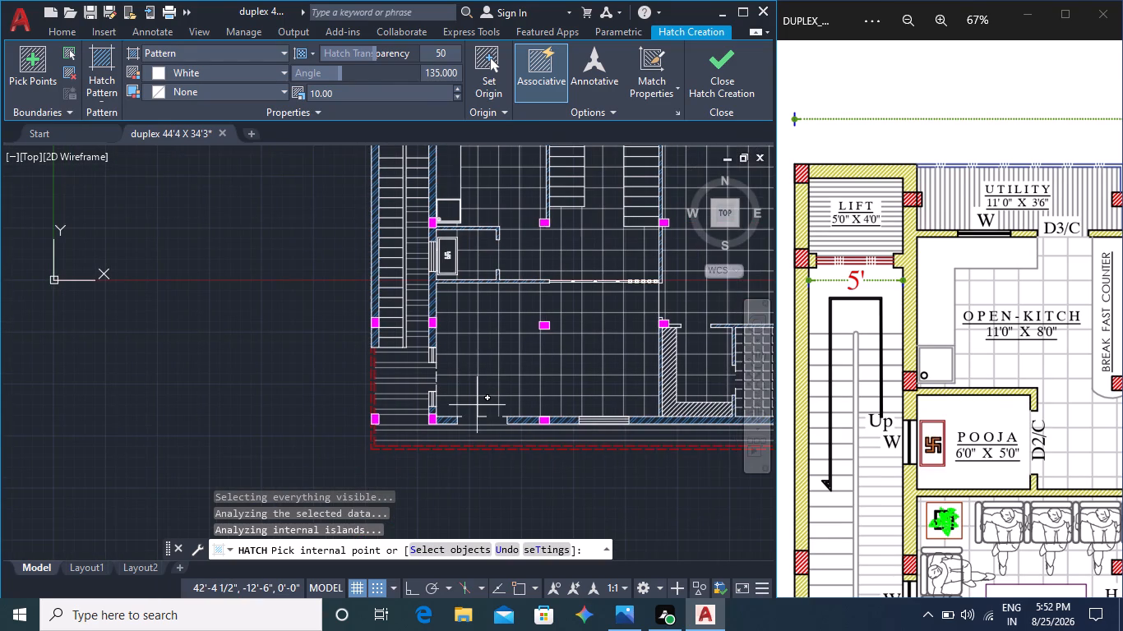
pyautogui.moveTo(479, 406); pyautogui.dragTo(426, 462, button='middle')
pyautogui.moveTo(478, 374); pyautogui.dragTo(386, 435, button='middle')
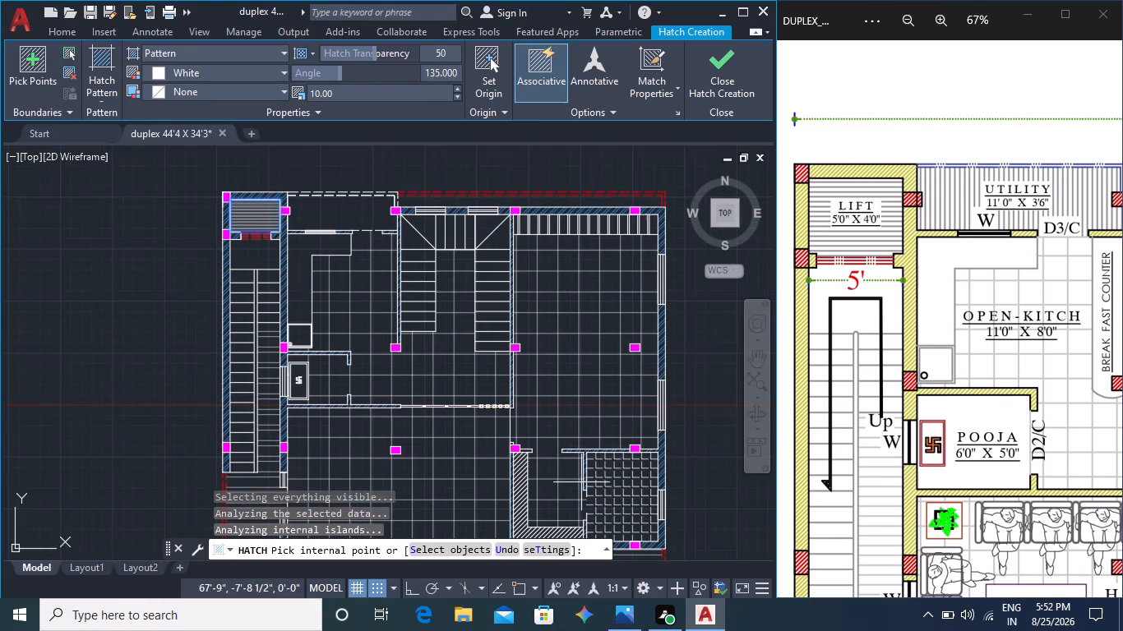
pyautogui.moveTo(544, 432); pyautogui.dragTo(566, 421, button='middle')
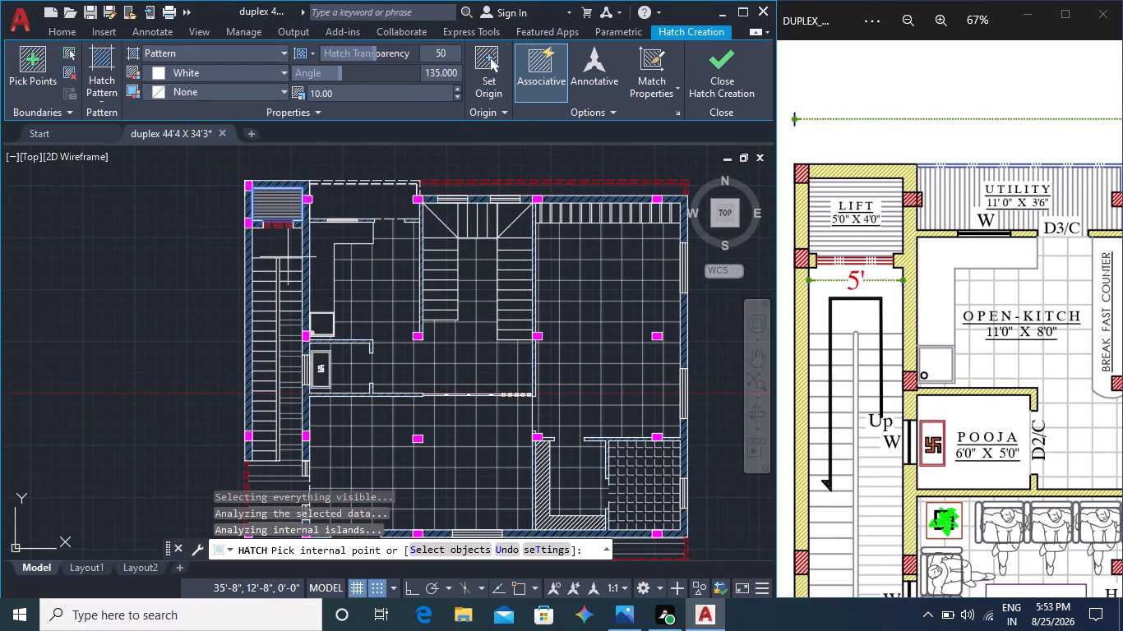
# Finish the lift hatch and fill the utility area beside the lift with the white ANSI32 line hatch at scale 10.
pyautogui.scroll(2, 361, 202)
pyautogui.moveTo(361, 202); pyautogui.dragTo(361, 268, button='middle')
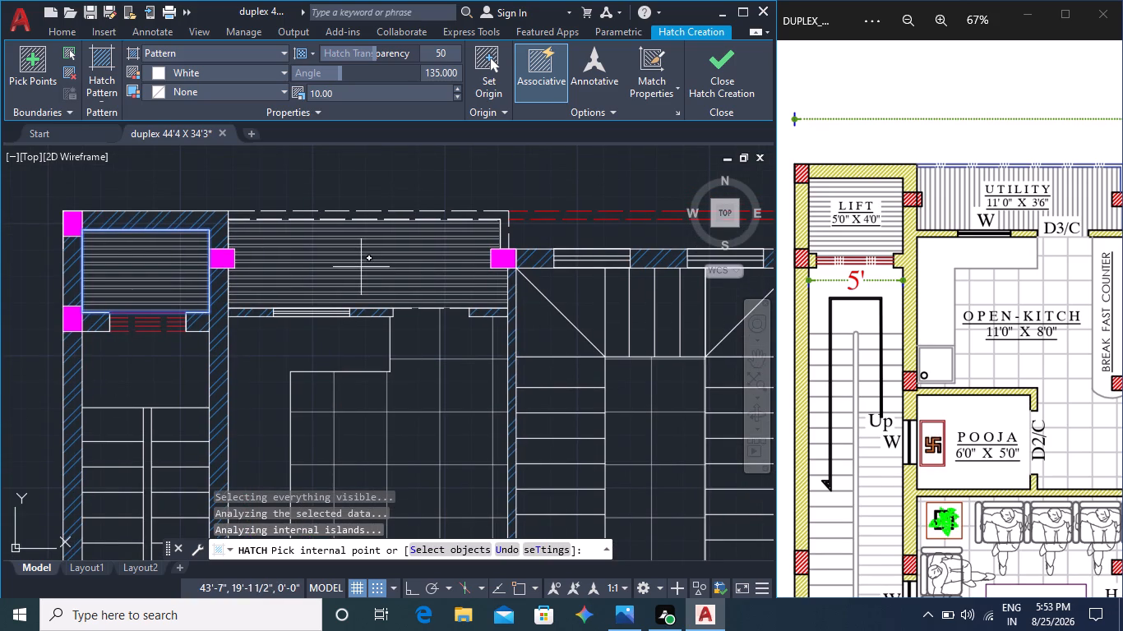
pyautogui.press('Escape')
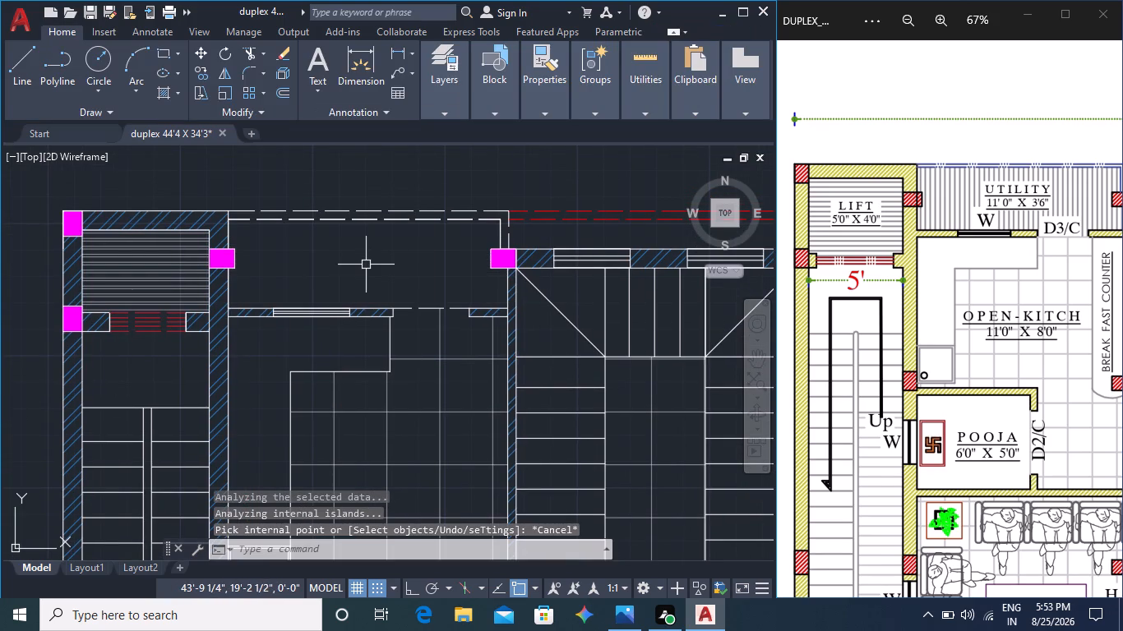
pyautogui.press('h')
pyautogui.press('Return')
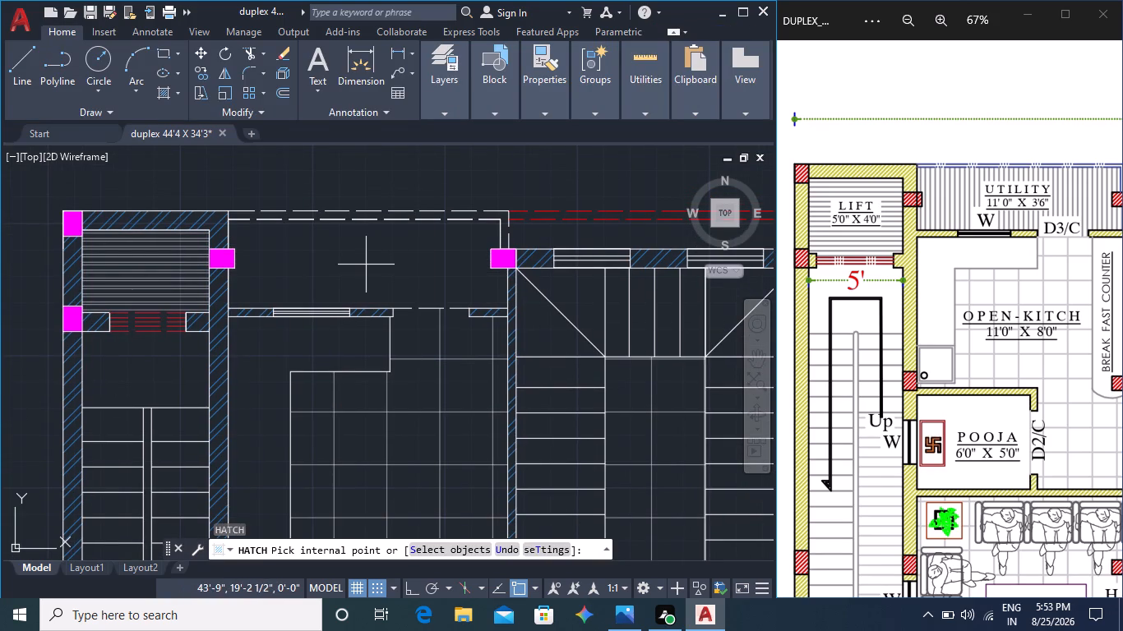
pyautogui.click(366, 268)
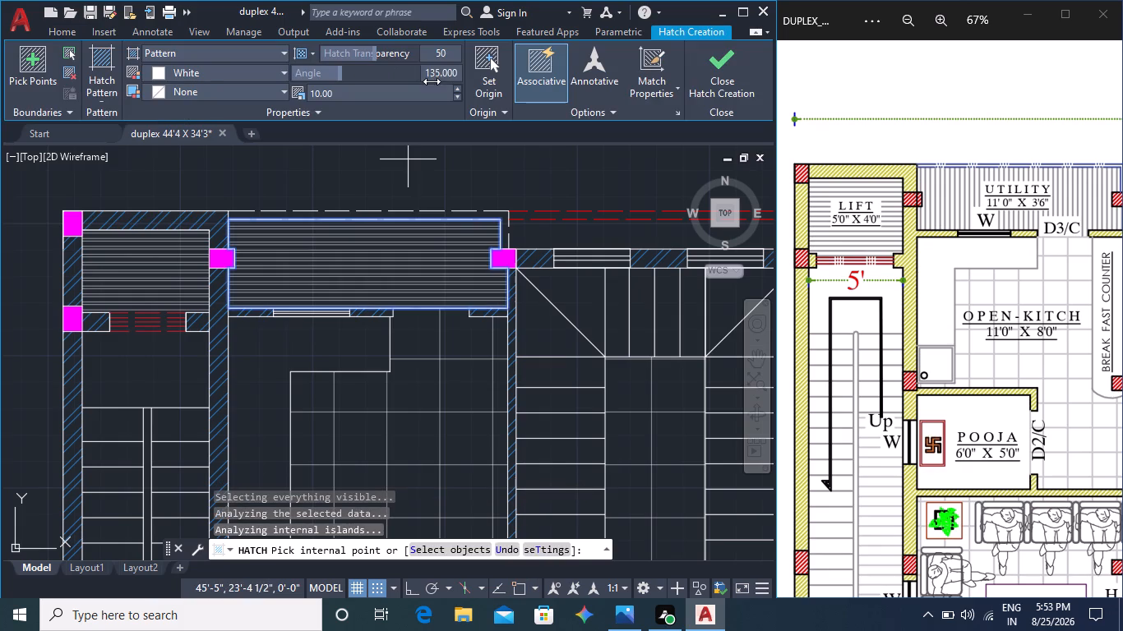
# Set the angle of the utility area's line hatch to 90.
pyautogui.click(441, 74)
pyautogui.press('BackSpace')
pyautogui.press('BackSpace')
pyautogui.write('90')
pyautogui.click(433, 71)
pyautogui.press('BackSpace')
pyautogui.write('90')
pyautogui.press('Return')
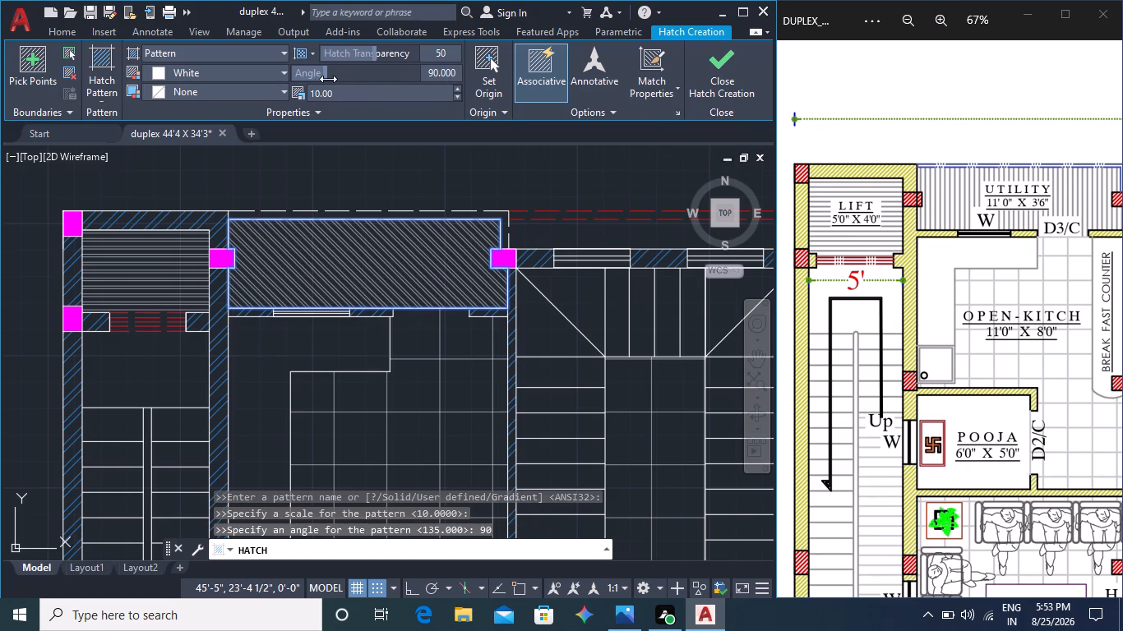
# Set the angle of the utility area's line hatch to 45 so its lines run vertically, and finish the hatch.
pyautogui.moveTo(323, 78); pyautogui.dragTo(307, 78)
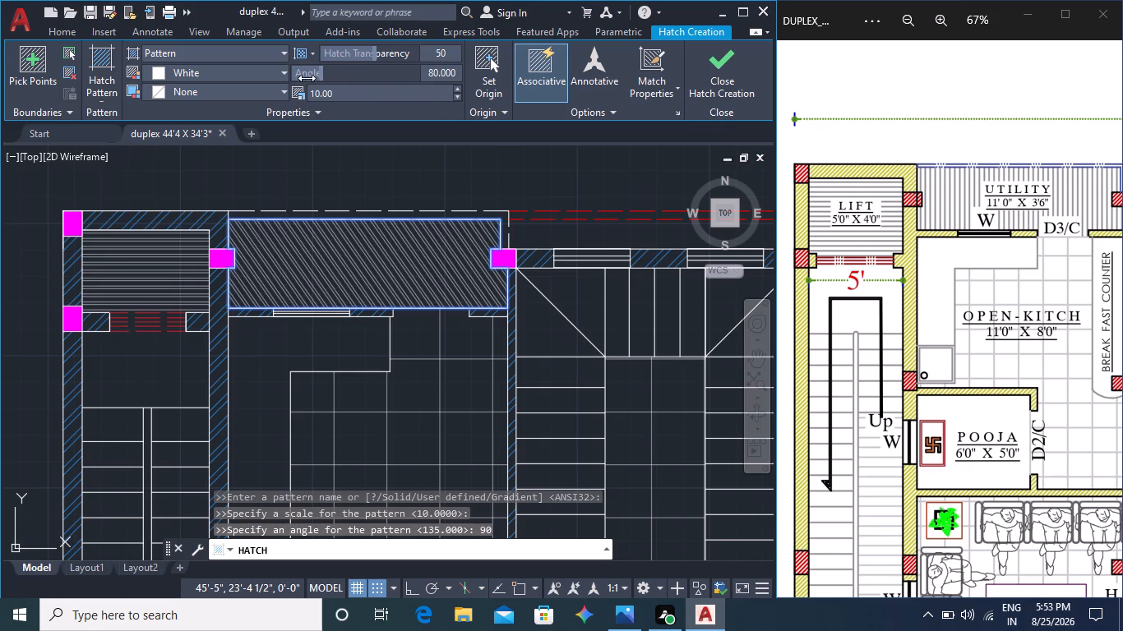
pyautogui.moveTo(307, 78); pyautogui.dragTo(289, 78)
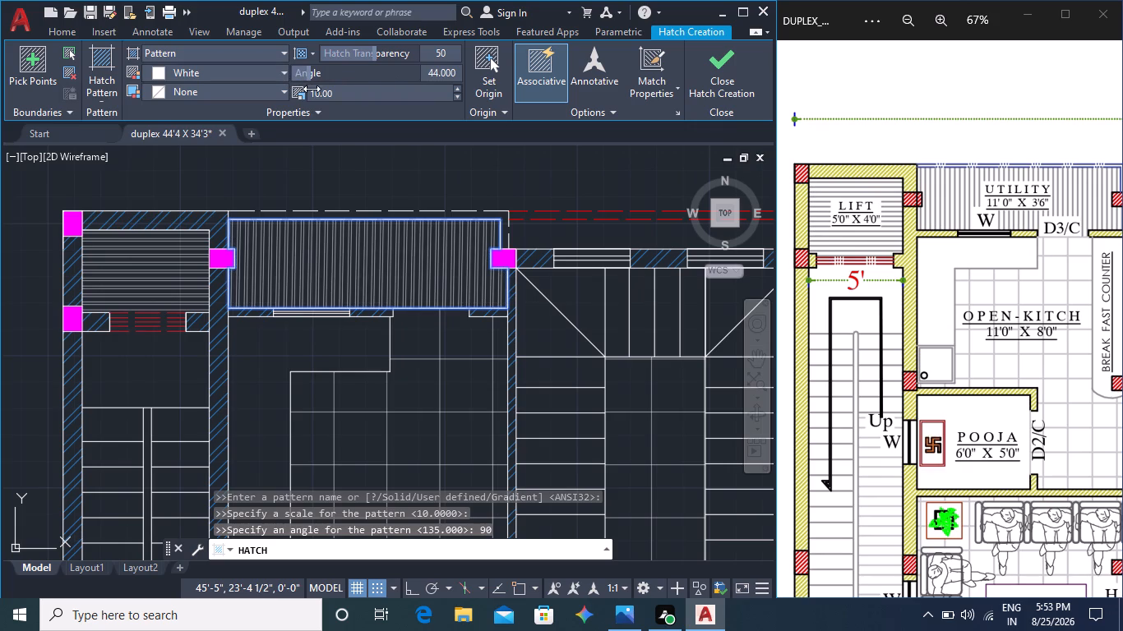
pyautogui.click(437, 74)
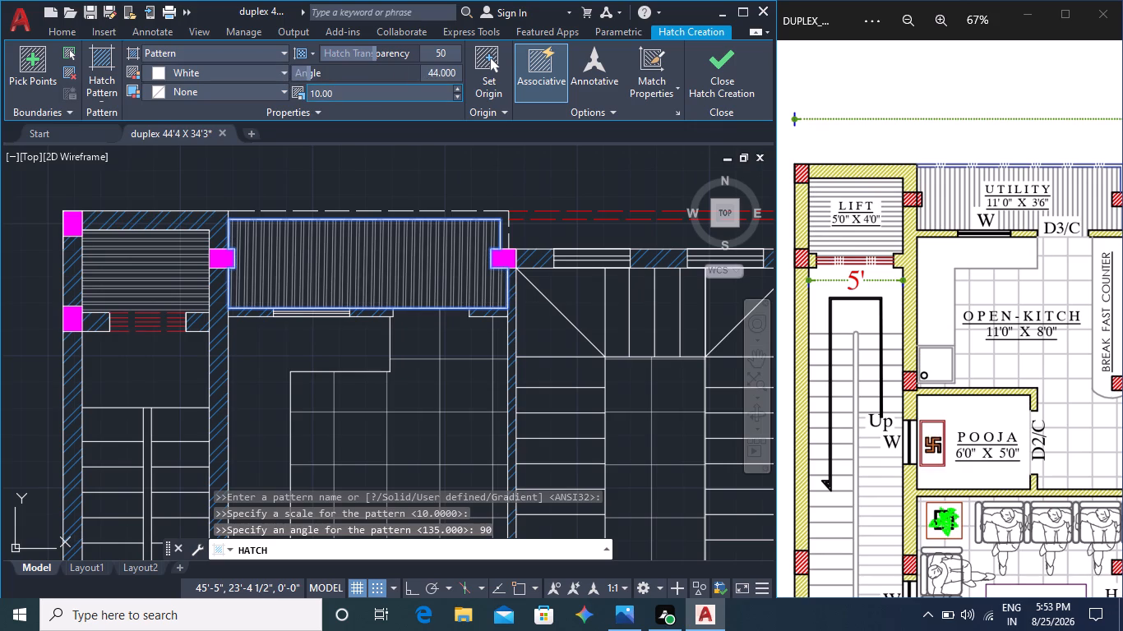
pyautogui.click(446, 75)
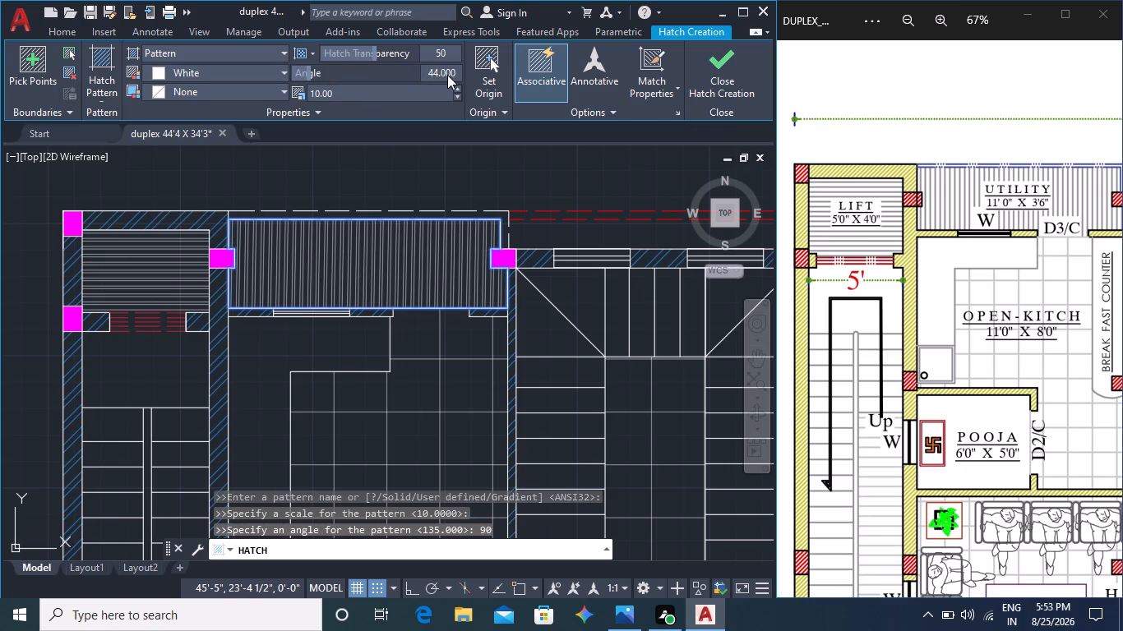
pyautogui.click(440, 74)
pyautogui.press('BackSpace')
pyautogui.write('45')
pyautogui.press('Return')
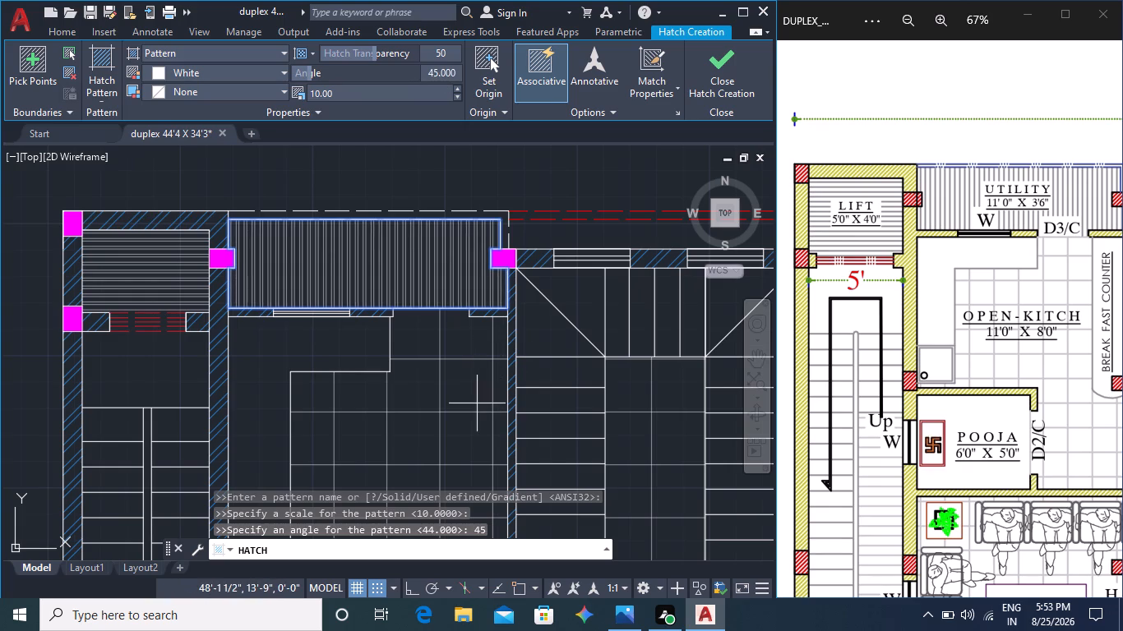
pyautogui.moveTo(477, 403); pyautogui.dragTo(464, 339, button='middle')
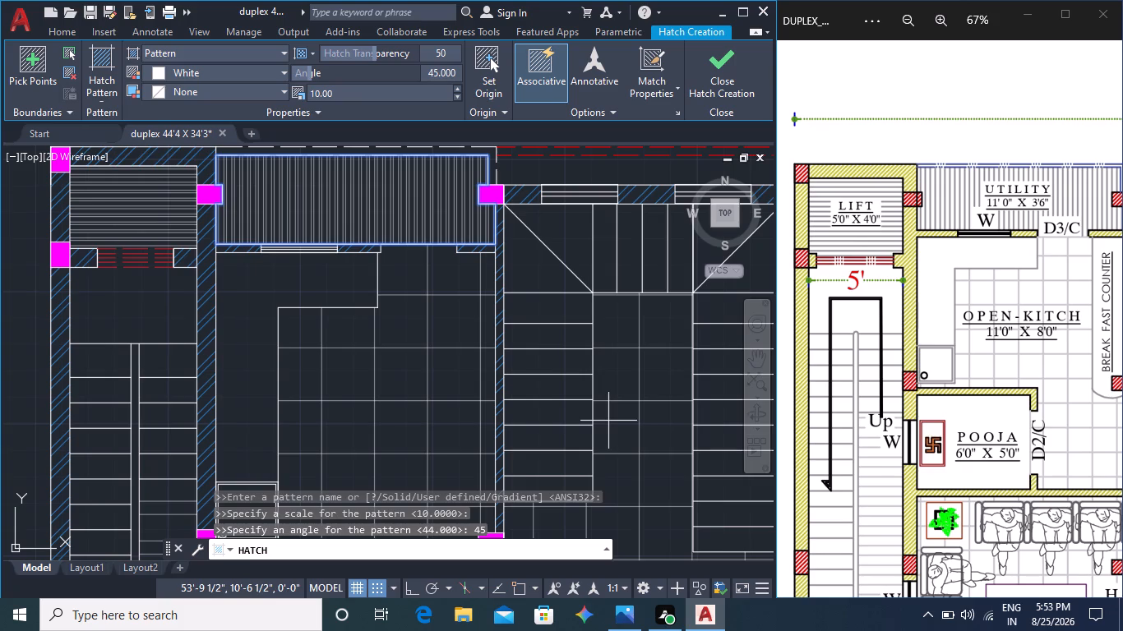
pyautogui.press('Escape')
# Change the colour of the four dashed boundary lines along the utility area's outer edges to blue.
pyautogui.scroll(-1, 460, 348)
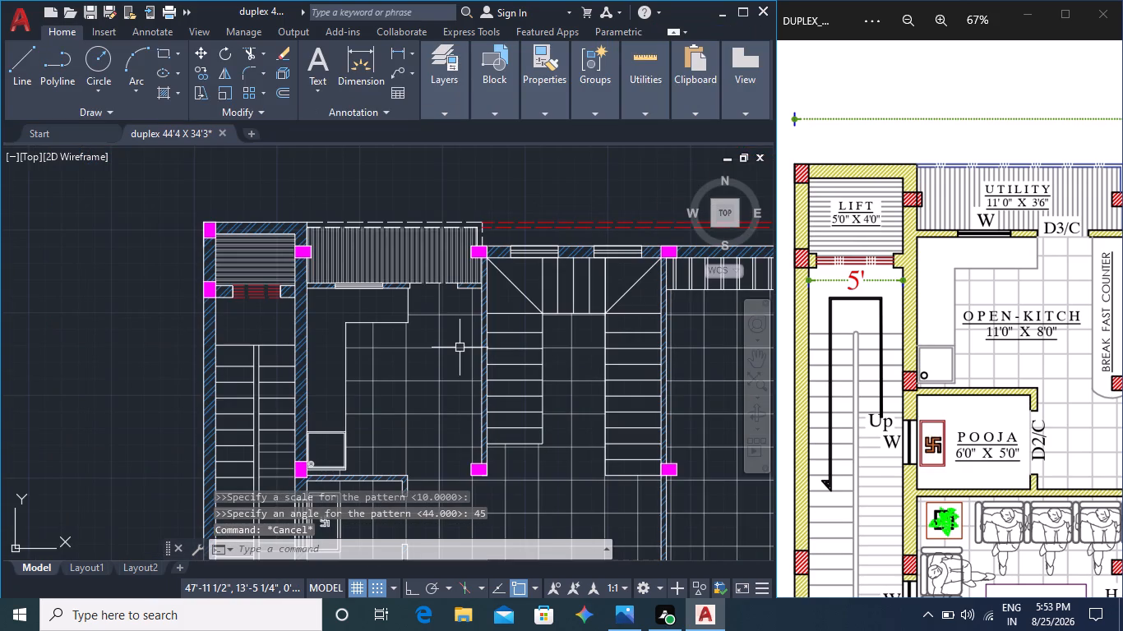
pyautogui.scroll(4, 460, 224)
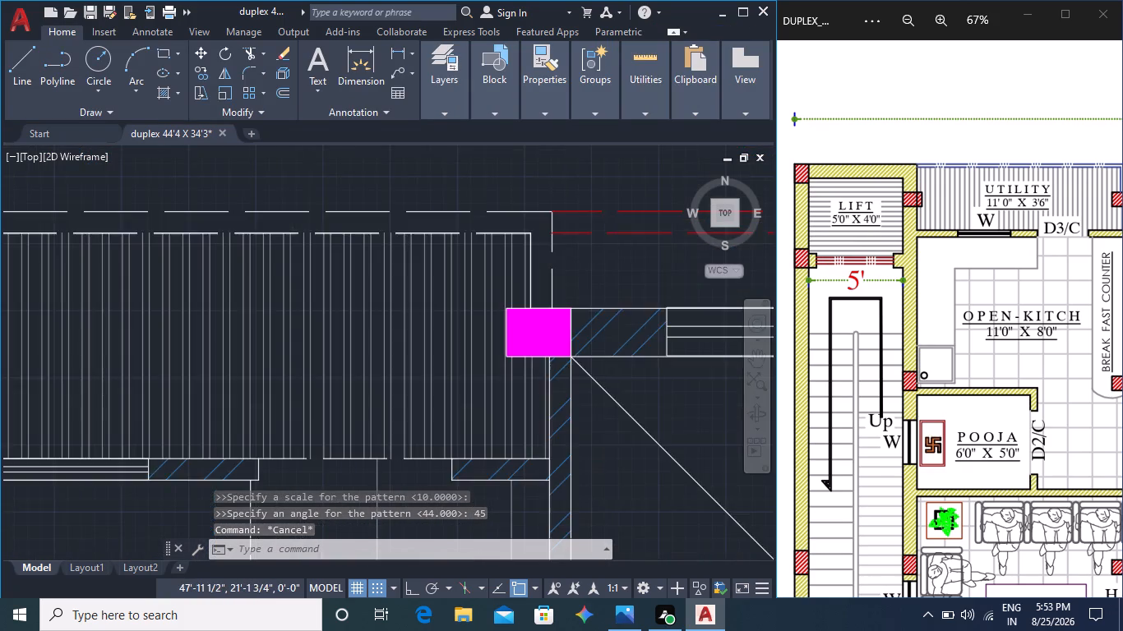
pyautogui.click(423, 204)
pyautogui.click(409, 240)
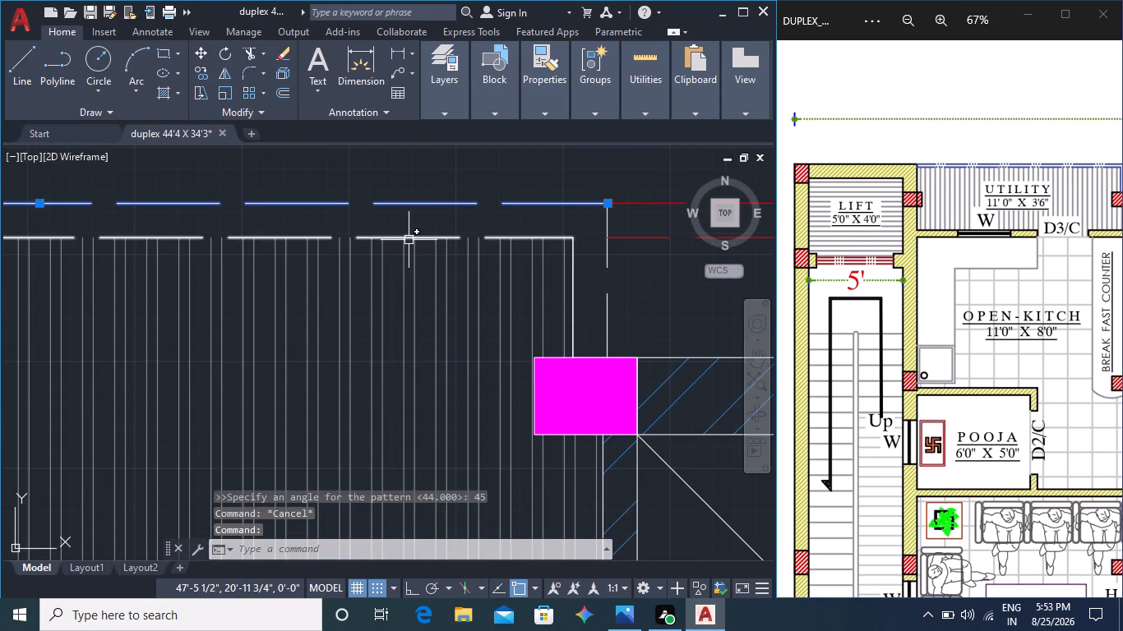
pyautogui.click(573, 286)
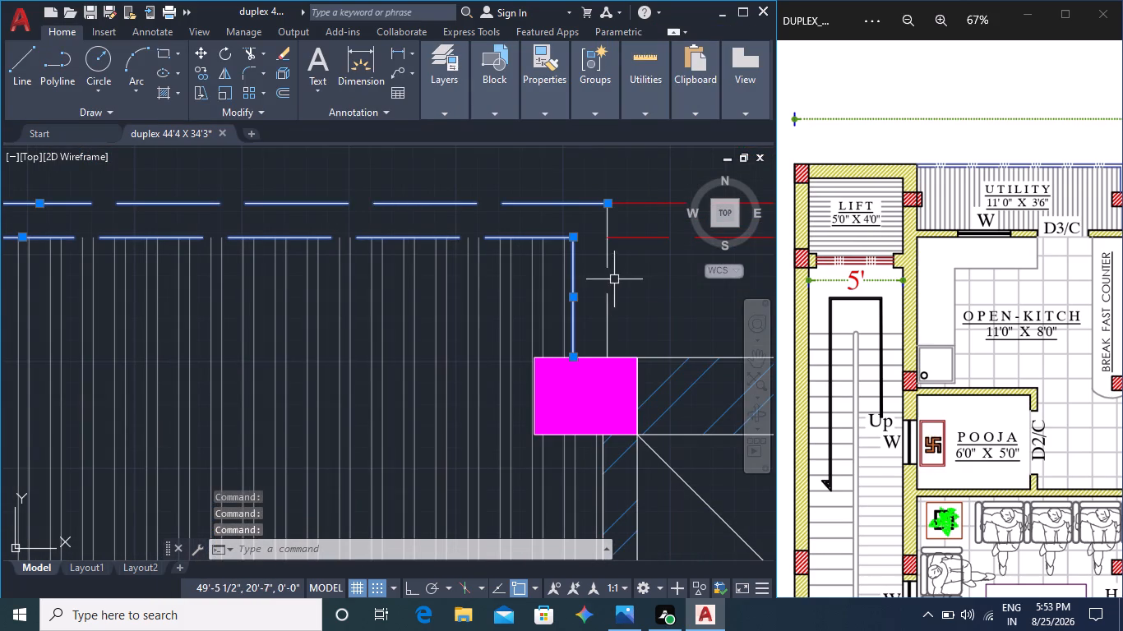
pyautogui.click(608, 260)
pyautogui.scroll(-3, 603, 288)
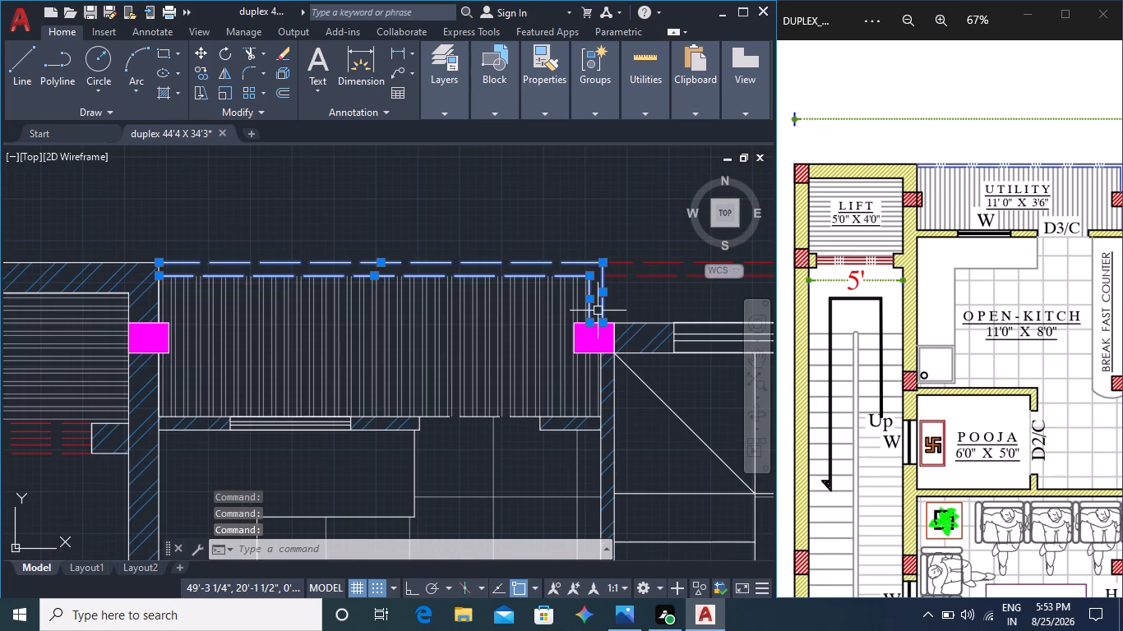
pyautogui.click(540, 86)
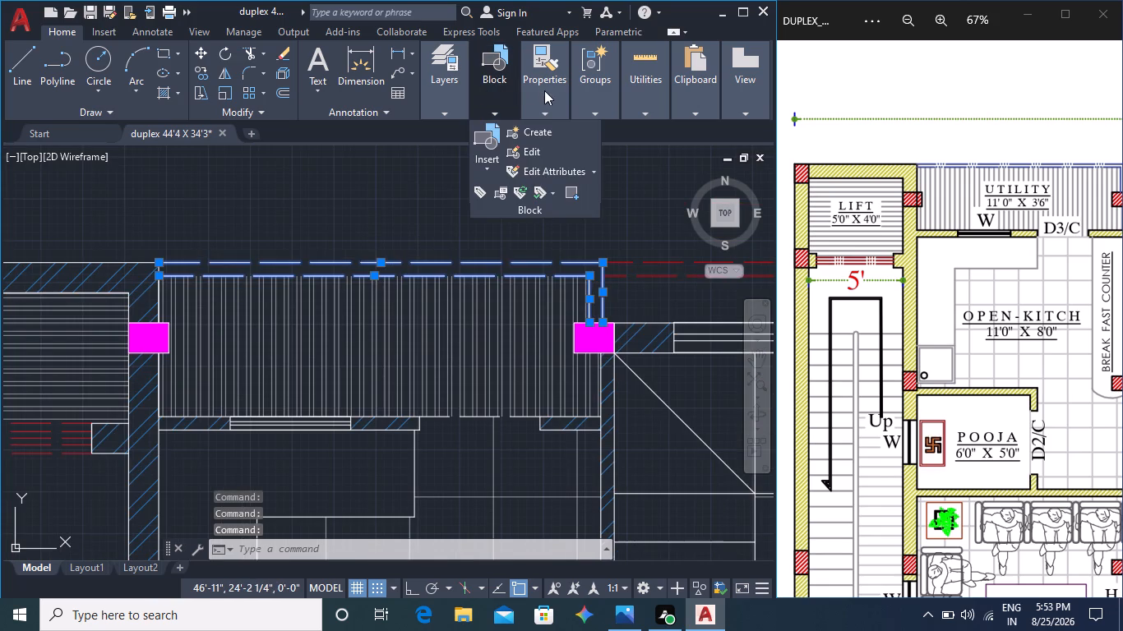
pyautogui.click(551, 92)
pyautogui.click(608, 130)
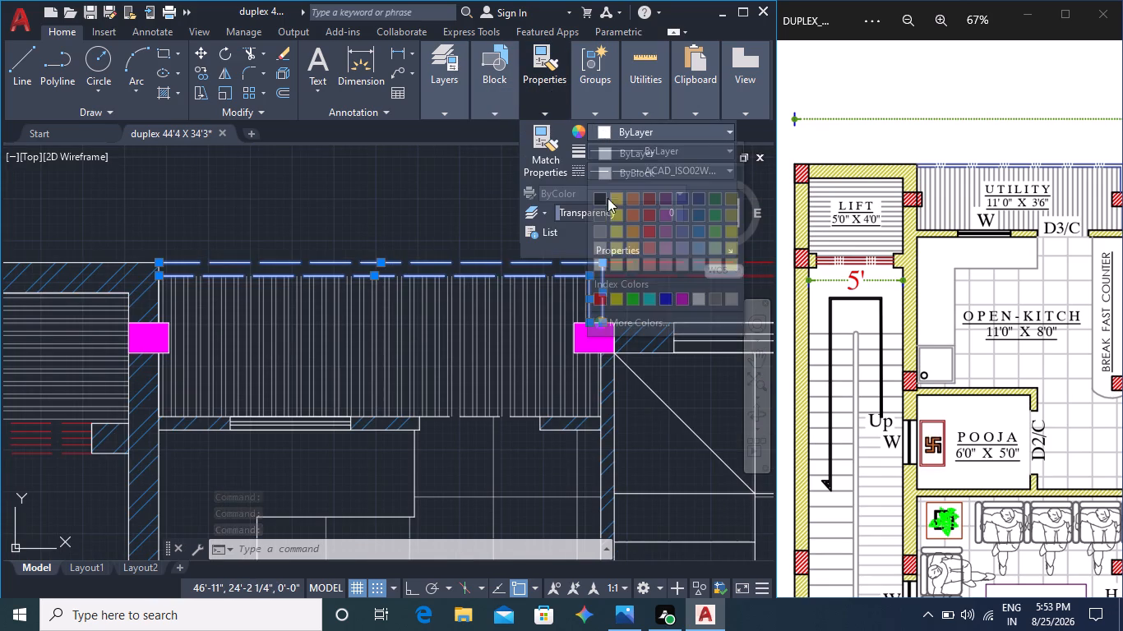
pyautogui.click(661, 298)
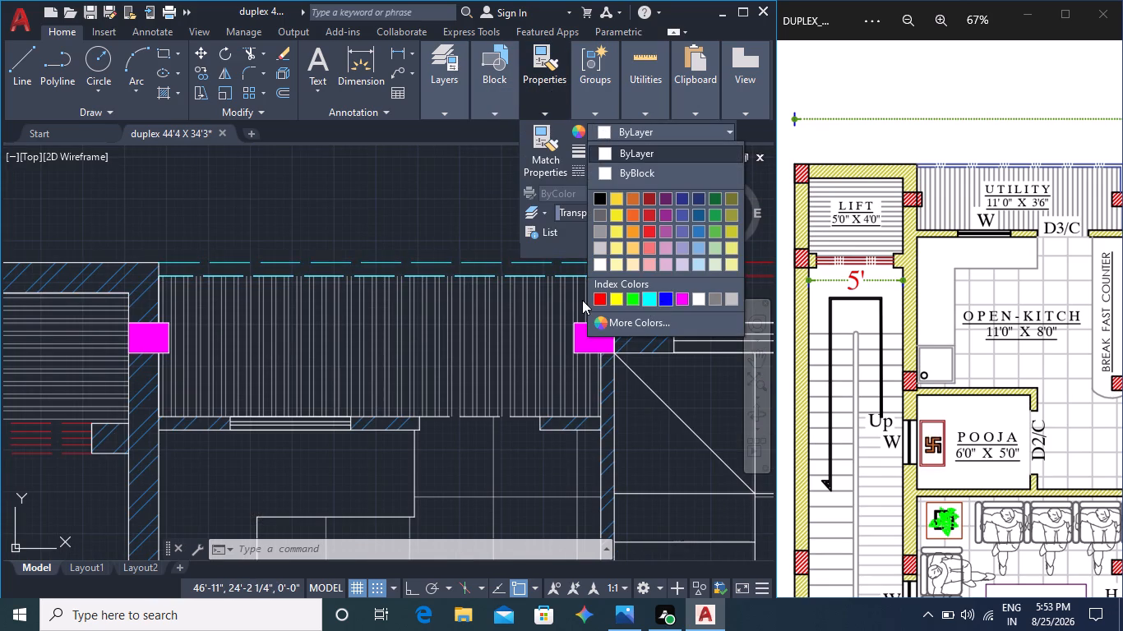
pyautogui.press('Escape')
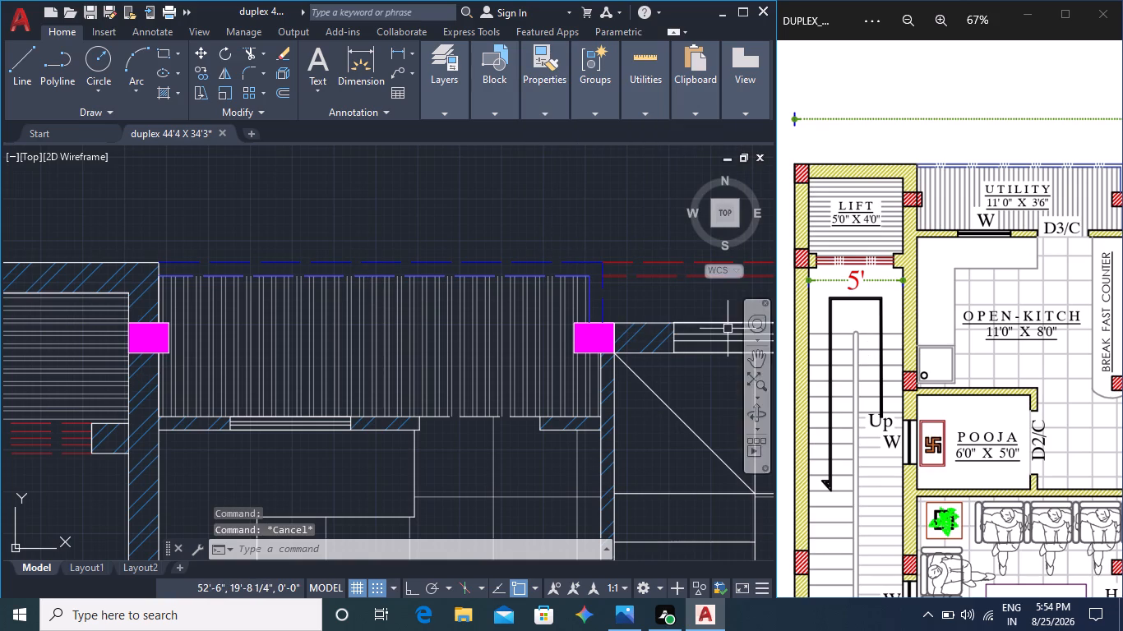
# Compare the kitchen, pooja and hall areas of the drawing with the reference second floor plan for remaining items.
pyautogui.moveTo(381, 442); pyautogui.dragTo(415, 356, button='middle')
pyautogui.middleClick(912, 400)
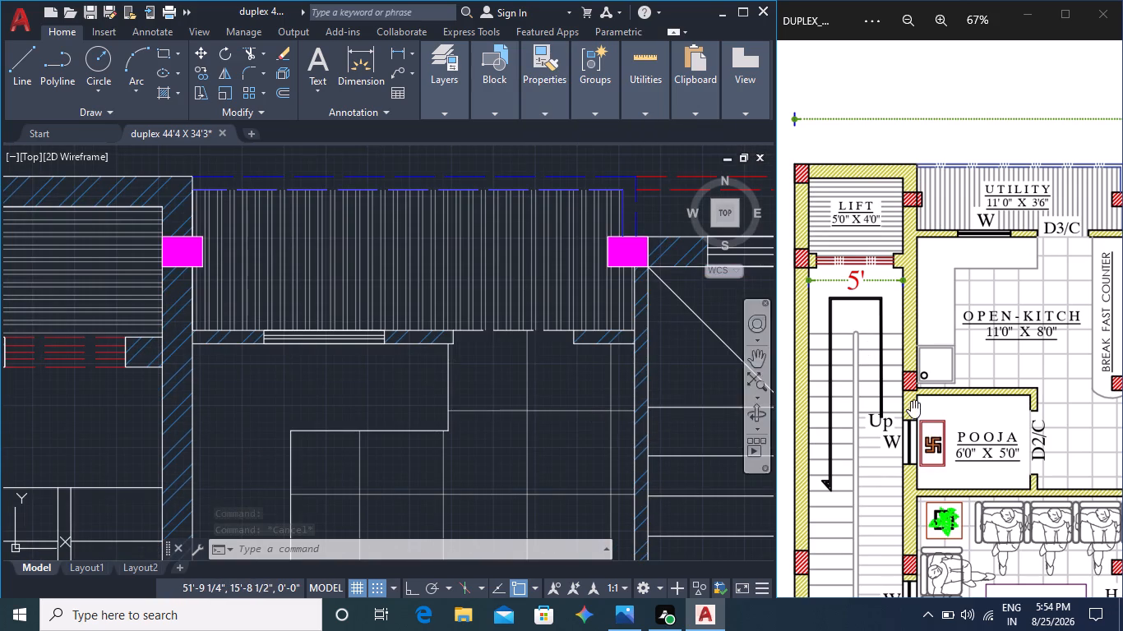
pyautogui.moveTo(929, 402); pyautogui.dragTo(885, 328, button='middle')
pyautogui.moveTo(939, 356); pyautogui.dragTo(894, 352, button='middle')
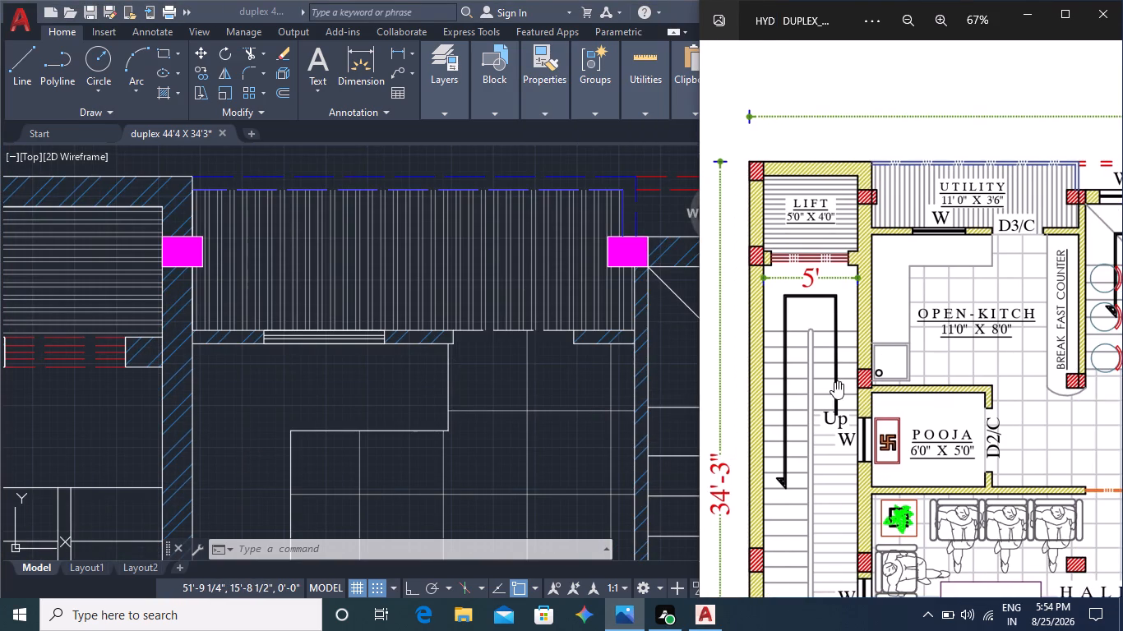
pyautogui.middleClick(576, 404)
pyautogui.moveTo(575, 426); pyautogui.dragTo(549, 344, button='middle')
pyautogui.moveTo(565, 400); pyautogui.dragTo(526, 272, button='middle')
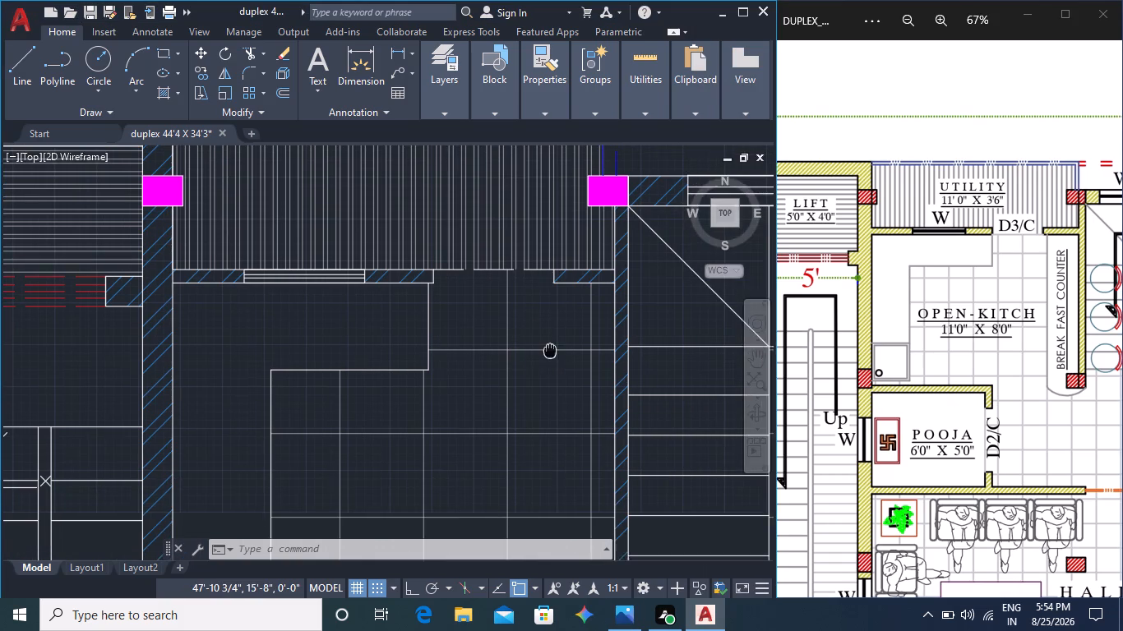
pyautogui.scroll(-1, 538, 312)
pyautogui.moveTo(878, 383); pyautogui.dragTo(851, 341, button='middle')
pyautogui.moveTo(876, 383); pyautogui.dragTo(837, 297, button='middle')
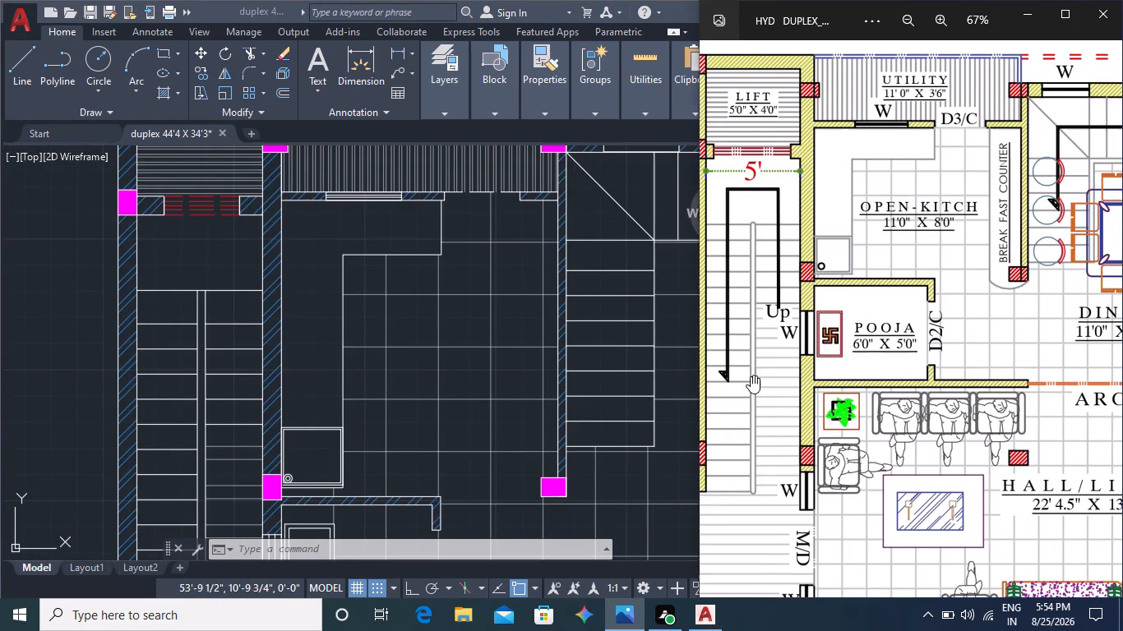
pyautogui.middleClick(530, 419)
pyautogui.moveTo(529, 421); pyautogui.dragTo(490, 340, button='middle')
pyautogui.moveTo(530, 426); pyautogui.dragTo(507, 309, button='middle')
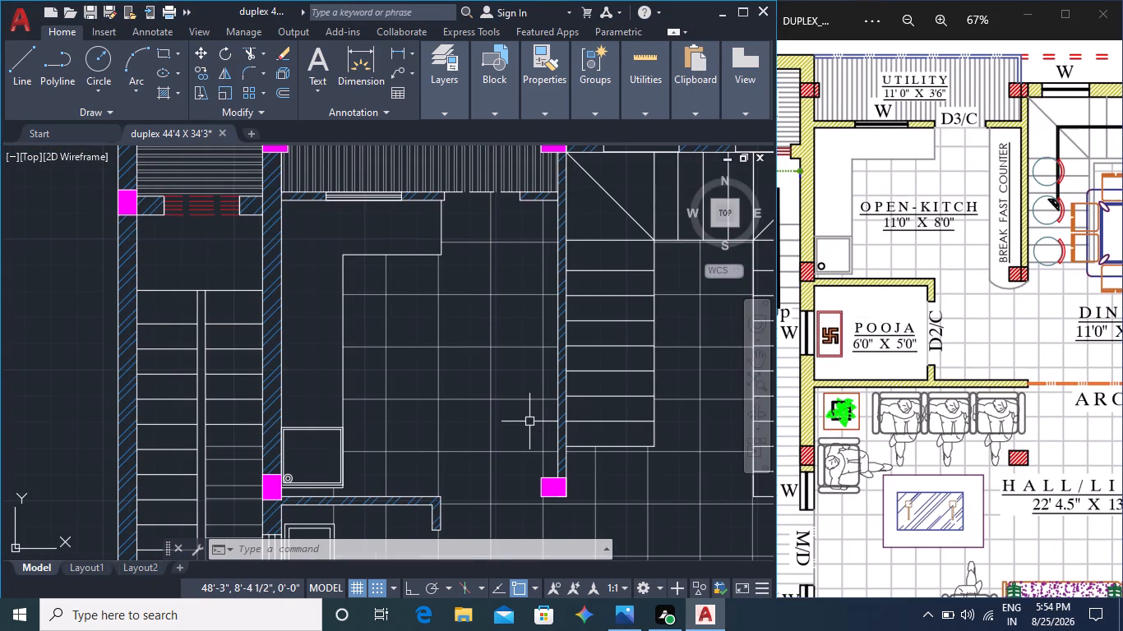
pyautogui.middleClick(939, 375)
pyautogui.moveTo(938, 376); pyautogui.dragTo(882, 292, button='middle')
pyautogui.scroll(-3, 885, 310)
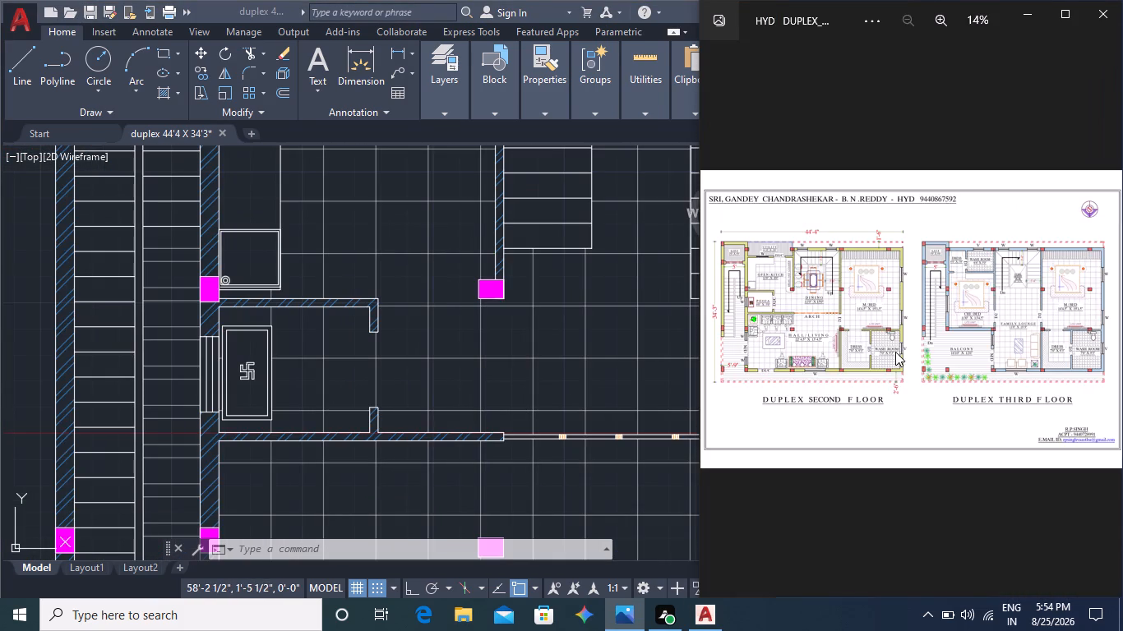
pyautogui.scroll(8, 828, 338)
pyautogui.moveTo(853, 352); pyautogui.dragTo(887, 354, button='middle')
pyautogui.scroll(3, 845, 344)
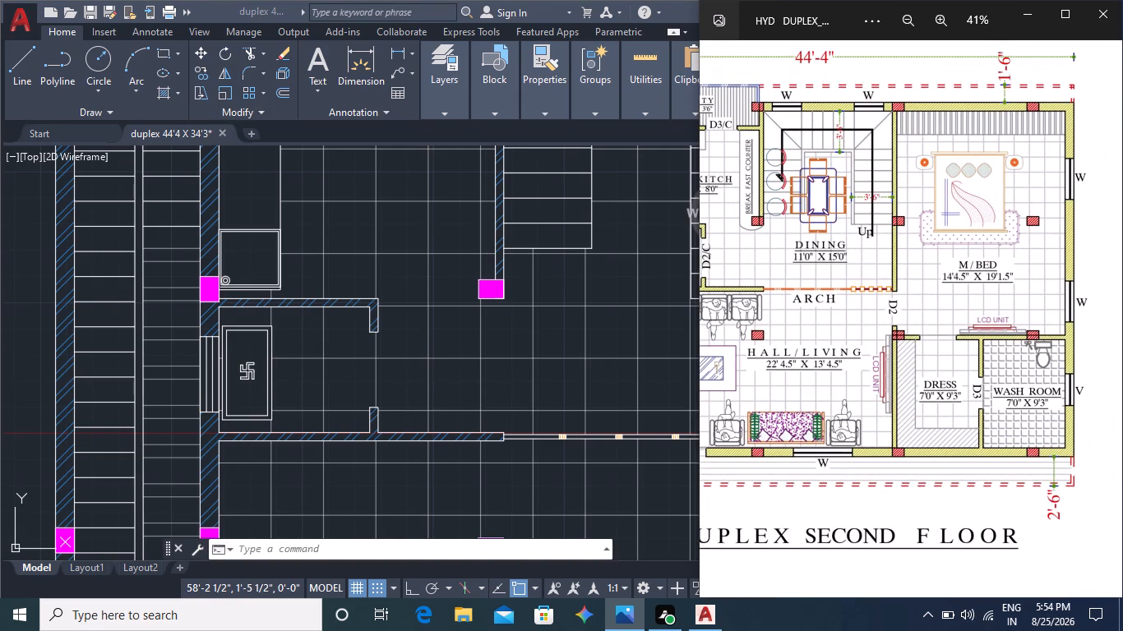
# Switch to File Explorer and open the furniture_living_room drawing from the recent files.
pyautogui.doubleClick(467, 619)
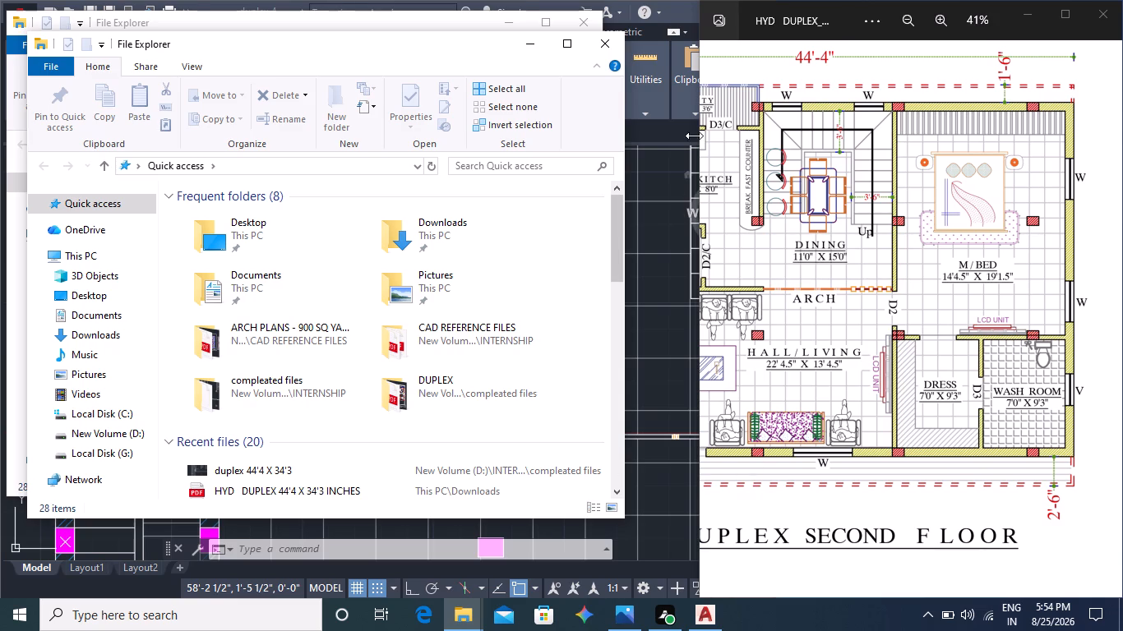
pyautogui.scroll(-1, 292, 370)
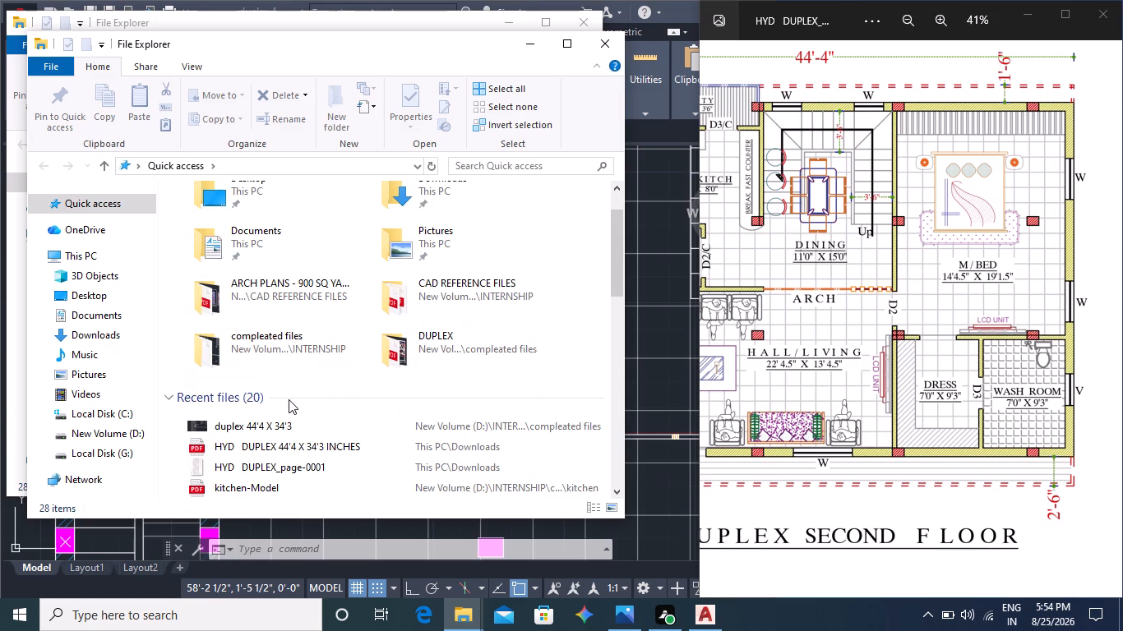
pyautogui.scroll(-3, 299, 403)
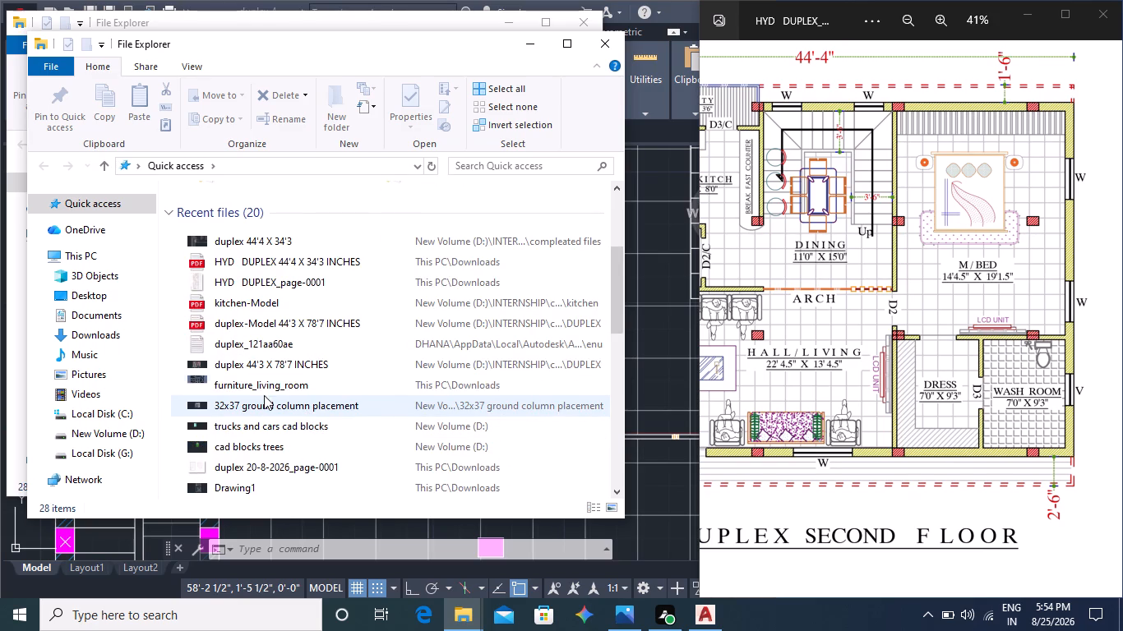
pyautogui.scroll(-2, 264, 388)
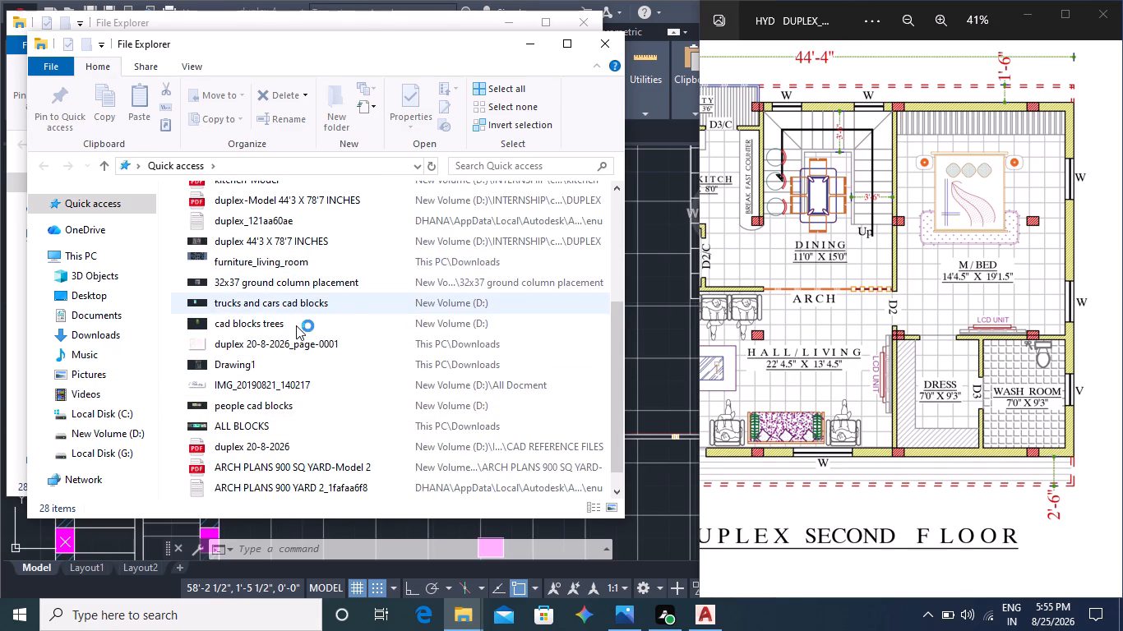
pyautogui.scroll(2, 296, 328)
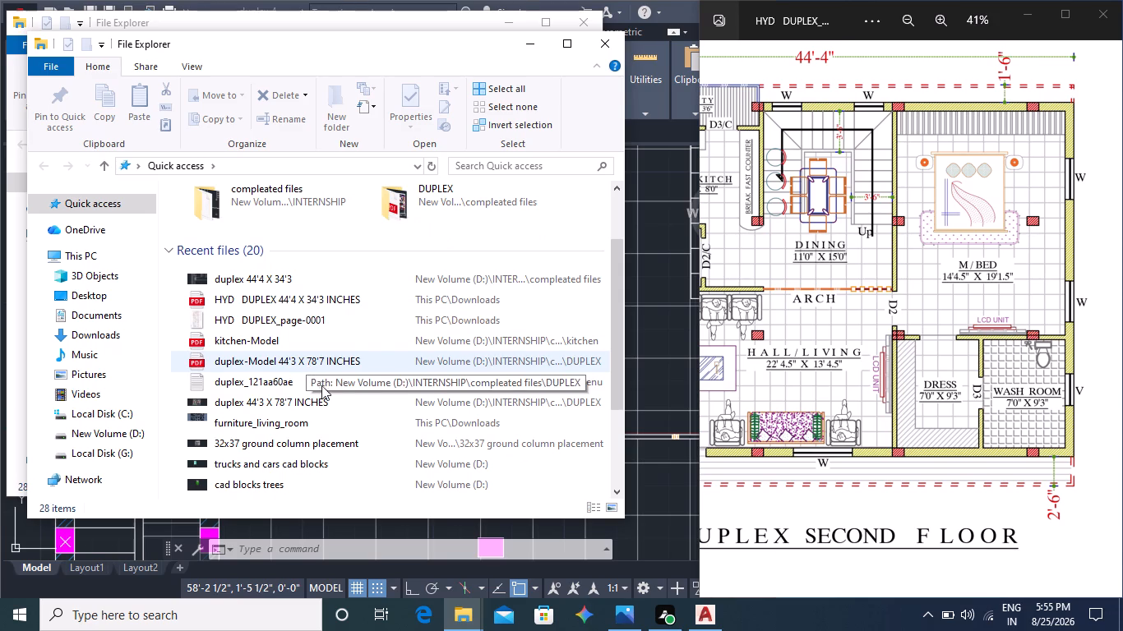
pyautogui.scroll(-2, 274, 382)
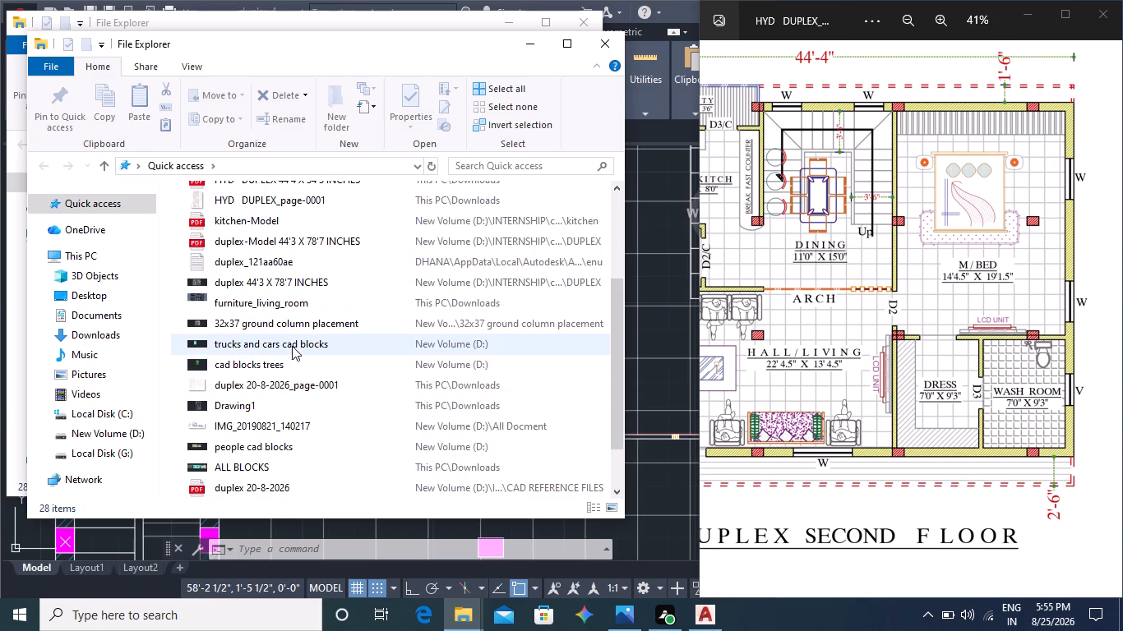
pyautogui.doubleClick(293, 297)
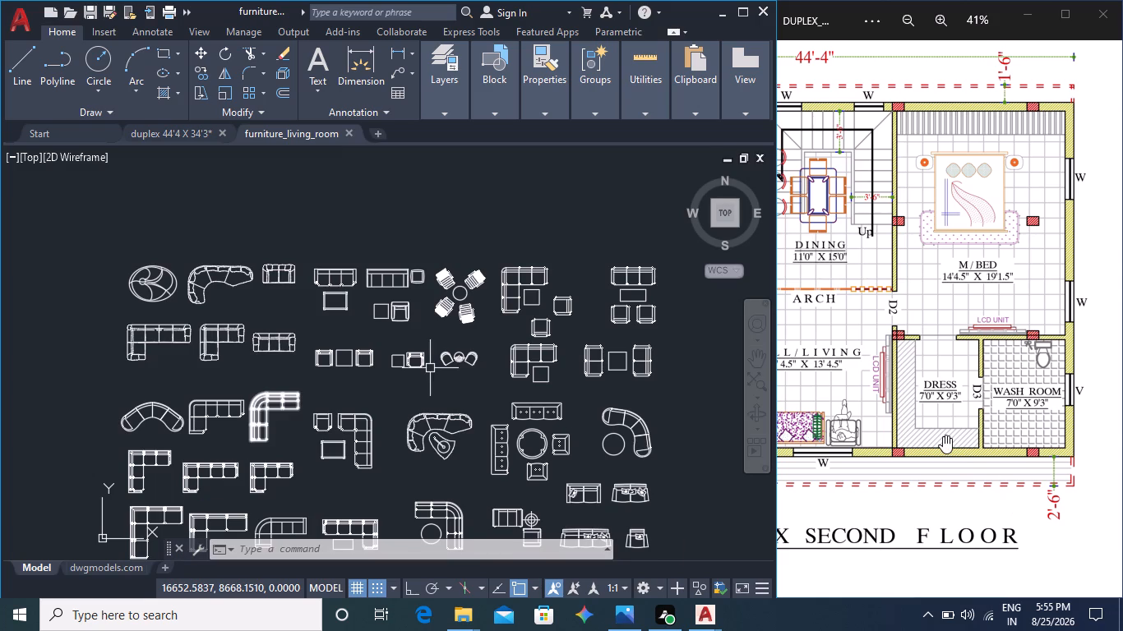
# Examine the hall/living furniture layout in the reference plan to choose matching sofa blocks.
pyautogui.middleClick(888, 361)
pyautogui.moveTo(834, 339); pyautogui.dragTo(858, 349, button='middle')
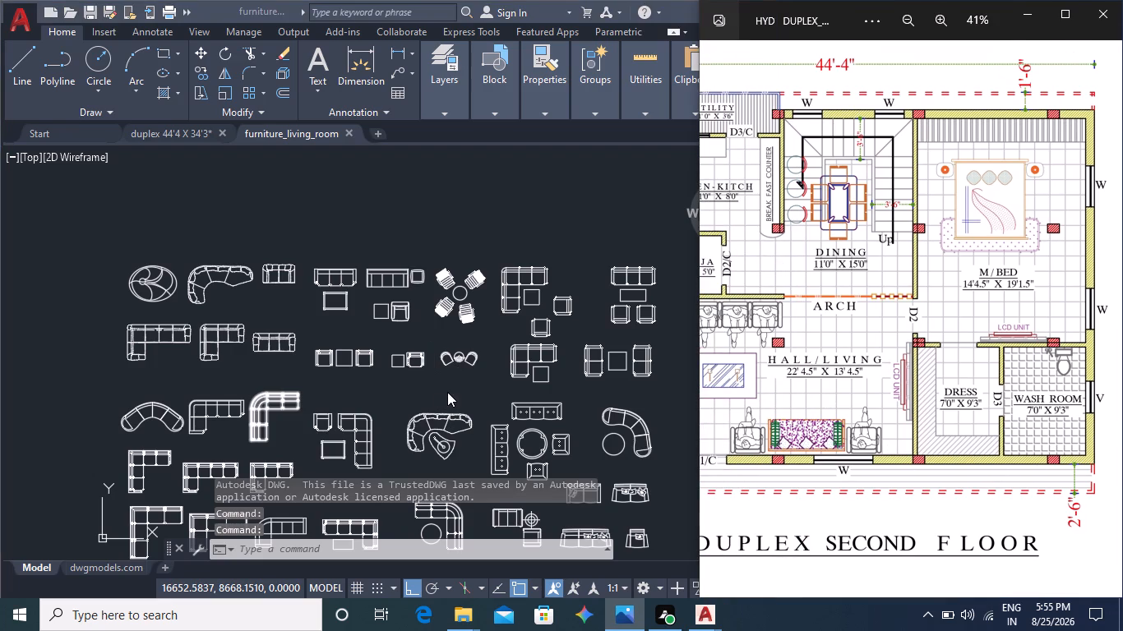
pyautogui.moveTo(788, 336); pyautogui.dragTo(830, 324, button='middle')
pyautogui.moveTo(779, 343); pyautogui.dragTo(832, 339, button='middle')
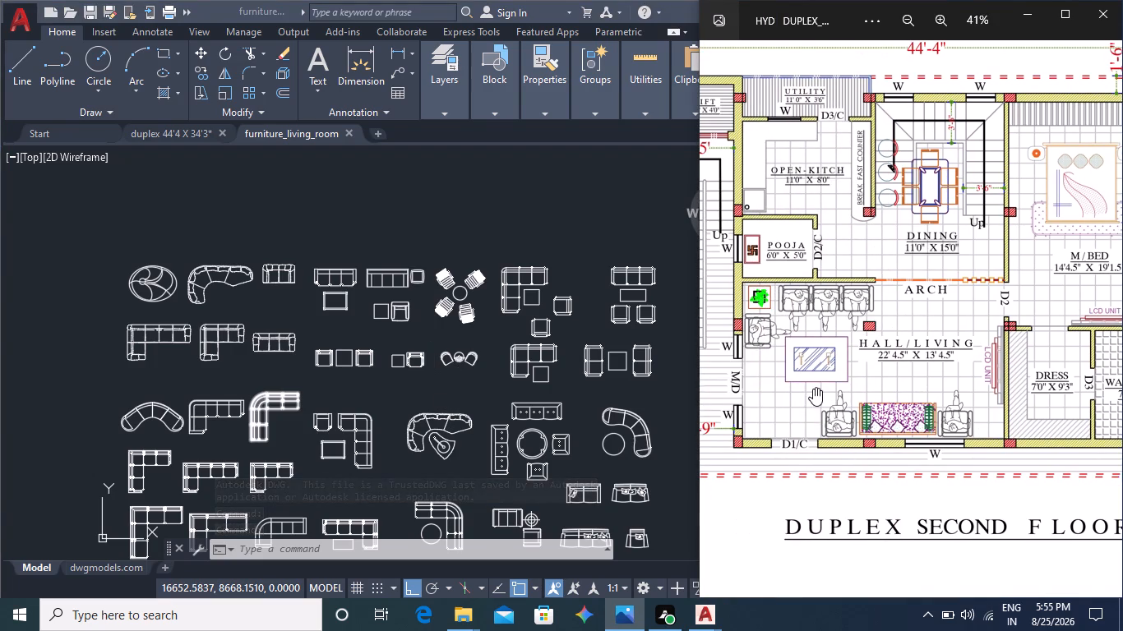
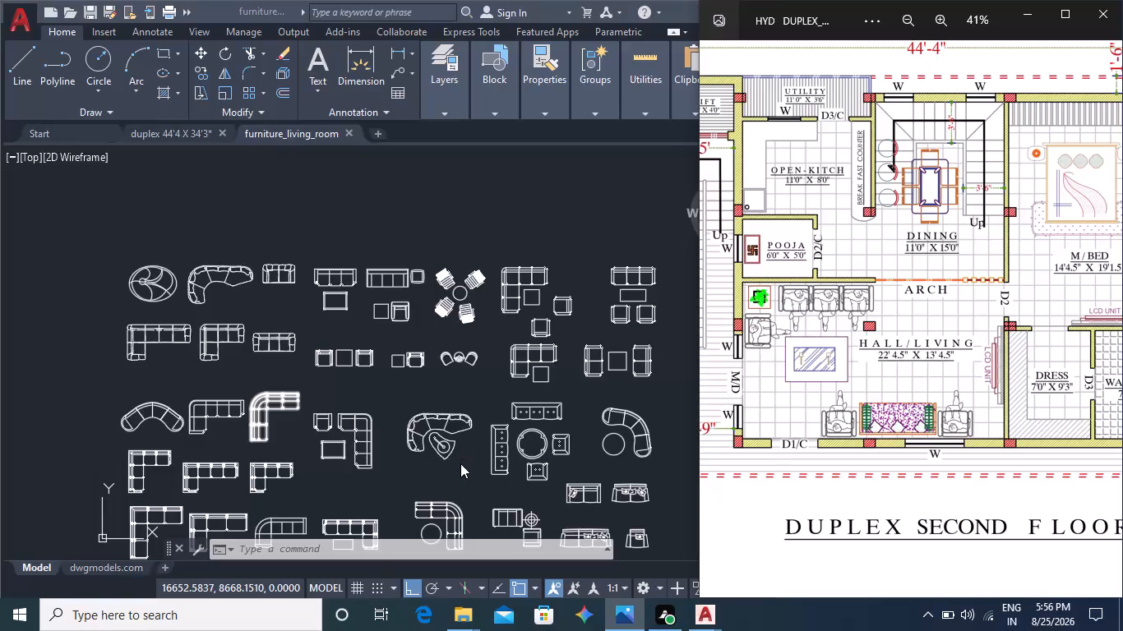
# Copy the L-shaped sofa block with the rectangular coffee table from the furniture_living_room drawing to the clipboard.
pyautogui.moveTo(460, 463); pyautogui.dragTo(455, 437, button='middle')
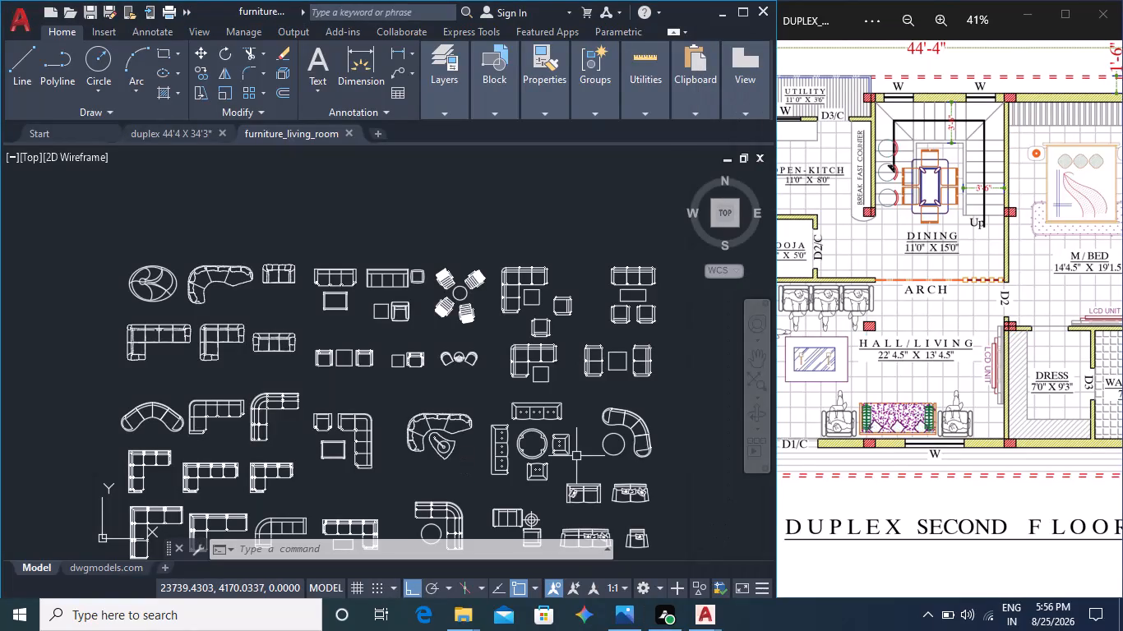
pyautogui.moveTo(557, 463); pyautogui.dragTo(550, 418, button='middle')
pyautogui.moveTo(511, 446); pyautogui.dragTo(502, 407, button='middle')
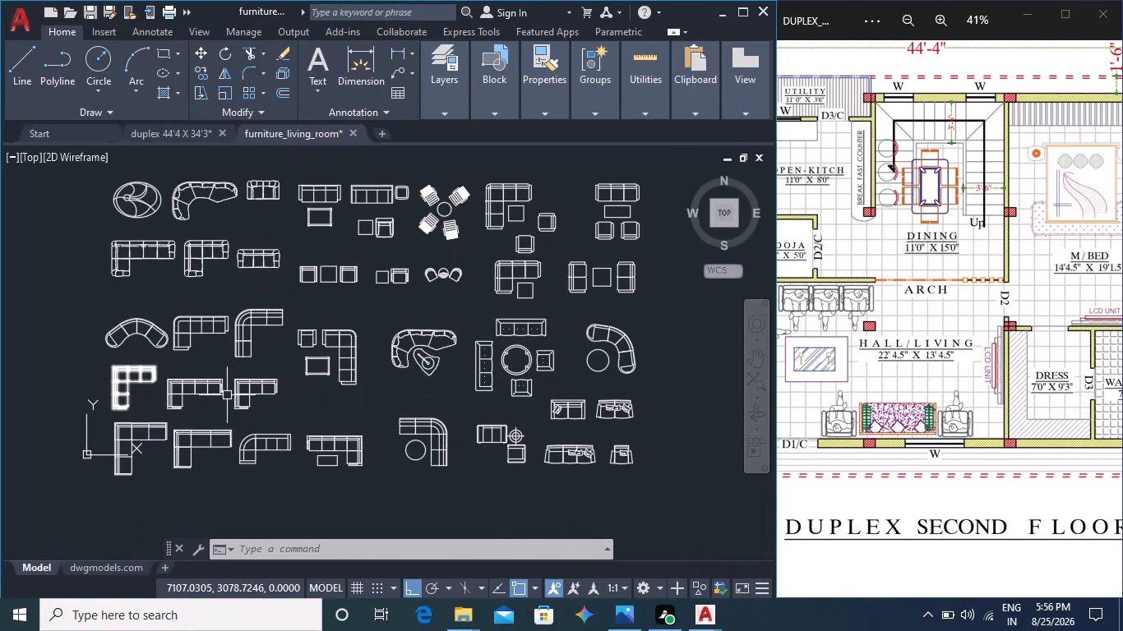
pyautogui.scroll(2, 330, 456)
pyautogui.moveTo(427, 503); pyautogui.dragTo(426, 459, button='middle')
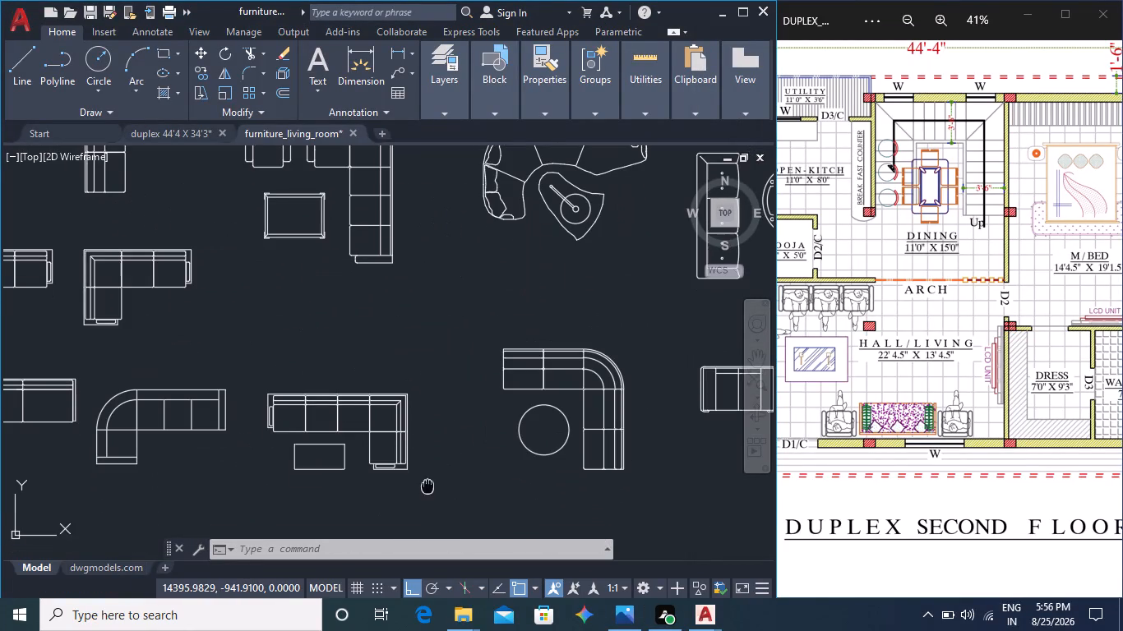
pyautogui.moveTo(426, 459); pyautogui.dragTo(427, 417, button='middle')
pyautogui.click(441, 458)
pyautogui.click(250, 271)
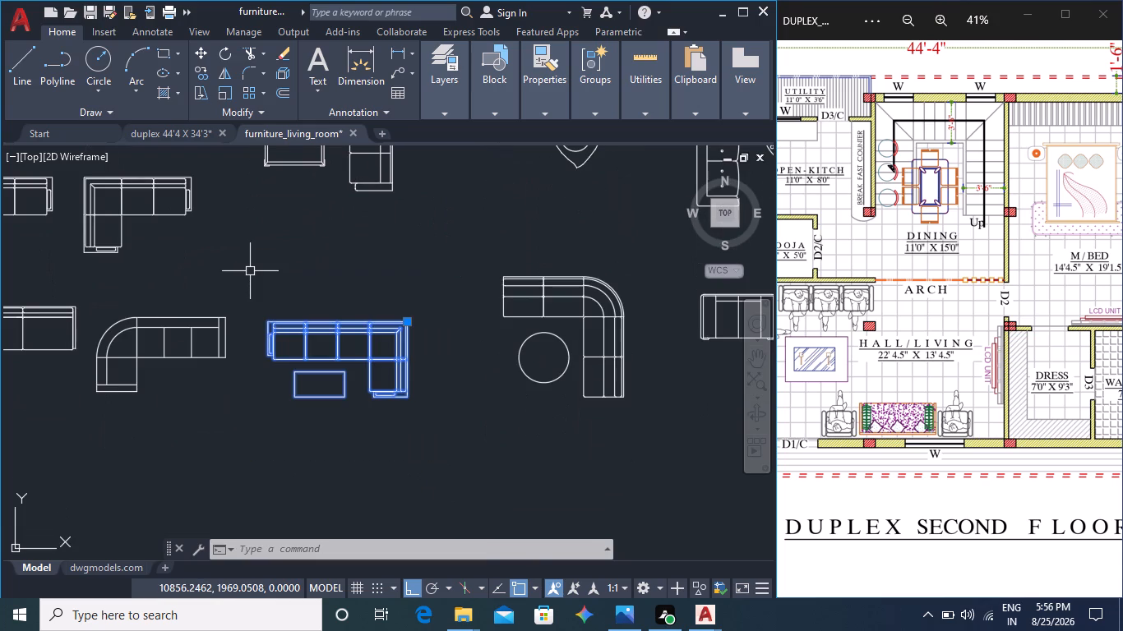
pyautogui.moveTo(303, 264); pyautogui.dragTo(311, 380, button='middle')
pyautogui.moveTo(330, 366); pyautogui.dragTo(332, 396, button='middle')
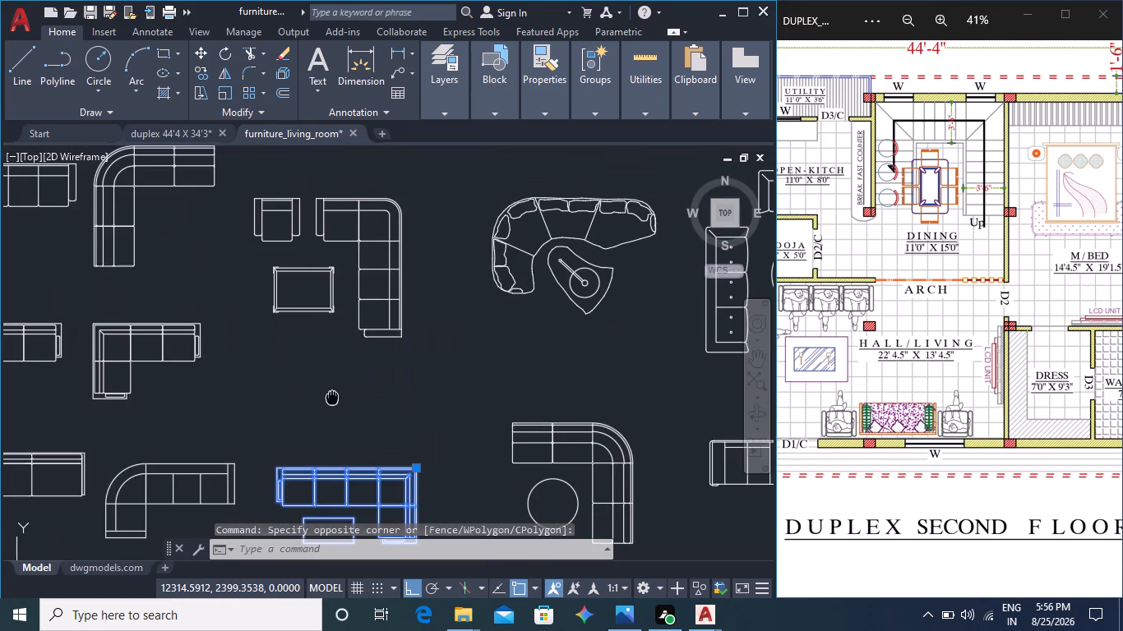
pyautogui.click(416, 391)
pyautogui.click(413, 403)
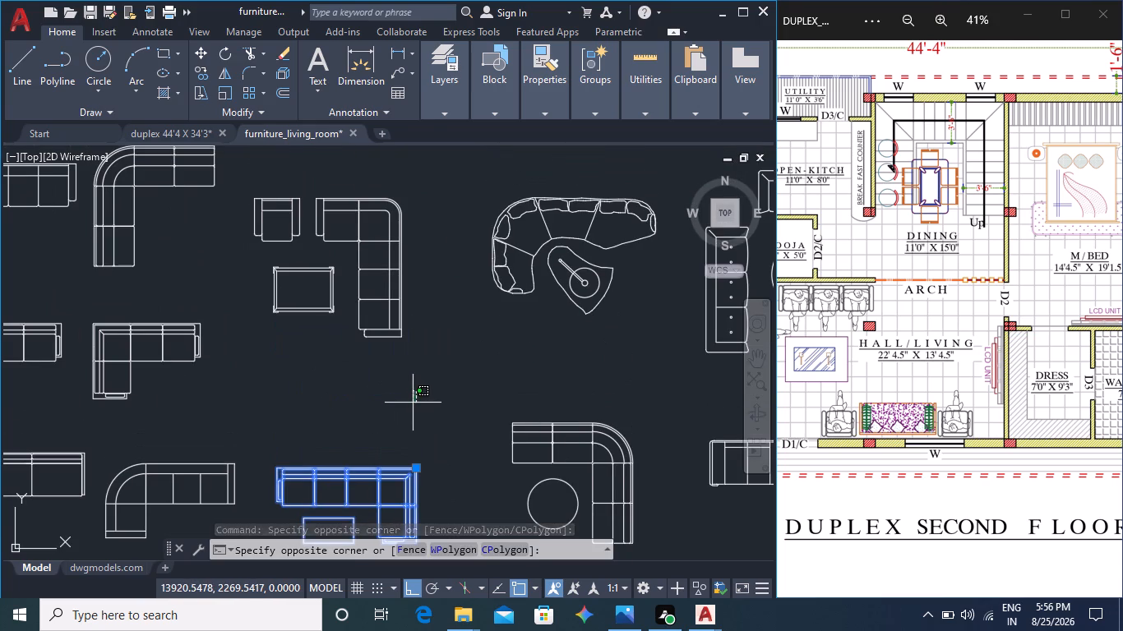
pyautogui.hotkey('ctrl', 'c')
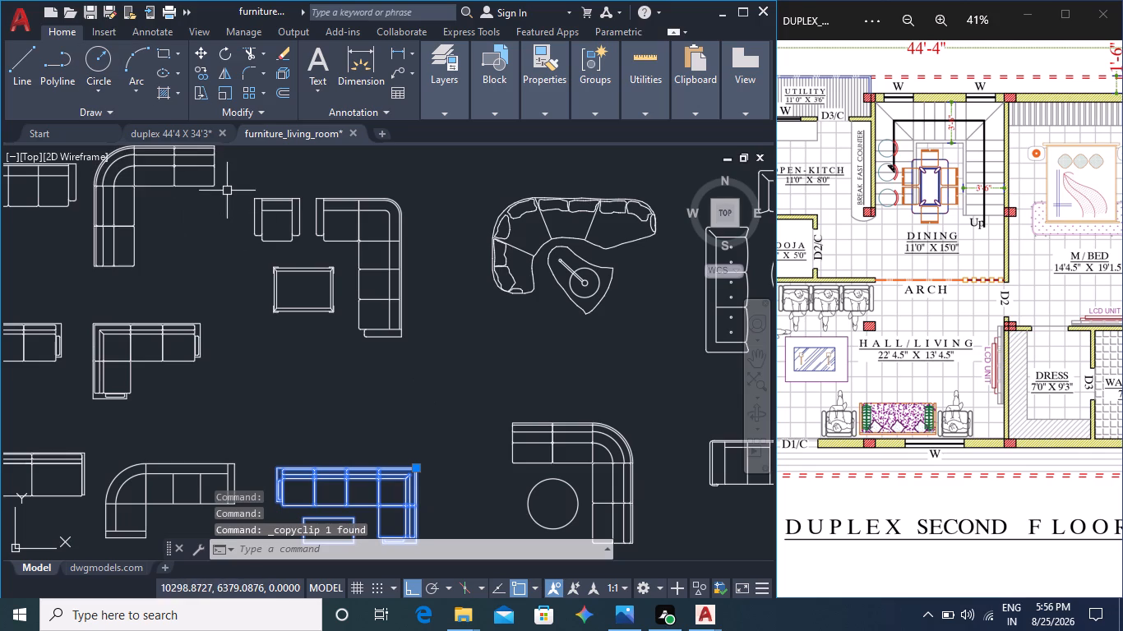
# Switch to the duplex 44'4 X 34'3 drawing and paste the sofa block in empty space beside the floor plan.
pyautogui.click(190, 136)
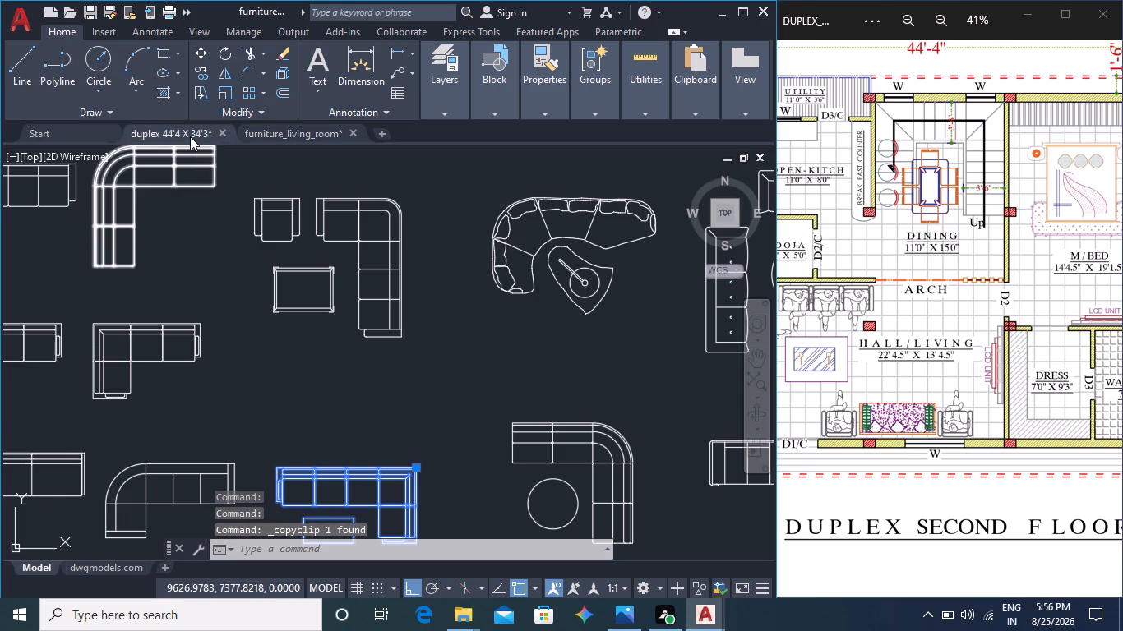
pyautogui.hotkey('ctrl', 'v')
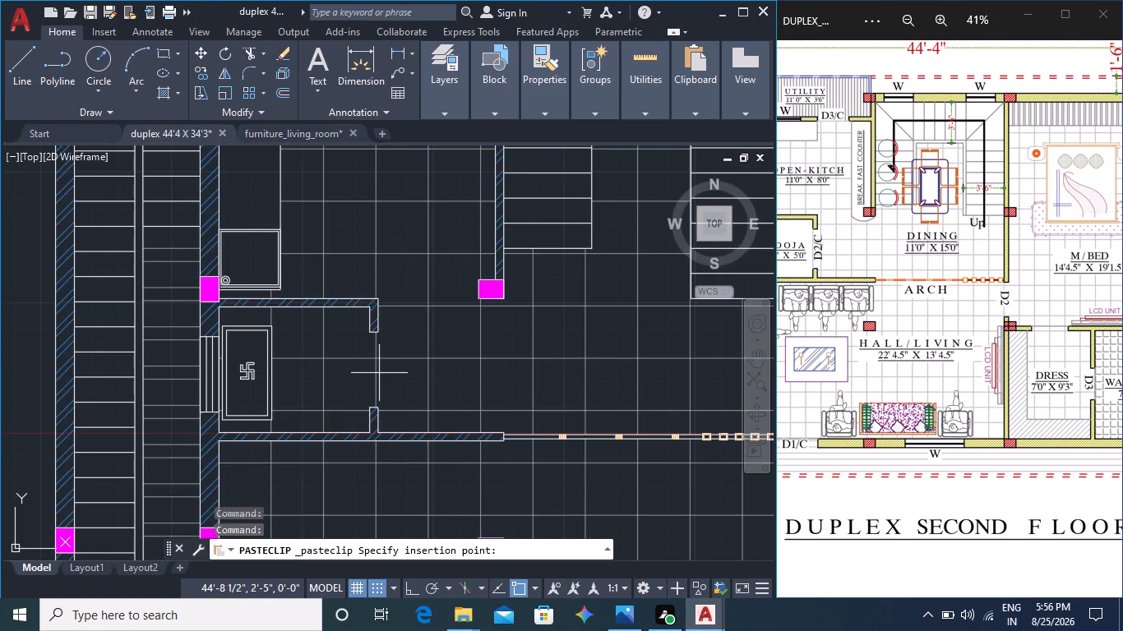
pyautogui.scroll(-2, 379, 373)
pyautogui.scroll(-3, 142, 362)
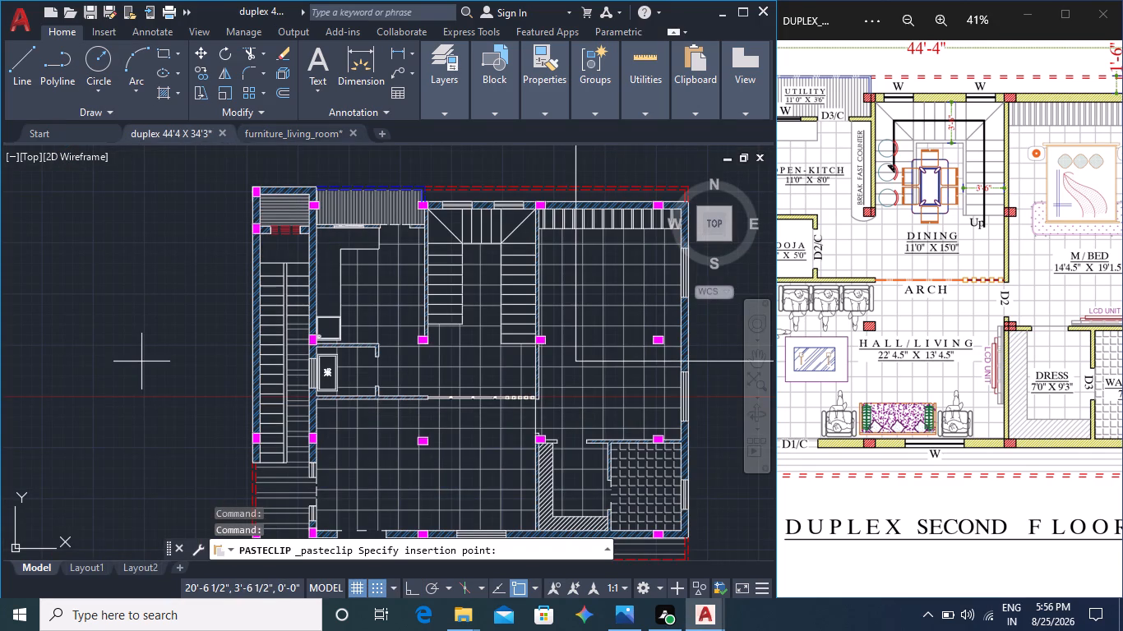
pyautogui.scroll(-2, 317, 376)
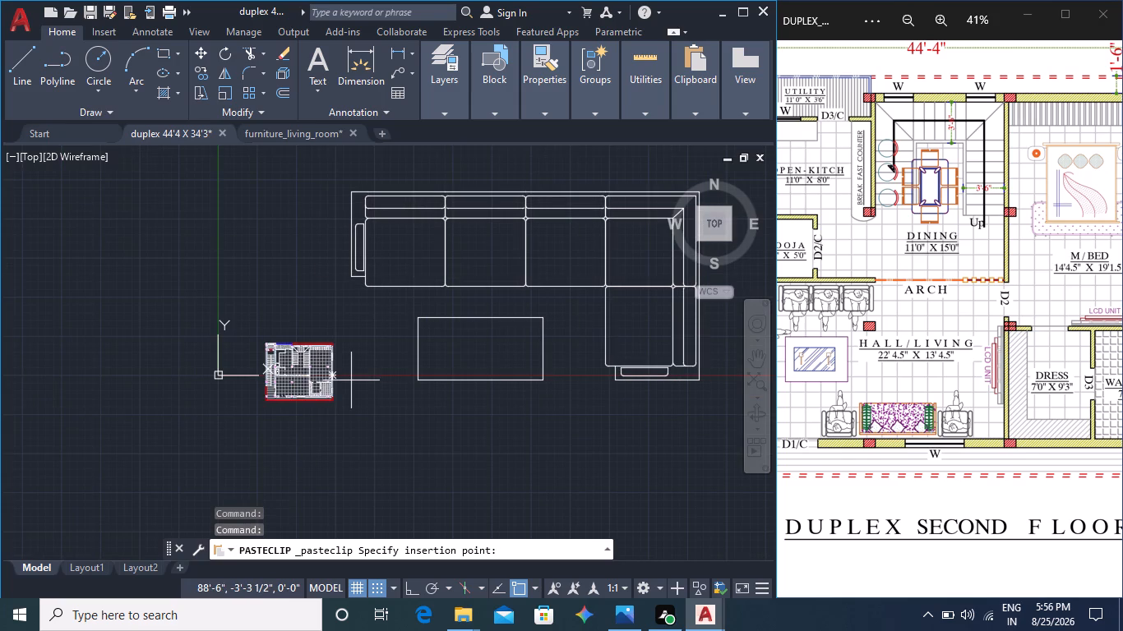
pyautogui.click(348, 380)
# Scale the oversized sofa block down freehand to room size, using the coffee table's lower-left corner as base point.
pyautogui.moveTo(397, 385); pyautogui.dragTo(377, 398, button='middle')
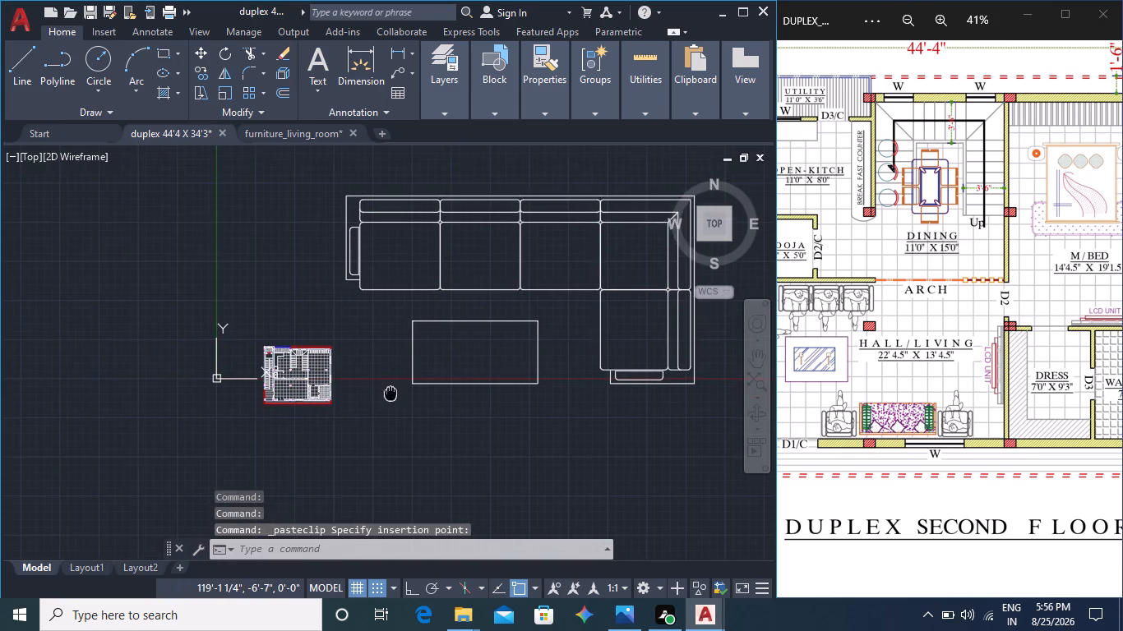
pyautogui.moveTo(377, 398); pyautogui.dragTo(363, 403, button='middle')
pyautogui.click(379, 397)
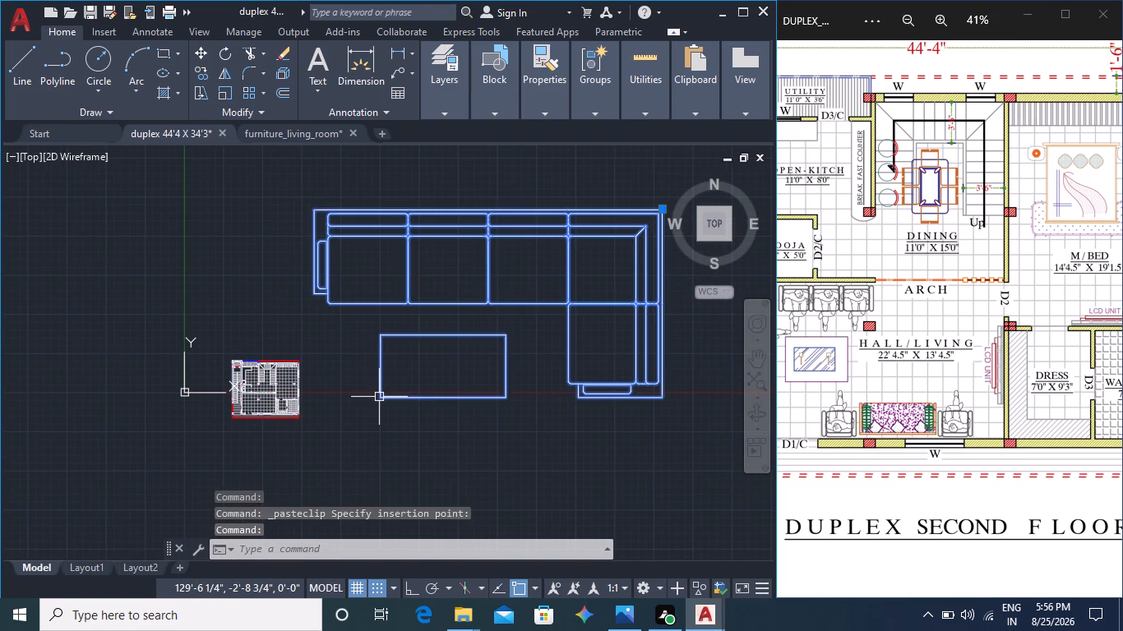
pyautogui.rightClick(349, 257)
pyautogui.click(419, 348)
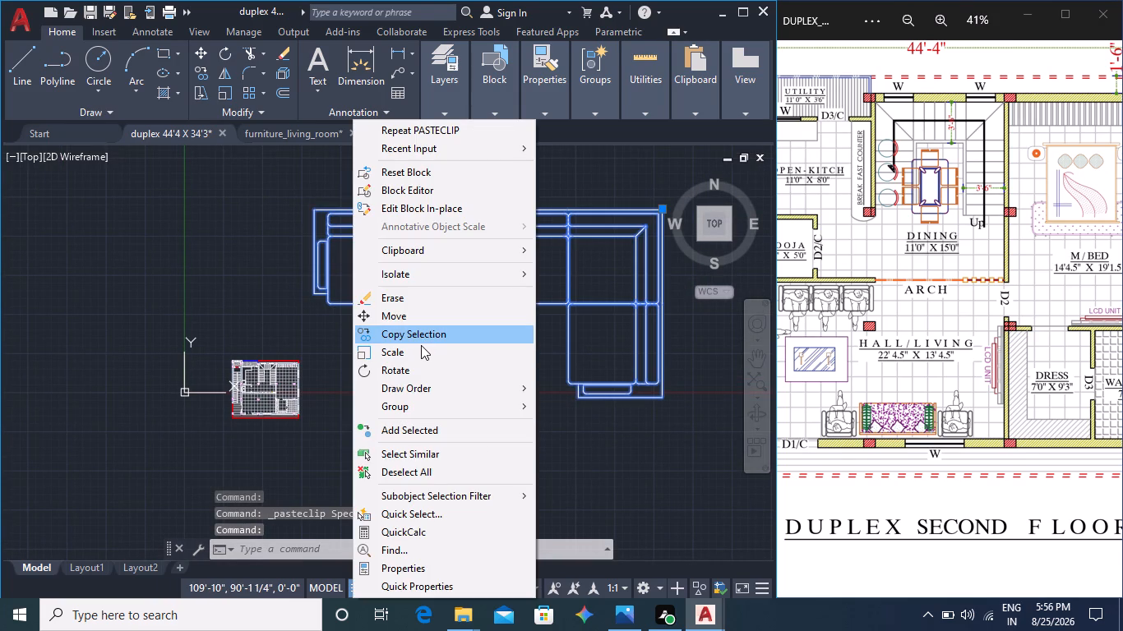
pyautogui.click(378, 399)
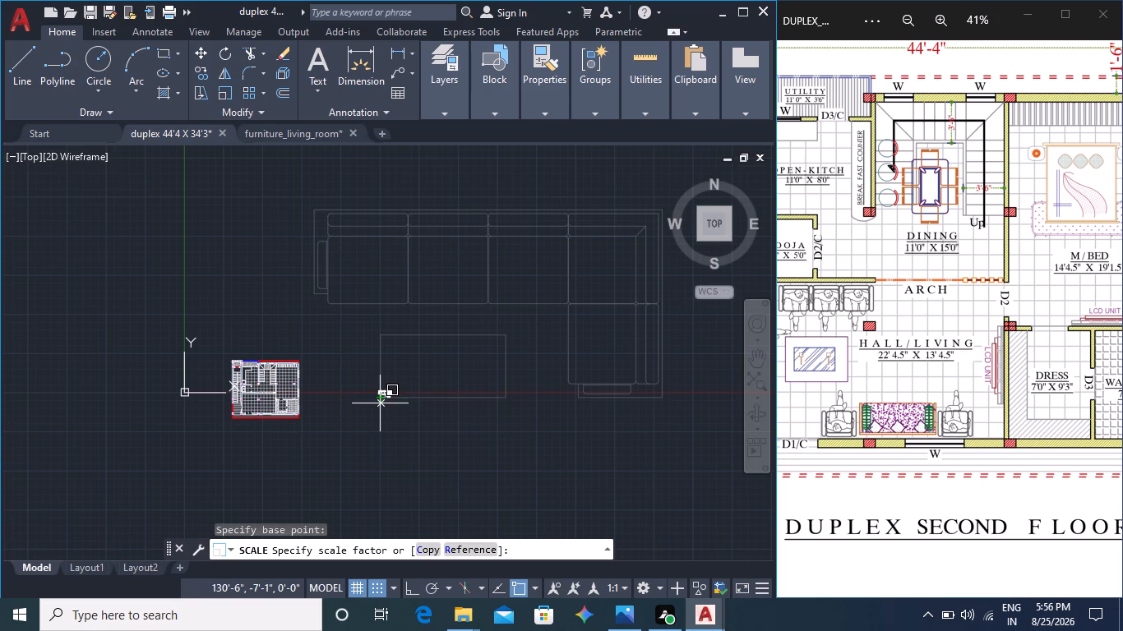
pyautogui.scroll(1, 385, 405)
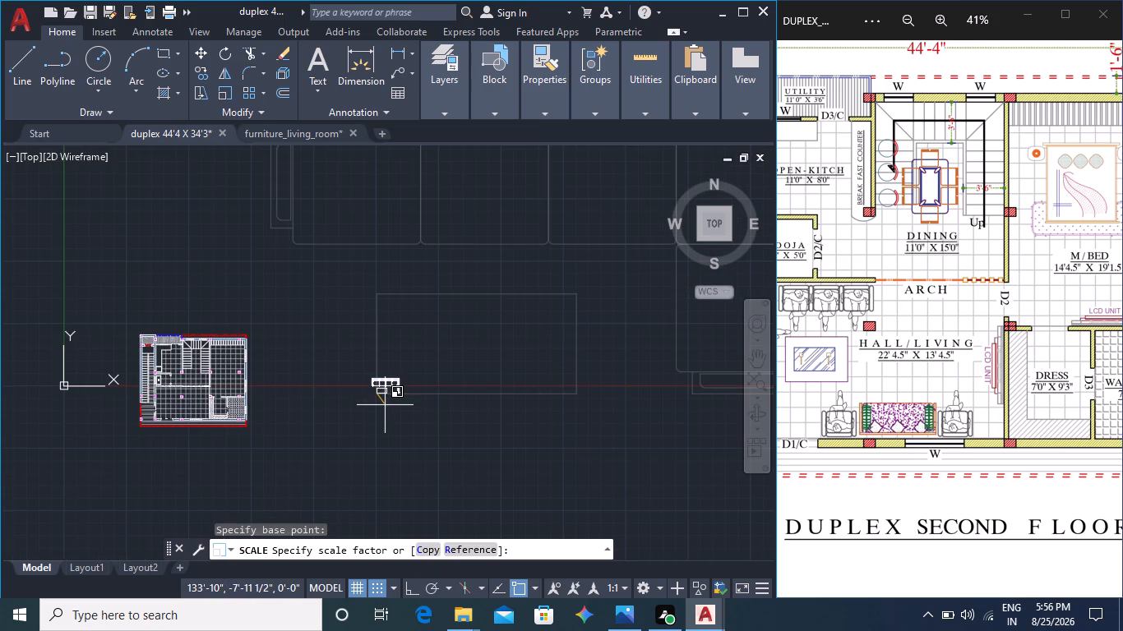
pyautogui.click(381, 398)
# Copy the scaled sofa block into the hall, just below the pooja wall, using the long seat's front-left corner as base point.
pyautogui.scroll(4, 401, 407)
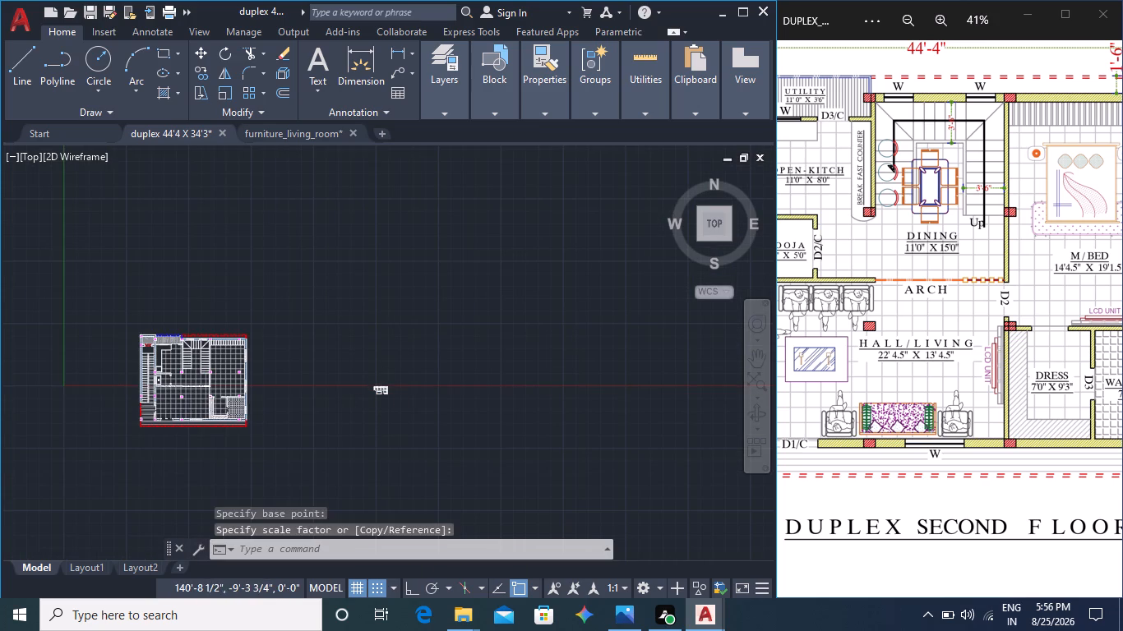
pyautogui.moveTo(349, 394); pyautogui.dragTo(459, 425, button='middle')
pyautogui.click(488, 424)
pyautogui.click(391, 325)
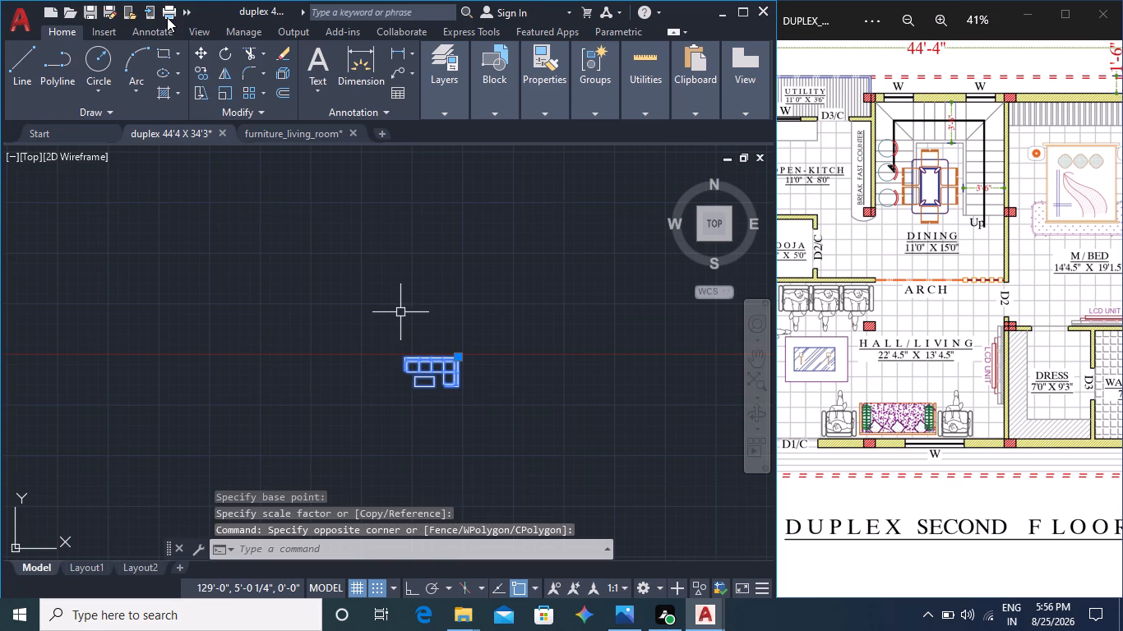
pyautogui.click(201, 74)
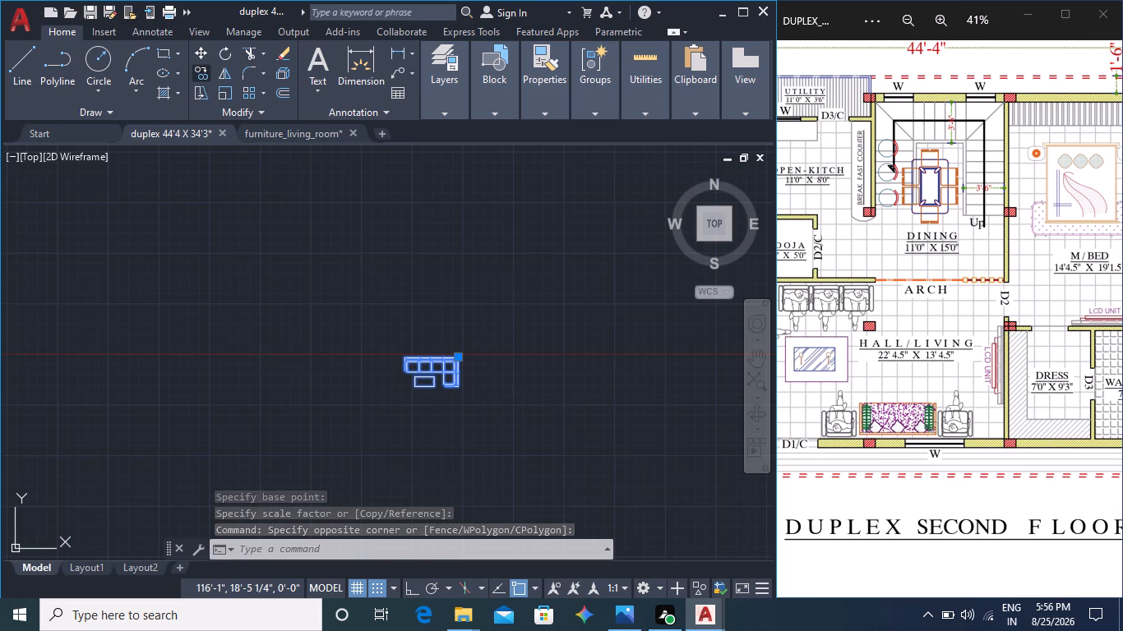
pyautogui.scroll(3, 403, 358)
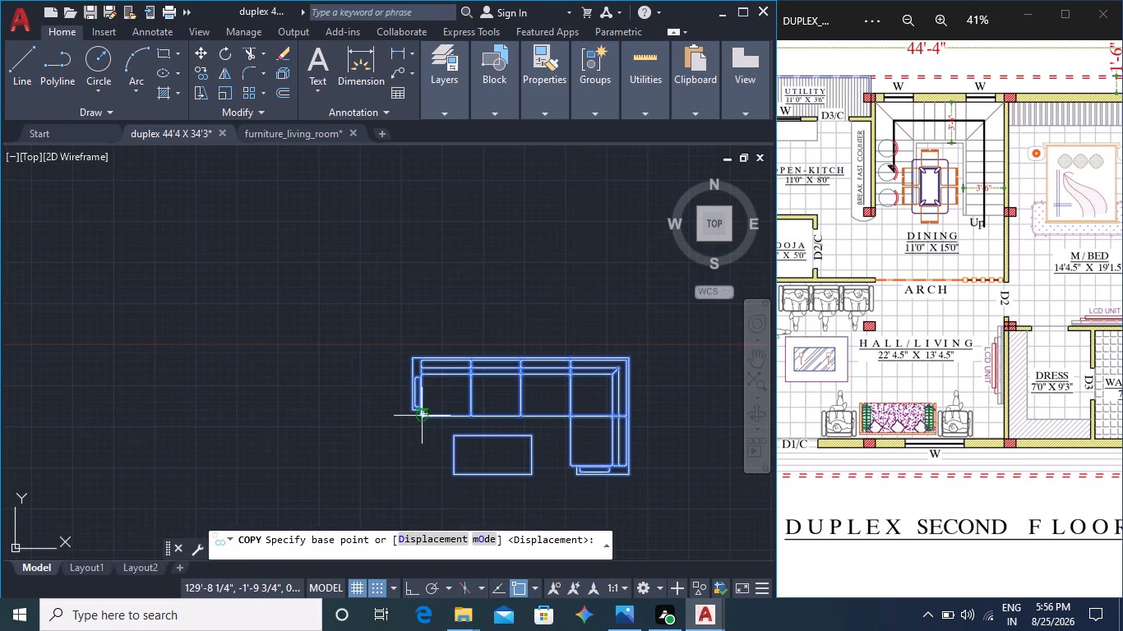
pyautogui.click(422, 417)
pyautogui.moveTo(207, 345); pyautogui.dragTo(545, 282, button='middle')
pyautogui.scroll(-3, 259, 302)
pyautogui.moveTo(167, 303); pyautogui.dragTo(207, 345, button='middle')
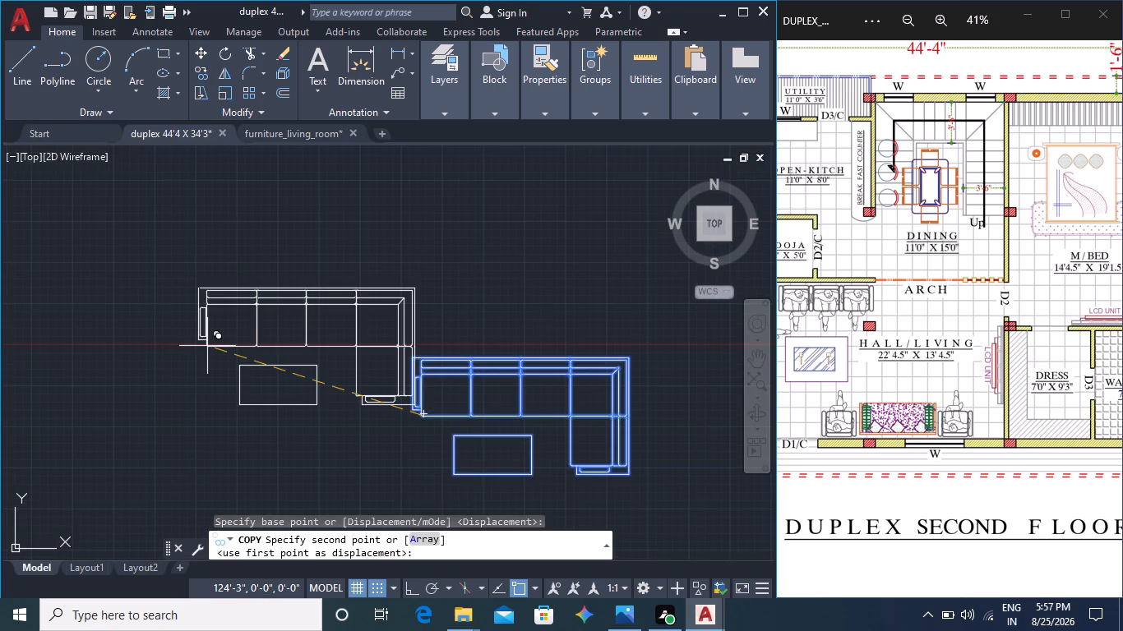
pyautogui.moveTo(207, 345); pyautogui.dragTo(510, 268, button='middle')
pyautogui.moveTo(294, 297); pyautogui.dragTo(606, 328, button='middle')
pyautogui.scroll(3, 163, 251)
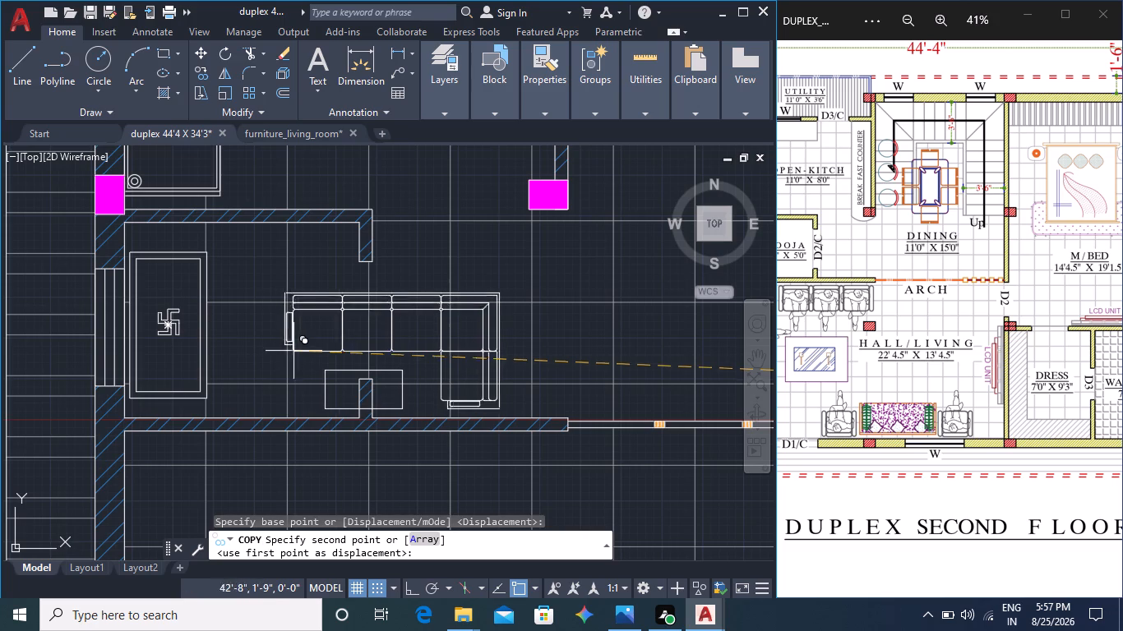
pyautogui.middleClick(841, 327)
pyautogui.moveTo(835, 334); pyautogui.dragTo(862, 325, button='middle')
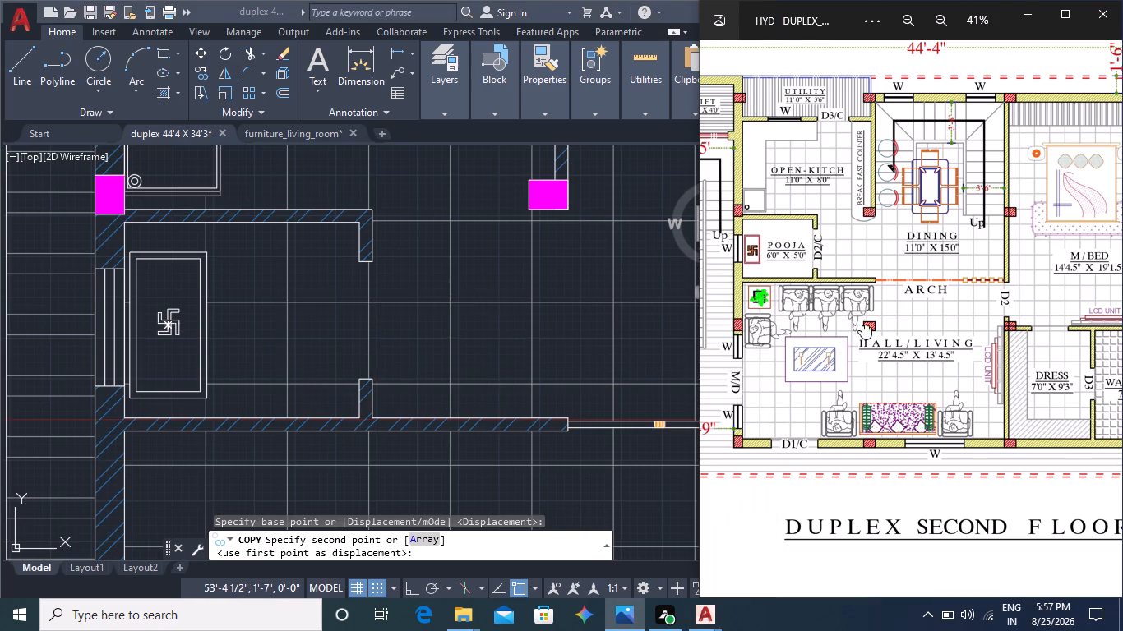
pyautogui.moveTo(862, 325); pyautogui.dragTo(886, 316, button='middle')
pyautogui.middleClick(400, 386)
pyautogui.moveTo(419, 469); pyautogui.dragTo(422, 292, button='middle')
pyautogui.moveTo(336, 360); pyautogui.dragTo(446, 334, button='middle')
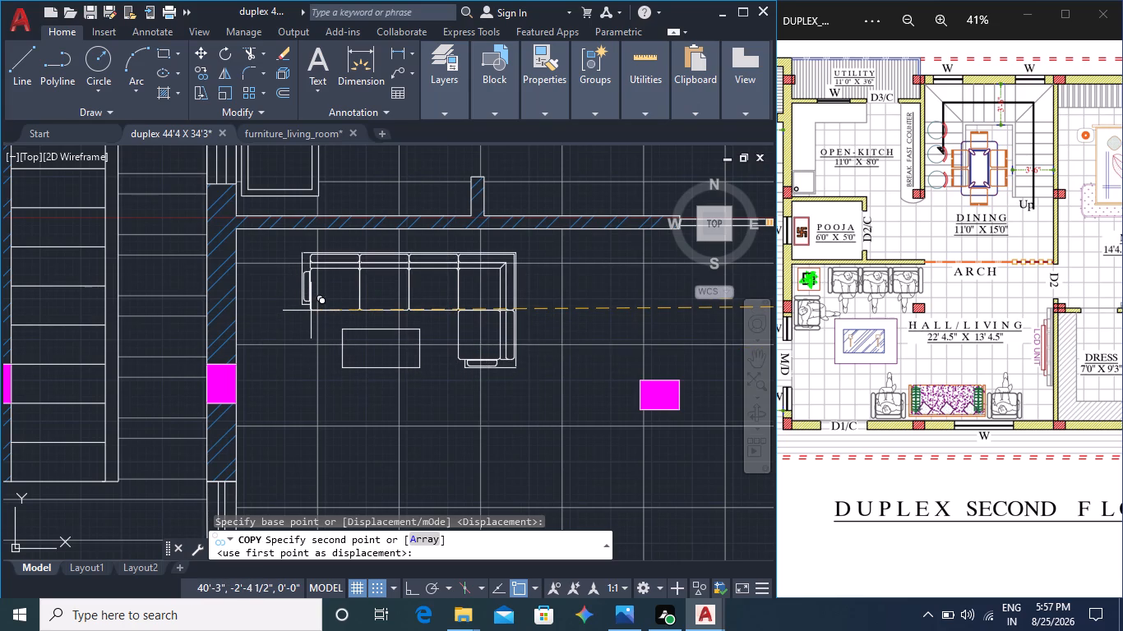
pyautogui.click(307, 308)
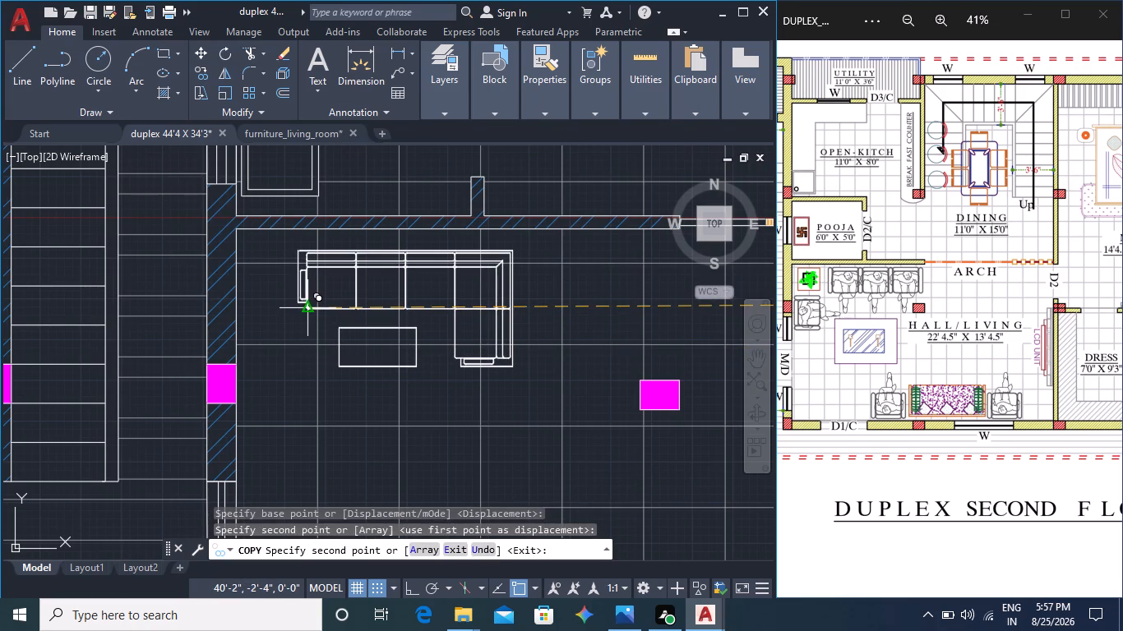
pyautogui.press('Escape')
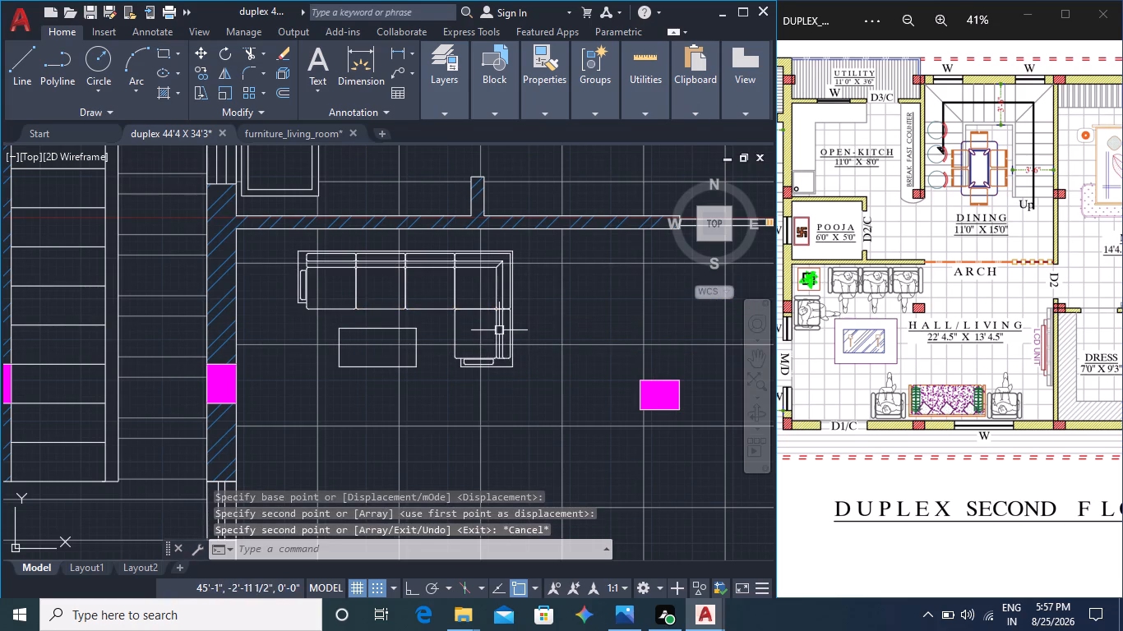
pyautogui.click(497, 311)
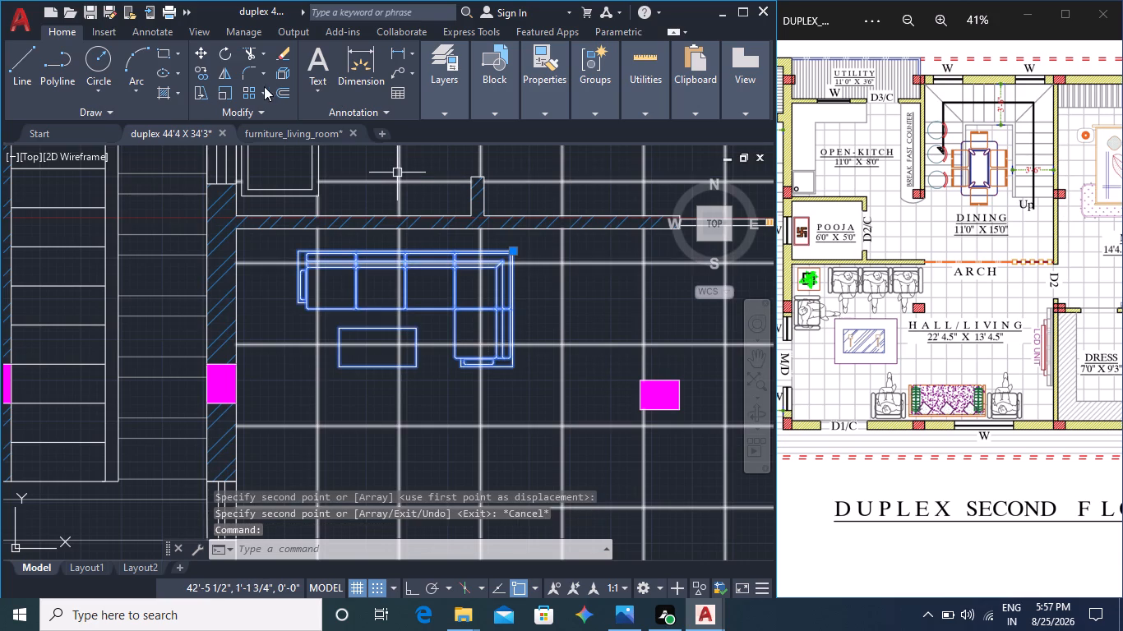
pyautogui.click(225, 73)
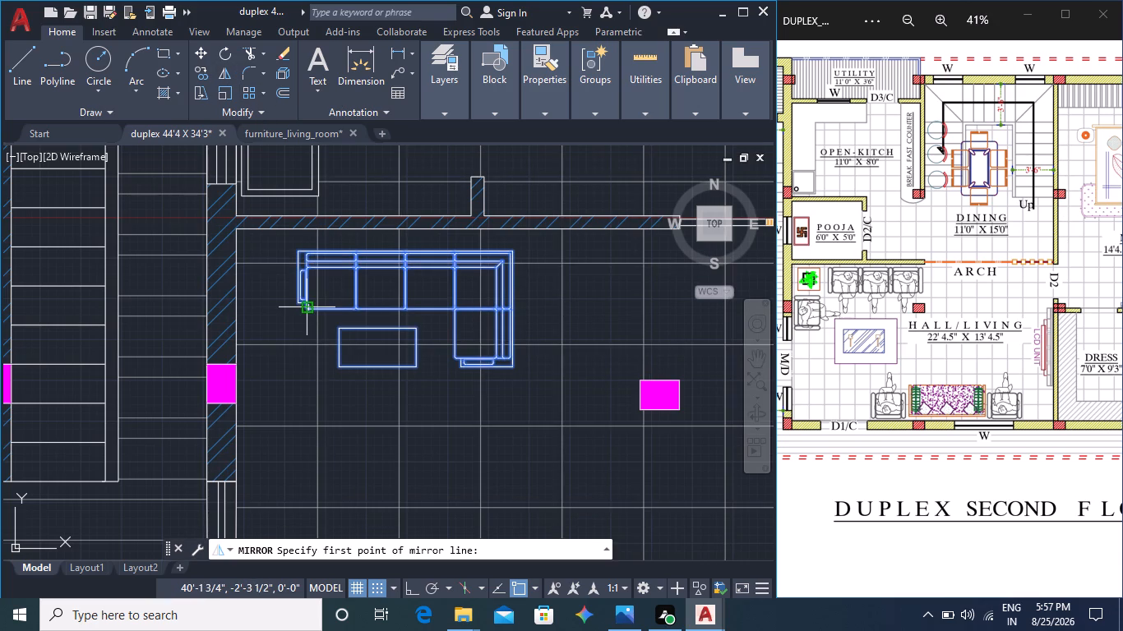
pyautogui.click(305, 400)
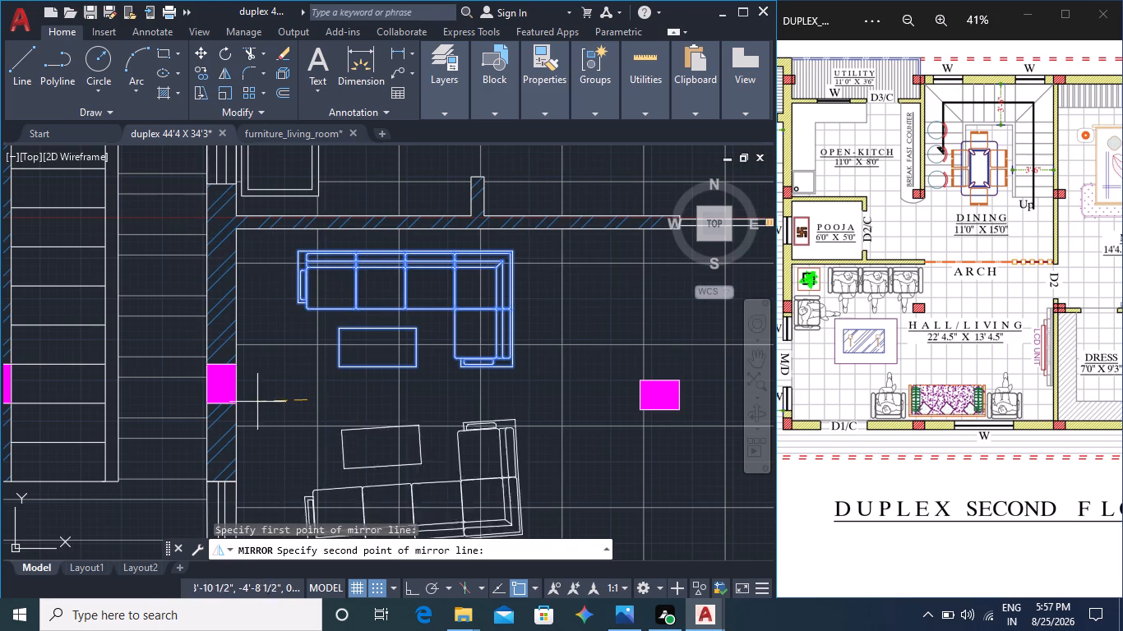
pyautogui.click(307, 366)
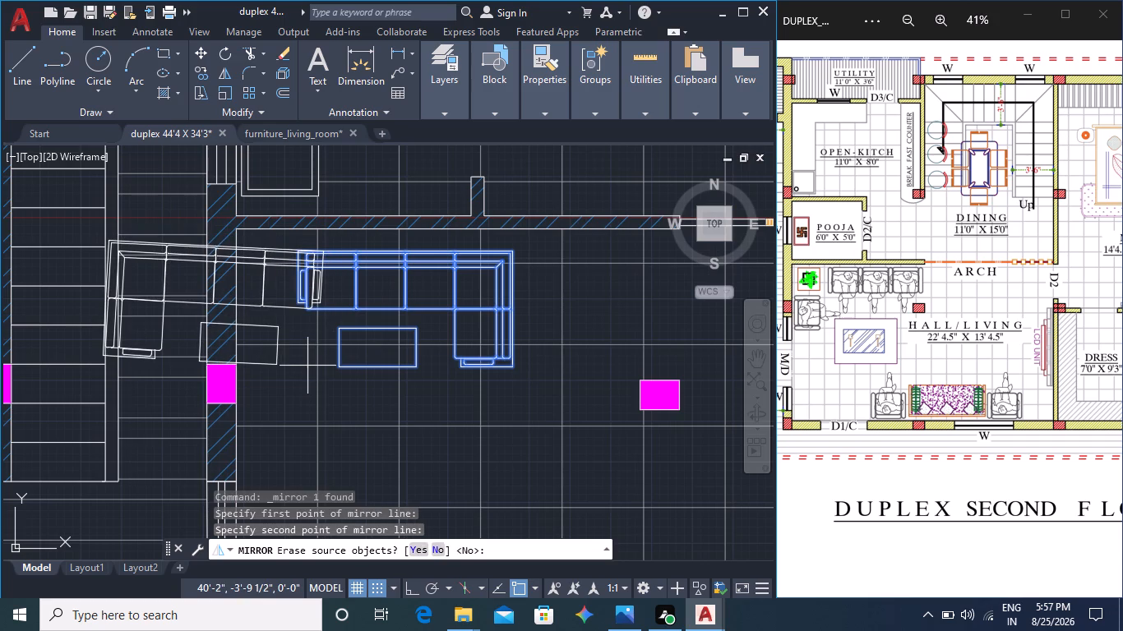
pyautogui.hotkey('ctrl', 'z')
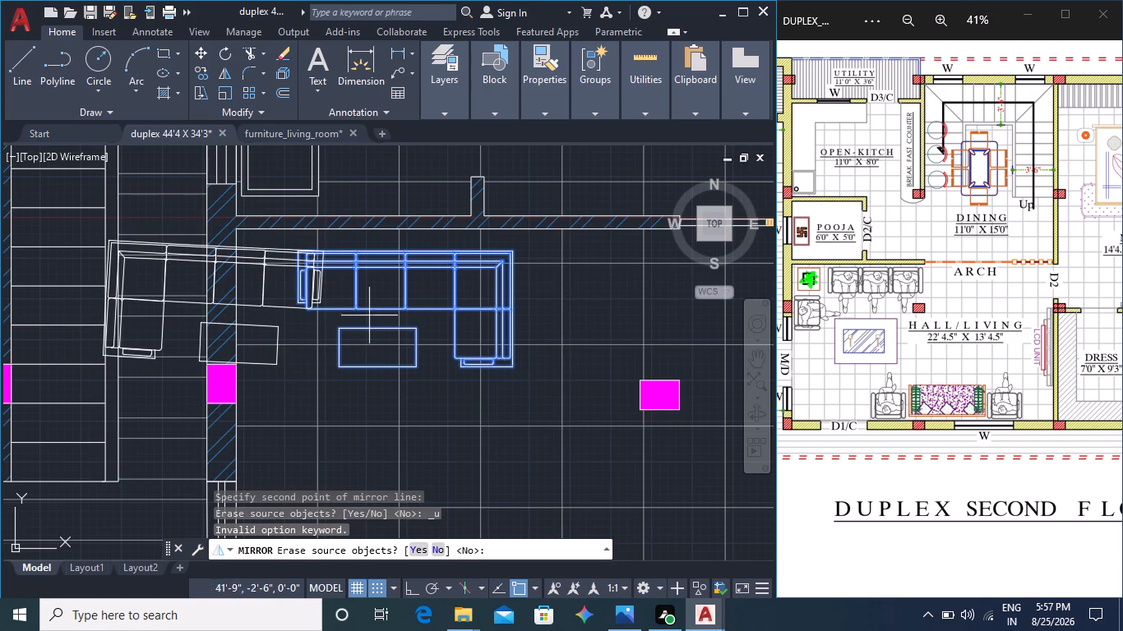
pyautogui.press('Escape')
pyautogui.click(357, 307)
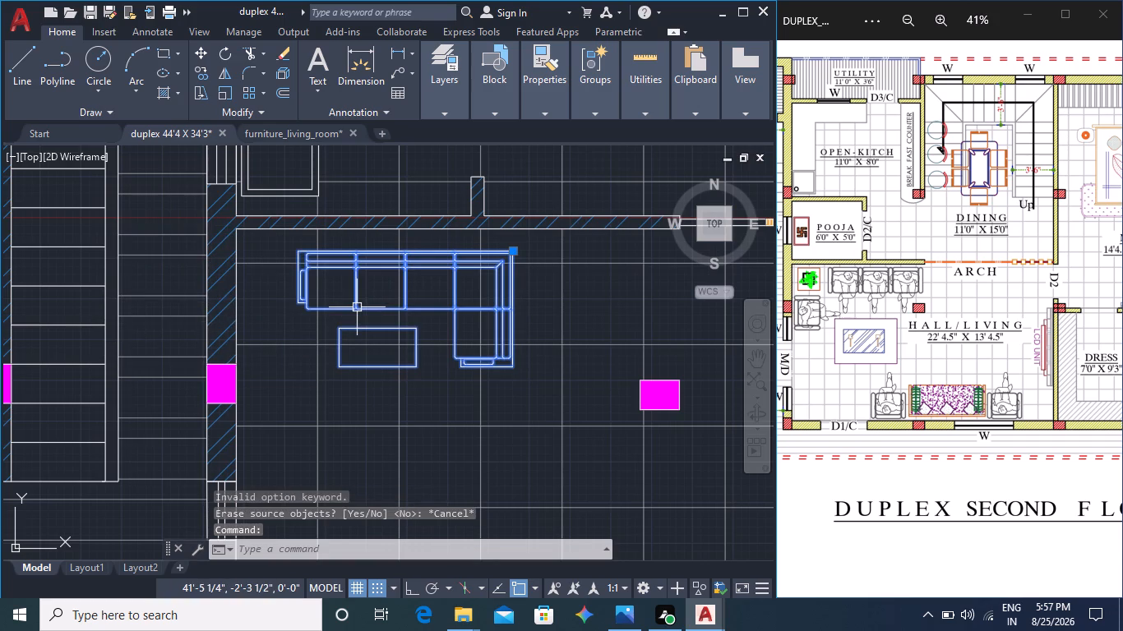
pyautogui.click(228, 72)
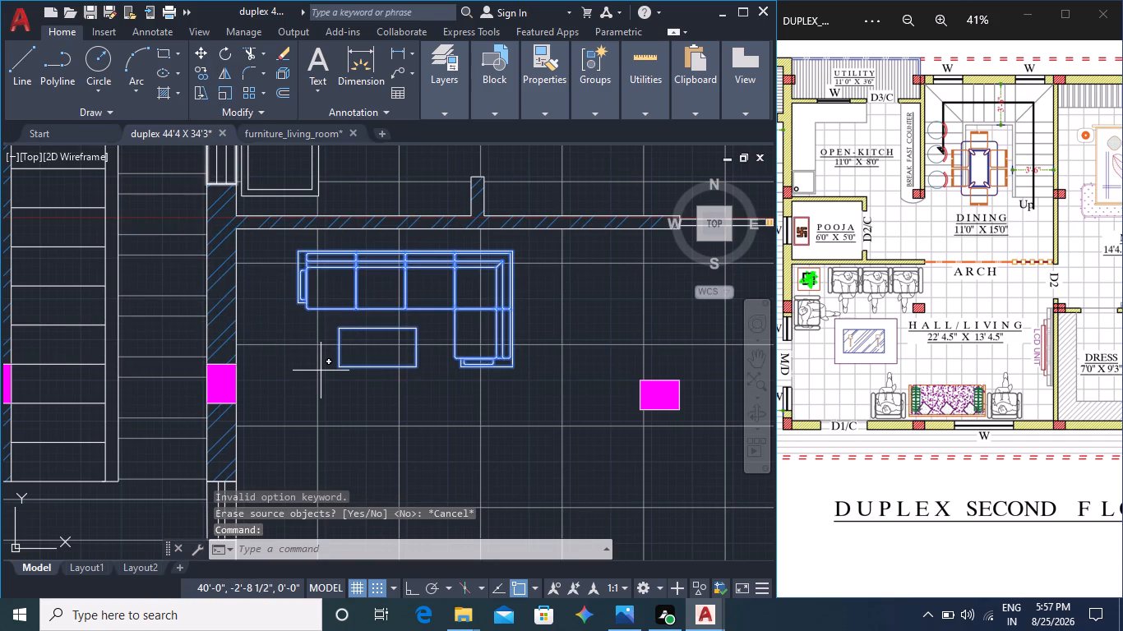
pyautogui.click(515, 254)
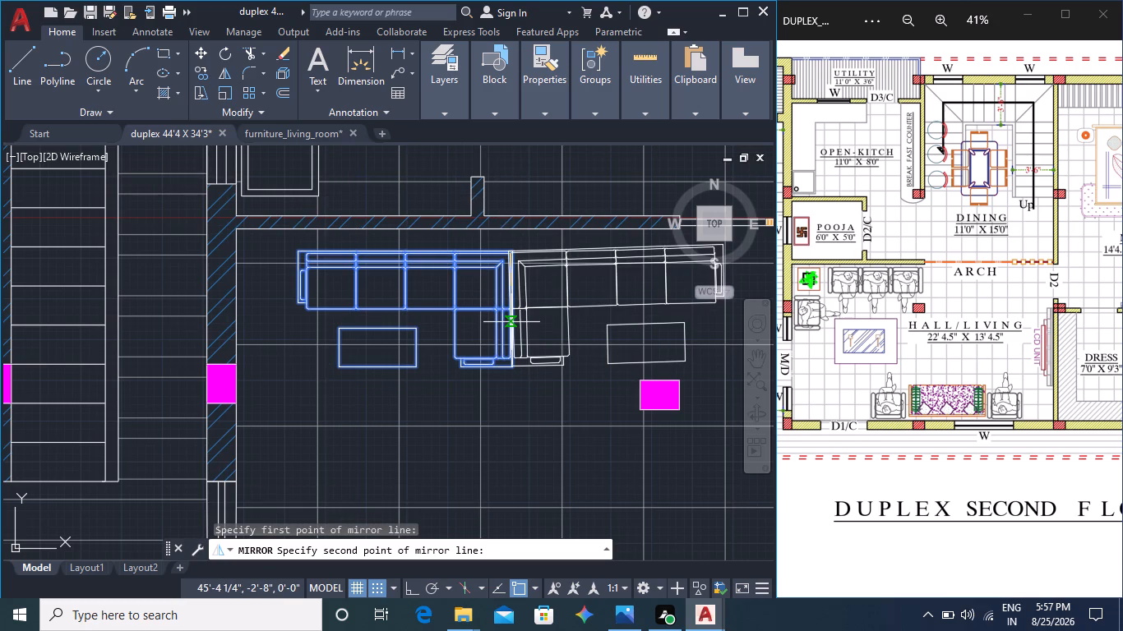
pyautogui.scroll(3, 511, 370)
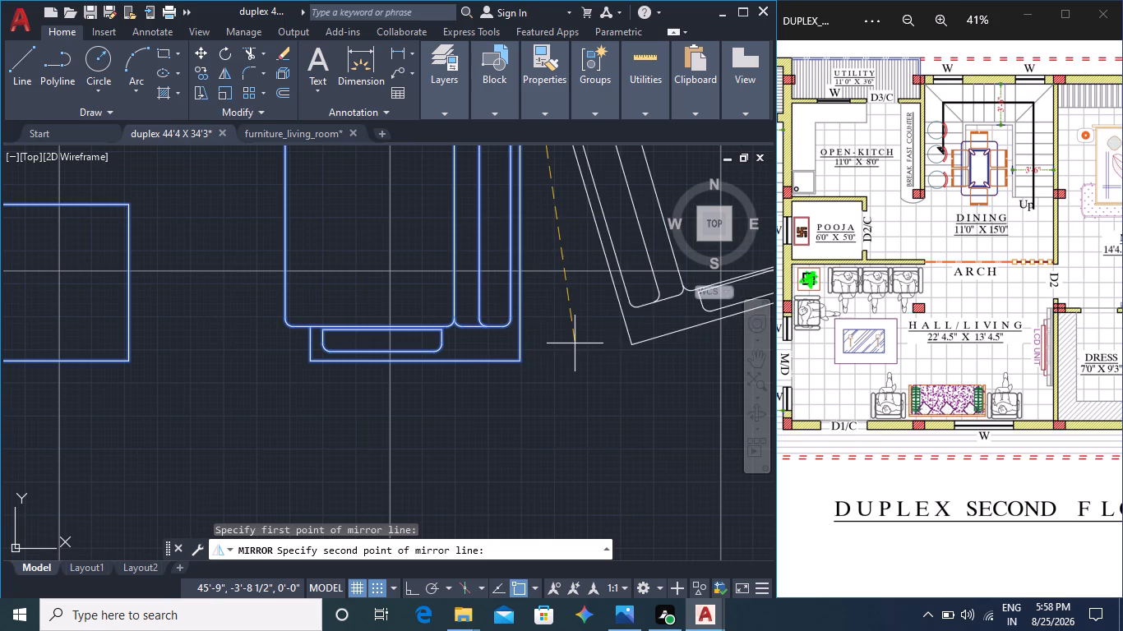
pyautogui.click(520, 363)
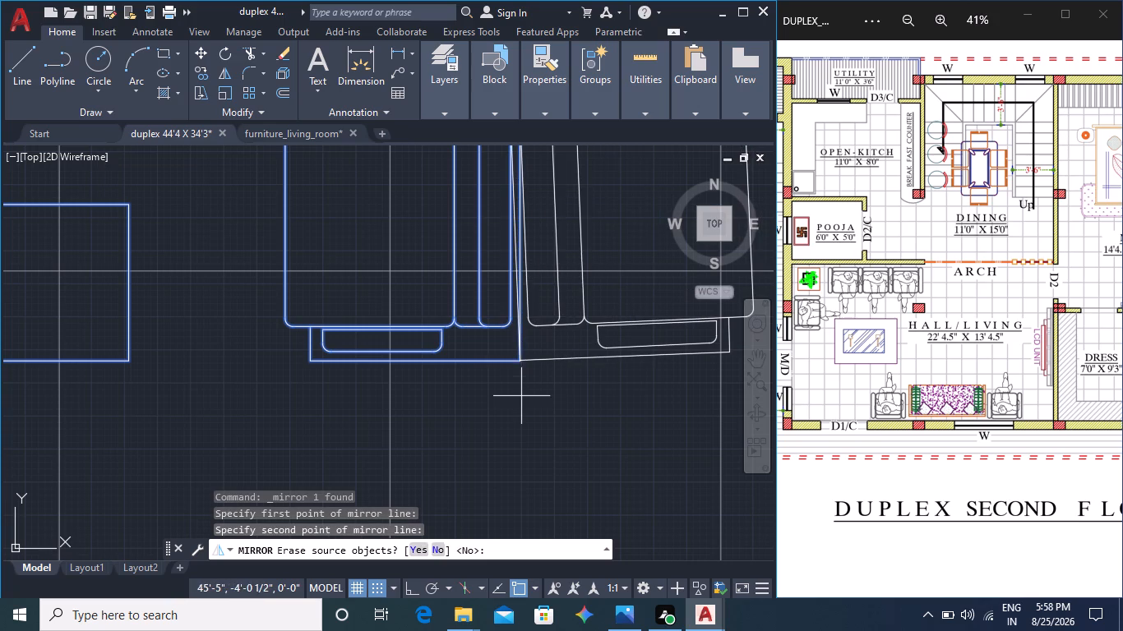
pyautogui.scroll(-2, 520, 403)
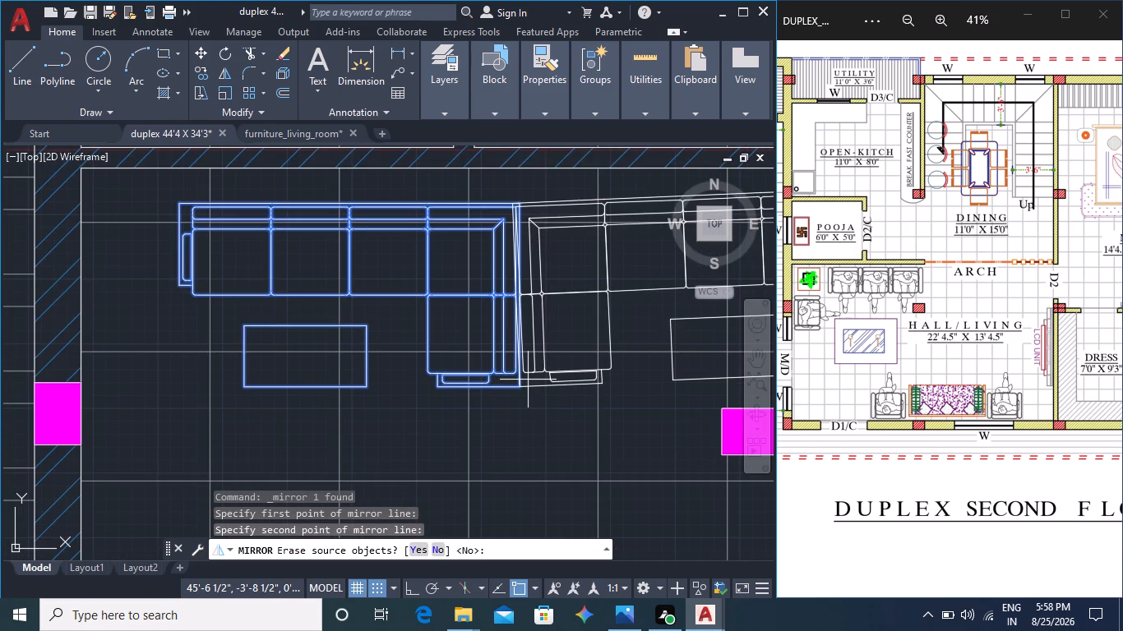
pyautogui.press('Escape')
# Mirror the L-shaped sofa block about the short seat's vertical outer edge, from corner to corner, erasing the source object.
pyautogui.click(508, 366)
pyautogui.click(515, 373)
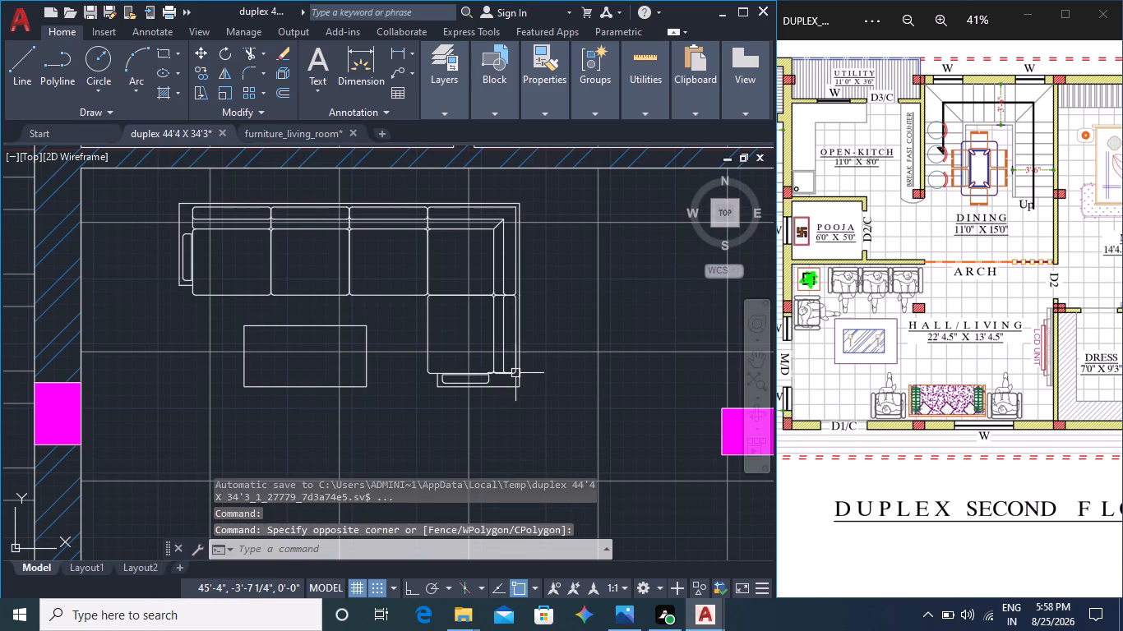
pyautogui.click(515, 371)
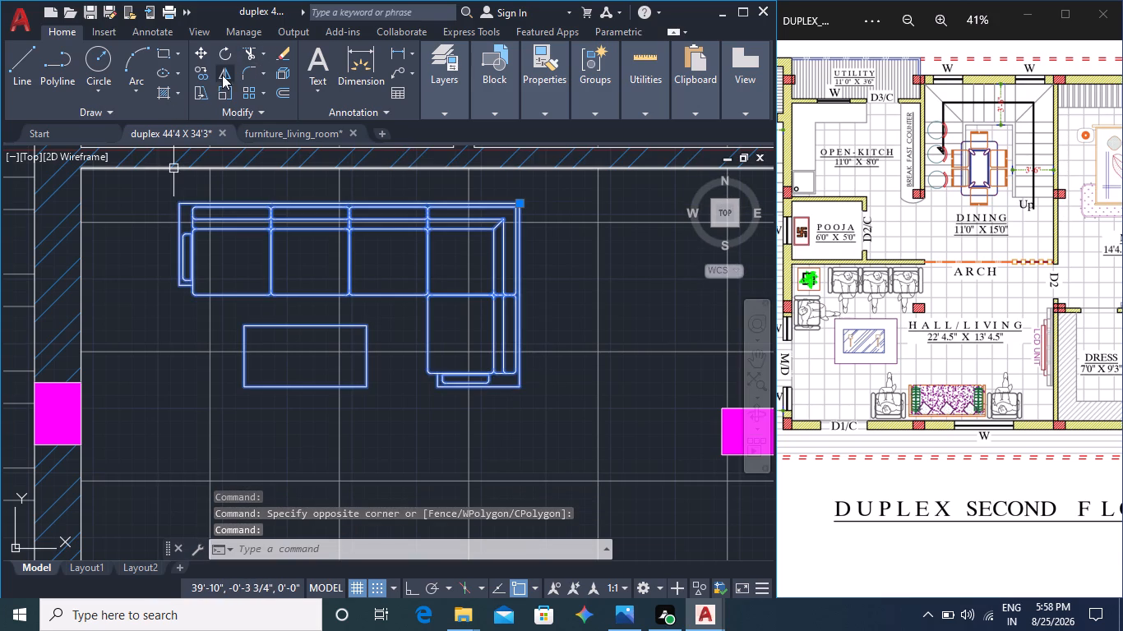
pyautogui.click(222, 75)
pyautogui.scroll(3, 552, 207)
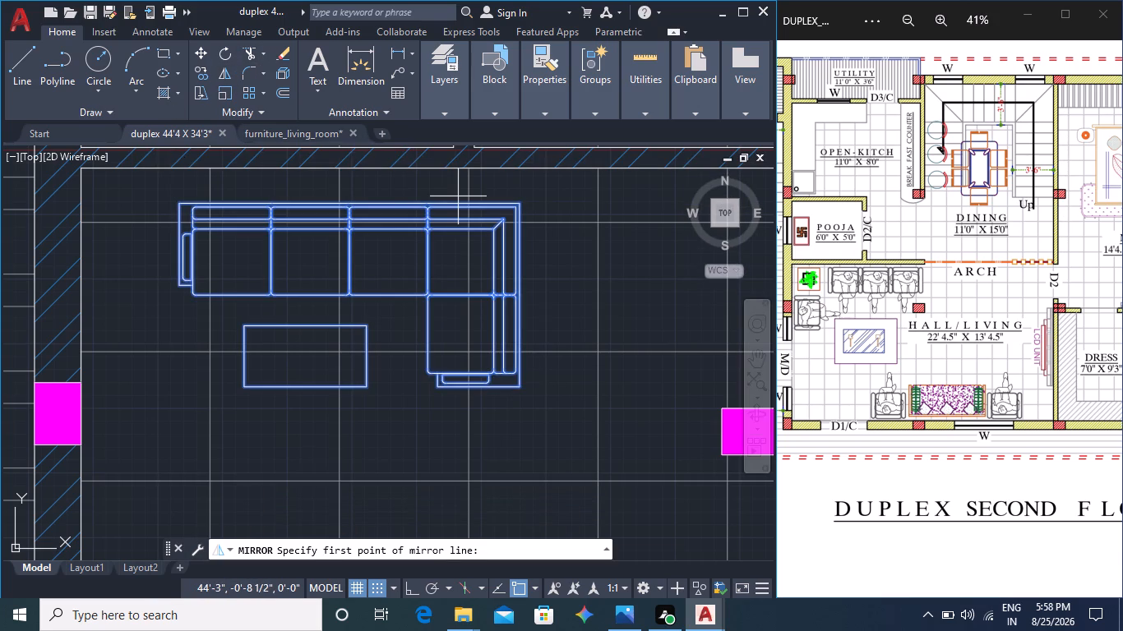
pyautogui.click(424, 187)
pyautogui.moveTo(423, 365); pyautogui.dragTo(413, 185, button='middle')
pyautogui.scroll(-2, 413, 240)
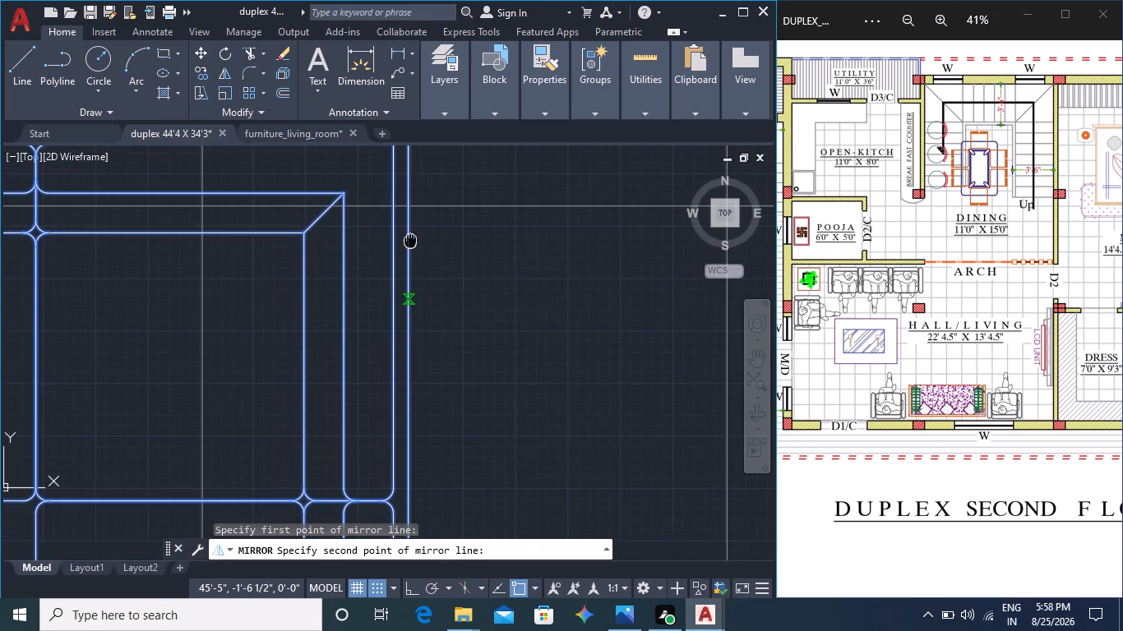
pyautogui.scroll(-2, 413, 279)
pyautogui.moveTo(421, 357); pyautogui.dragTo(418, 261, button='middle')
pyautogui.scroll(4, 409, 286)
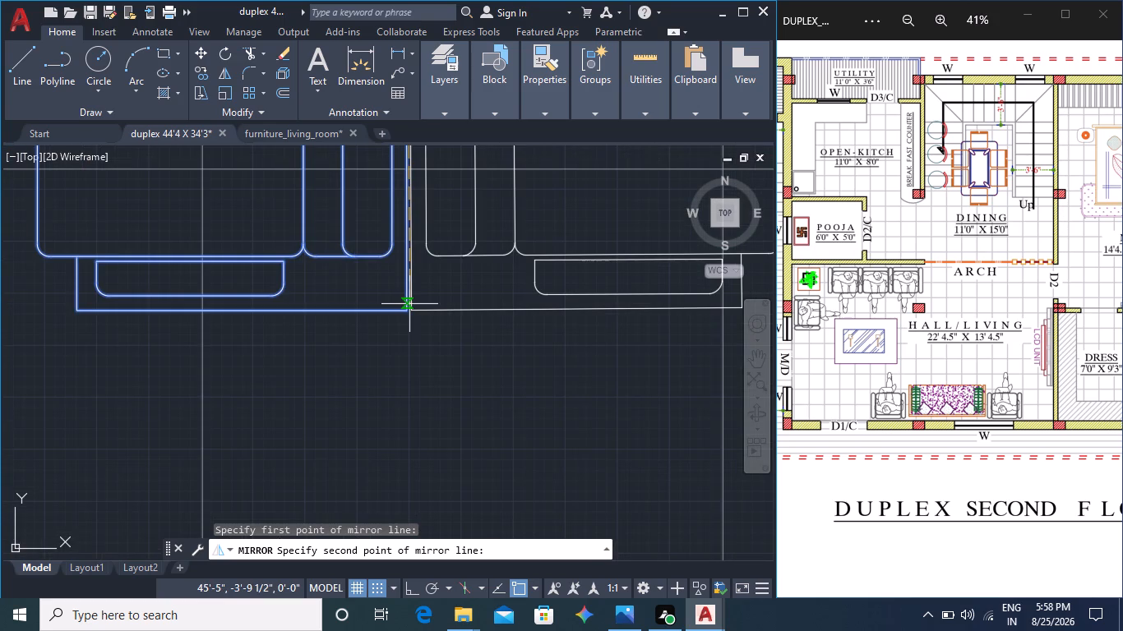
pyautogui.scroll(3, 412, 311)
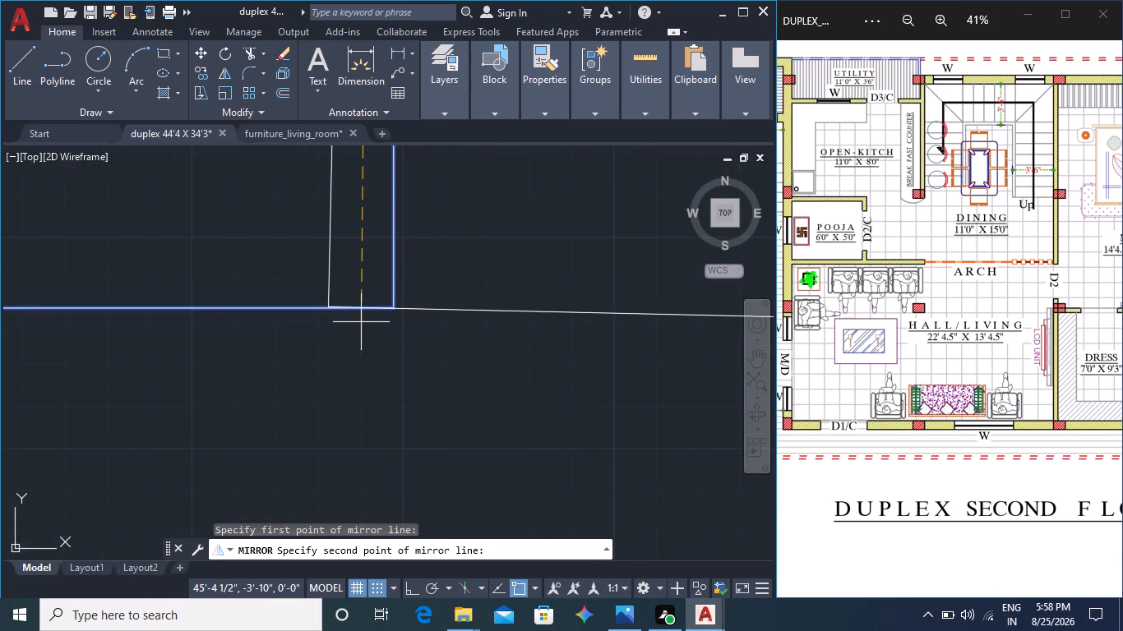
pyautogui.scroll(3, 391, 296)
pyautogui.scroll(-3, 387, 322)
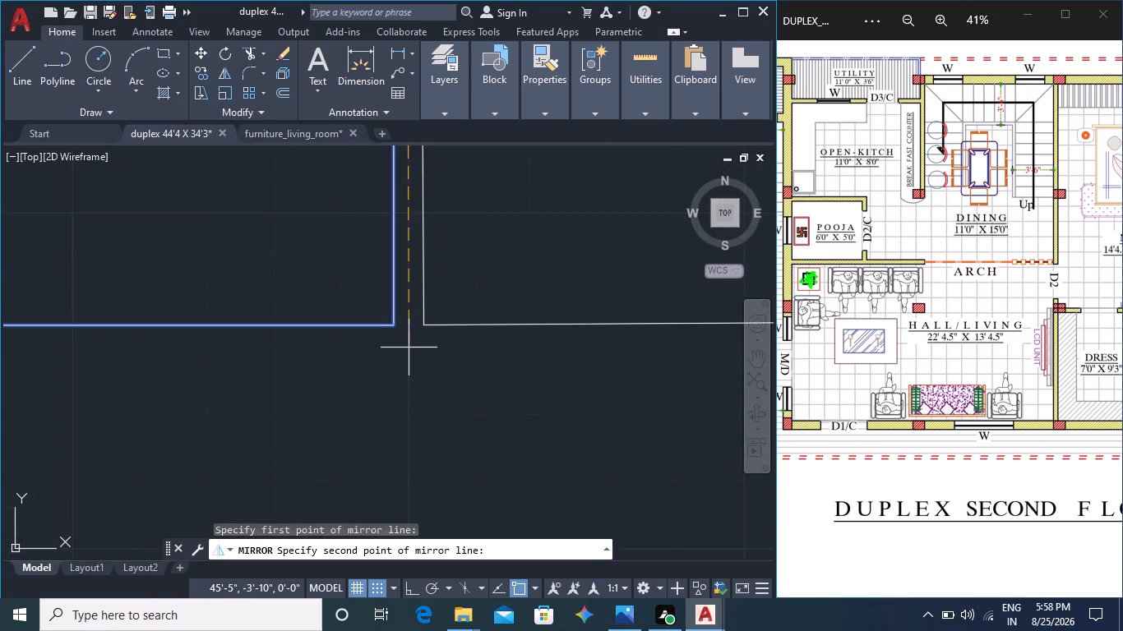
pyautogui.scroll(-1, 387, 323)
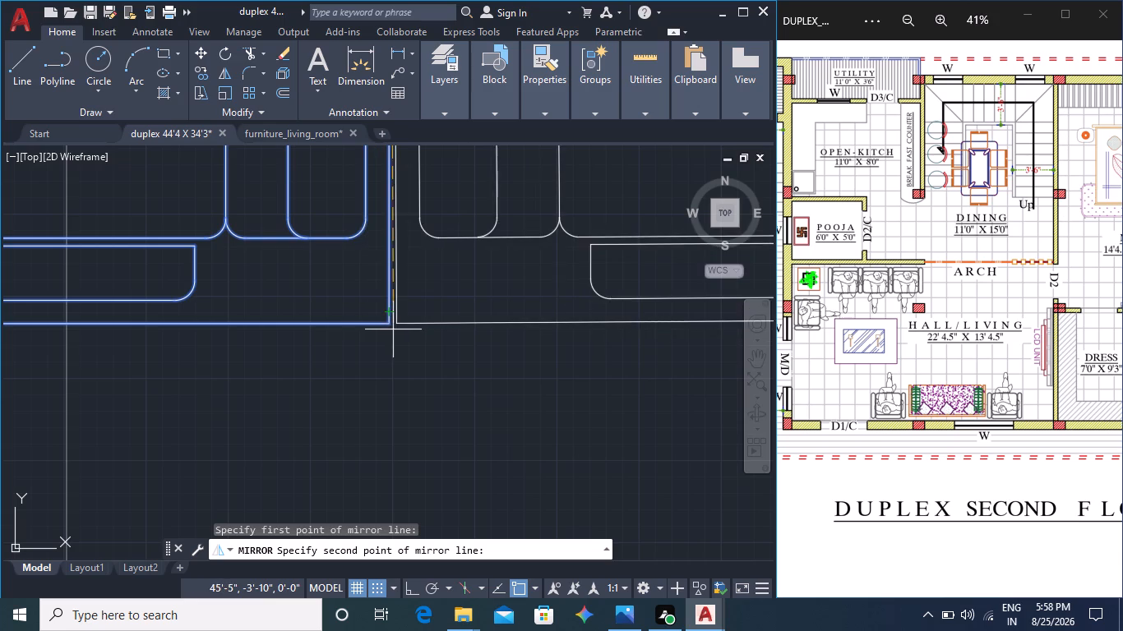
pyautogui.scroll(-3, 391, 322)
pyautogui.moveTo(390, 306); pyautogui.dragTo(411, 581, button='middle')
pyautogui.scroll(-1, 388, 334)
pyautogui.scroll(3, 405, 348)
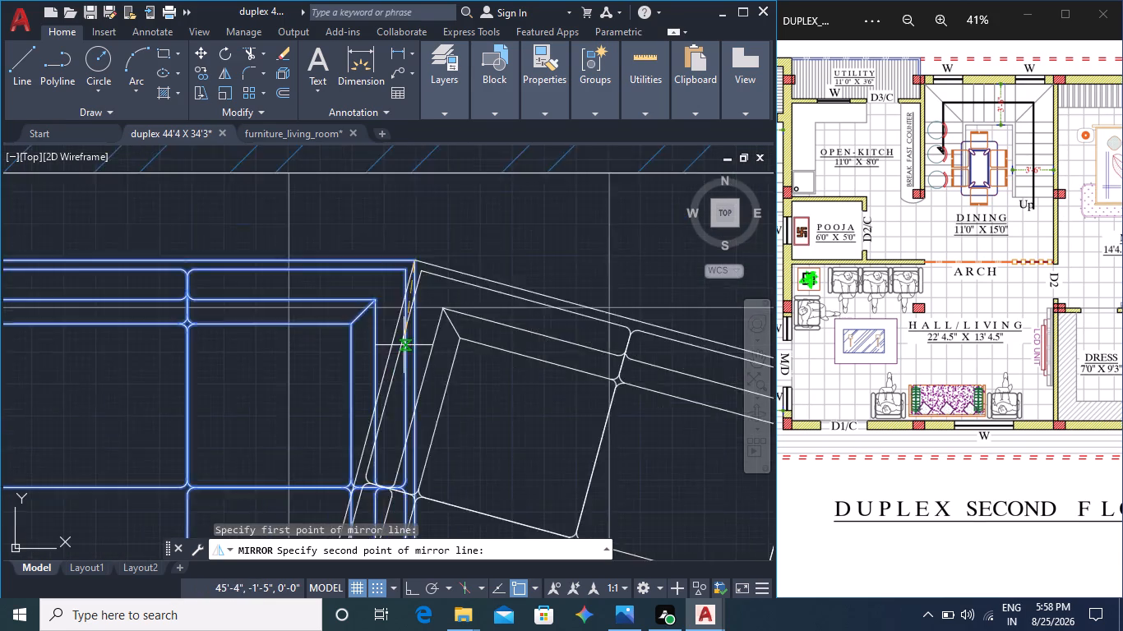
pyautogui.scroll(2, 414, 333)
pyautogui.moveTo(408, 306); pyautogui.dragTo(434, 566, button='middle')
pyautogui.moveTo(451, 303); pyautogui.dragTo(476, 502, button='middle')
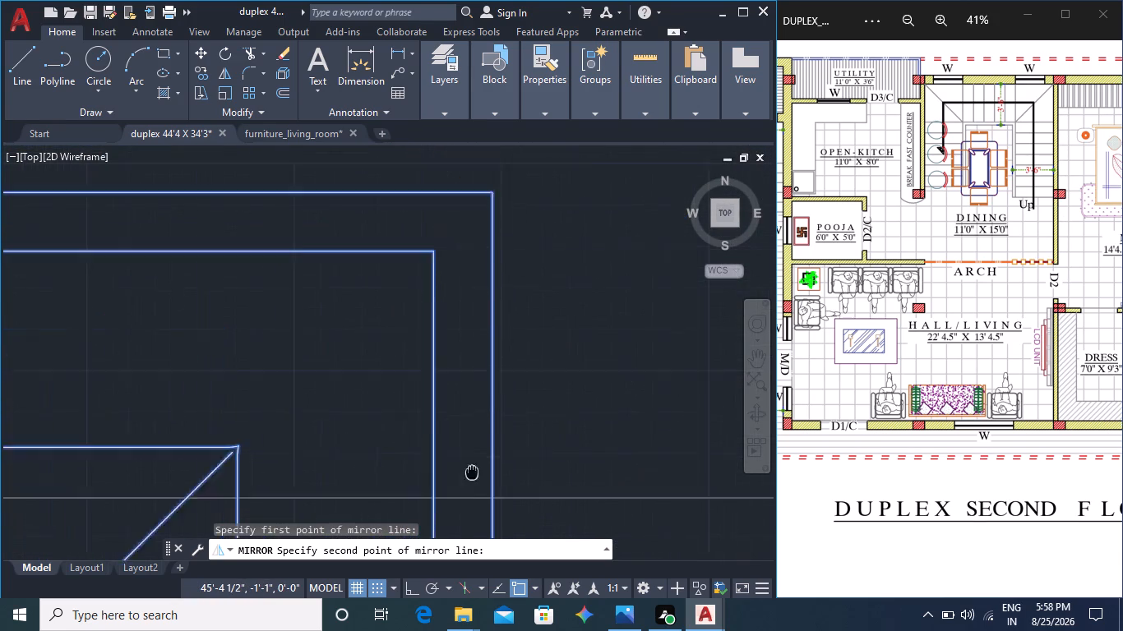
pyautogui.moveTo(476, 502); pyautogui.dragTo(478, 517, button='middle')
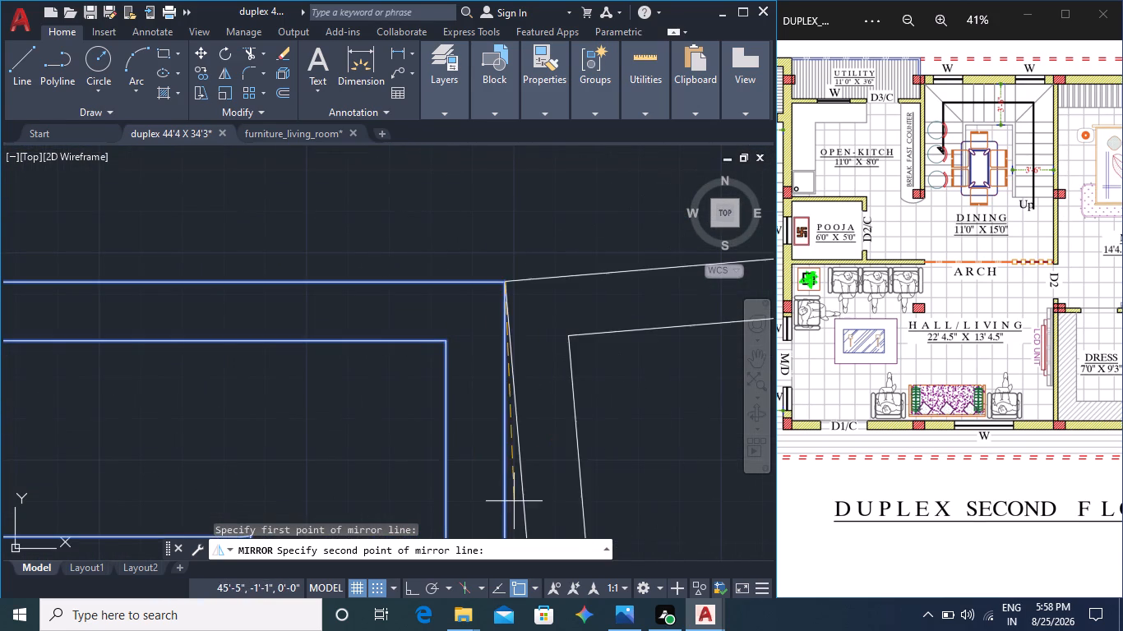
pyautogui.moveTo(526, 494); pyautogui.dragTo(508, 286, button='middle')
pyautogui.scroll(-4, 508, 283)
pyautogui.moveTo(499, 449); pyautogui.dragTo(493, 258, button='middle')
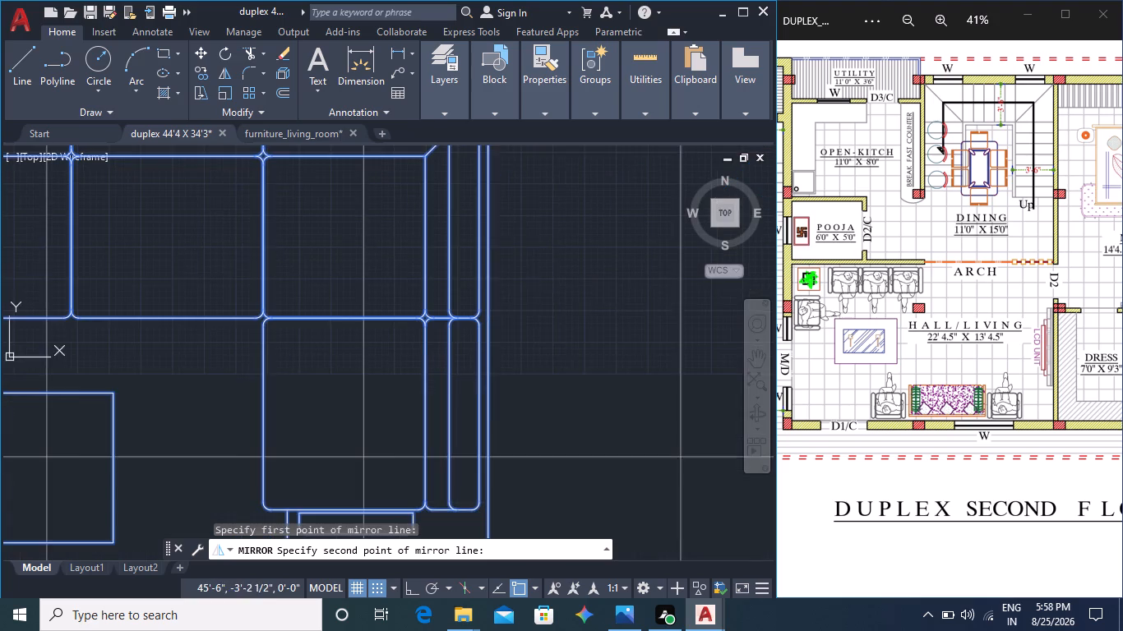
pyautogui.moveTo(500, 458); pyautogui.dragTo(493, 306, button='middle')
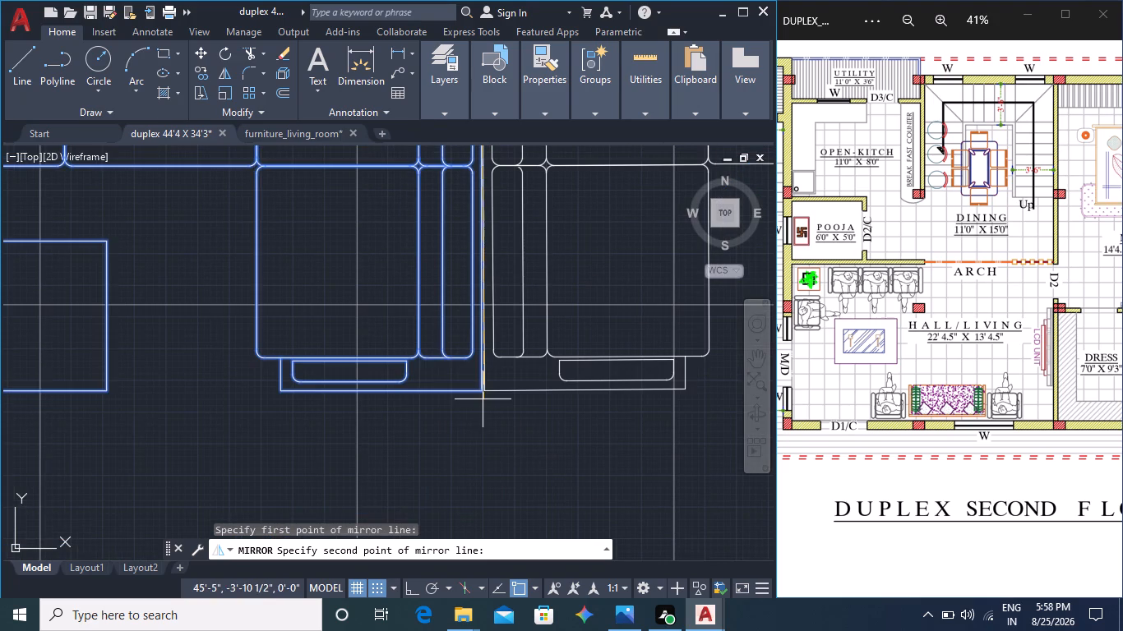
pyautogui.scroll(3, 482, 394)
pyautogui.scroll(-3, 474, 380)
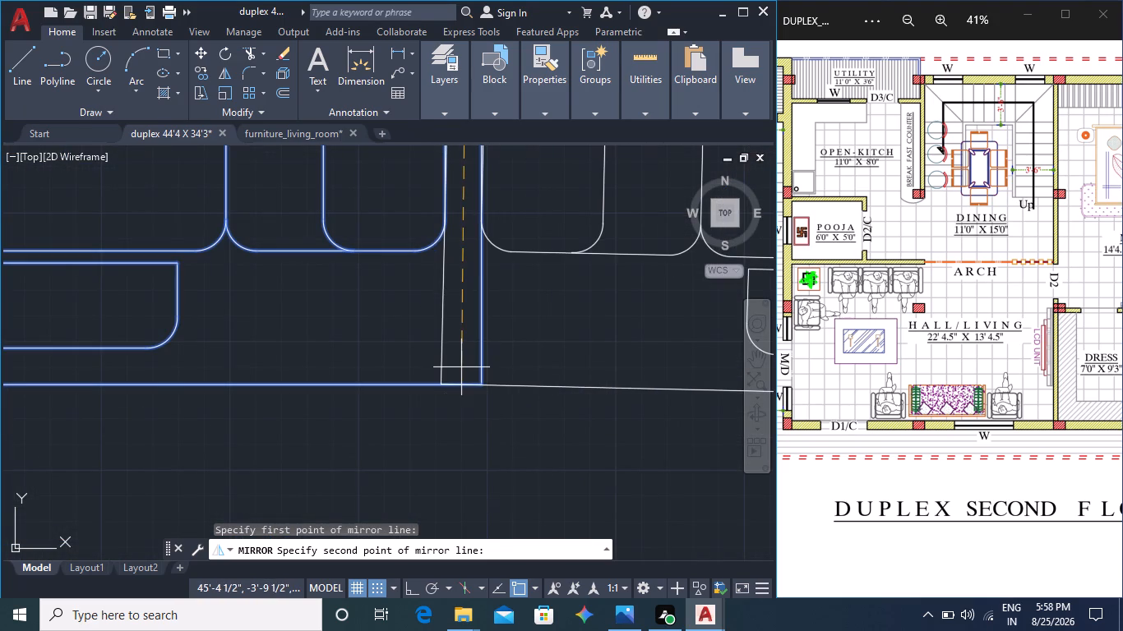
pyautogui.click(477, 384)
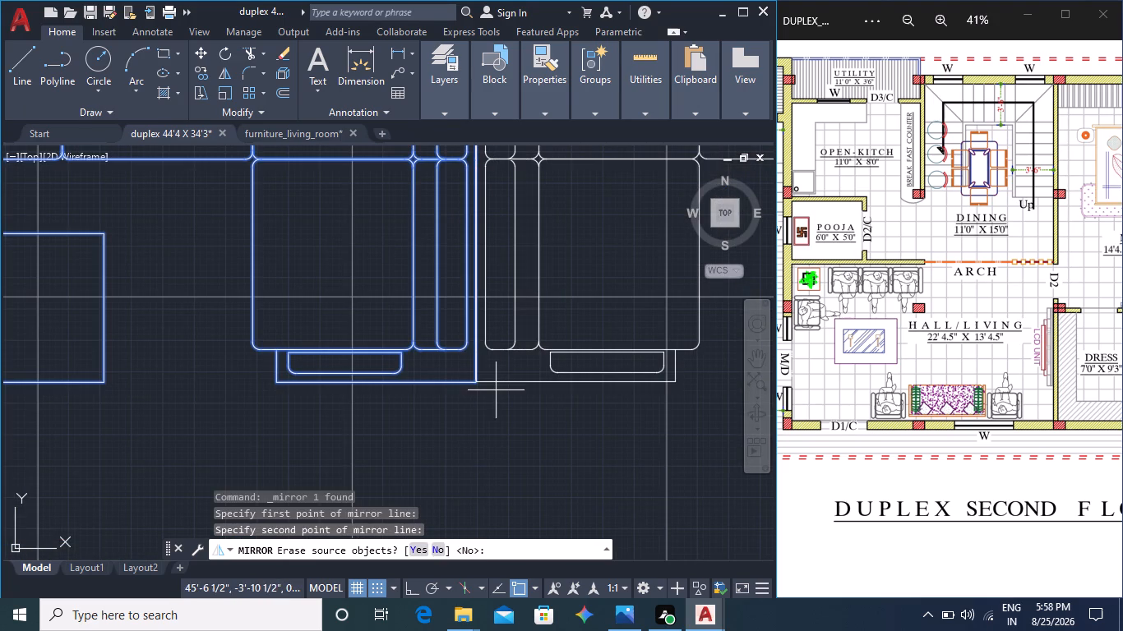
pyautogui.click(420, 552)
# Move the mirrored sofa block close to the hall's left wall, using the short seat's lower-left corner as base point.
pyautogui.scroll(-2, 502, 441)
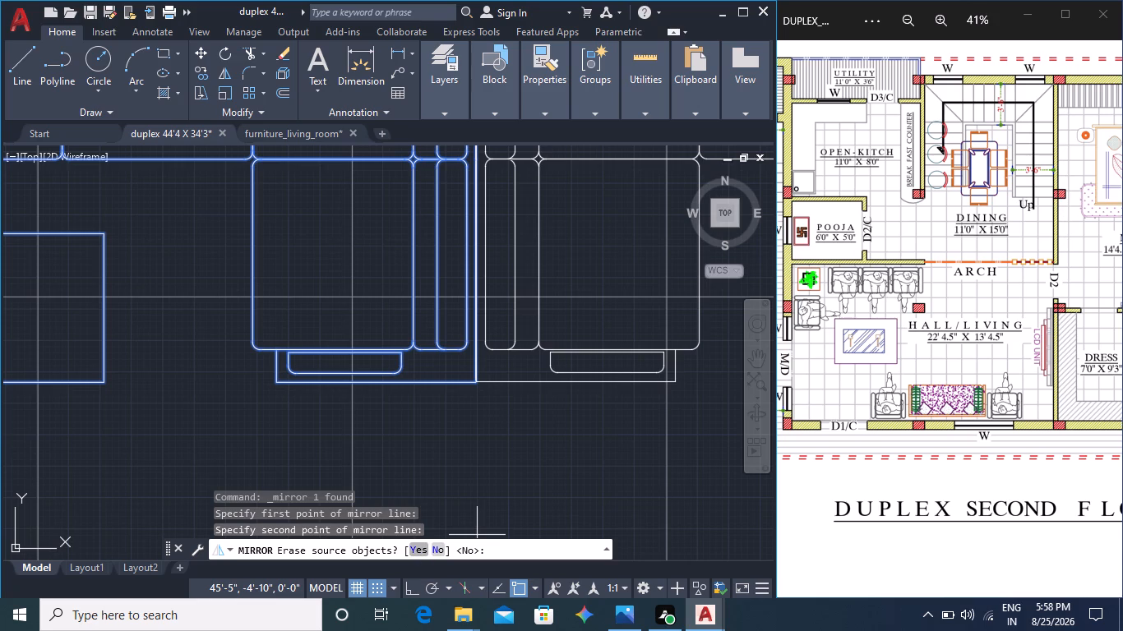
pyautogui.moveTo(521, 434); pyautogui.dragTo(326, 427, button='middle')
pyautogui.scroll(-2, 340, 429)
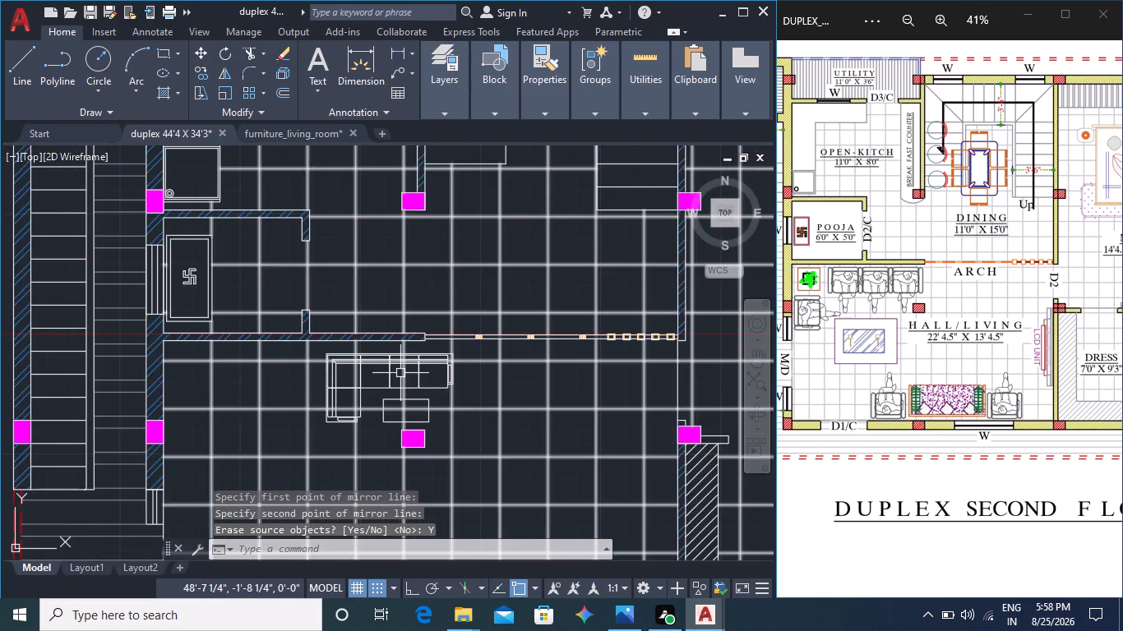
pyautogui.click(380, 362)
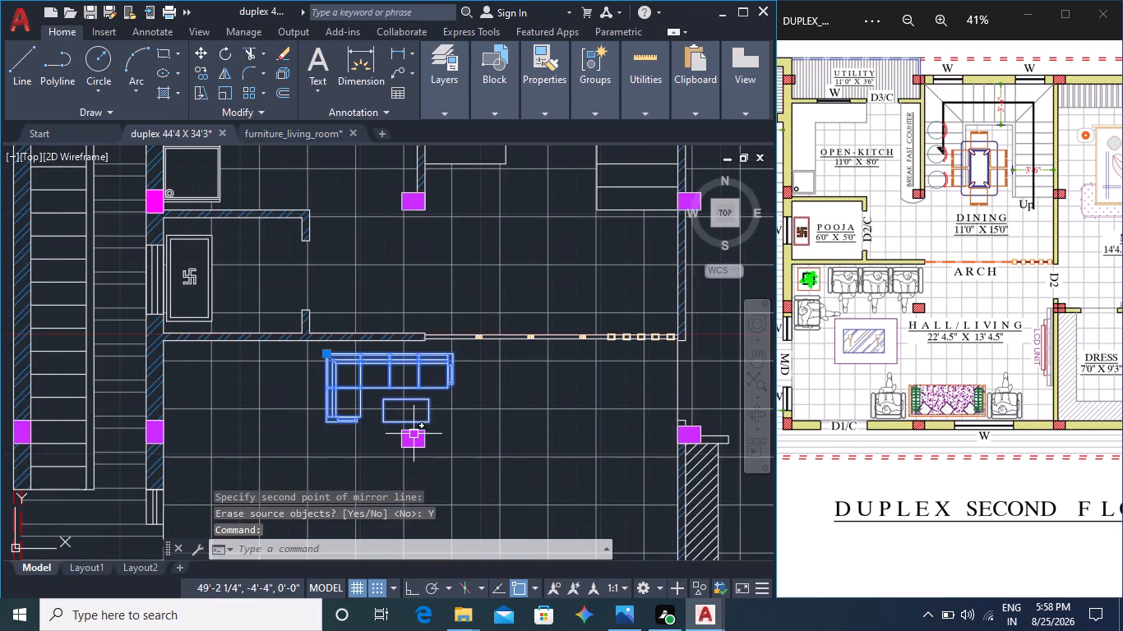
pyautogui.moveTo(273, 422); pyautogui.dragTo(386, 363, button='middle')
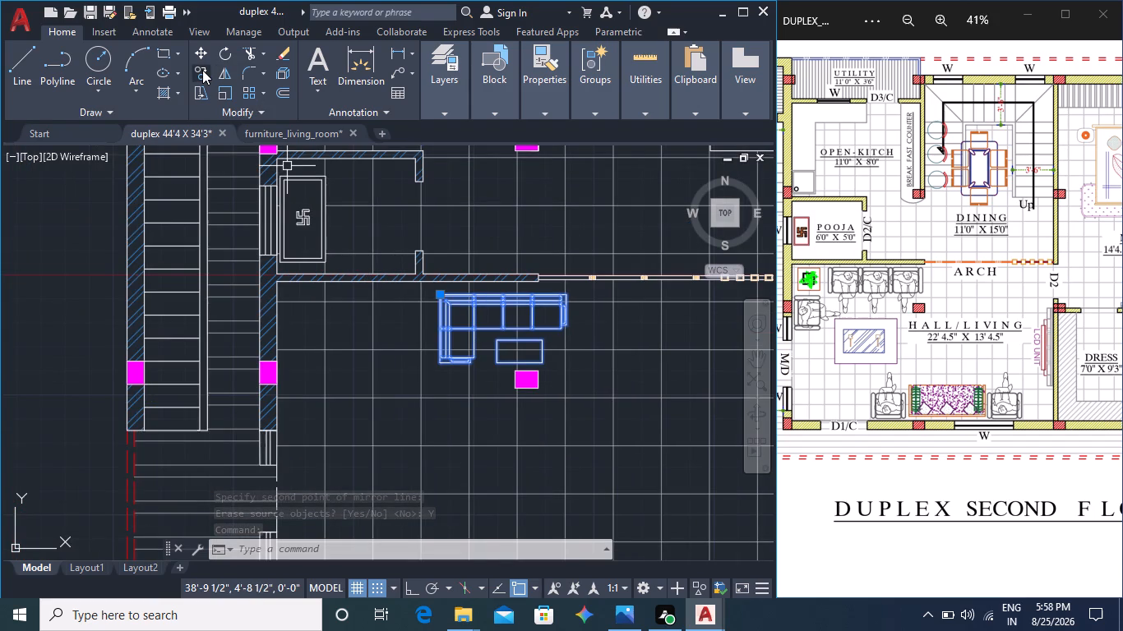
pyautogui.click(200, 49)
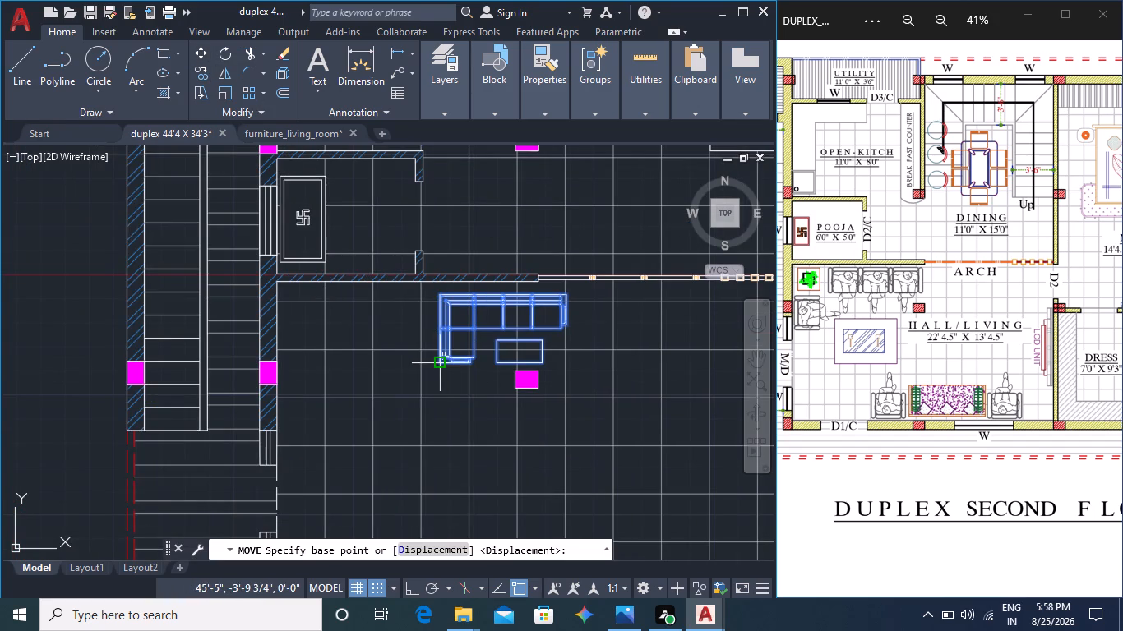
pyautogui.click(441, 367)
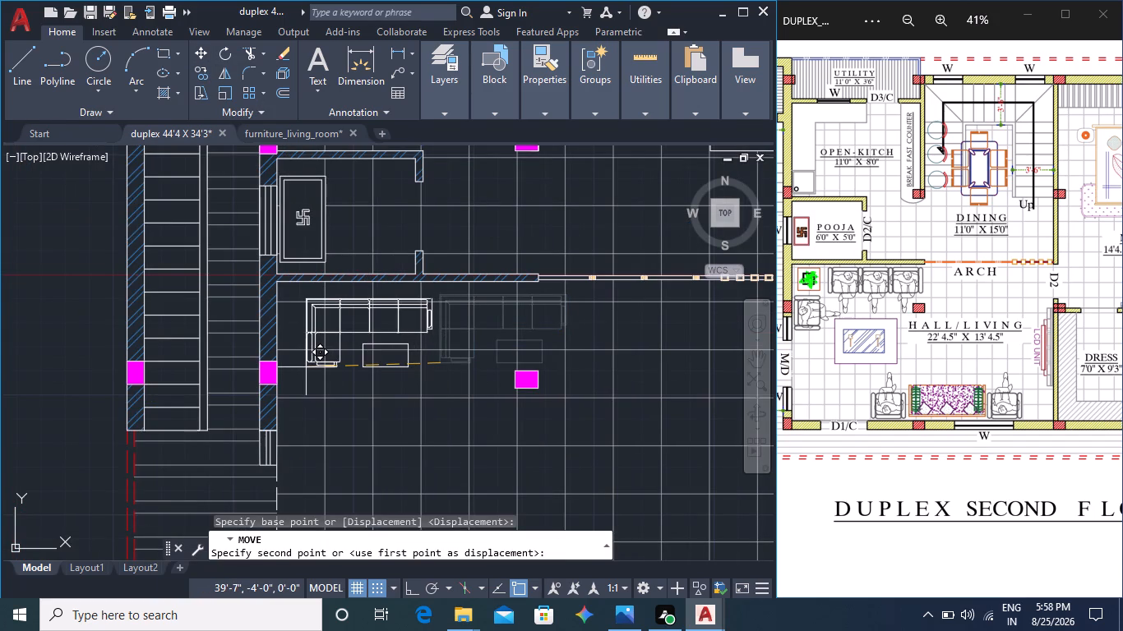
pyautogui.click(305, 367)
# Scale the mirrored sofa block up freehand, using the short seat's lower-left corner as base point.
pyautogui.scroll(2, 329, 365)
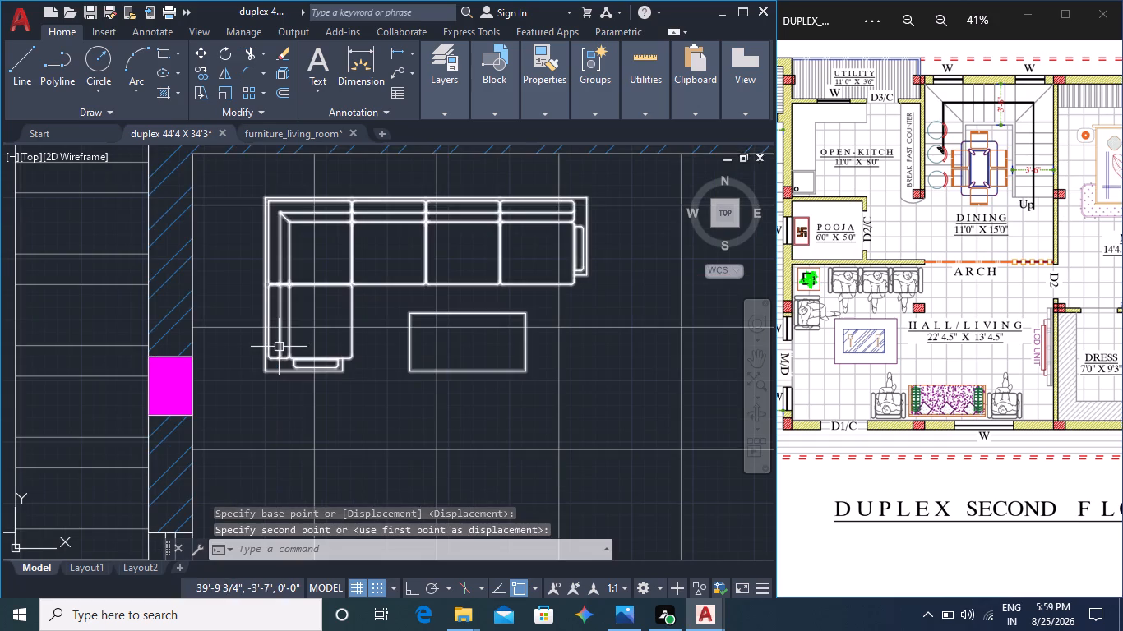
pyautogui.click(278, 348)
pyautogui.rightClick(237, 214)
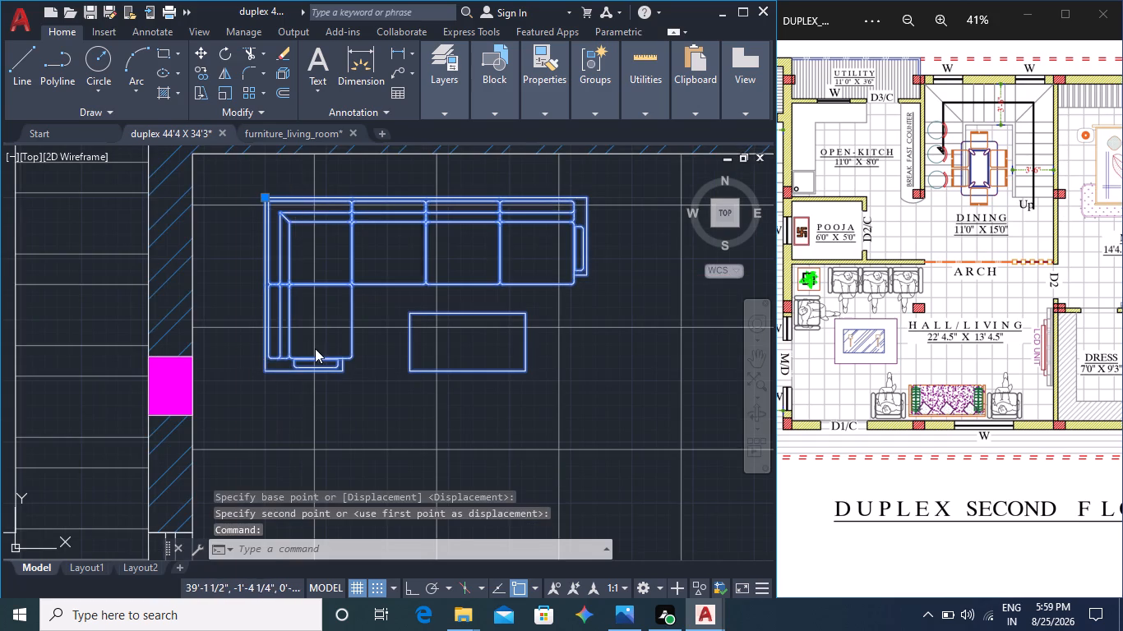
pyautogui.click(309, 345)
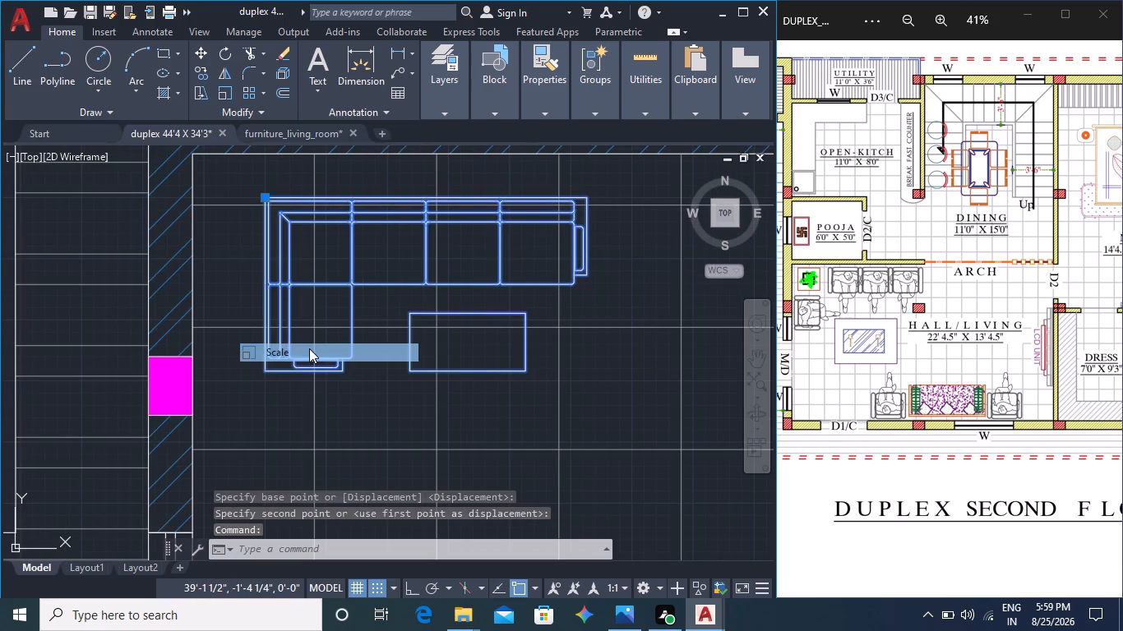
pyautogui.click(266, 371)
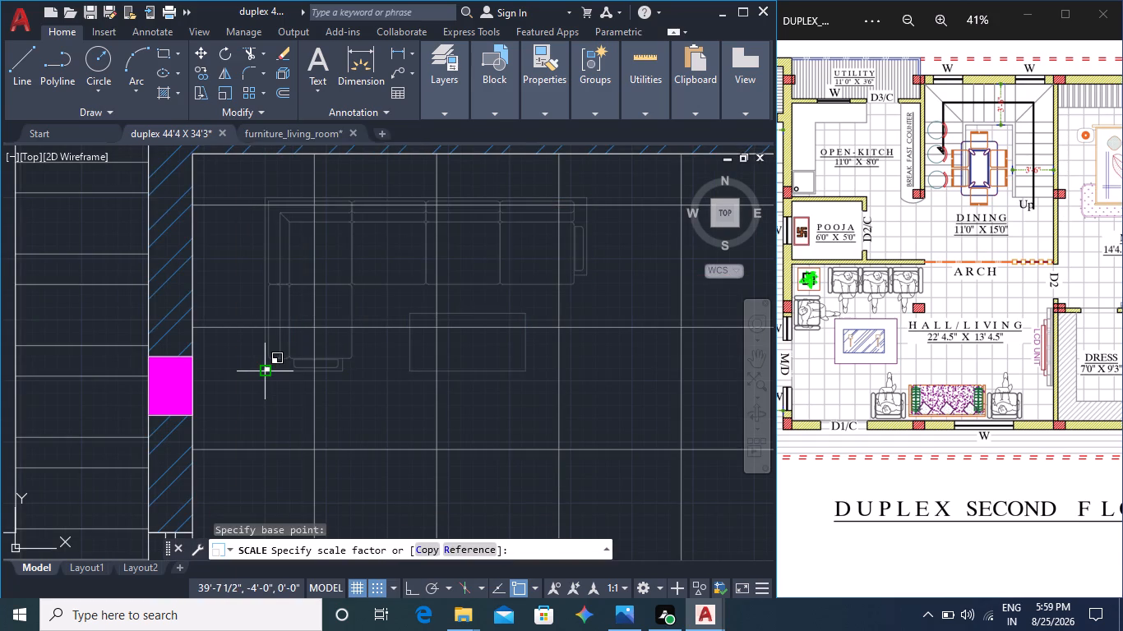
pyautogui.moveTo(375, 465); pyautogui.dragTo(367, 343, button='middle')
pyautogui.moveTo(393, 427); pyautogui.dragTo(391, 485, button='middle')
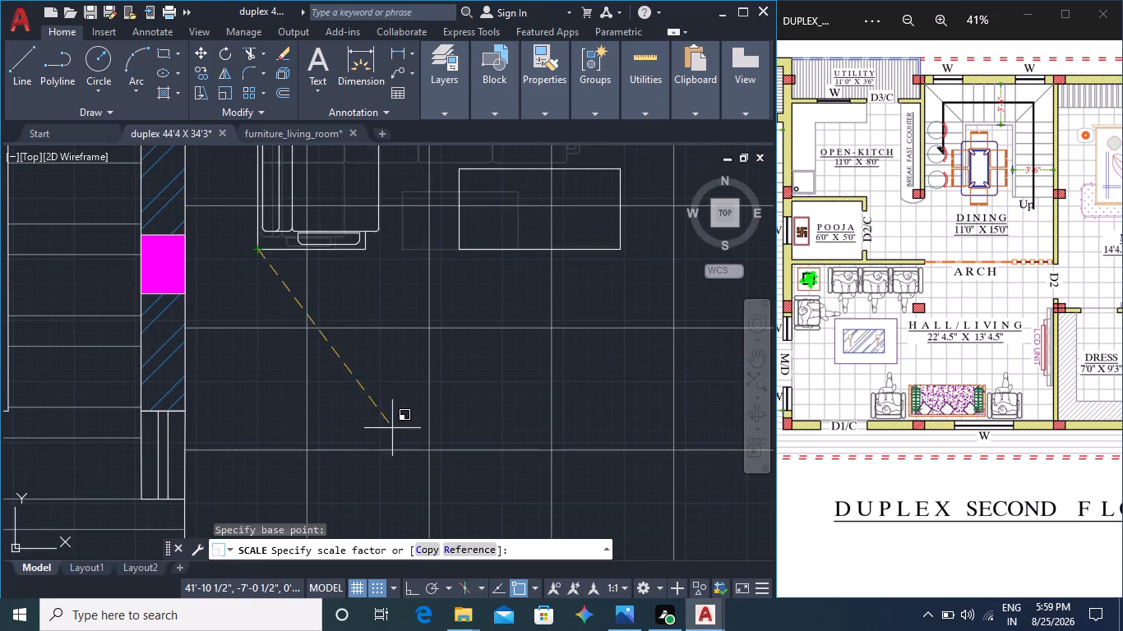
pyautogui.moveTo(391, 485); pyautogui.dragTo(392, 486, button='middle')
pyautogui.scroll(-1, 395, 472)
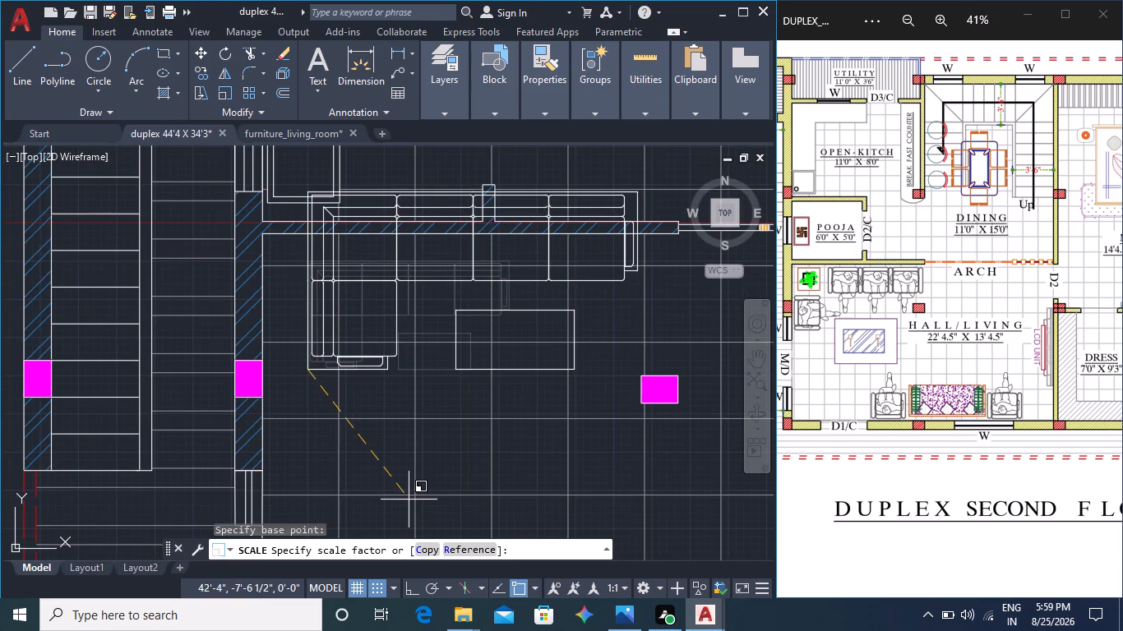
pyautogui.click(400, 477)
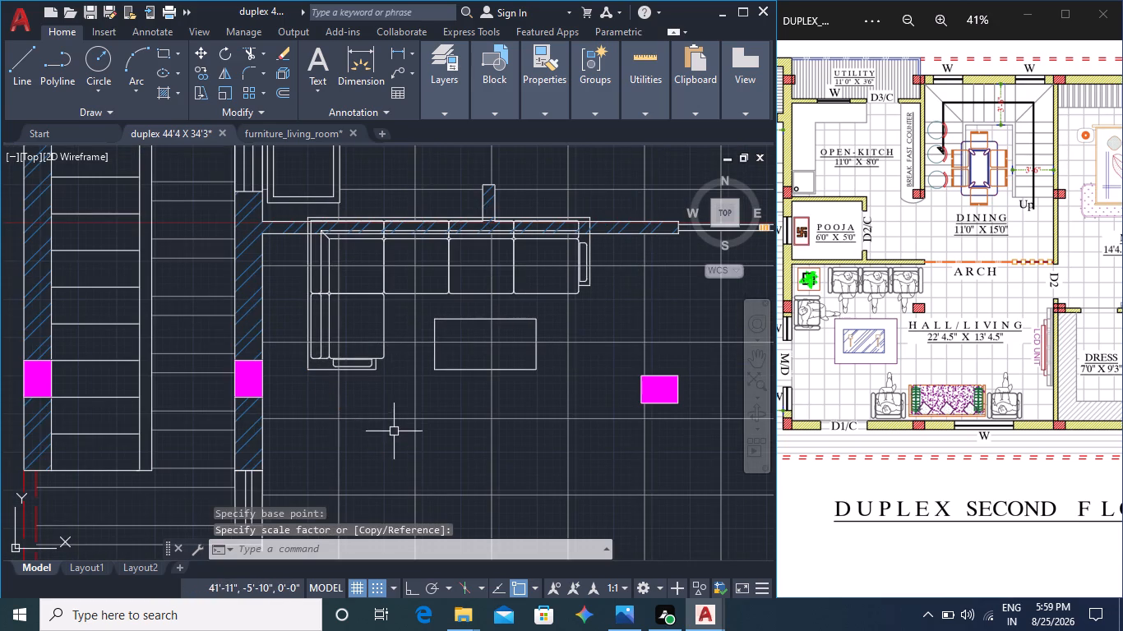
pyautogui.press('Escape')
# Move the sofa block down and left inside the hall, clear of the pooja wall, using the short seat's lower-left corner as base point.
pyautogui.click(326, 358)
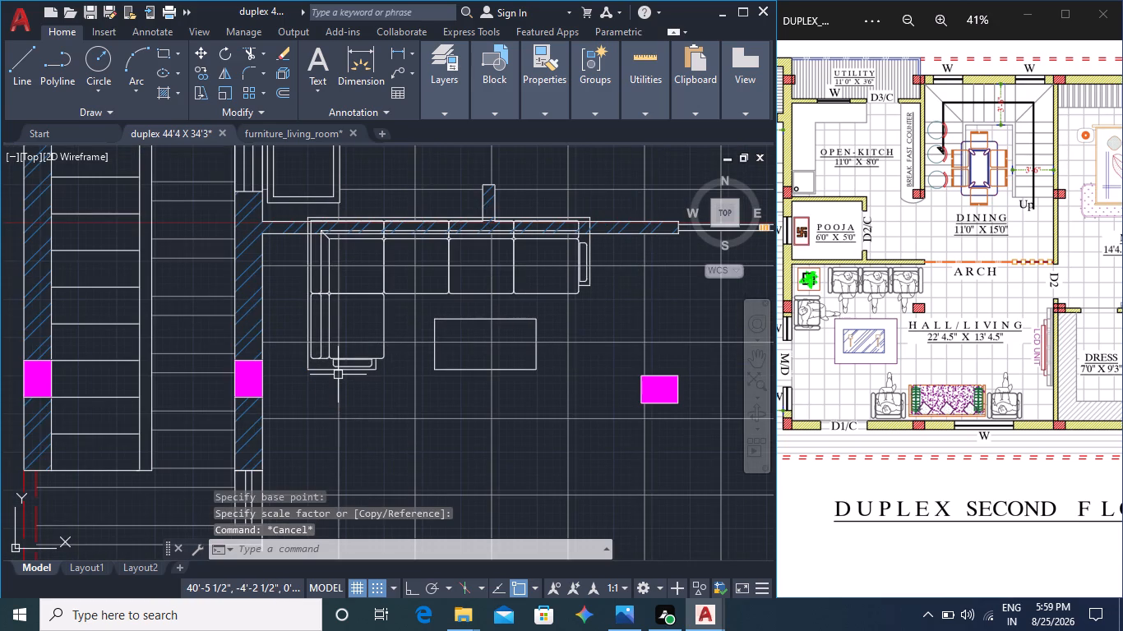
pyautogui.click(199, 53)
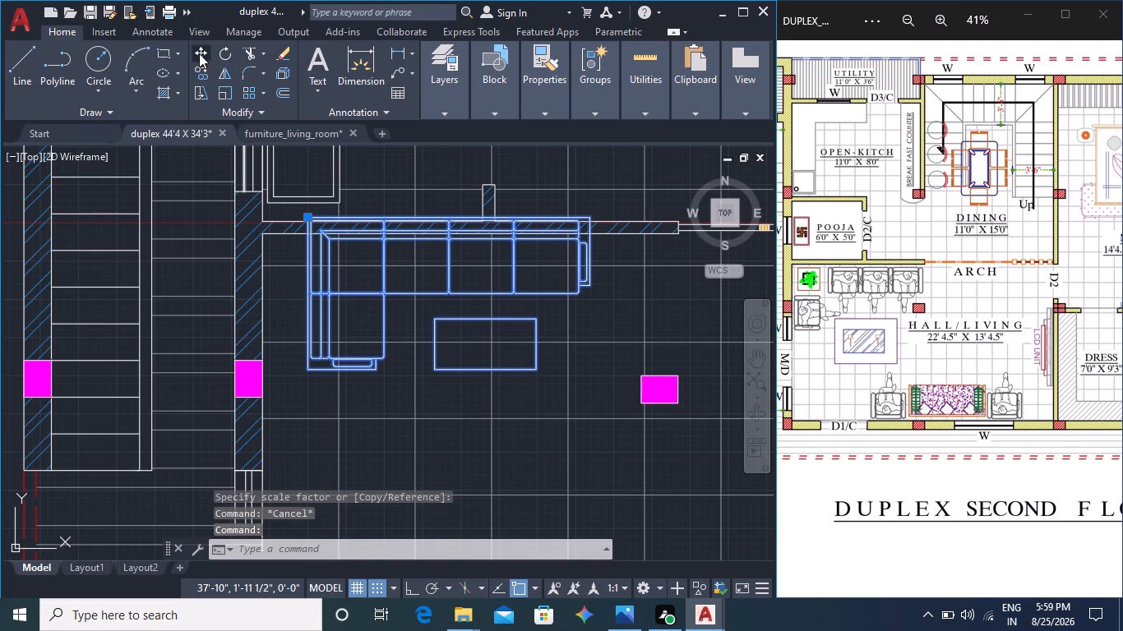
pyautogui.click(309, 371)
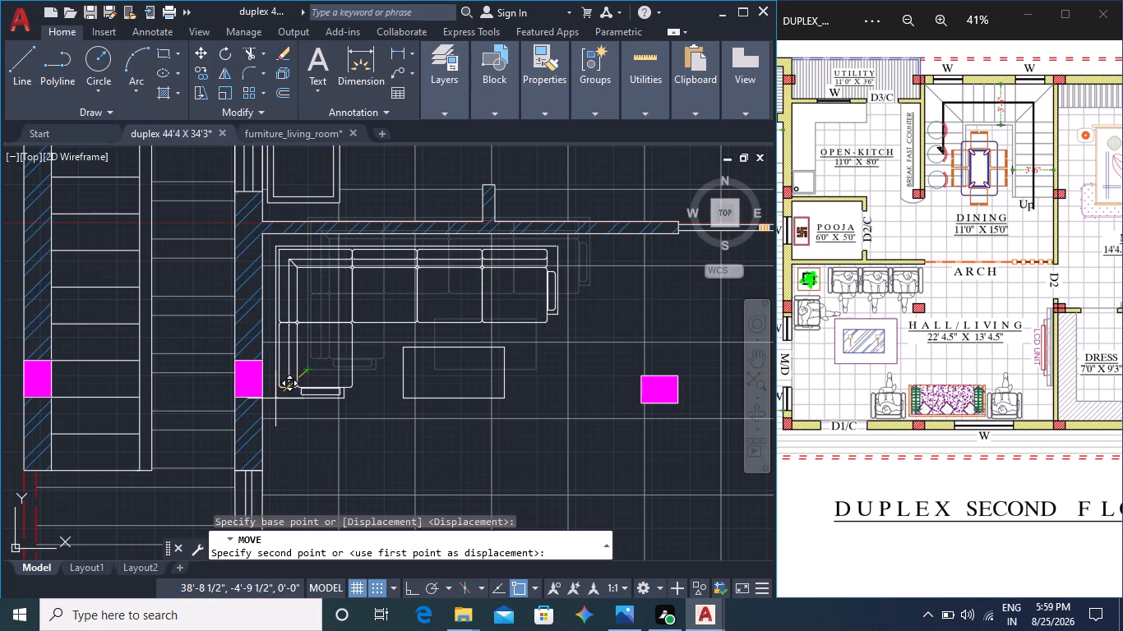
pyautogui.click(275, 399)
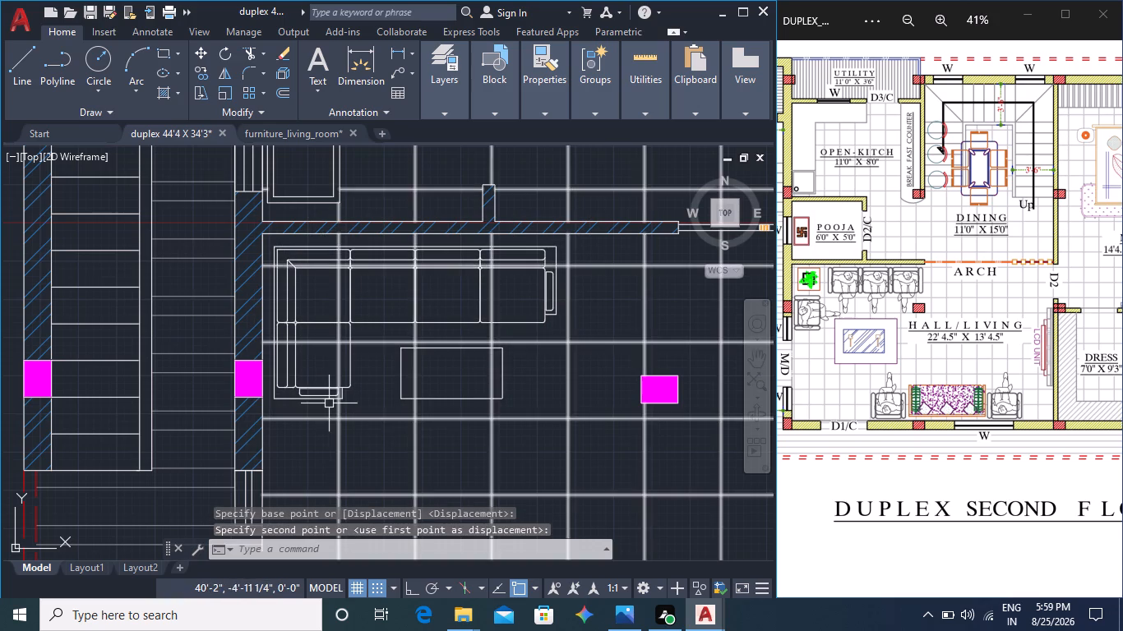
pyautogui.moveTo(428, 432); pyautogui.dragTo(423, 371, button='middle')
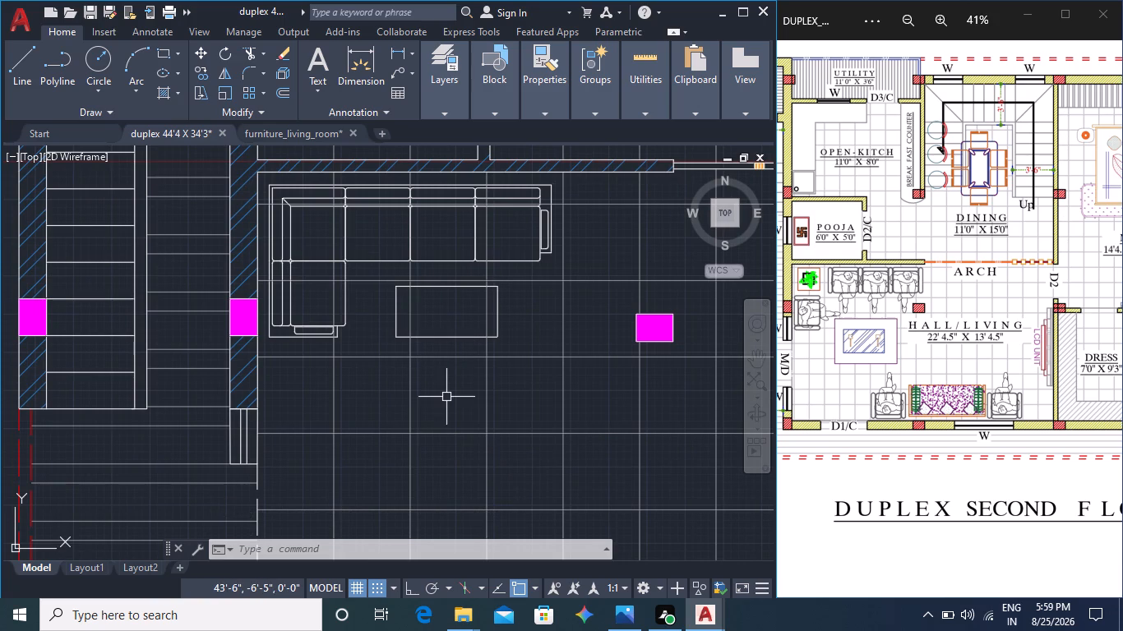
pyautogui.press('Escape')
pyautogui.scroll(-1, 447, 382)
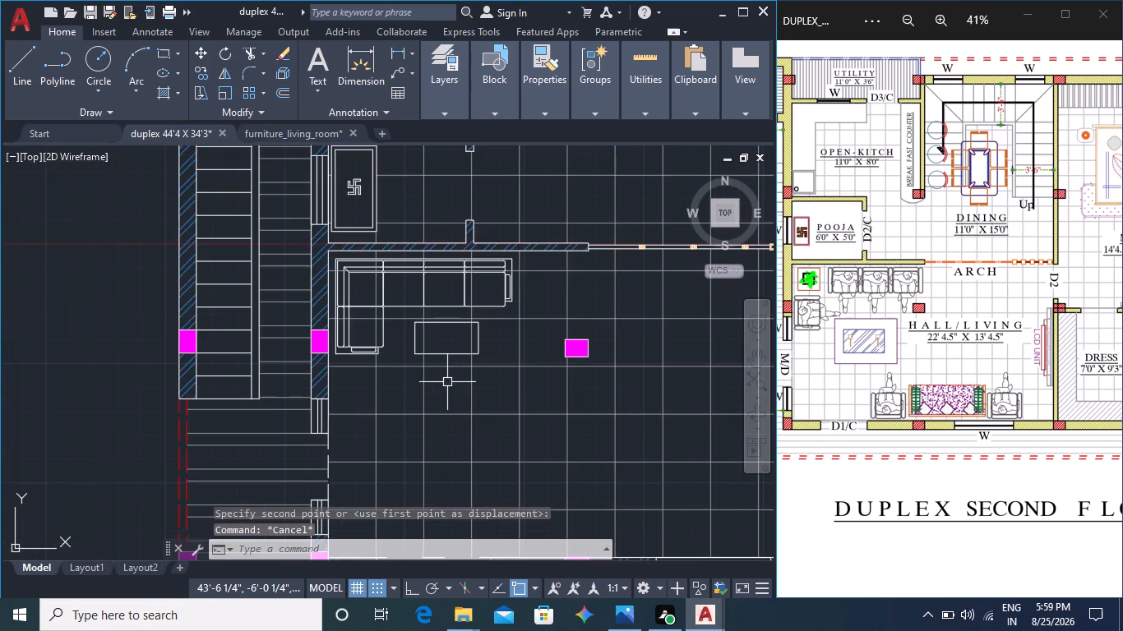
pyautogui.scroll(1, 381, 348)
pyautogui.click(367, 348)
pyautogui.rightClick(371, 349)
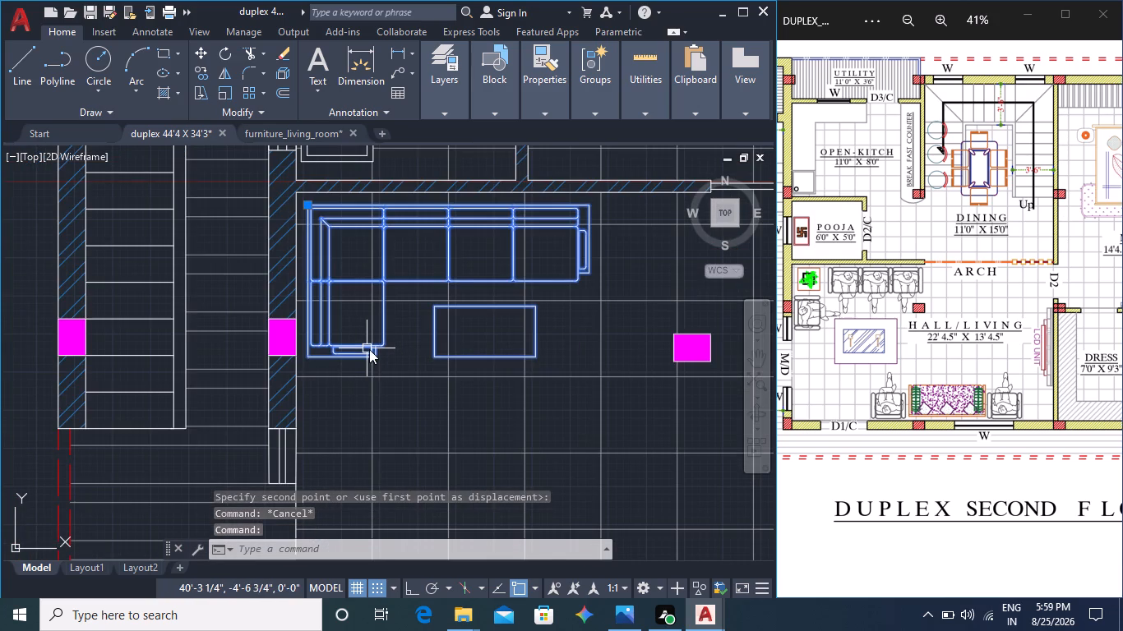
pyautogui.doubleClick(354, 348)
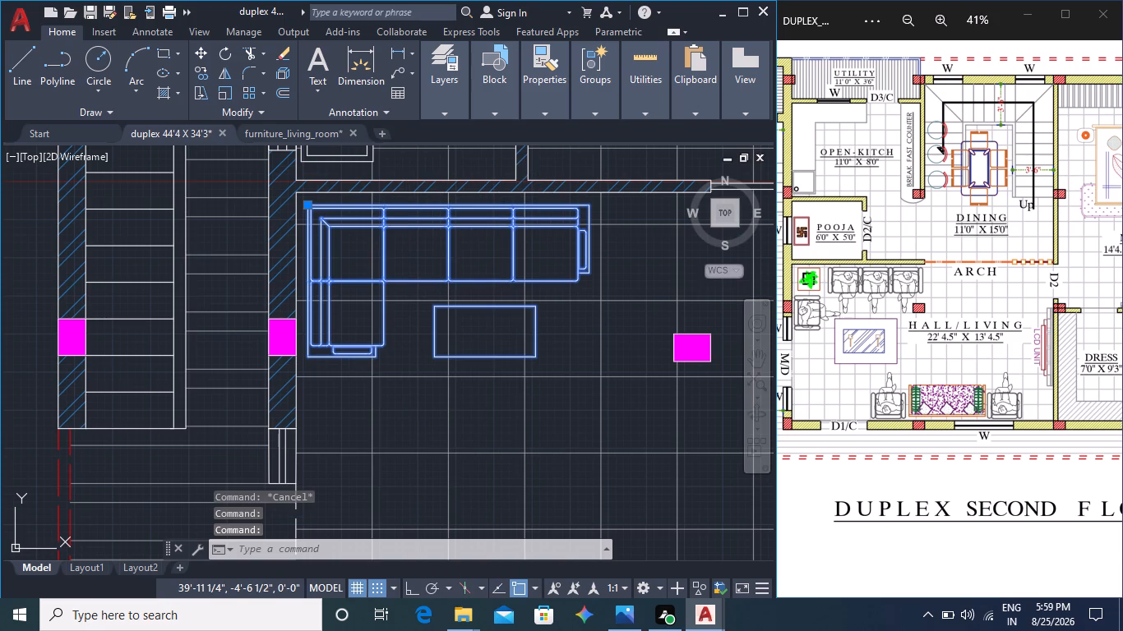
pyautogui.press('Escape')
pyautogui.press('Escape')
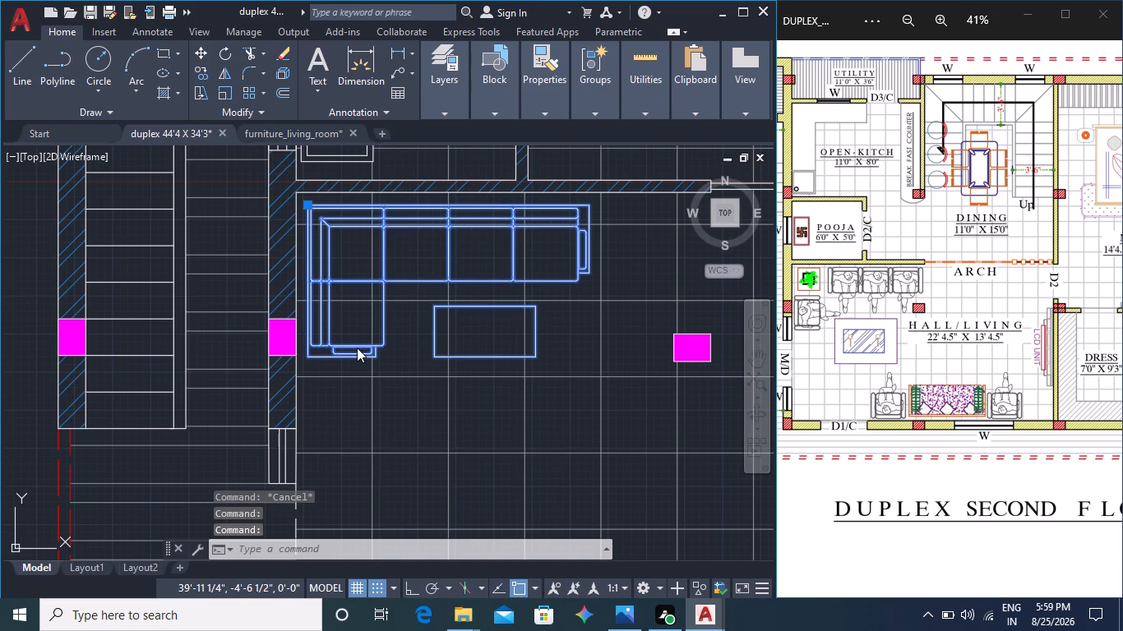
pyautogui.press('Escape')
# Explode the L-shaped sofa block in the hall into separate objects.
pyautogui.click(353, 351)
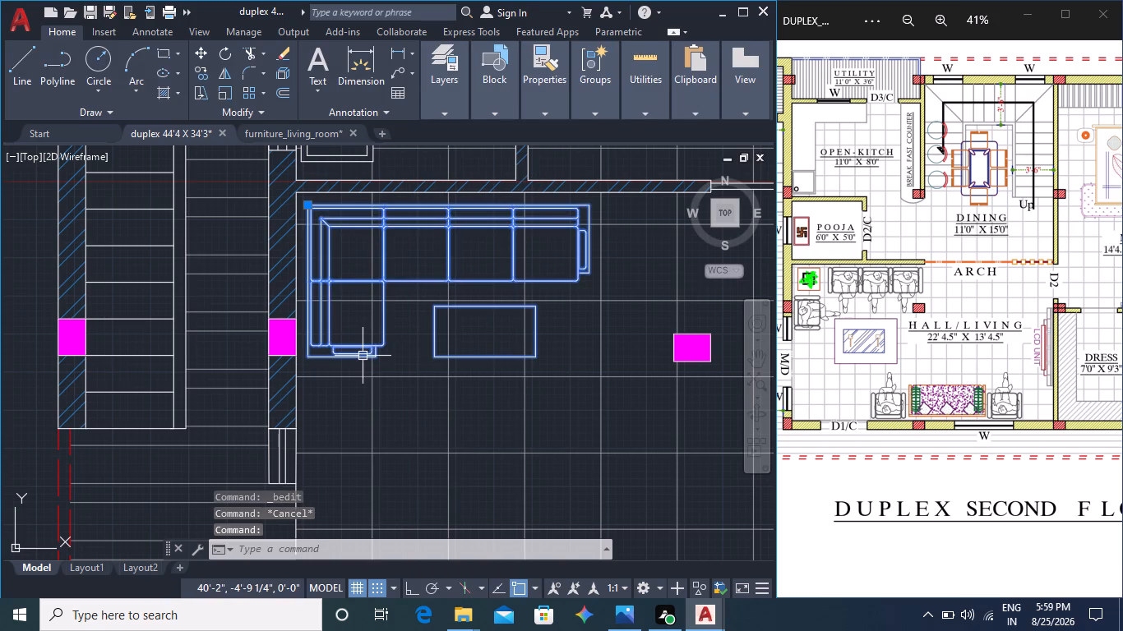
pyautogui.press('x')
pyautogui.press('Return')
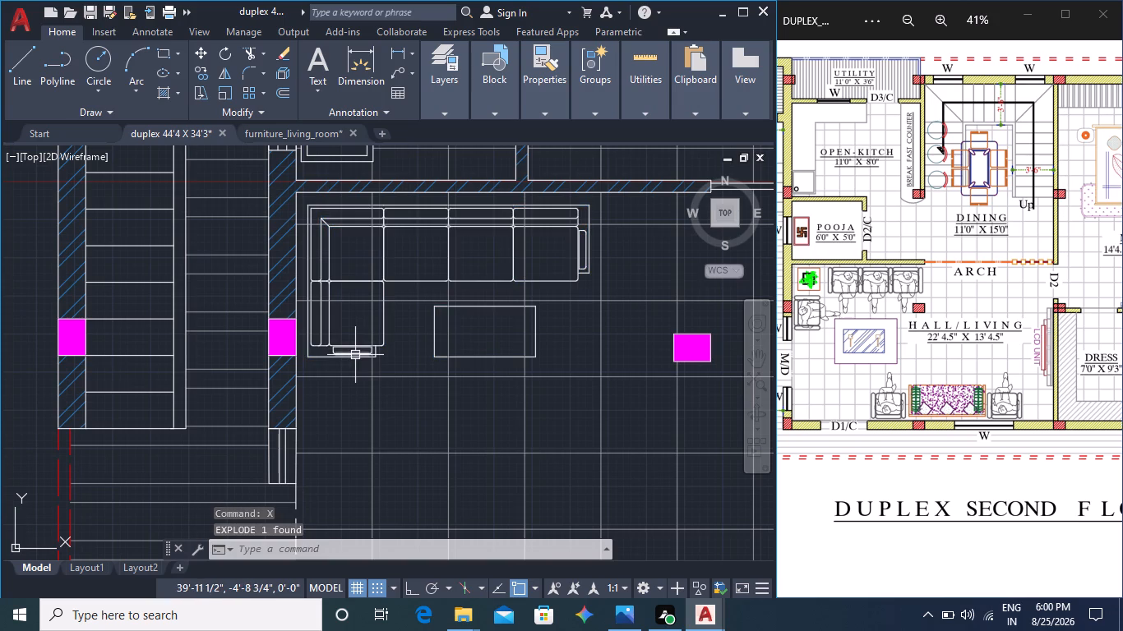
# Set the colour of all the exploded sofa and coffee table objects to orange 242,103,34.
pyautogui.click(306, 199)
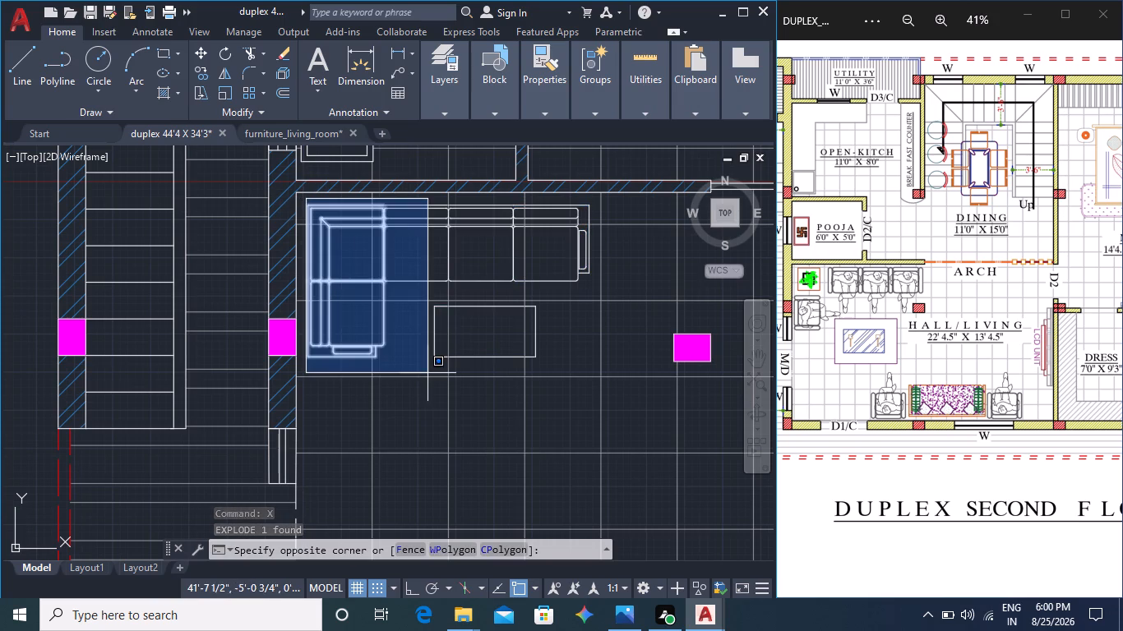
pyautogui.click(613, 372)
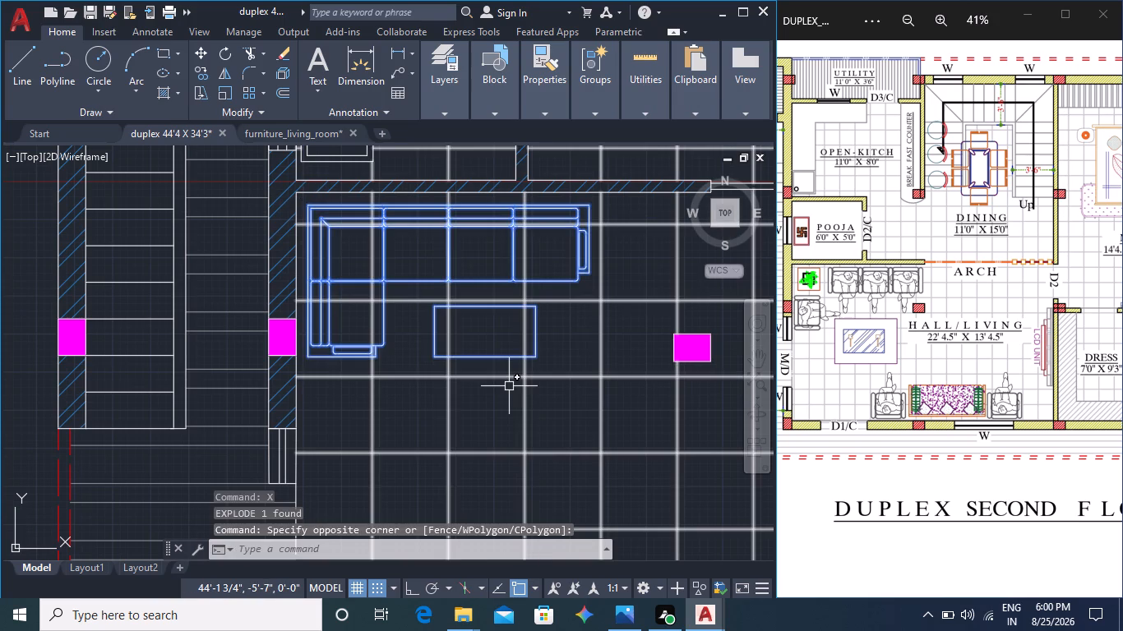
pyautogui.click(308, 348)
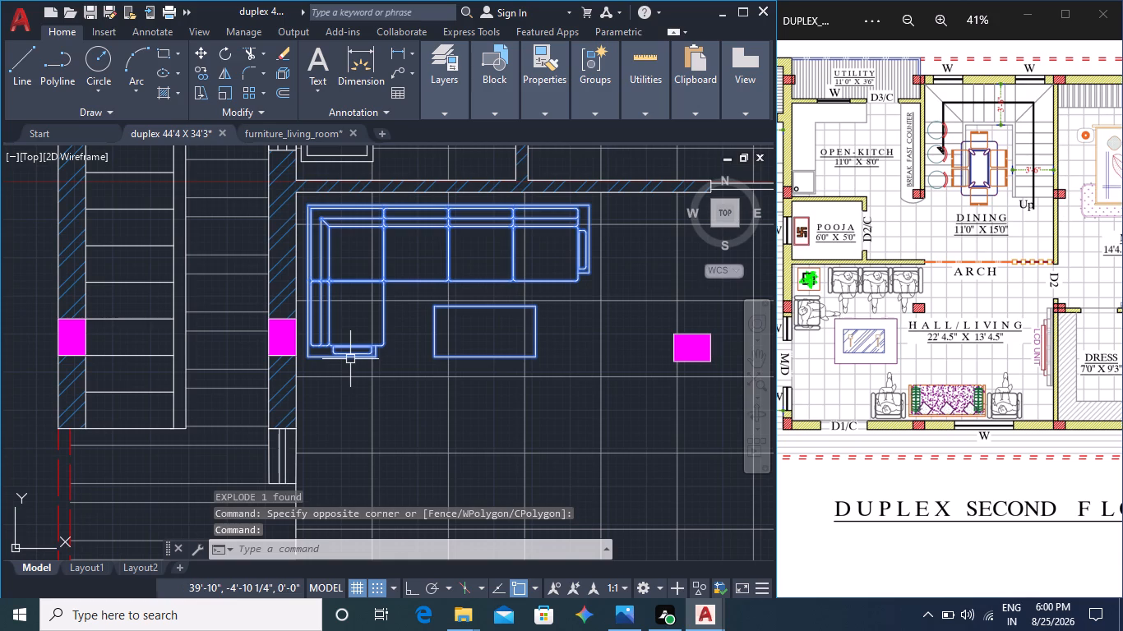
pyautogui.scroll(3, 328, 205)
pyautogui.scroll(-2, 341, 260)
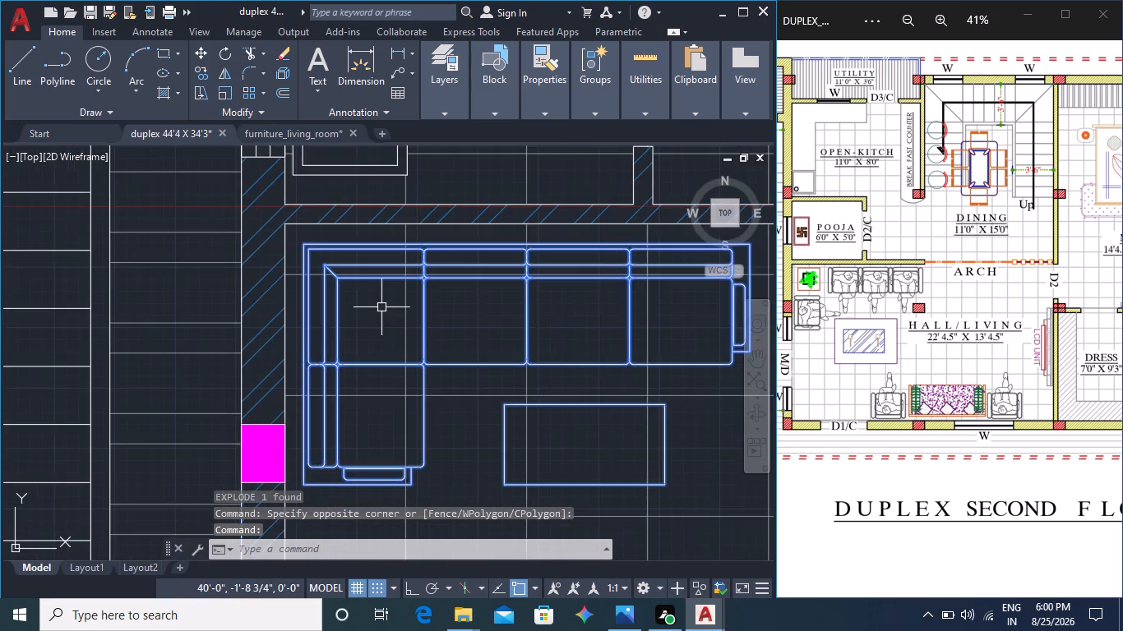
pyautogui.moveTo(484, 372); pyautogui.dragTo(398, 329, button='middle')
pyautogui.scroll(-1, 397, 329)
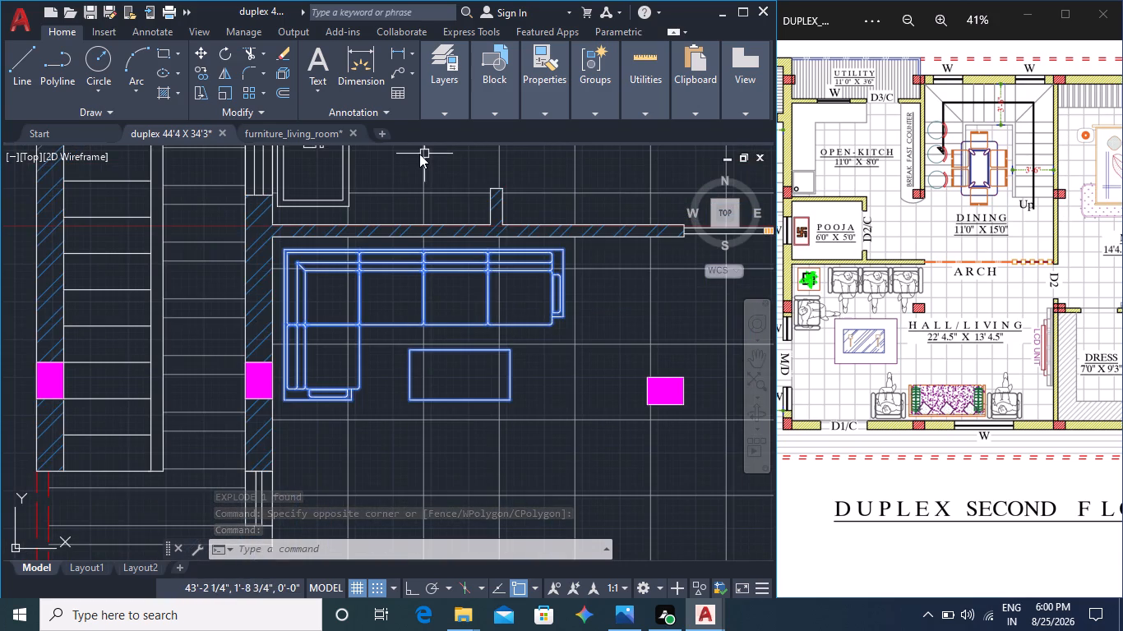
pyautogui.click(555, 106)
pyautogui.click(612, 135)
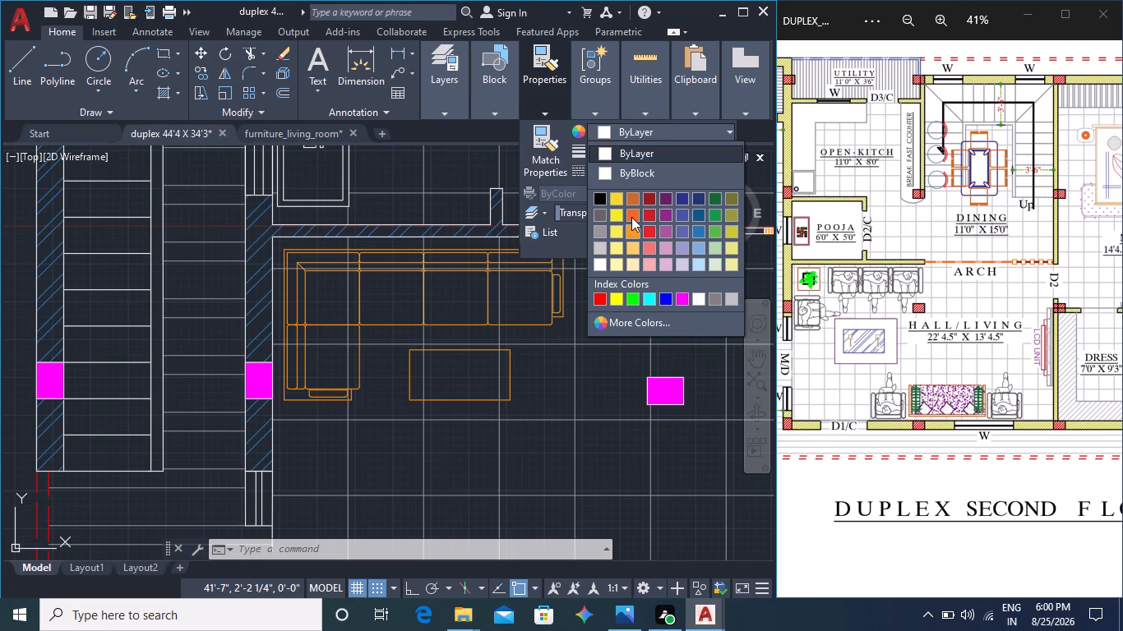
pyautogui.click(631, 217)
pyautogui.press('Escape')
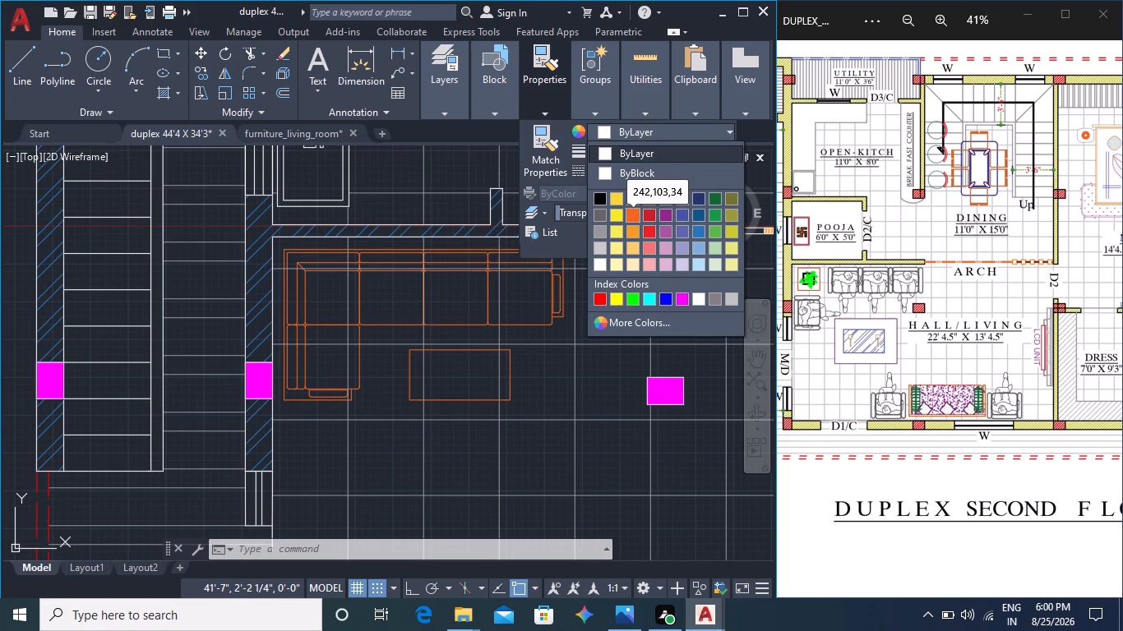
pyautogui.moveTo(527, 408); pyautogui.dragTo(543, 334, button='middle')
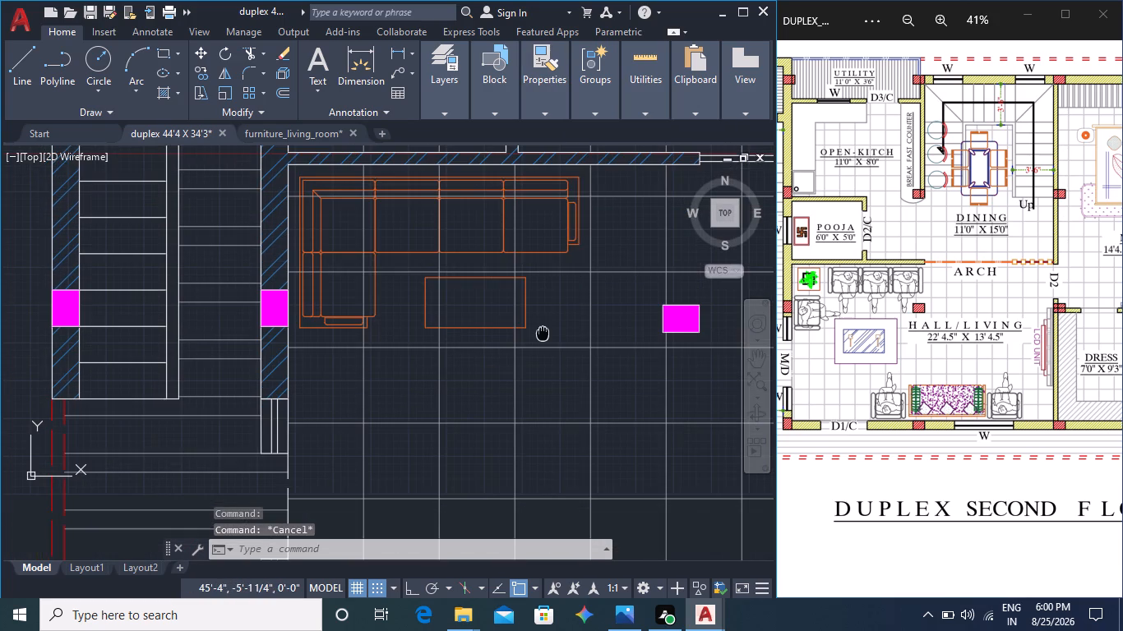
# Copy the straight sofa block with its square side seat from the furniture_living_room drawing to the clipboard.
pyautogui.click(307, 126)
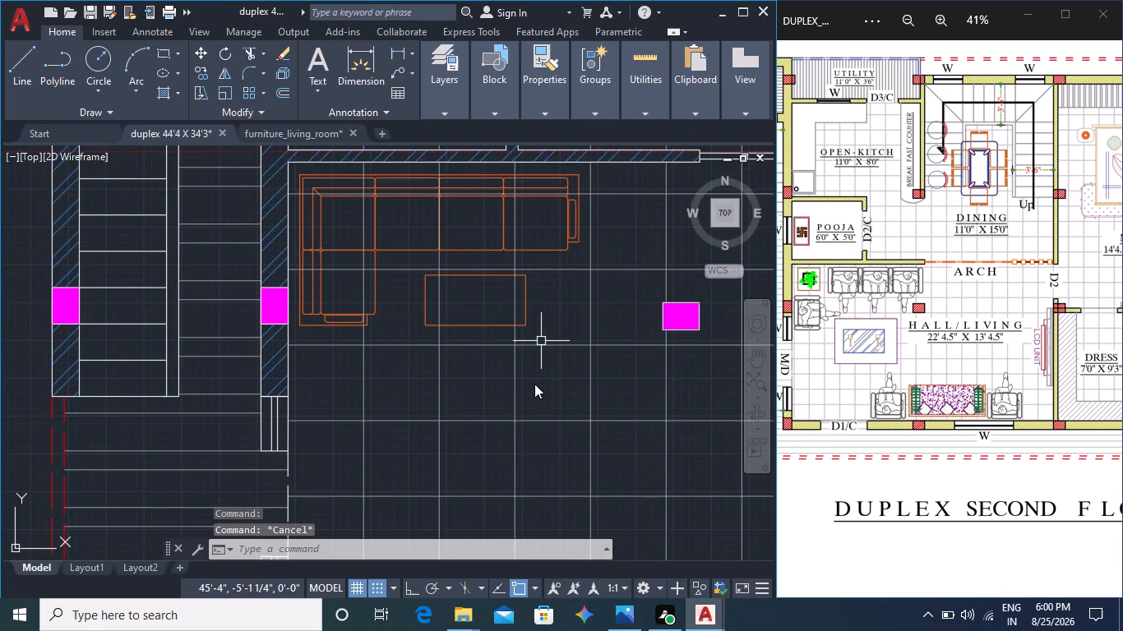
pyautogui.scroll(-2, 467, 355)
pyautogui.moveTo(456, 384); pyautogui.dragTo(503, 343, button='middle')
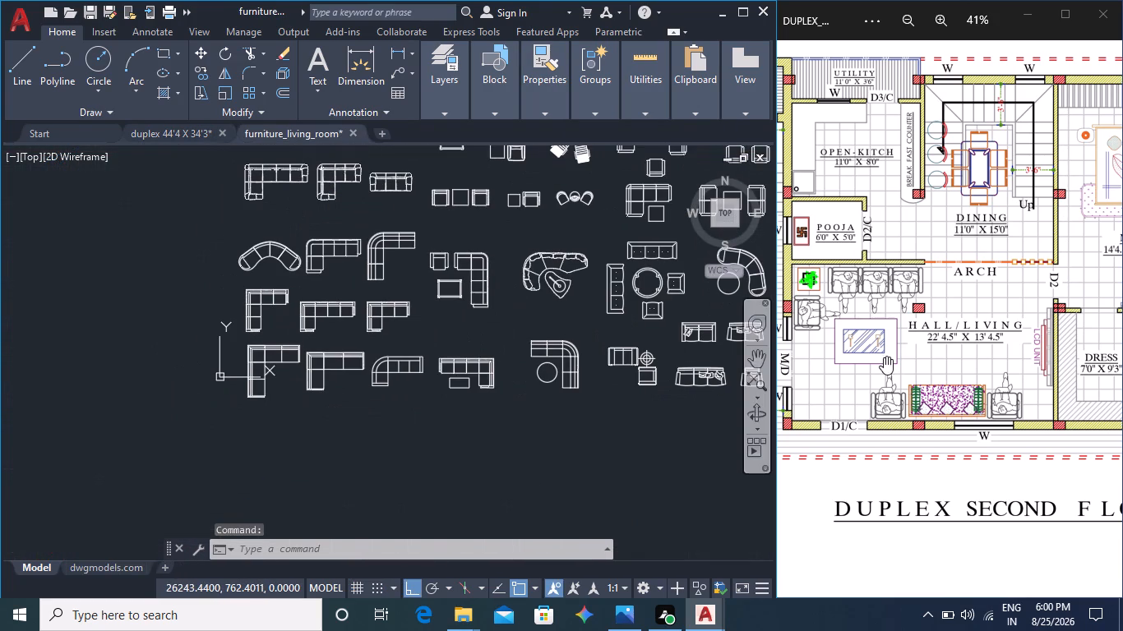
pyautogui.moveTo(521, 328); pyautogui.dragTo(520, 417, button='middle')
pyautogui.moveTo(547, 336); pyautogui.dragTo(498, 380, button='middle')
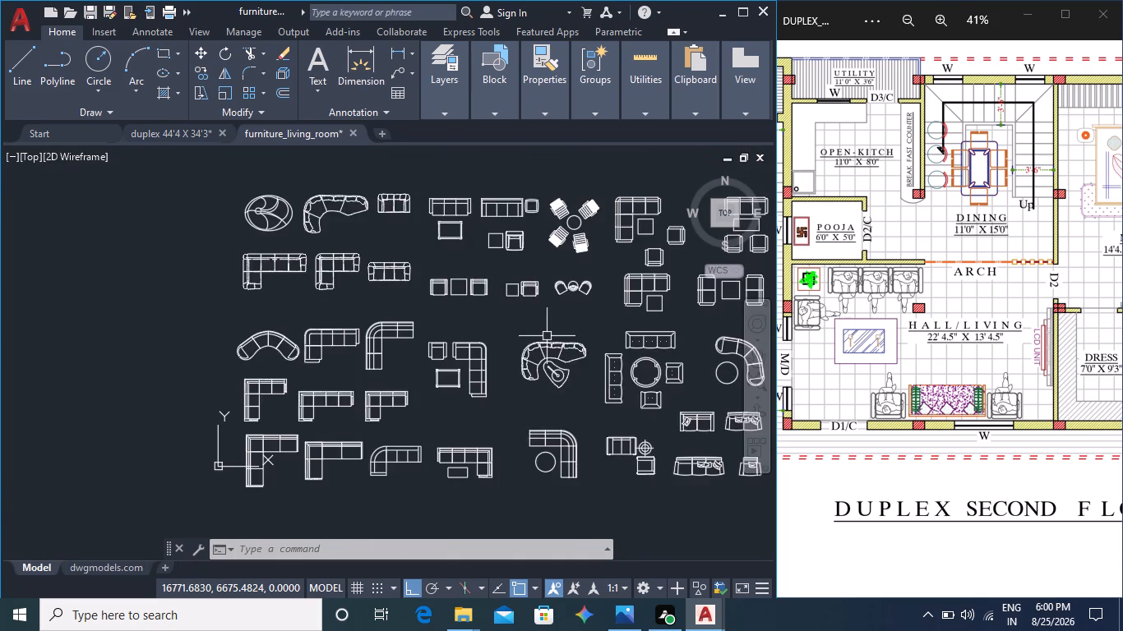
pyautogui.scroll(3, 486, 262)
pyautogui.moveTo(501, 272); pyautogui.dragTo(523, 373, button='middle')
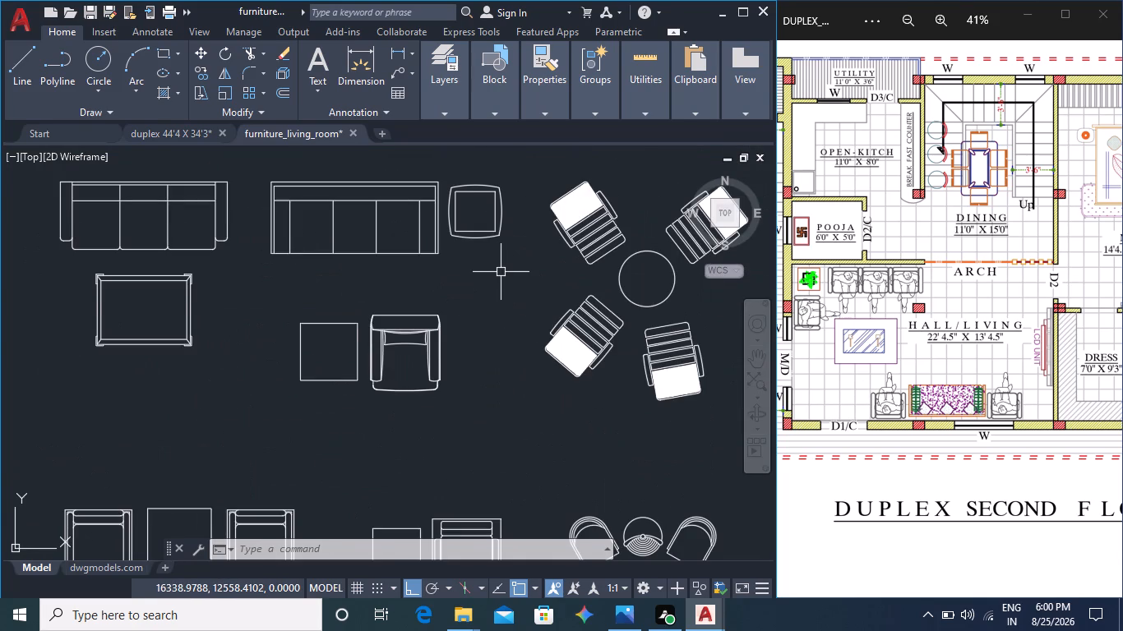
pyautogui.click(534, 378)
pyautogui.click(276, 245)
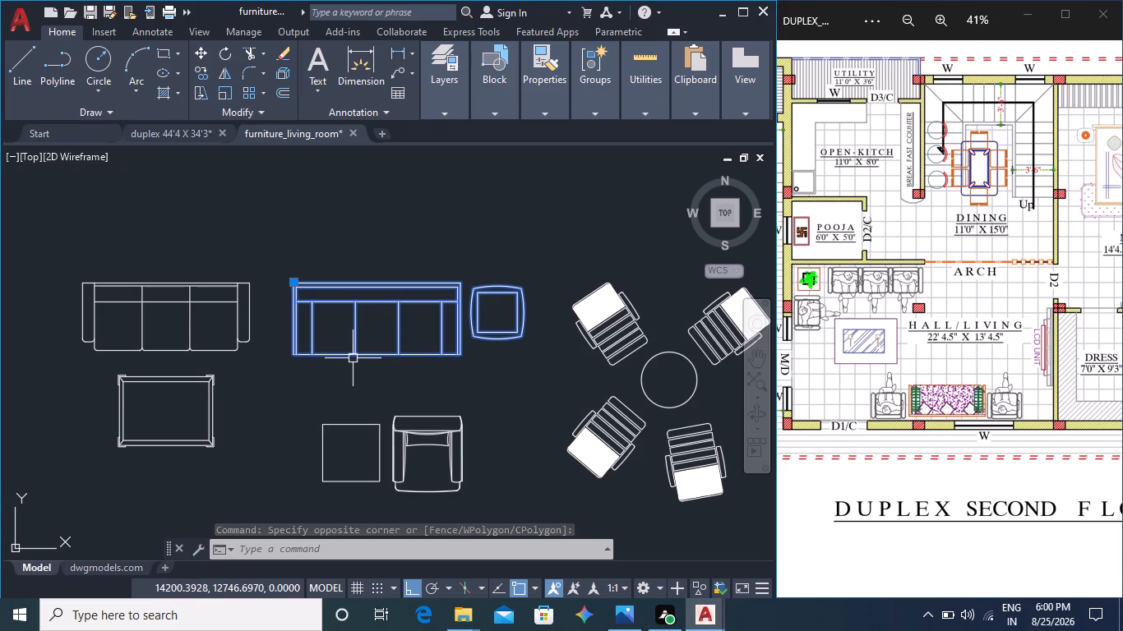
pyautogui.hotkey('ctrl', 'c')
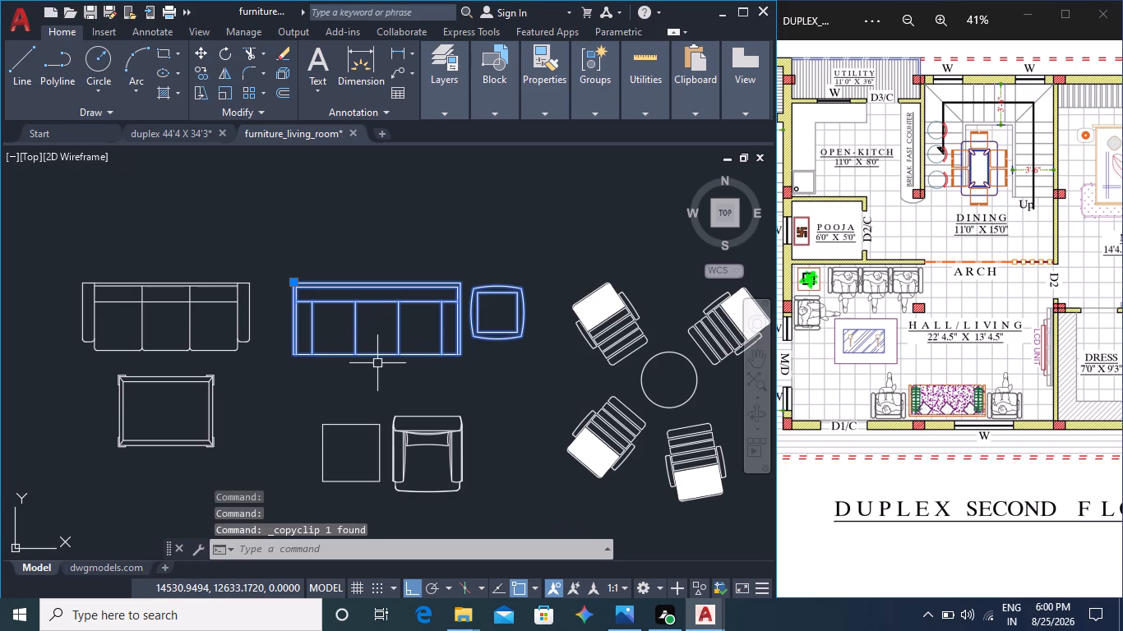
# Paste the straight sofa block into the duplex 44'4 X 34'3 drawing, in the empty space beside the floor plan.
pyautogui.click(167, 129)
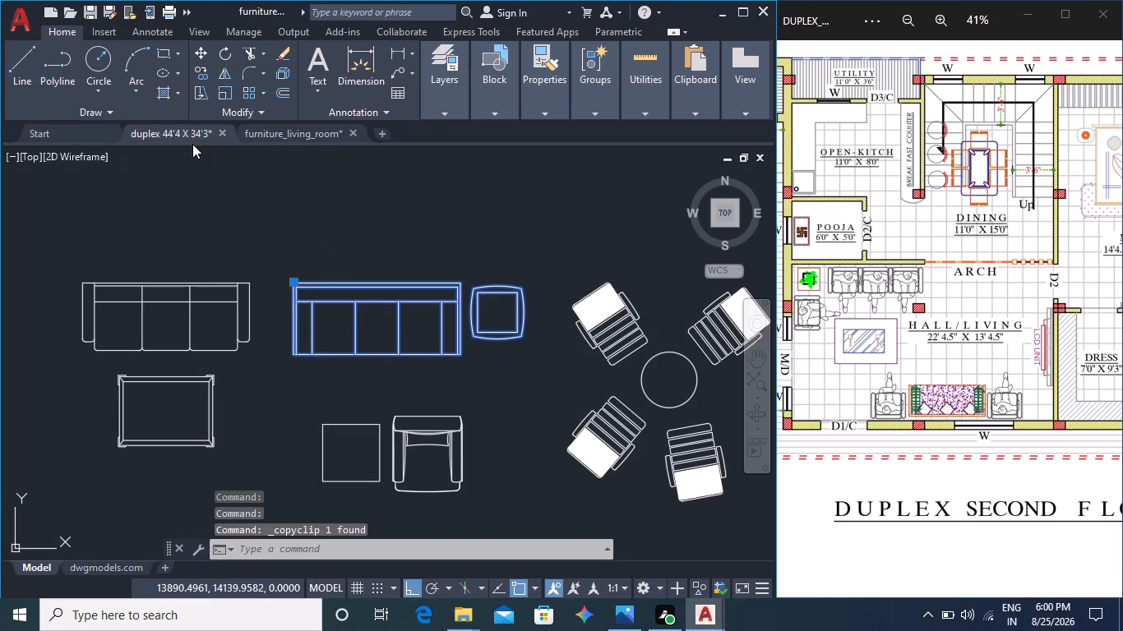
pyautogui.hotkey('ctrl', 'v')
pyautogui.scroll(-6, 341, 315)
pyautogui.moveTo(403, 375); pyautogui.dragTo(312, 357, button='middle')
pyautogui.scroll(-1, 312, 357)
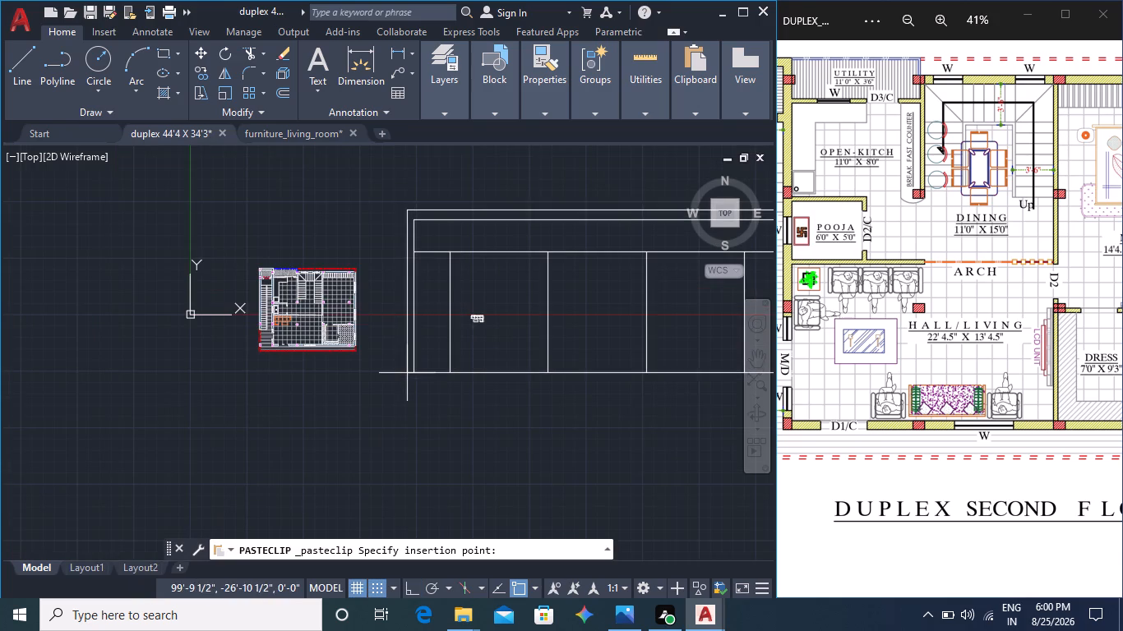
pyautogui.click(403, 493)
pyautogui.moveTo(471, 474); pyautogui.dragTo(361, 371, button='middle')
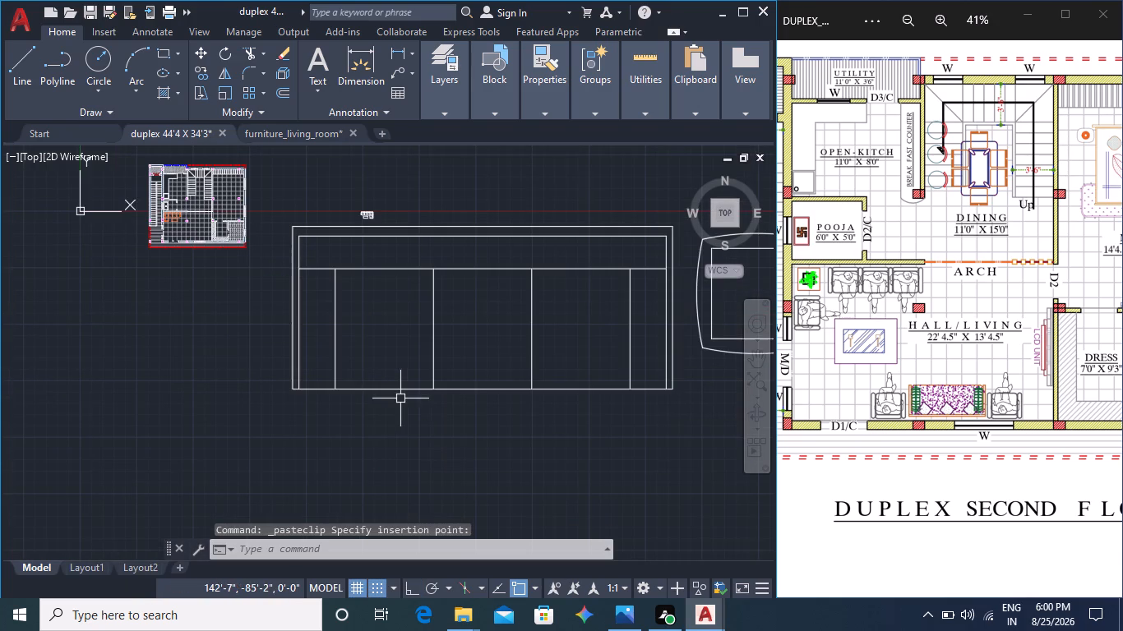
# Scale the pasted straight sofa block down freehand to furniture size, using the sofa's lower-left corner as base point.
pyautogui.scroll(-1, 398, 414)
pyautogui.click(644, 412)
pyautogui.click(548, 378)
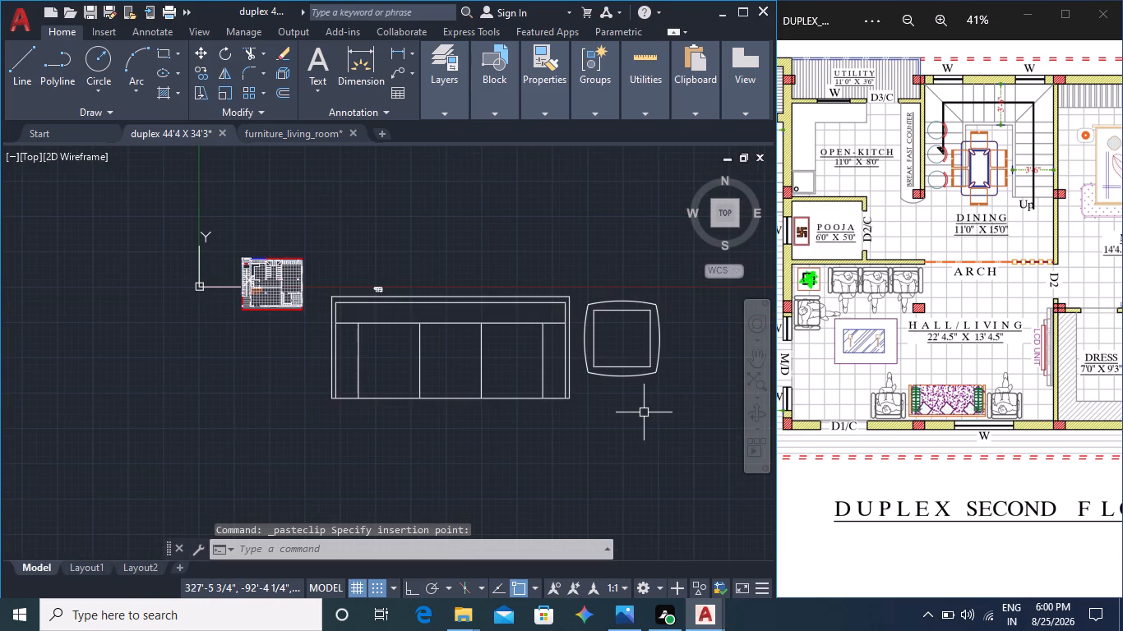
pyautogui.rightClick(391, 369)
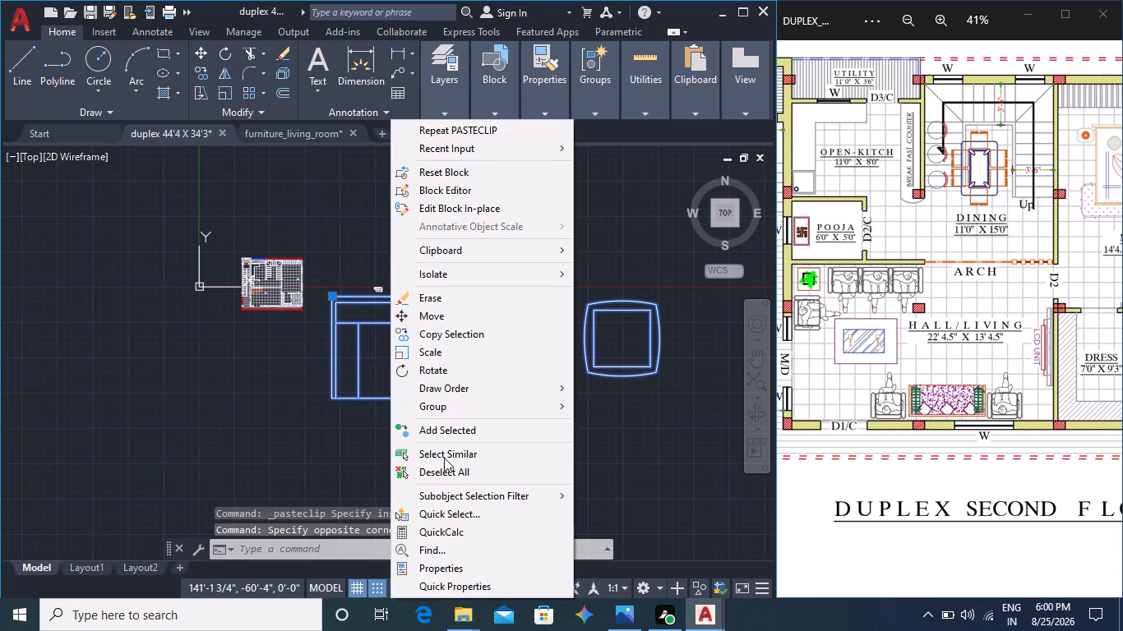
pyautogui.click(441, 352)
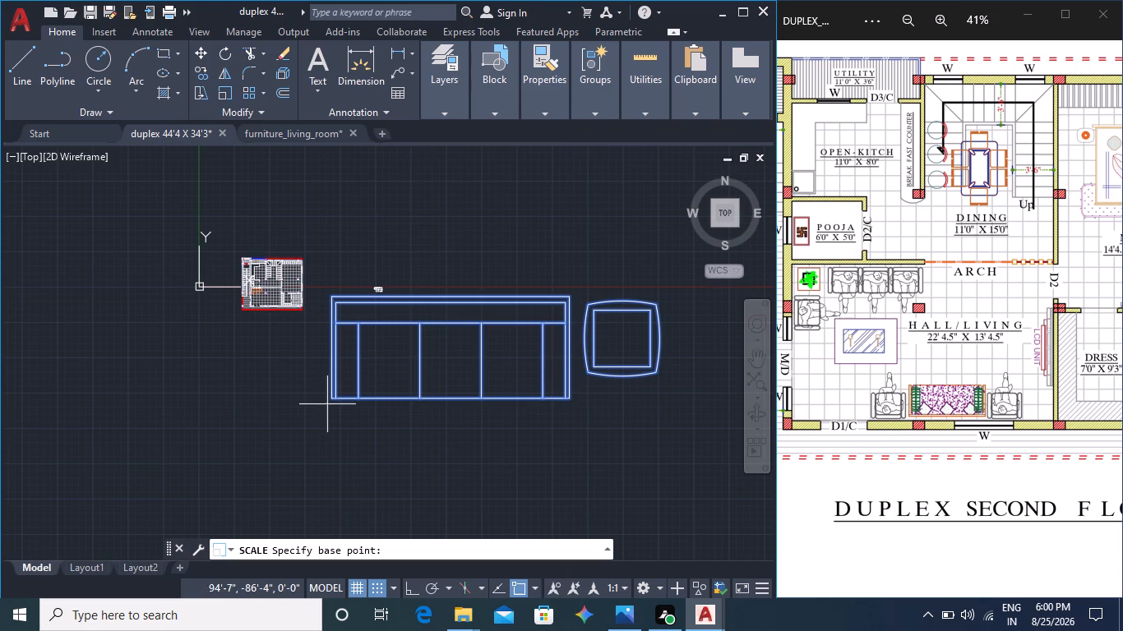
pyautogui.click(335, 401)
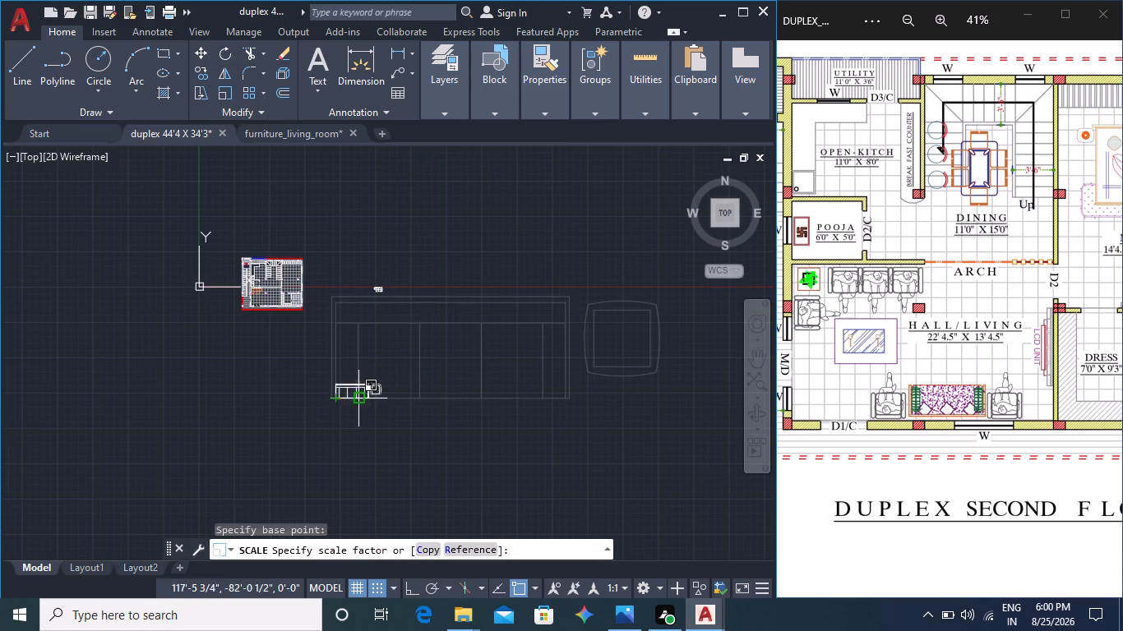
pyautogui.click(344, 398)
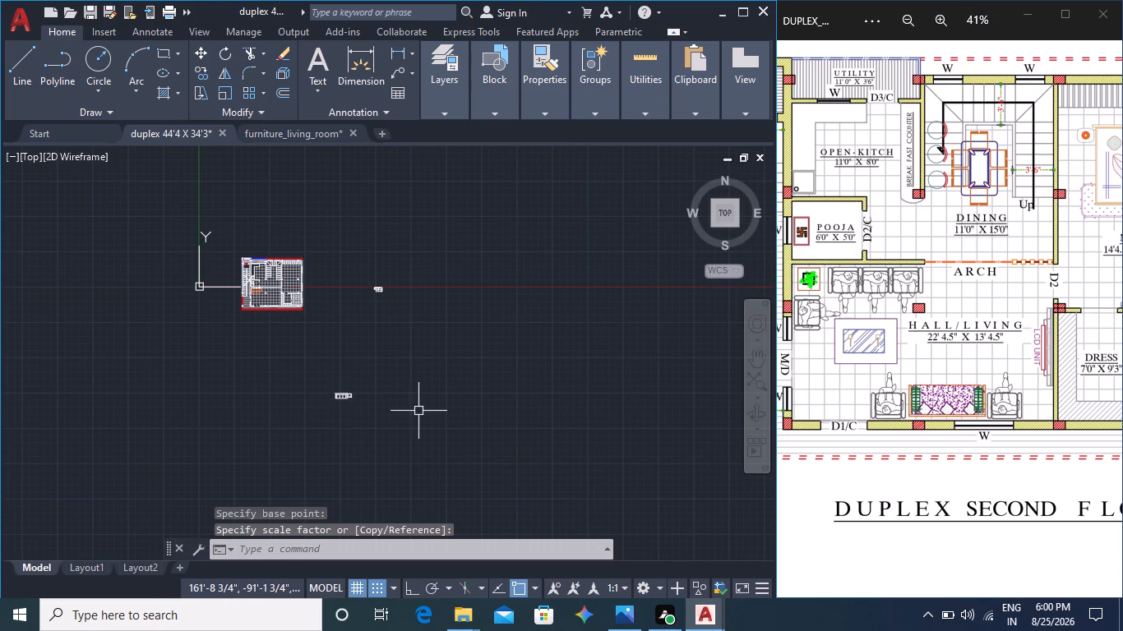
# Erase the small leftover furniture block lying outside the floor plan, above the newly scaled sofa.
pyautogui.click(408, 333)
pyautogui.click(374, 269)
pyautogui.press('Delete')
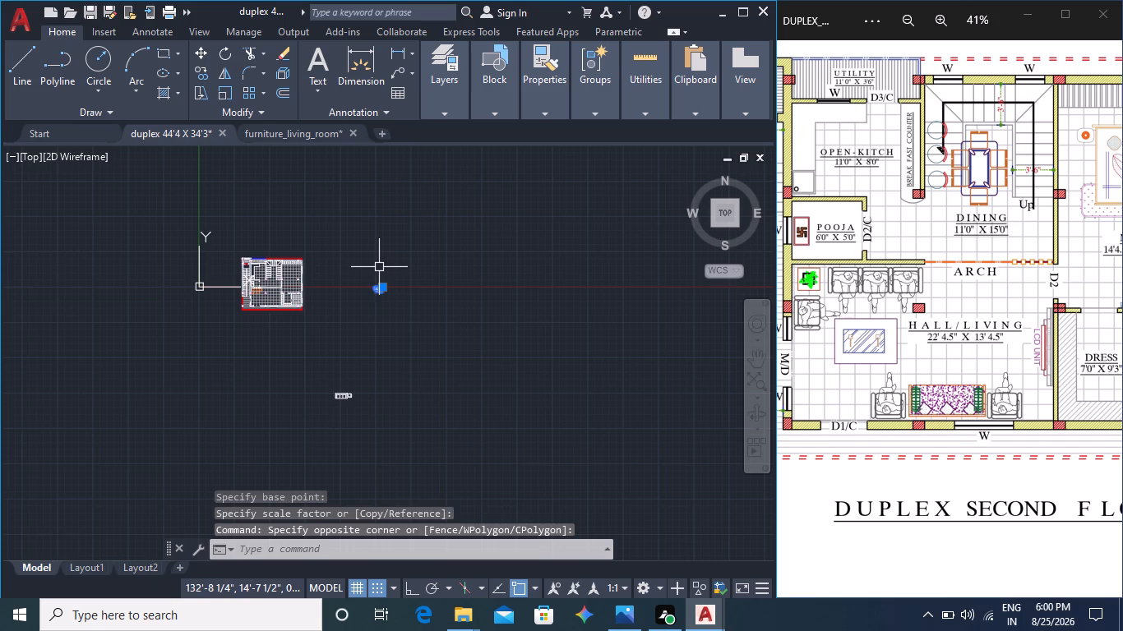
# Rotate the straight sofa block with its square side seat by half a turn (180 degrees) about the sofa's upper-left corner.
pyautogui.moveTo(401, 403); pyautogui.dragTo(480, 366, button='middle')
pyautogui.scroll(1, 471, 405)
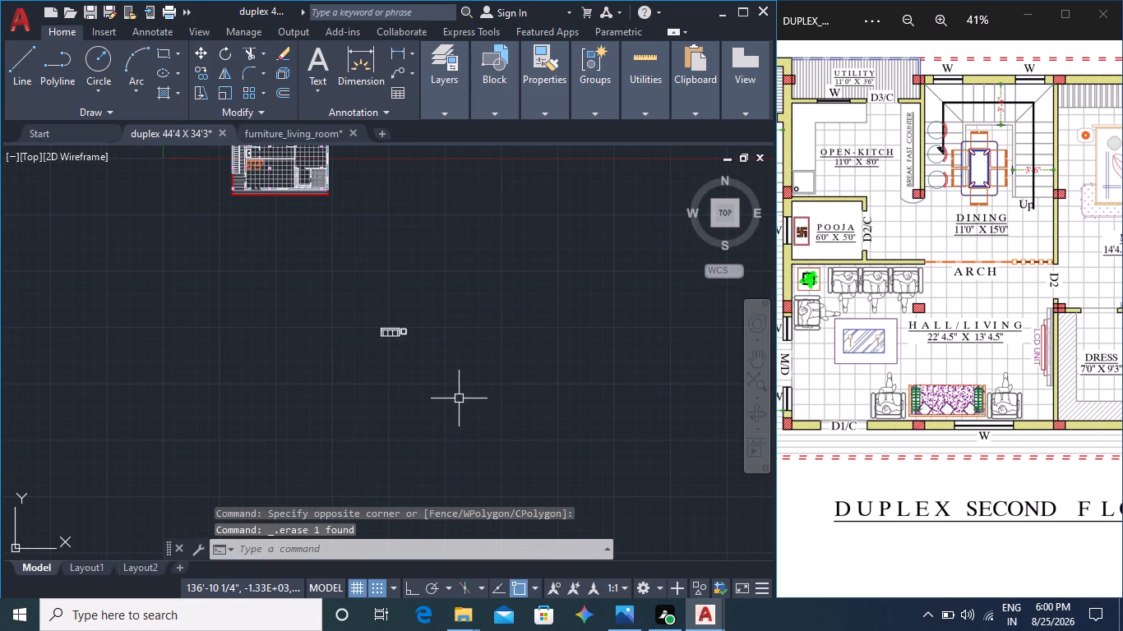
pyautogui.middleClick(439, 371)
pyautogui.click(393, 339)
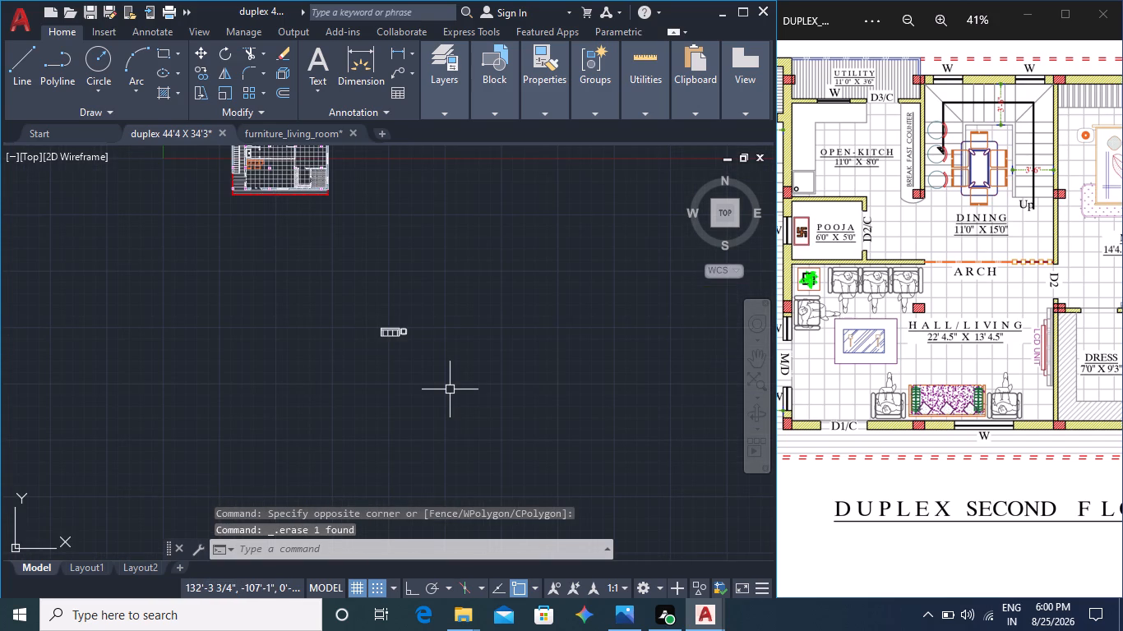
pyautogui.scroll(5, 396, 330)
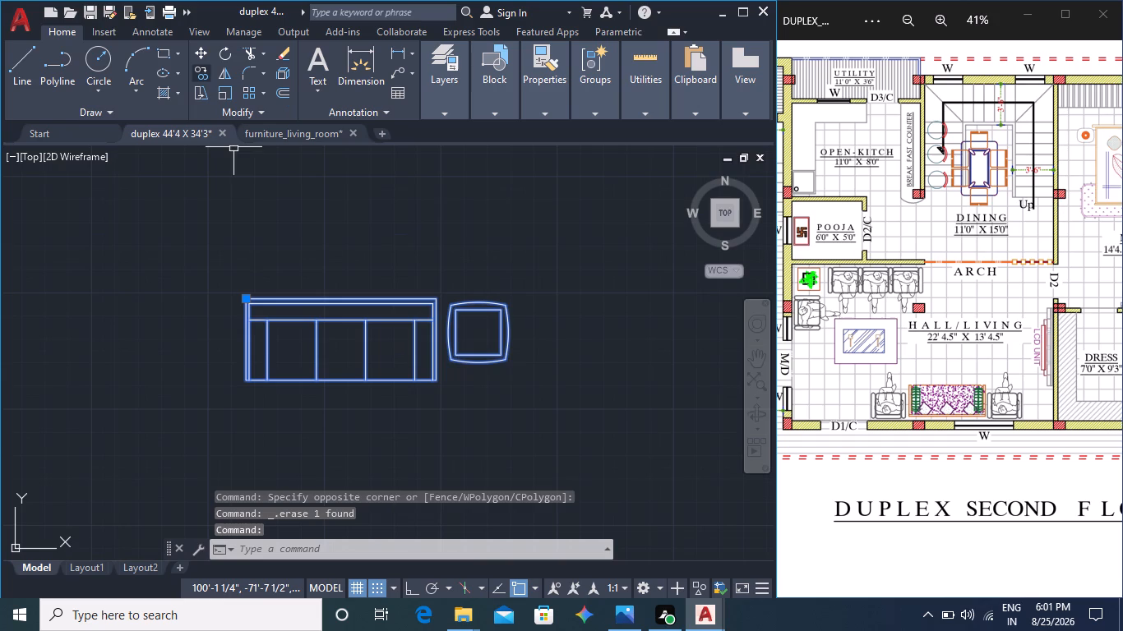
pyautogui.click(224, 52)
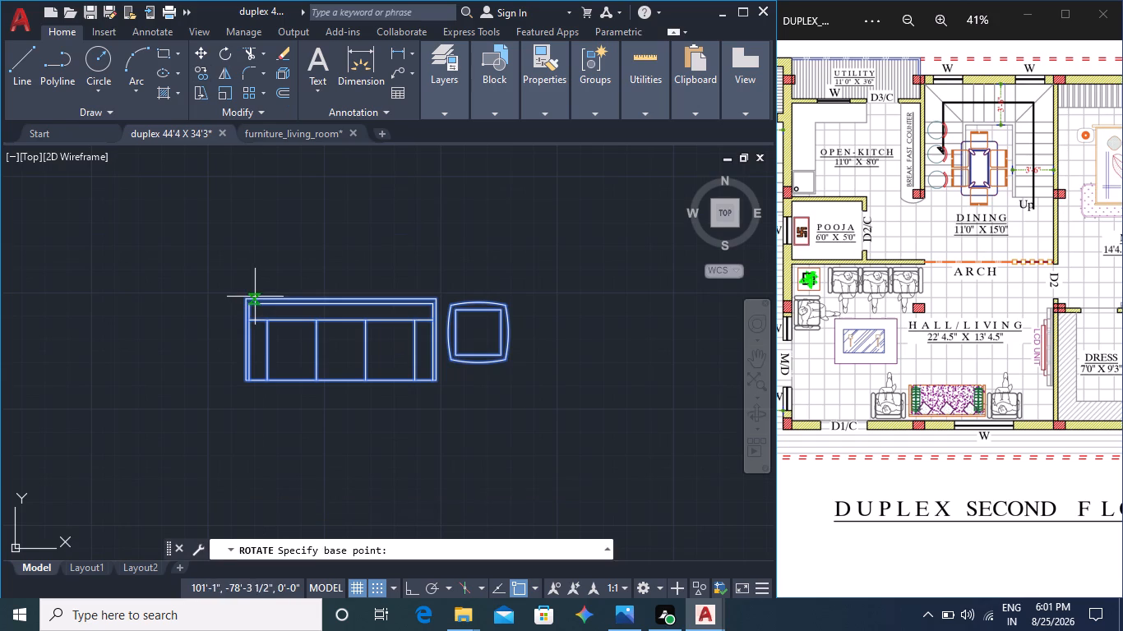
pyautogui.click(246, 300)
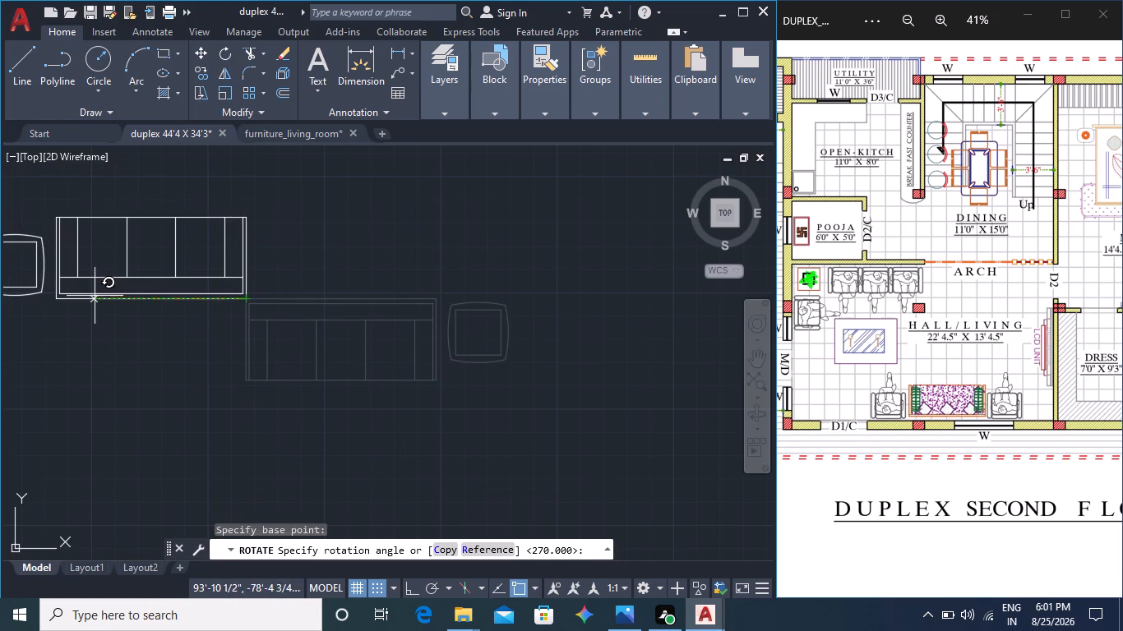
pyautogui.click(94, 300)
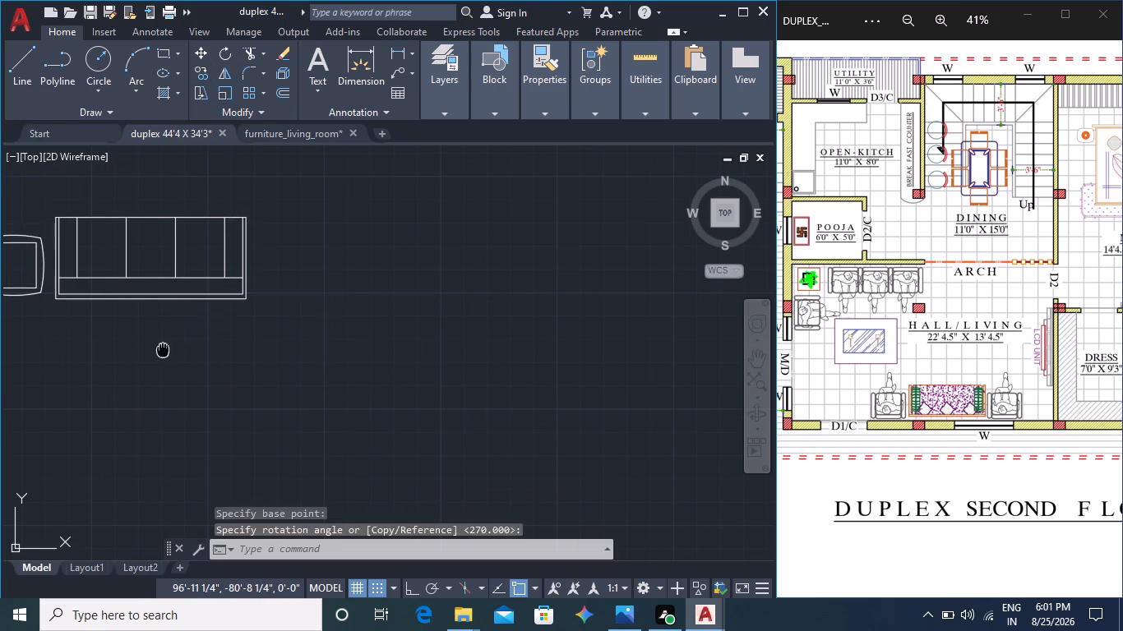
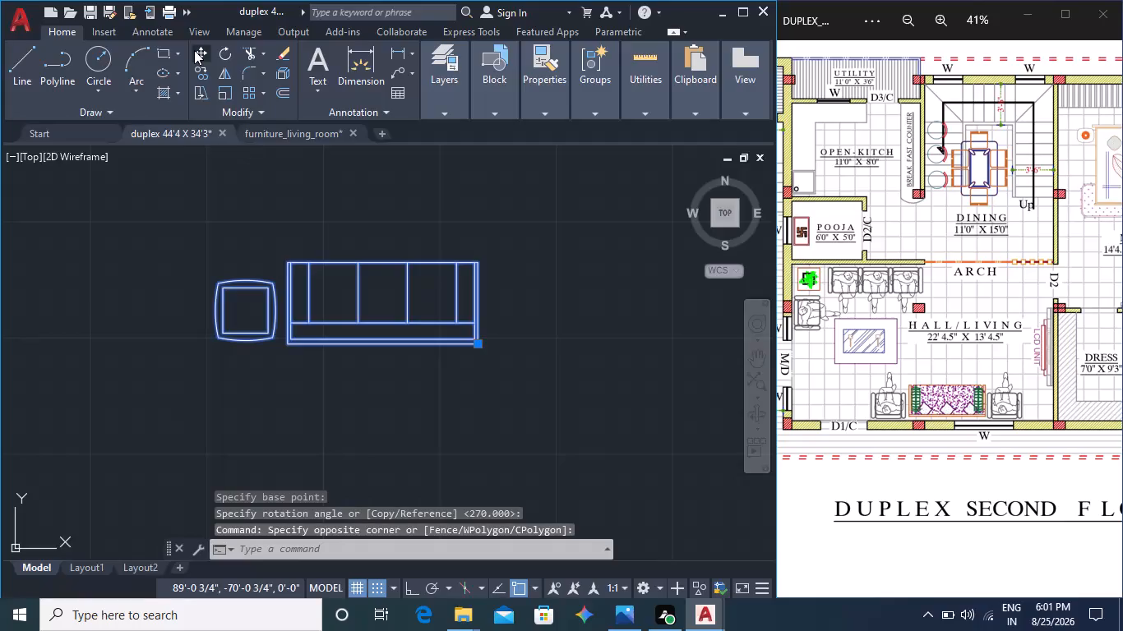
# Move the straight sofa block by its lower-right corner into the hall/living room, against the bottom wall at the window.
pyautogui.click(478, 346)
pyautogui.moveTo(355, 267); pyautogui.dragTo(543, 500, button='middle')
pyautogui.scroll(-3, 460, 374)
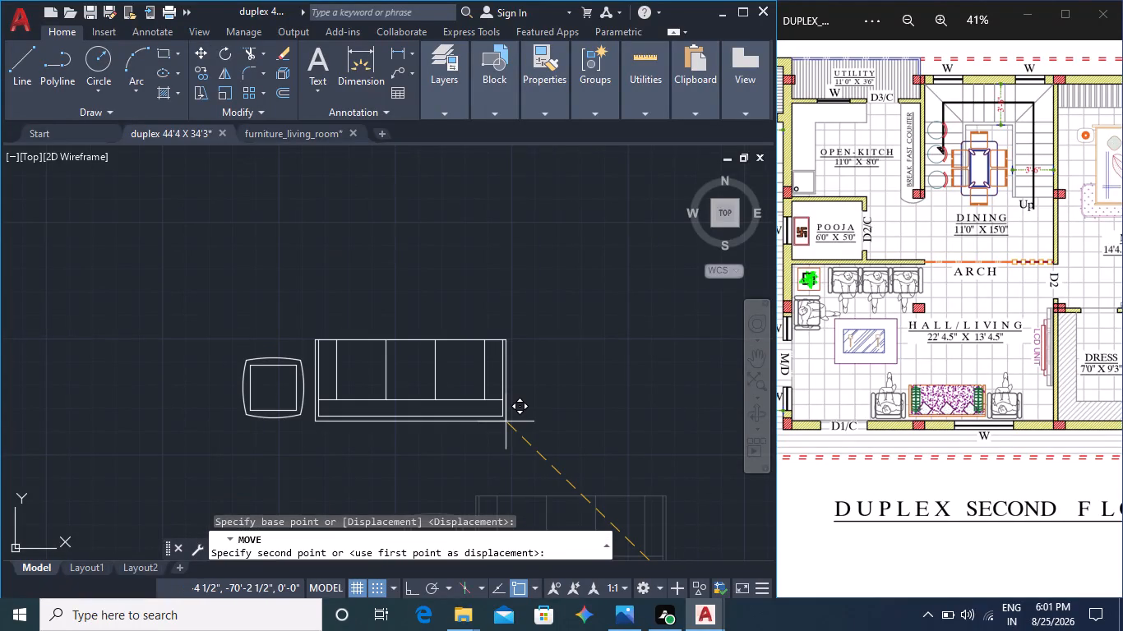
pyautogui.moveTo(385, 320); pyautogui.dragTo(617, 543, button='middle')
pyautogui.scroll(3, 518, 271)
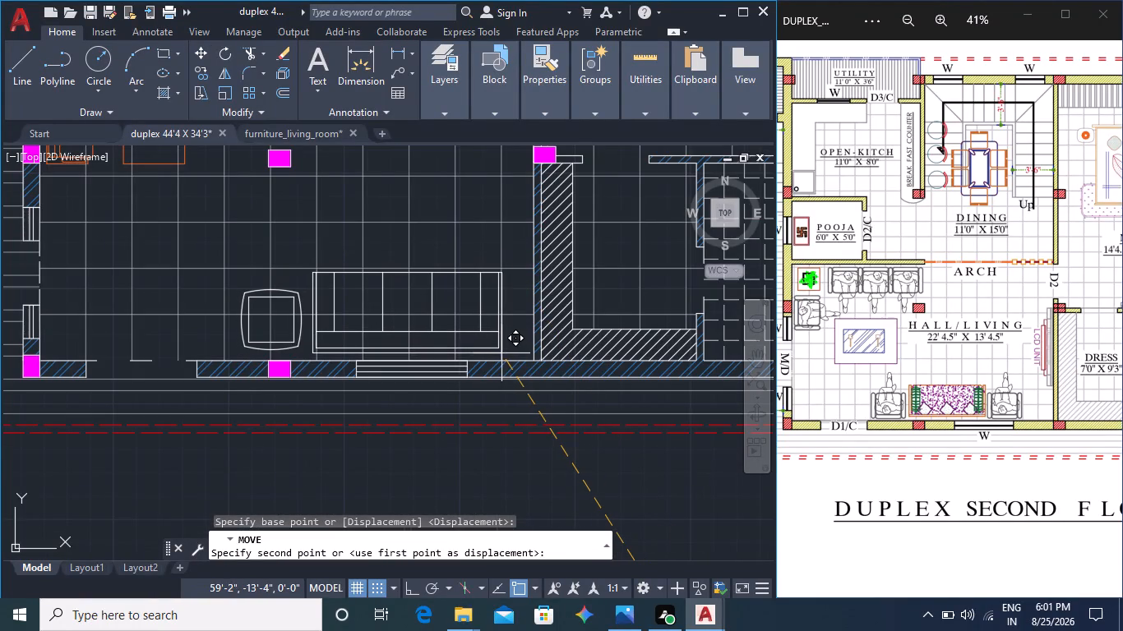
pyautogui.scroll(1, 501, 353)
pyautogui.scroll(-1, 501, 353)
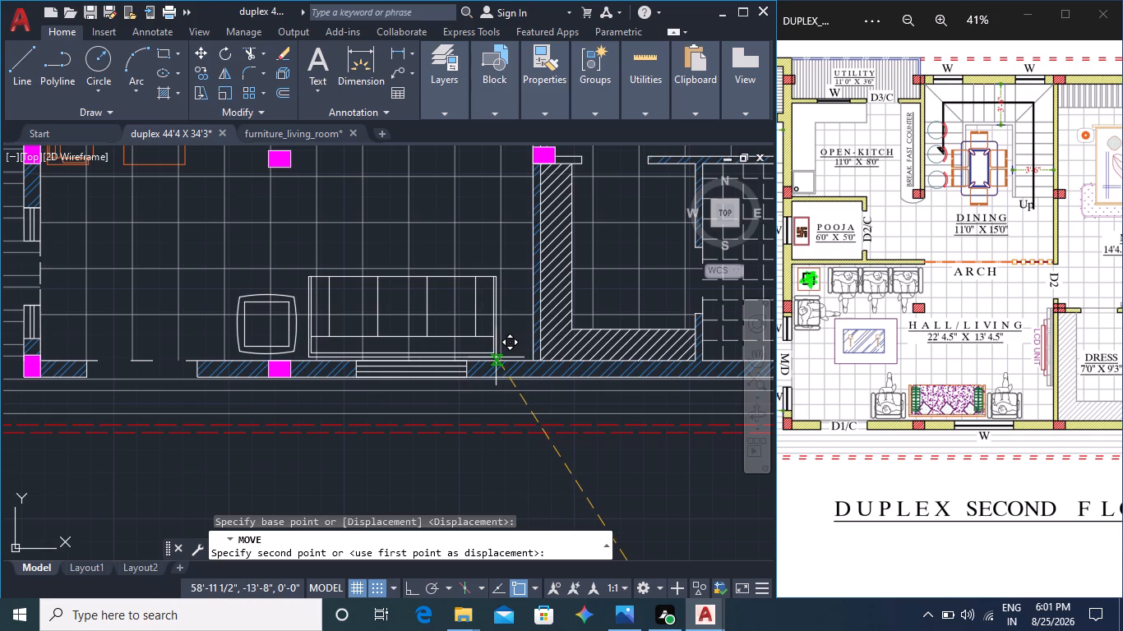
pyautogui.click(496, 355)
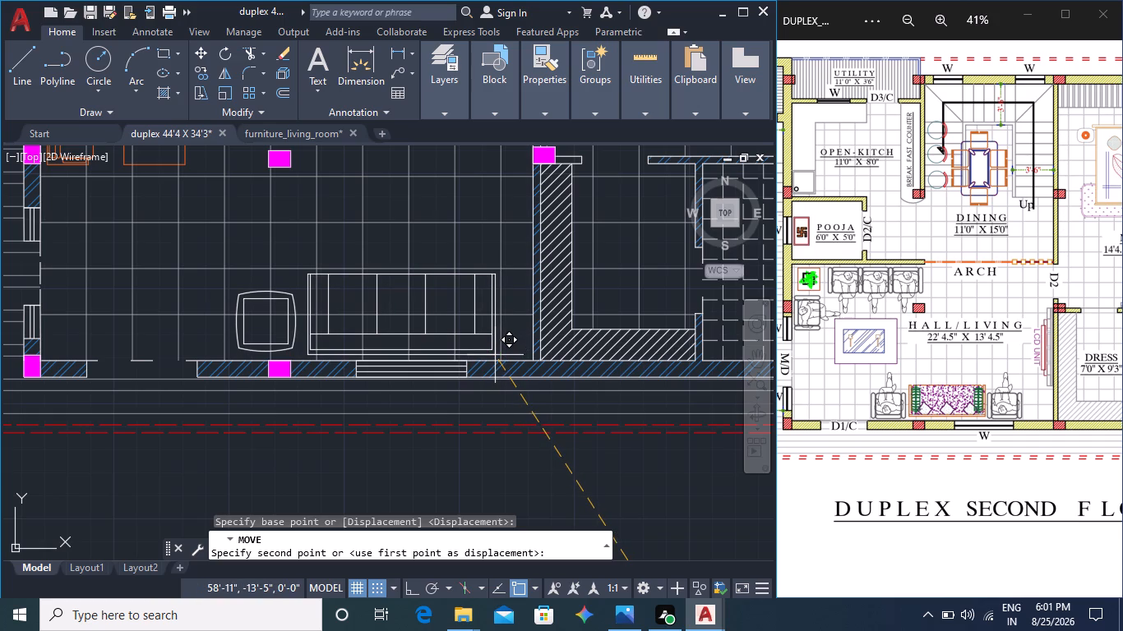
# Explode the straight sofa block with its square side seat into separate objects.
pyautogui.click(492, 339)
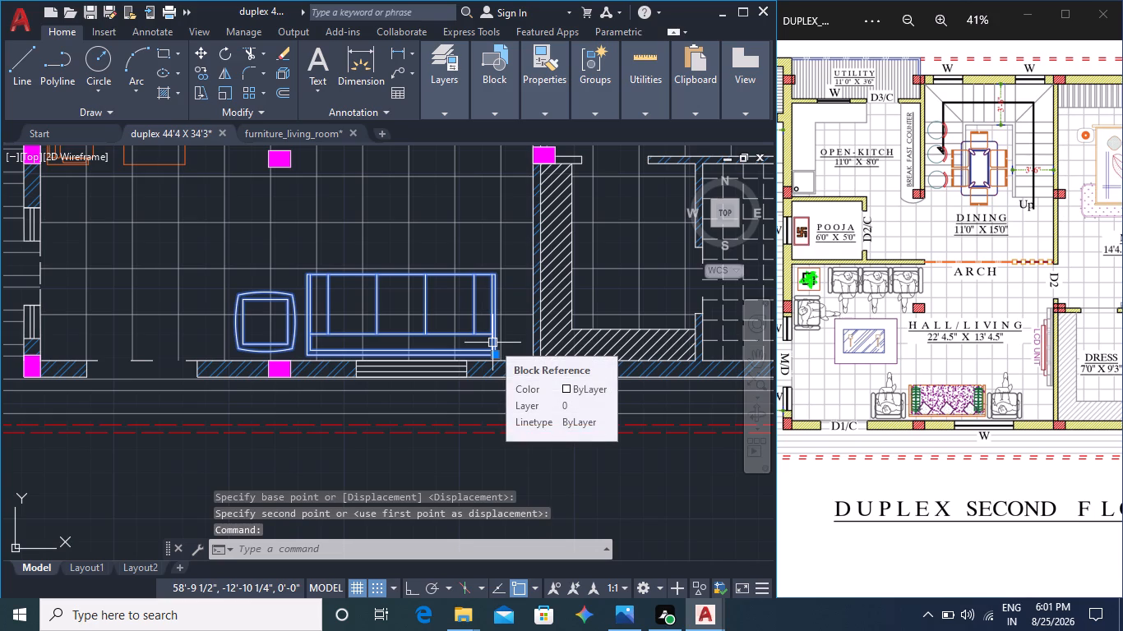
pyautogui.press('x')
pyautogui.press('Return')
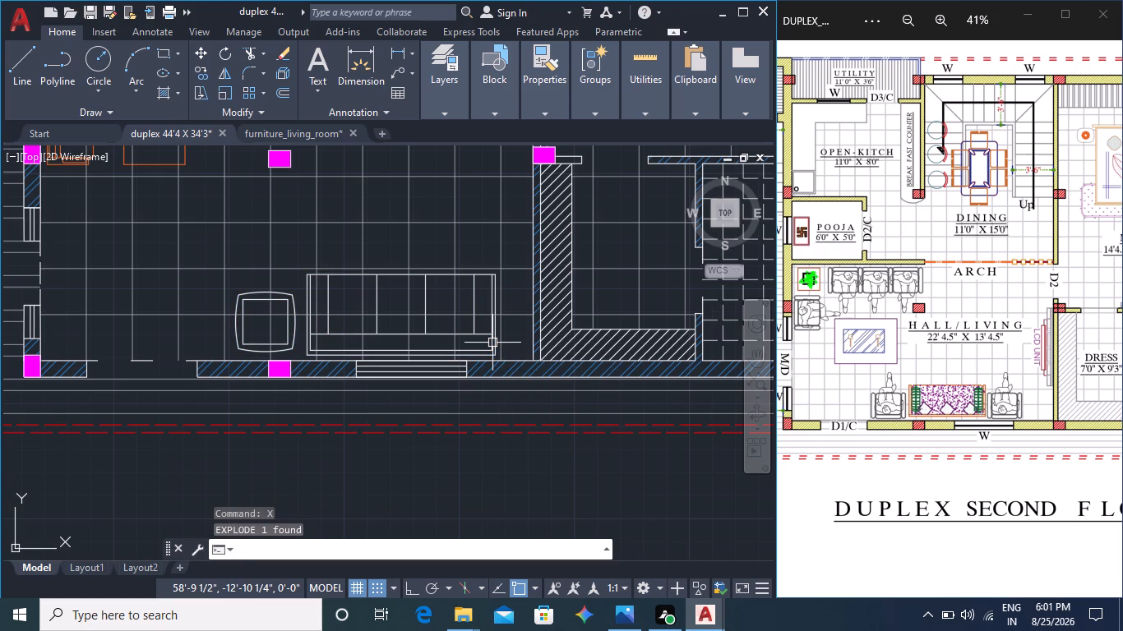
pyautogui.click(492, 343)
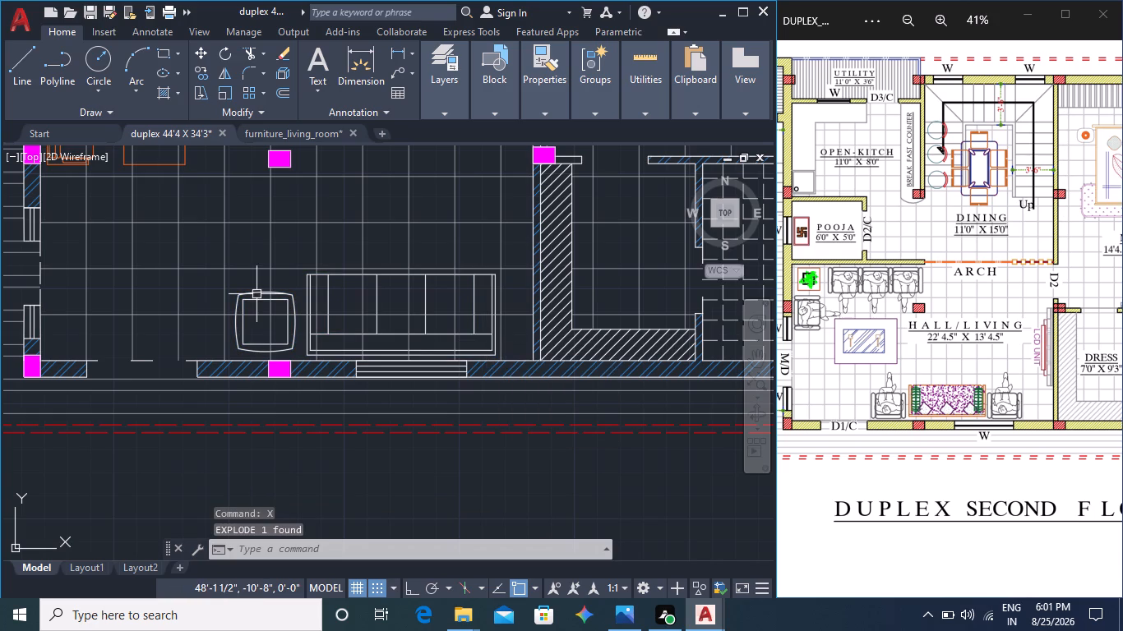
pyautogui.press('Escape')
# Change the colour of all the exploded straight sofa and square seat linework to orange.
pyautogui.click(191, 279)
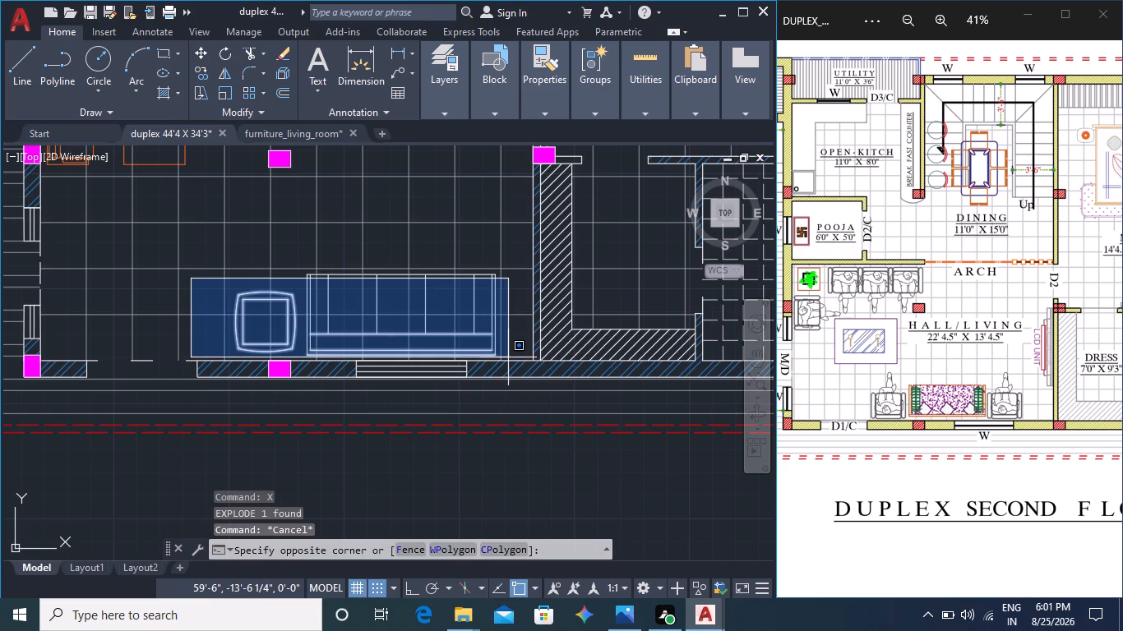
pyautogui.press('Escape')
pyautogui.click(192, 239)
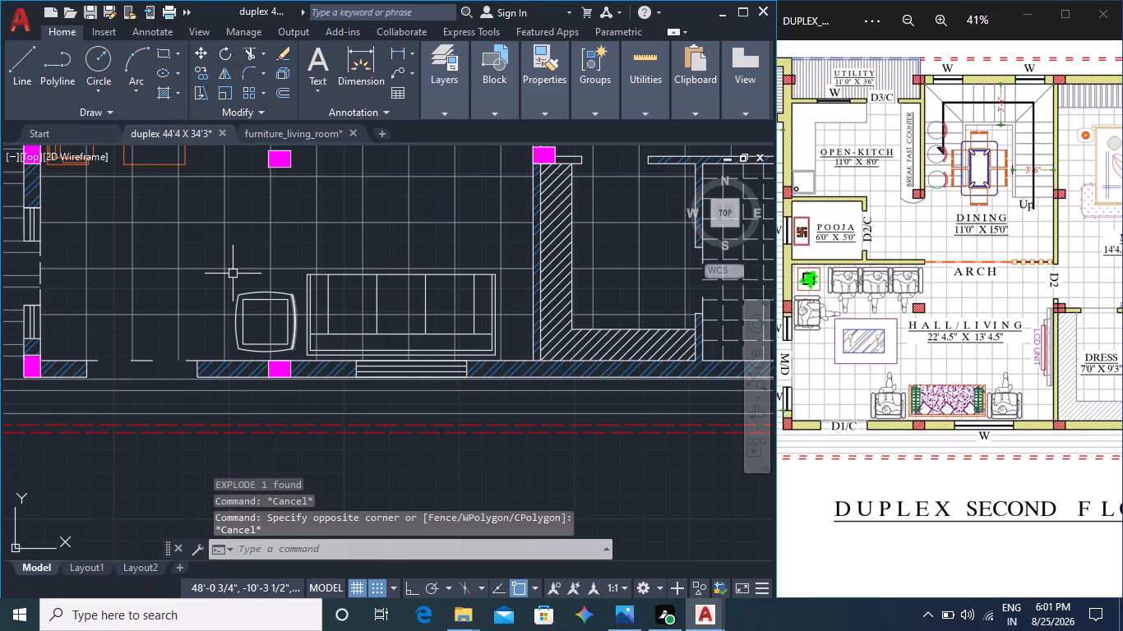
pyautogui.click(506, 359)
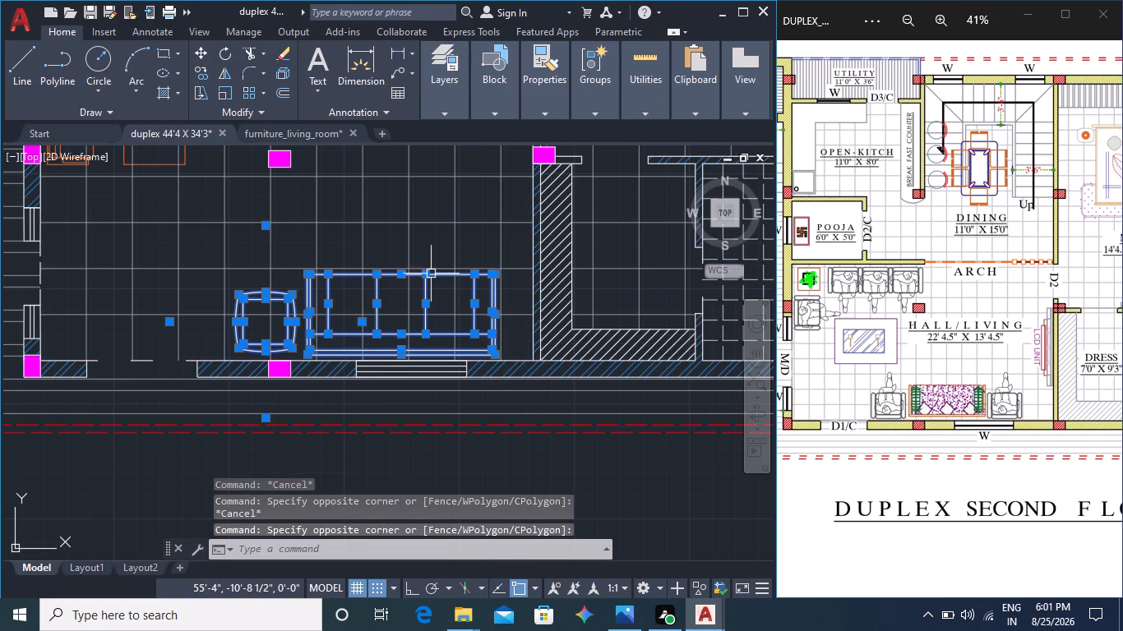
pyautogui.click(552, 105)
pyautogui.click(601, 129)
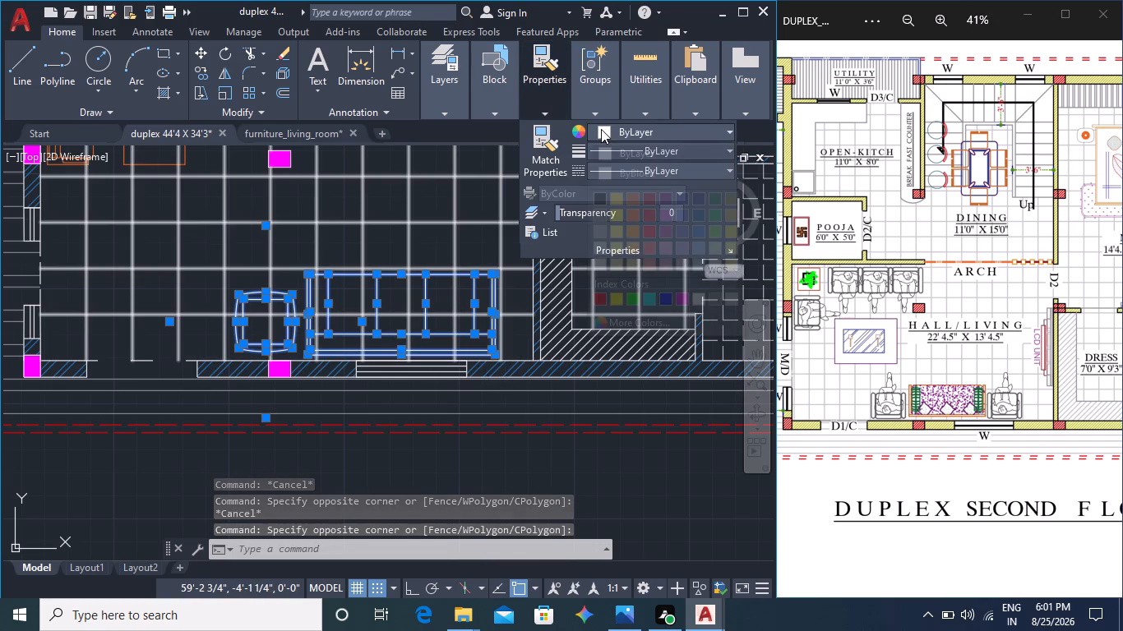
pyautogui.click(630, 219)
pyautogui.press('Escape')
pyautogui.press('Escape')
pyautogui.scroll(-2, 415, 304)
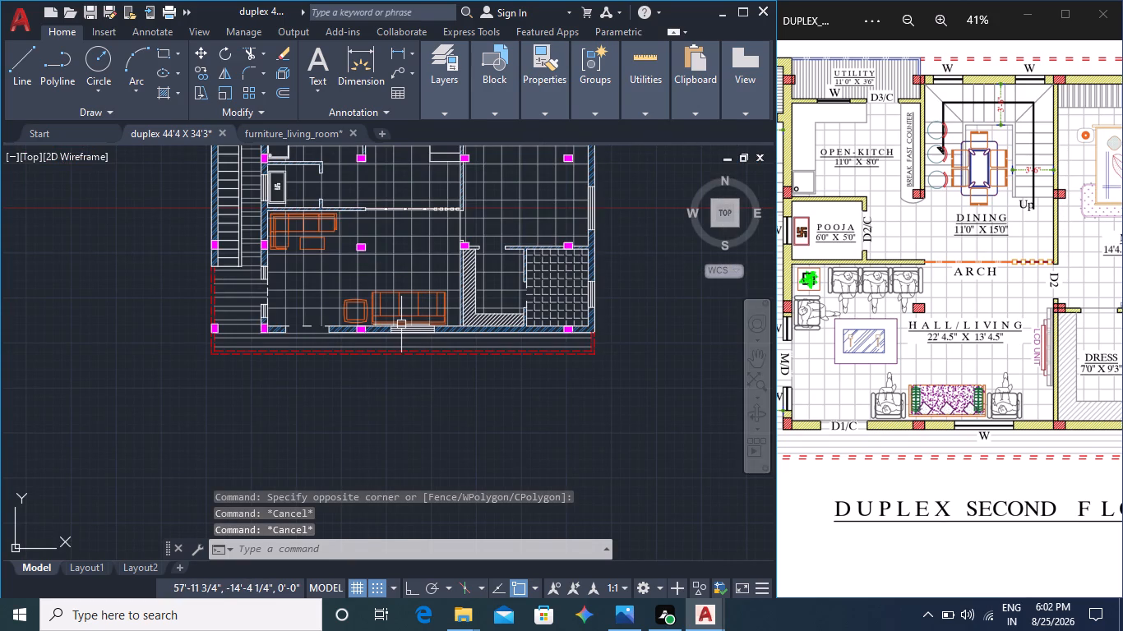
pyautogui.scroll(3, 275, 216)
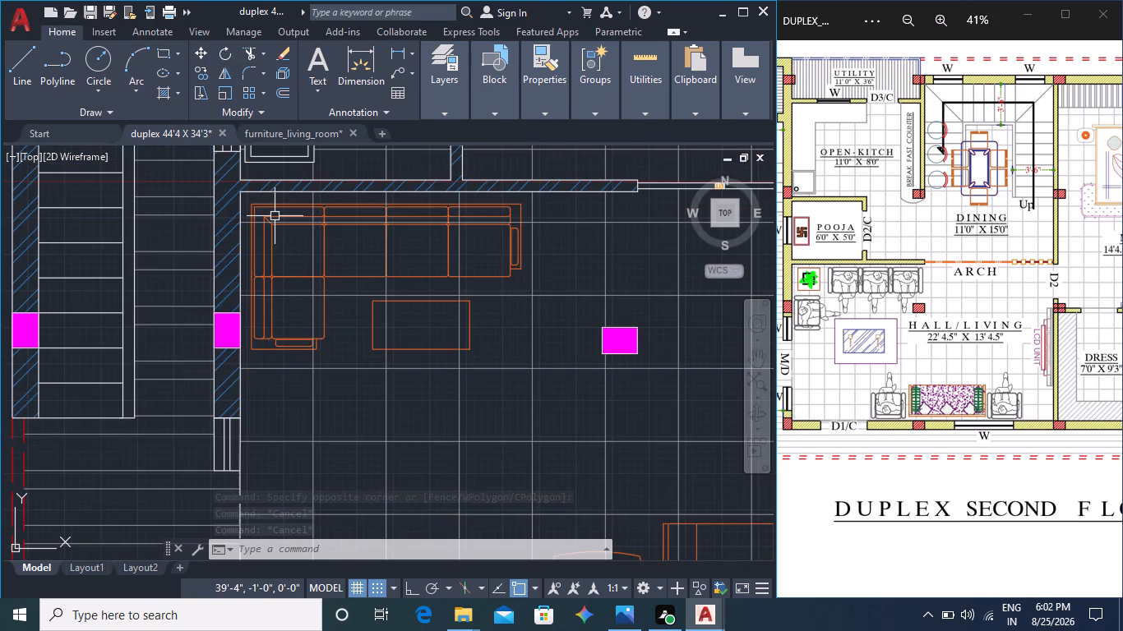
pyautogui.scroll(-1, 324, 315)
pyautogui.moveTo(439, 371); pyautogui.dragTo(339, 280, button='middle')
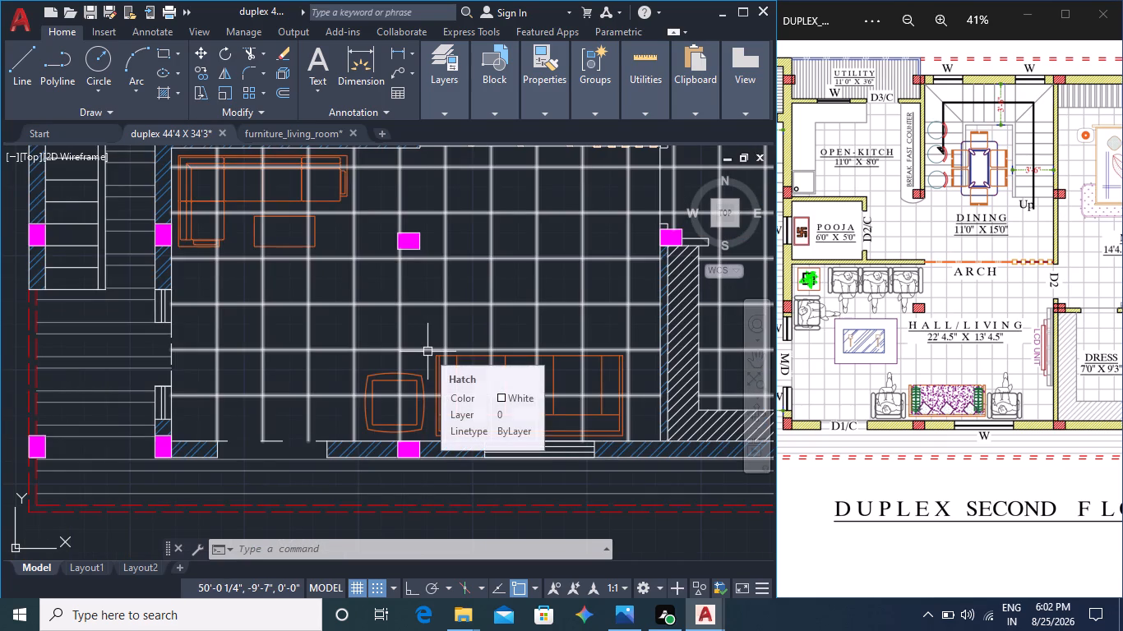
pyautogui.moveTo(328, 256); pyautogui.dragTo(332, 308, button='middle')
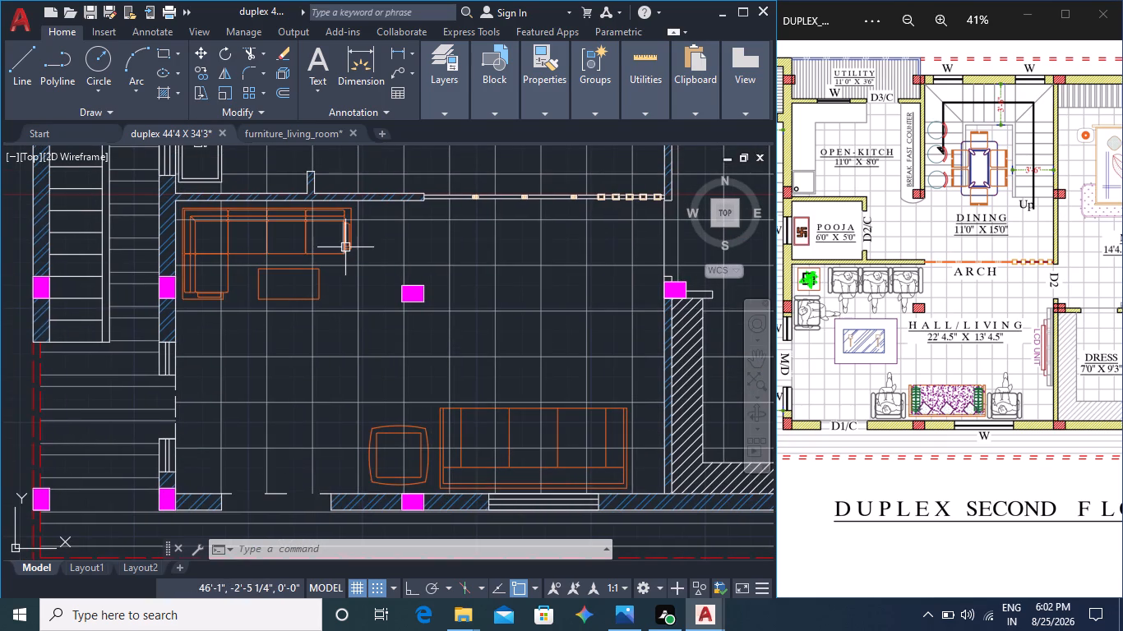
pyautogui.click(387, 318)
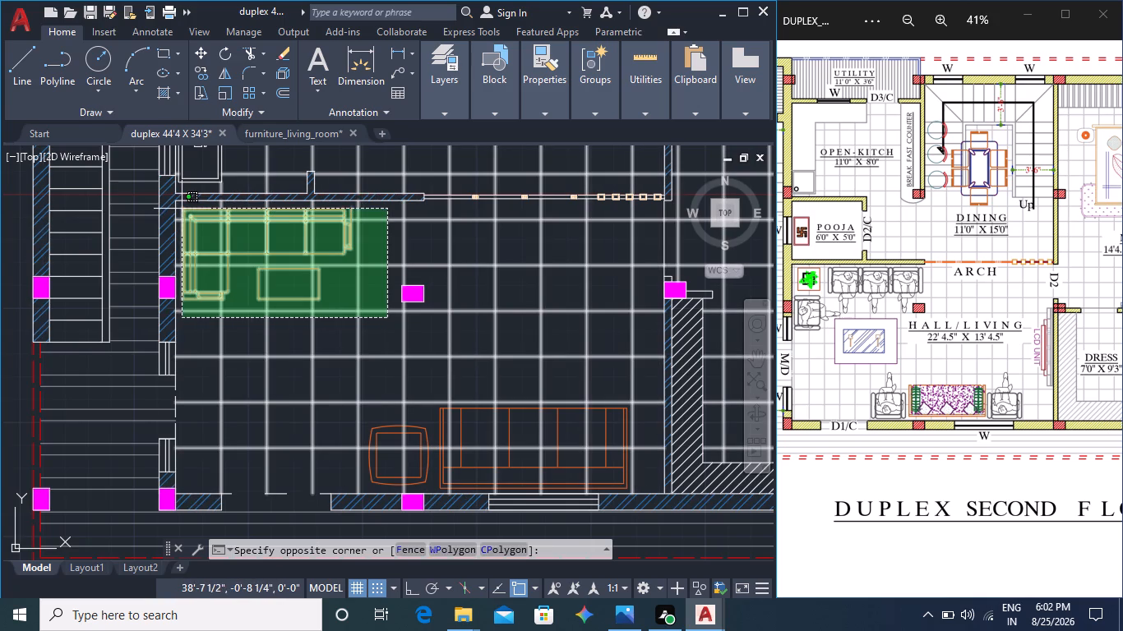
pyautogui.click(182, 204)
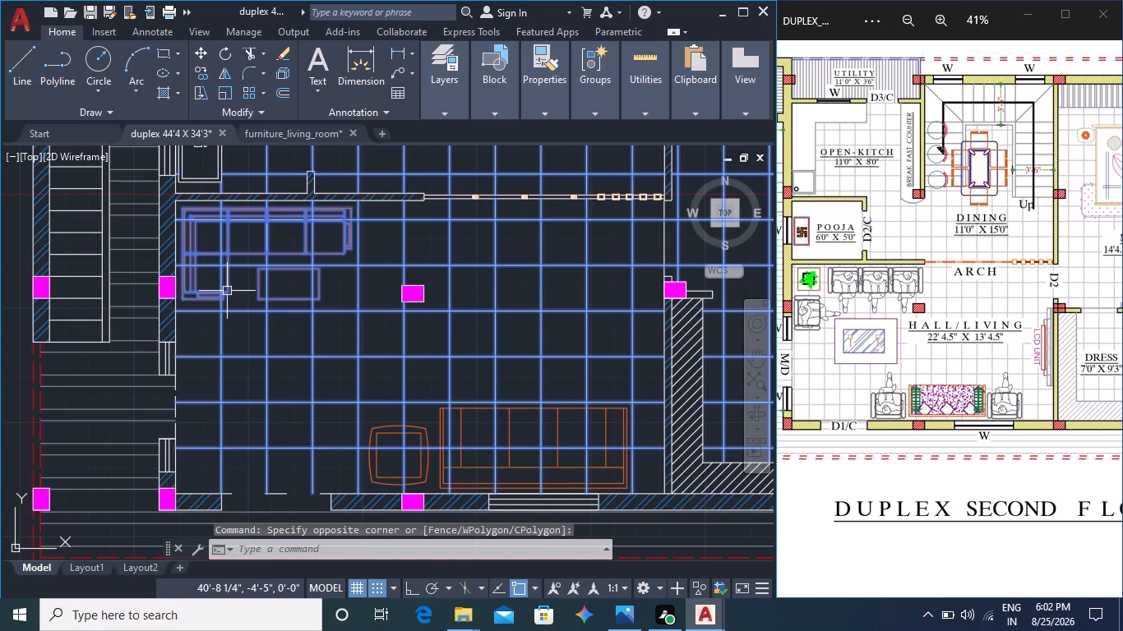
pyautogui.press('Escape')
# Scale the L-shaped sofa and coffee table up freehand from the sofa's upper-left corner until its long side reaches the nearby column.
pyautogui.scroll(4, 187, 209)
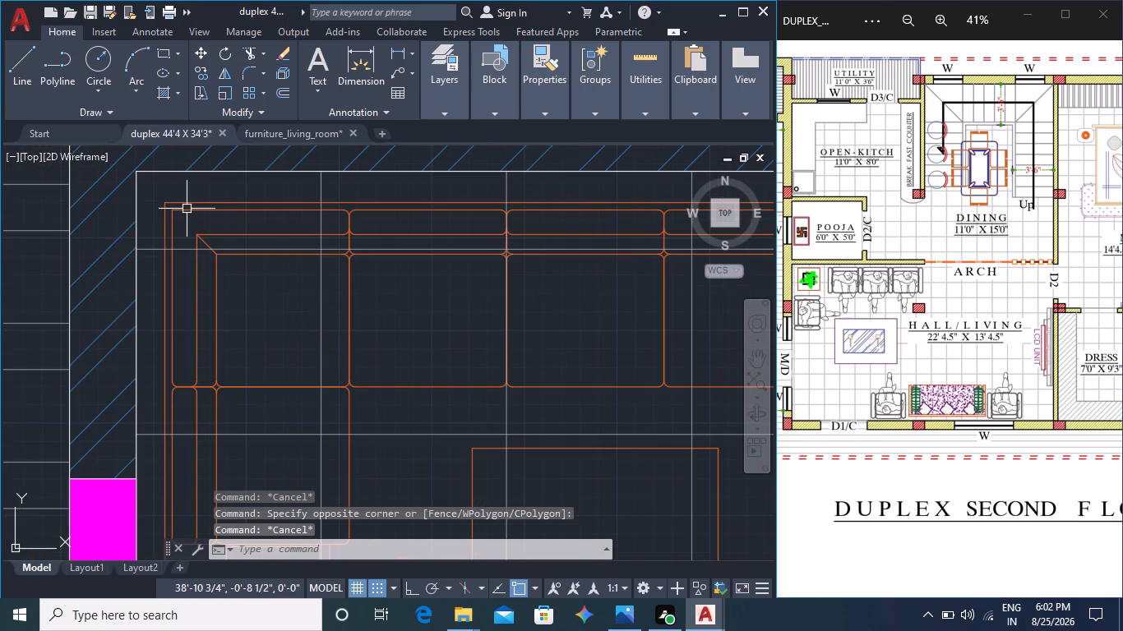
pyautogui.click(148, 182)
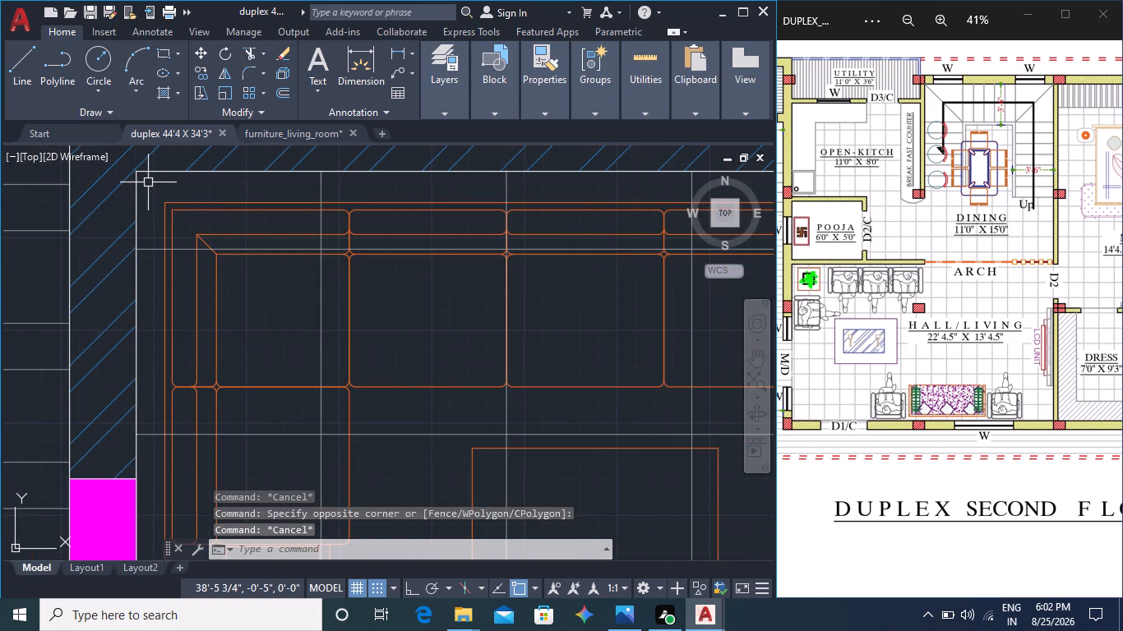
pyautogui.moveTo(574, 467); pyautogui.dragTo(376, 303, button='middle')
pyautogui.scroll(-3, 419, 341)
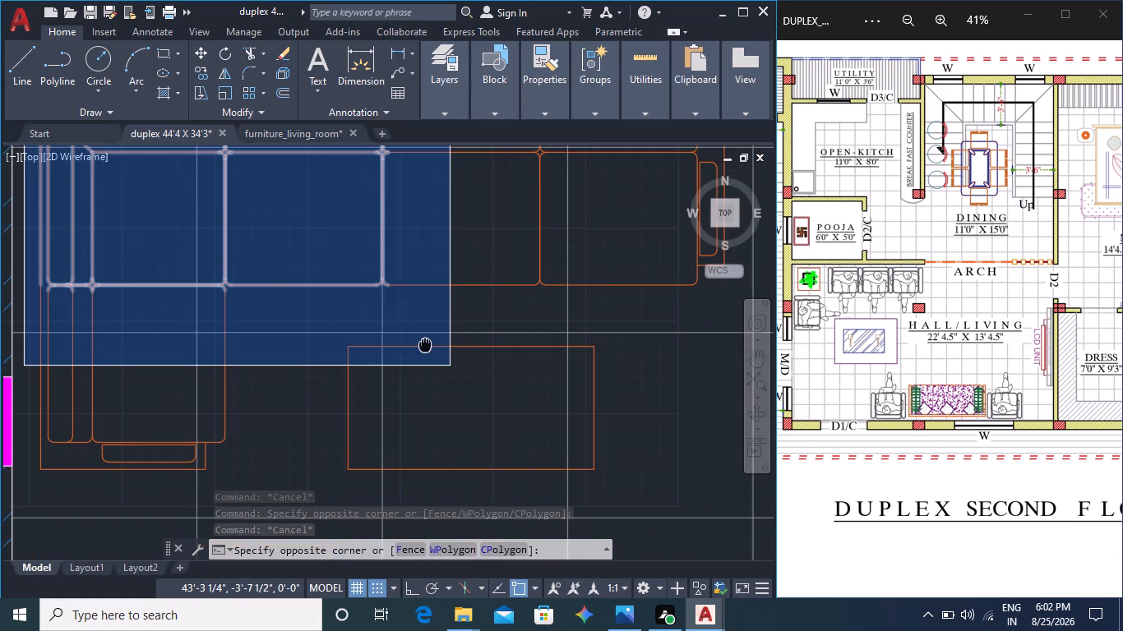
pyautogui.click(524, 385)
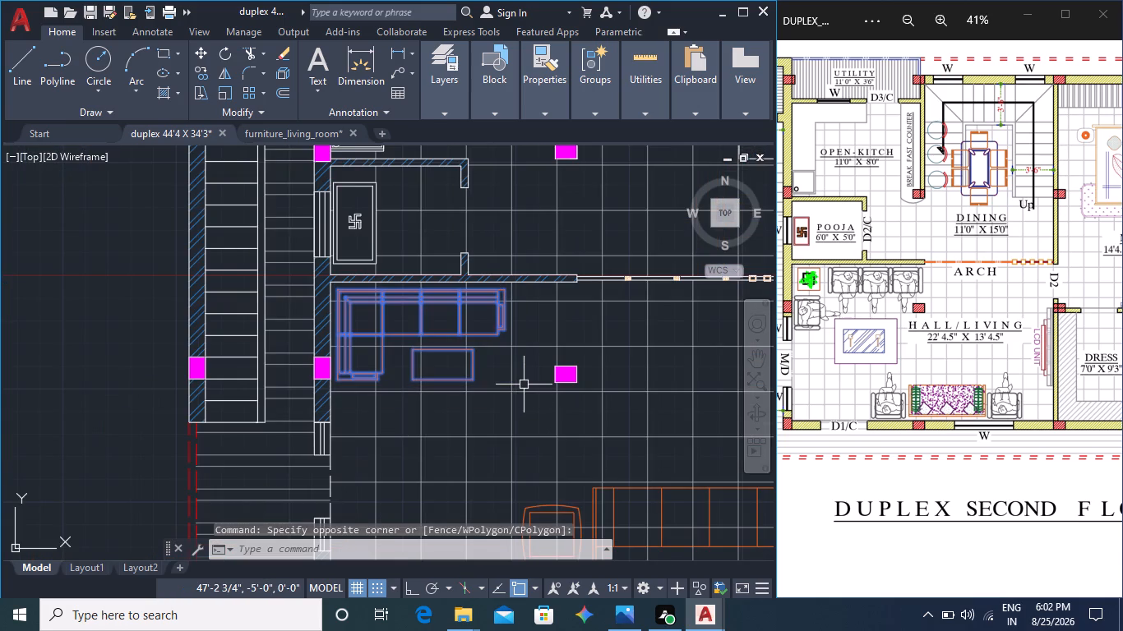
pyautogui.rightClick(425, 304)
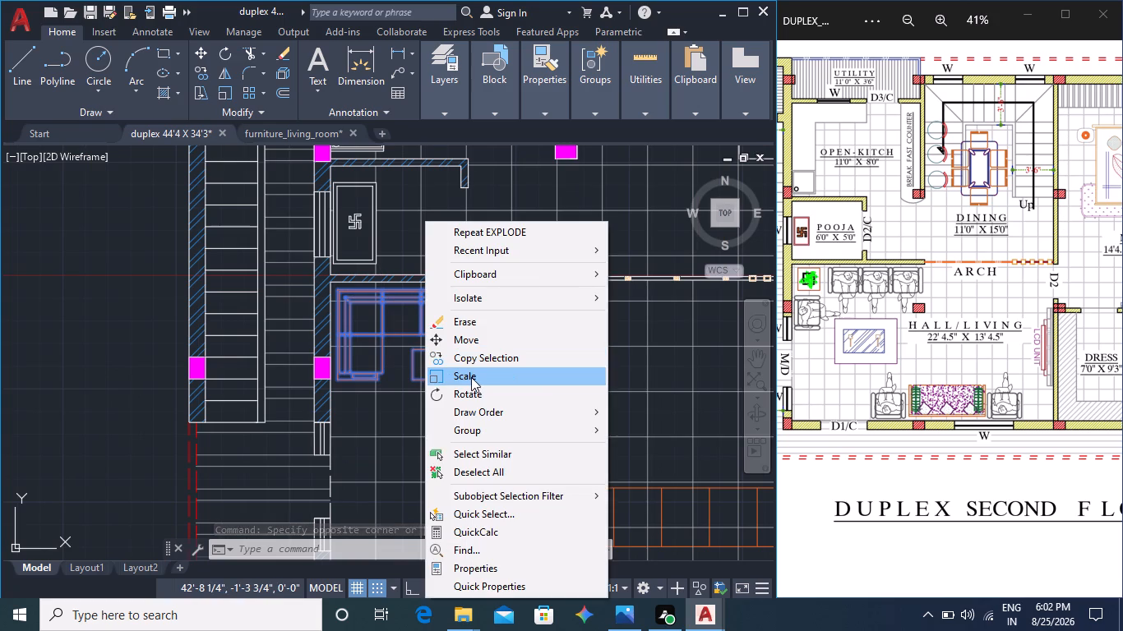
pyautogui.click(471, 375)
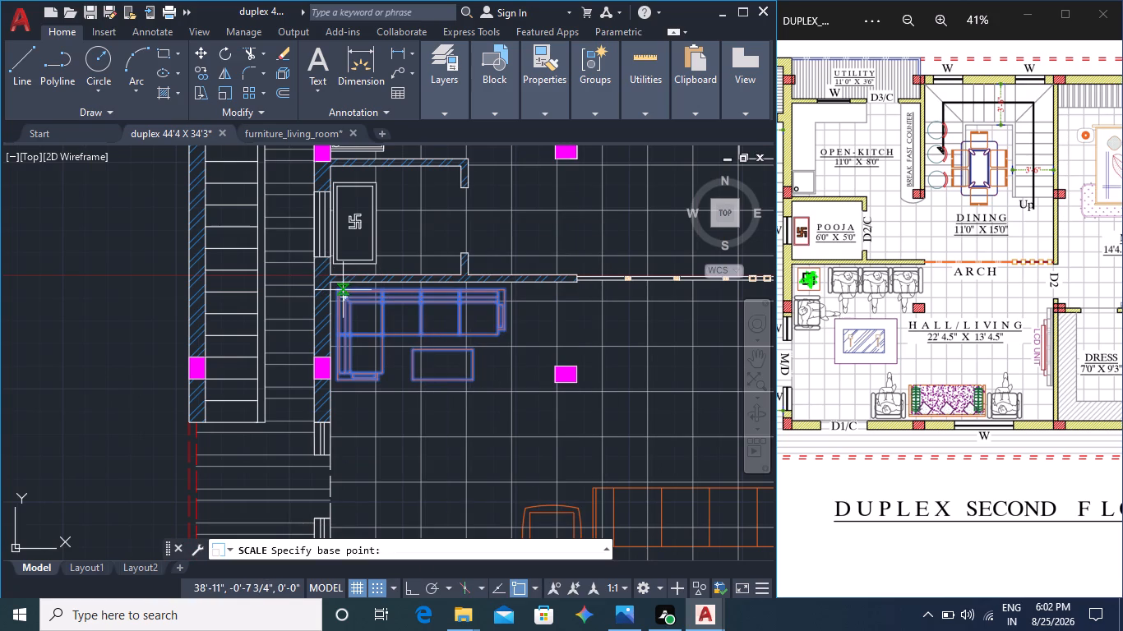
pyautogui.click(340, 290)
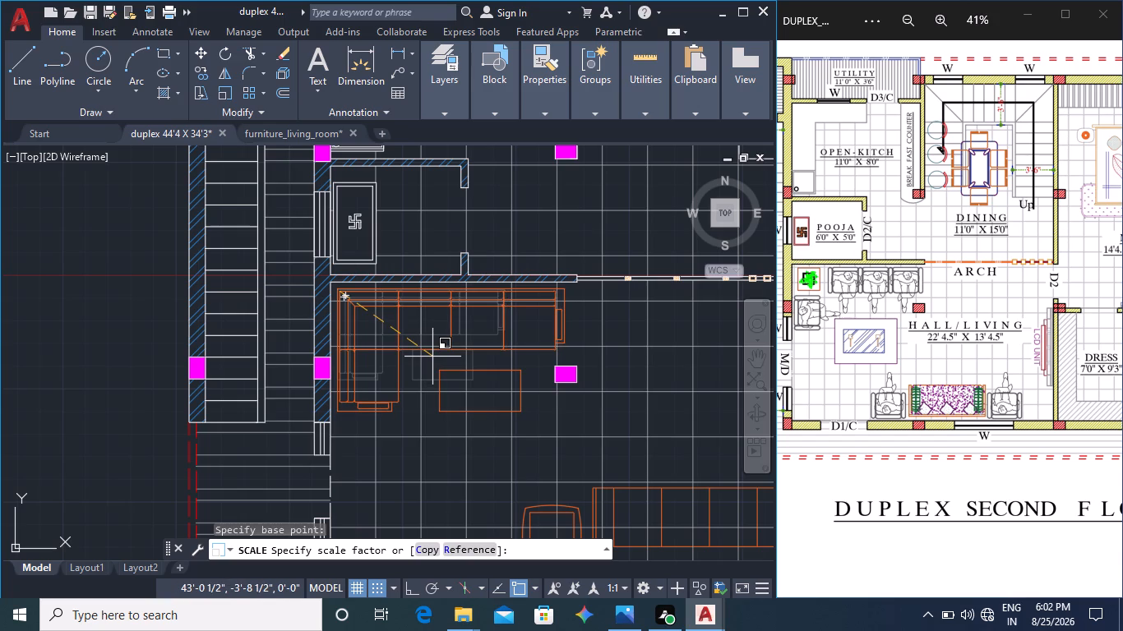
pyautogui.click(432, 357)
pyautogui.press('Escape')
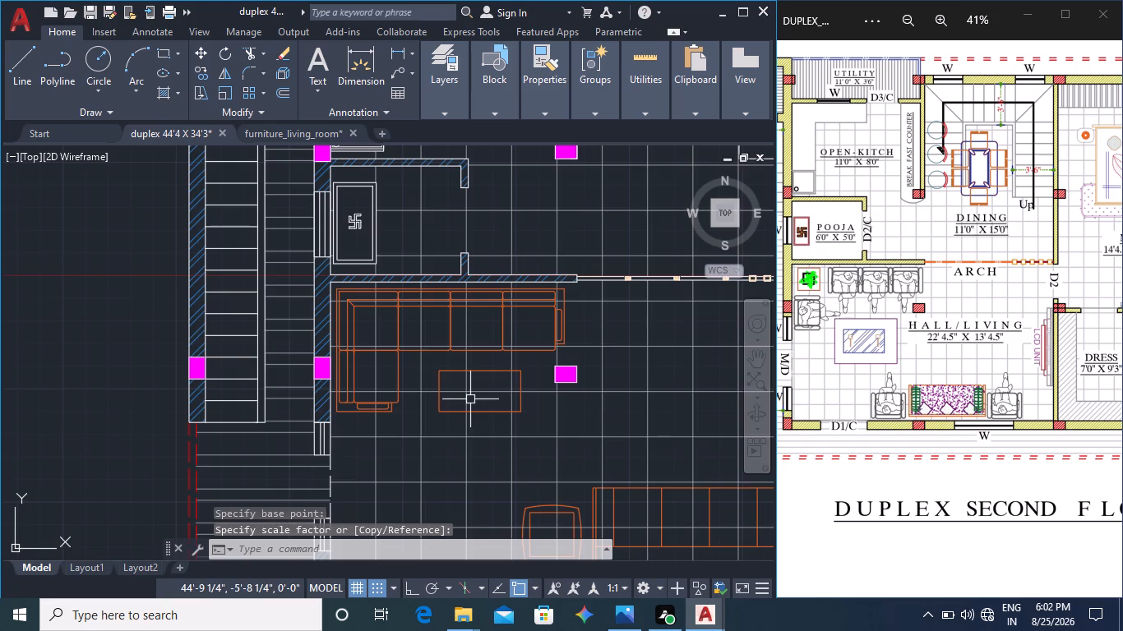
# Compare the hall/living and neighbouring rooms of the drawing with the reference floor plan image.
pyautogui.moveTo(504, 436); pyautogui.dragTo(396, 334, button='middle')
pyautogui.scroll(-1, 401, 340)
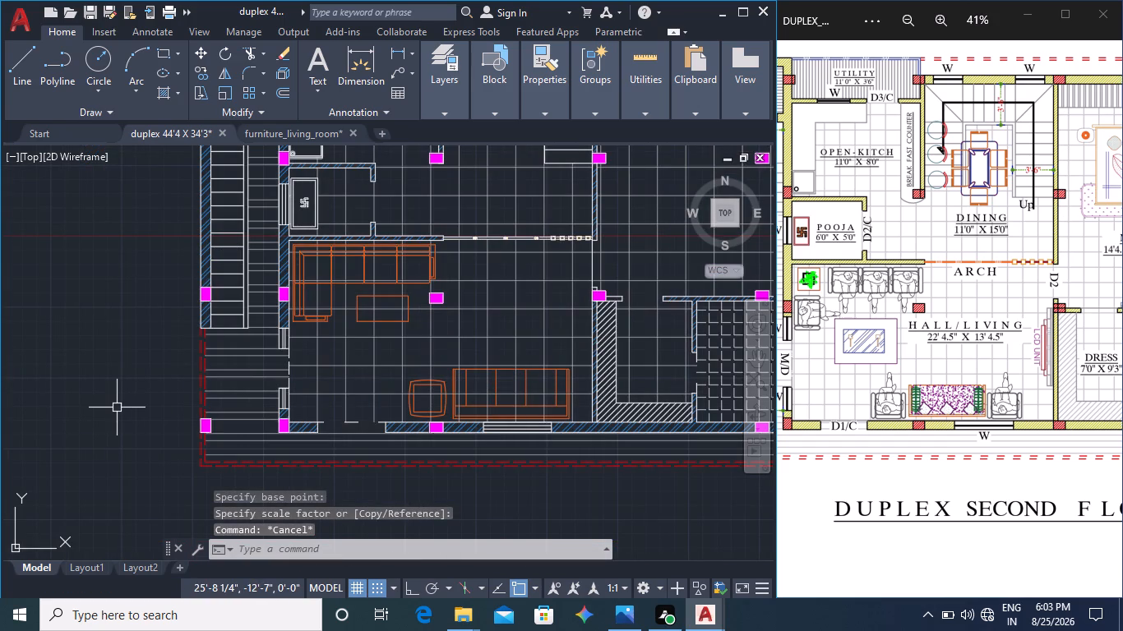
pyautogui.moveTo(682, 528); pyautogui.dragTo(614, 504, button='middle')
pyautogui.middleClick(811, 431)
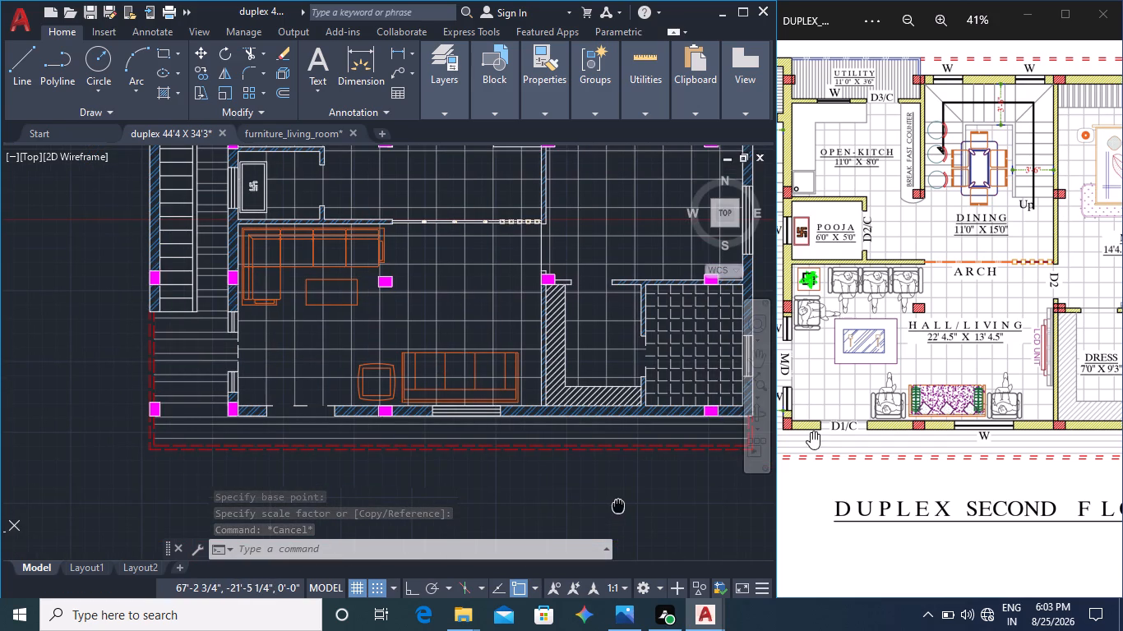
pyautogui.moveTo(812, 401); pyautogui.dragTo(844, 471, button='middle')
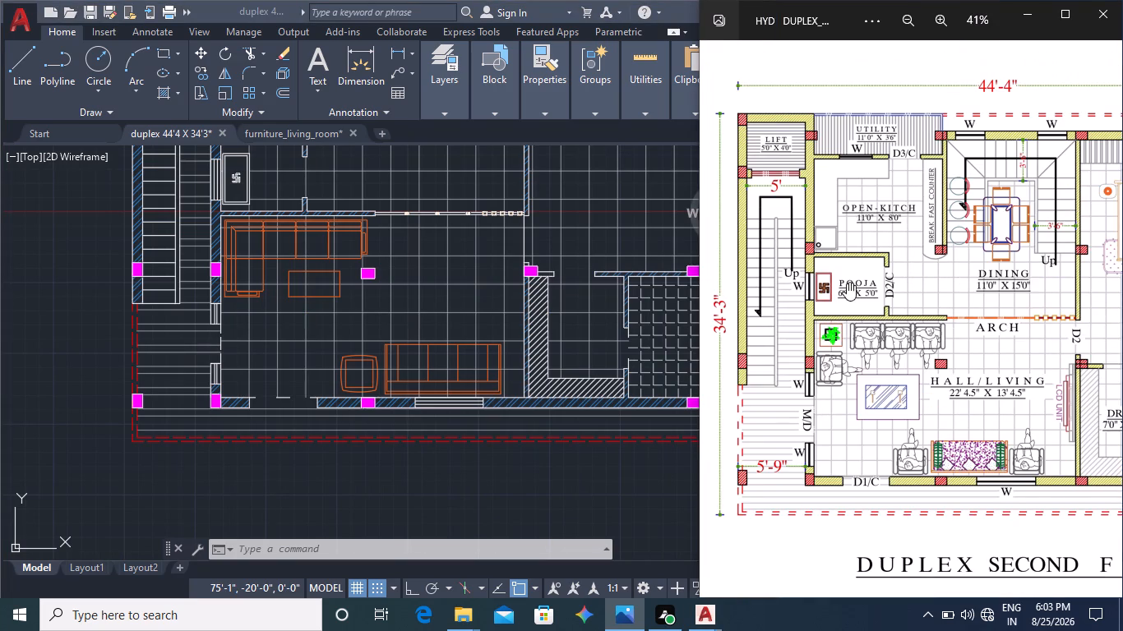
pyautogui.moveTo(864, 238); pyautogui.dragTo(868, 290, button='middle')
pyautogui.moveTo(940, 273); pyautogui.dragTo(876, 306, button='middle')
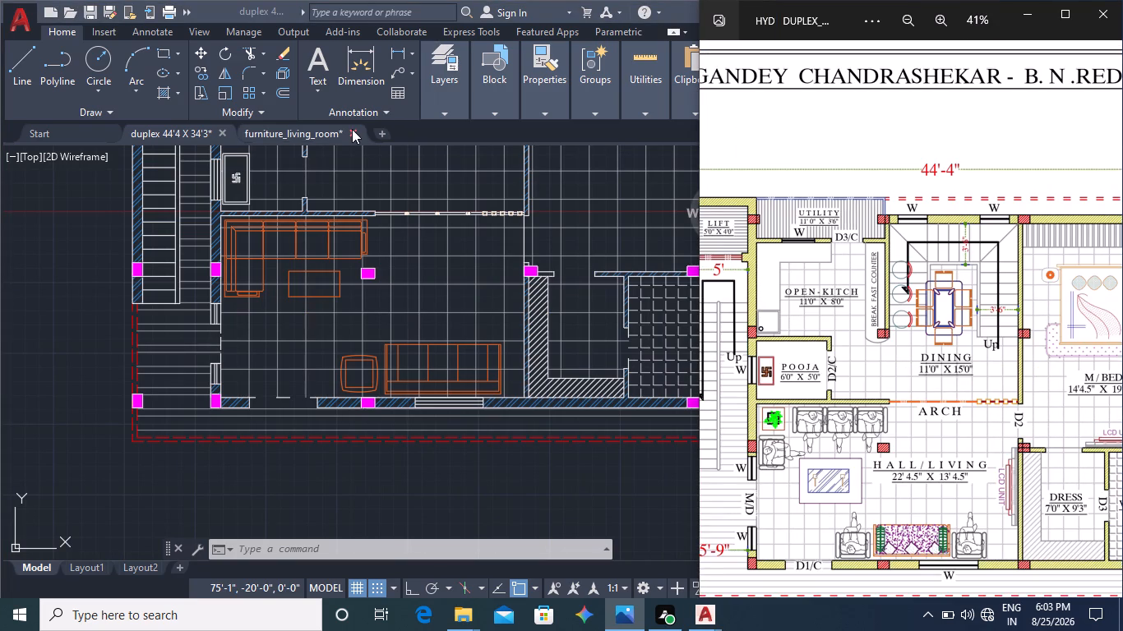
pyautogui.moveTo(465, 308); pyautogui.dragTo(373, 308, button='middle')
pyautogui.moveTo(409, 319); pyautogui.dragTo(308, 315, button='middle')
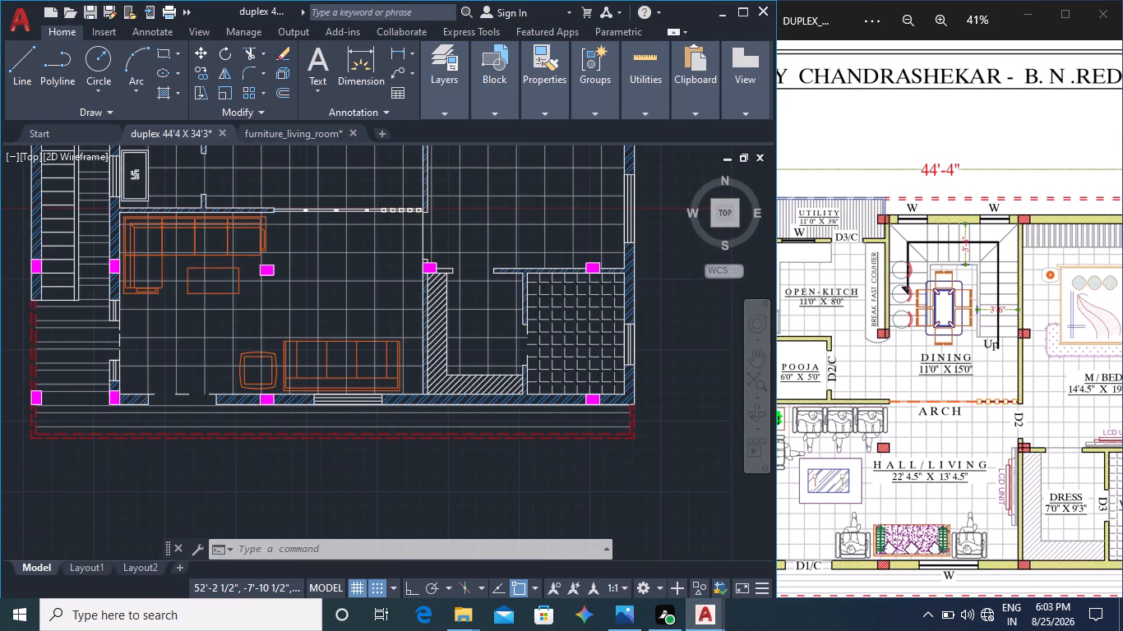
# Open the dining_tables drawing from the Downloads folder.
pyautogui.click(458, 611)
pyautogui.click(403, 541)
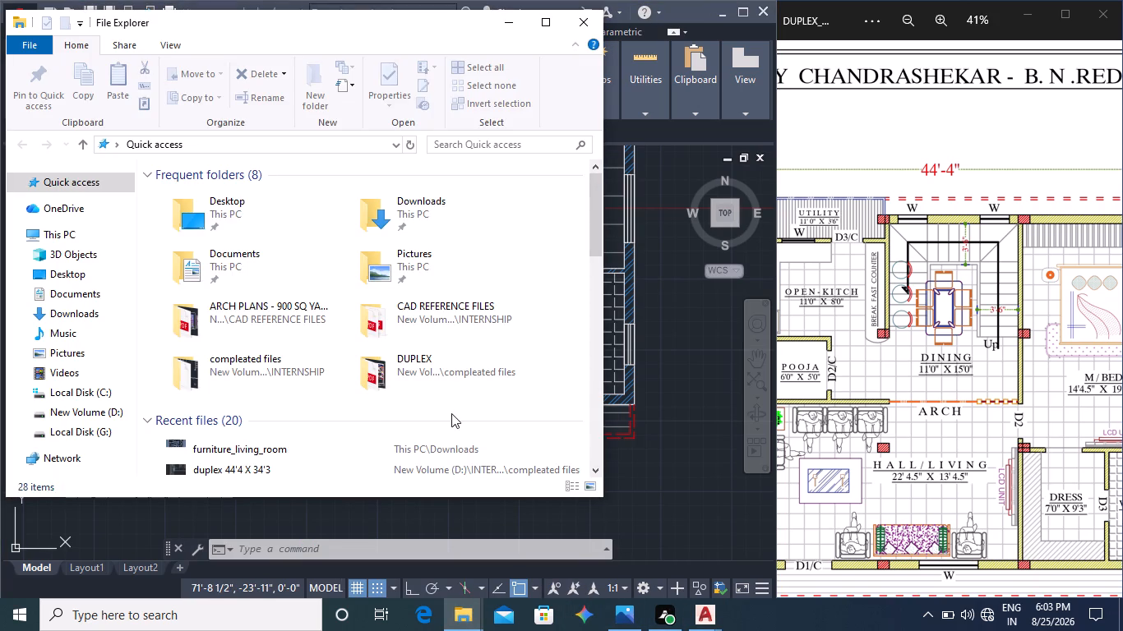
pyautogui.scroll(-4, 327, 371)
pyautogui.click(91, 314)
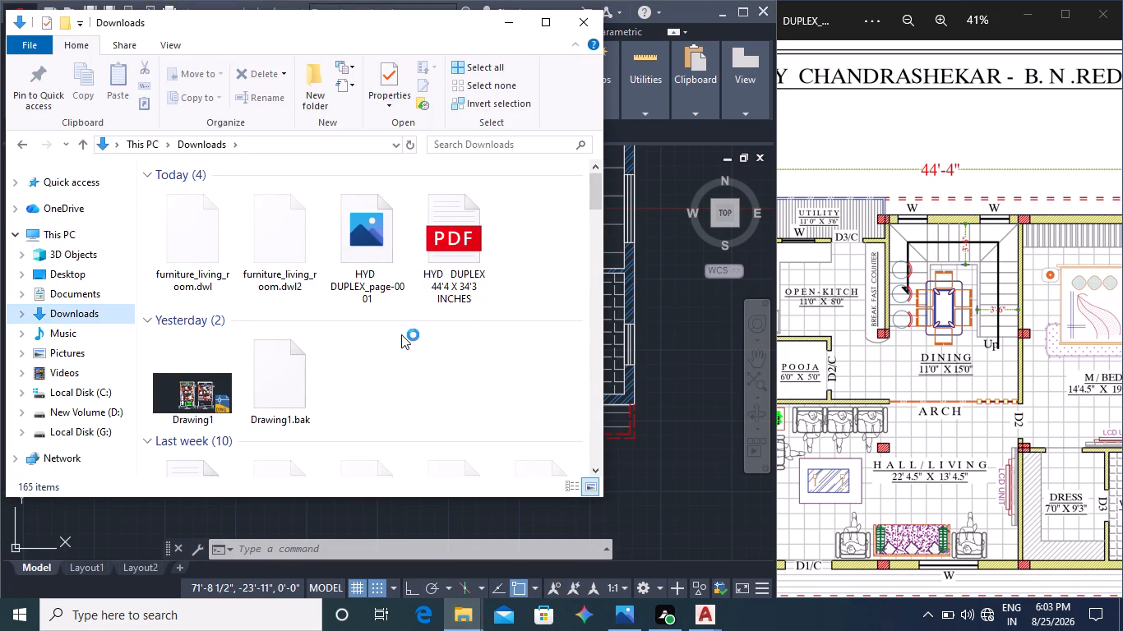
pyautogui.scroll(-6, 397, 343)
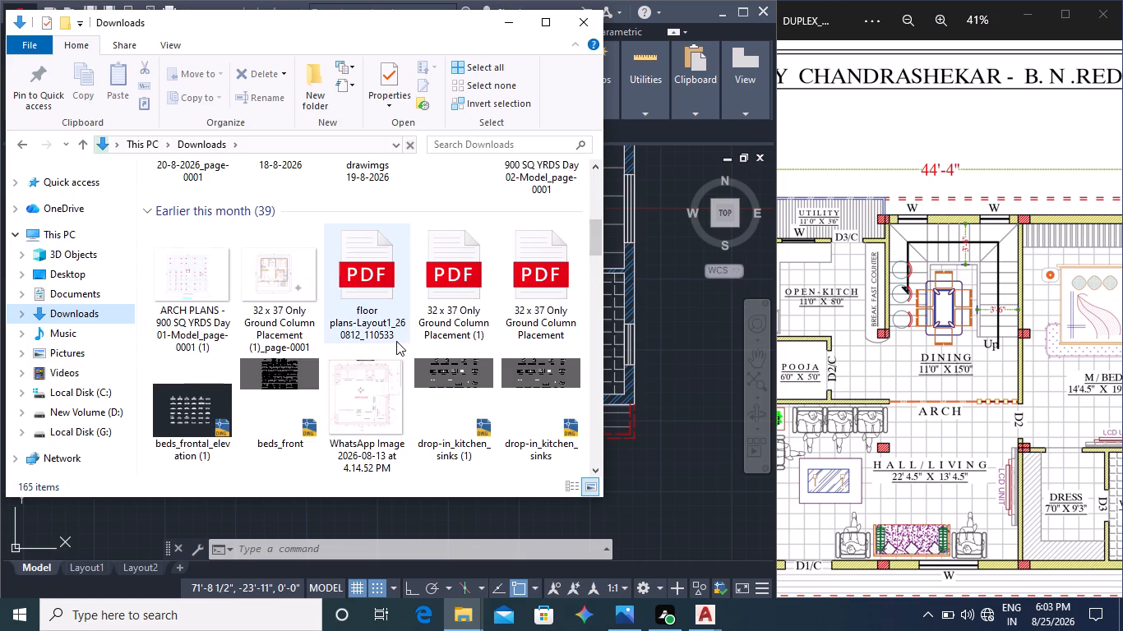
pyautogui.scroll(-2, 398, 339)
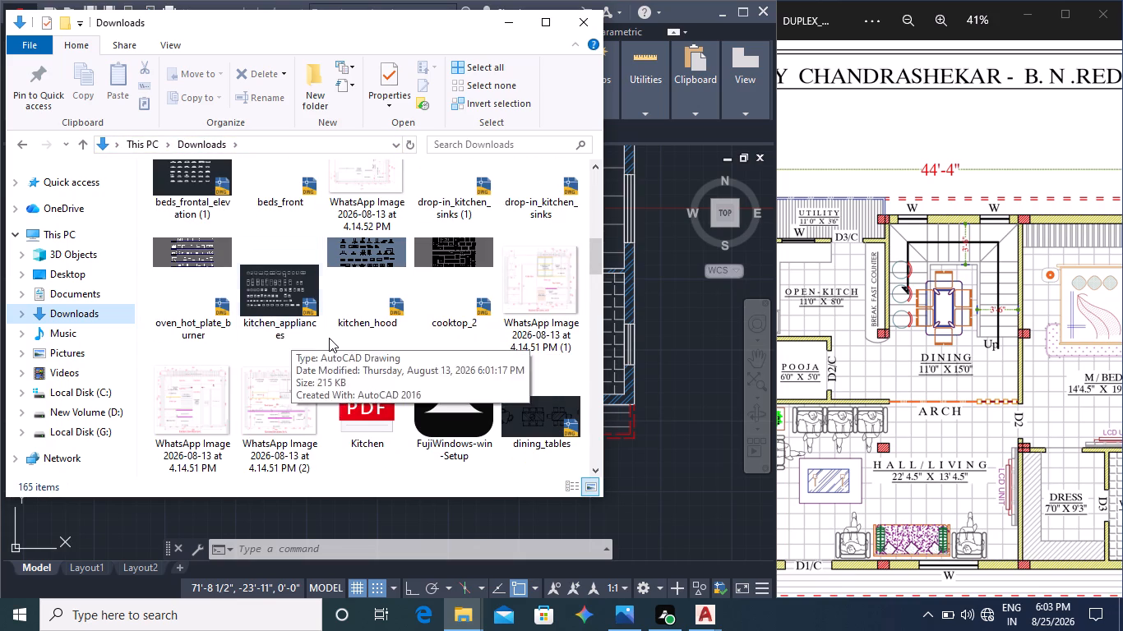
pyautogui.scroll(1, 409, 336)
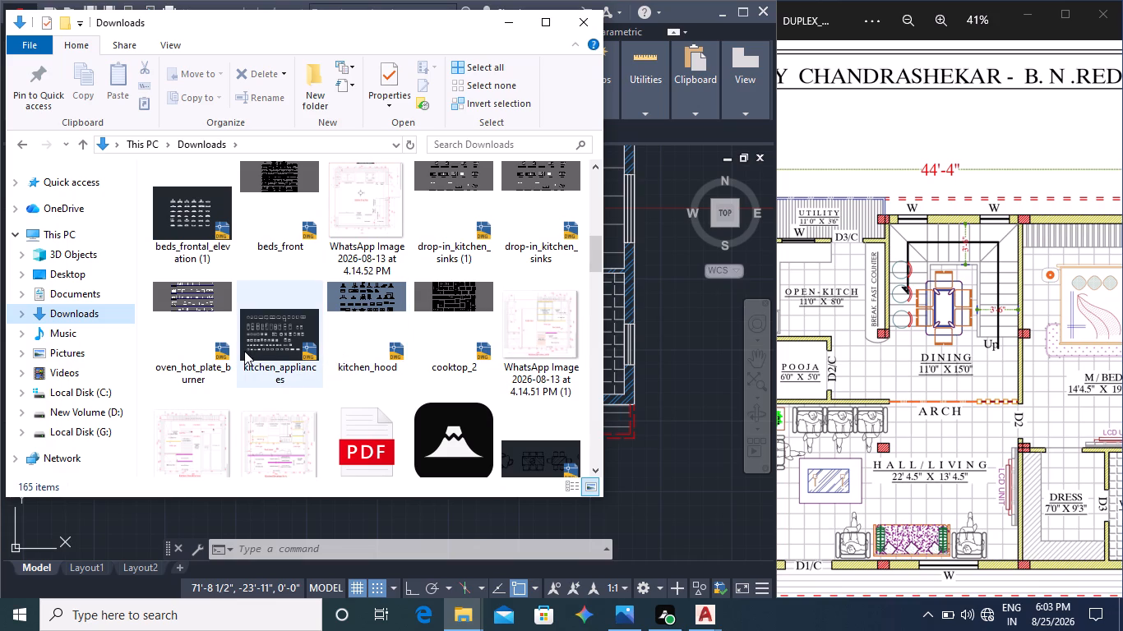
pyautogui.scroll(-1, 244, 351)
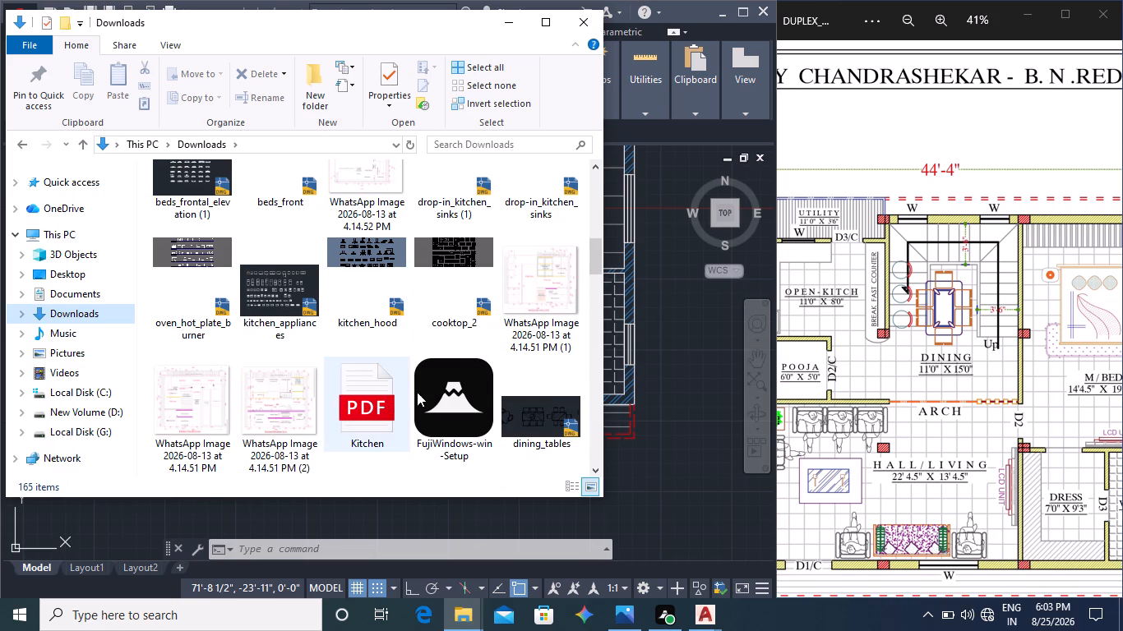
pyautogui.scroll(-1, 418, 392)
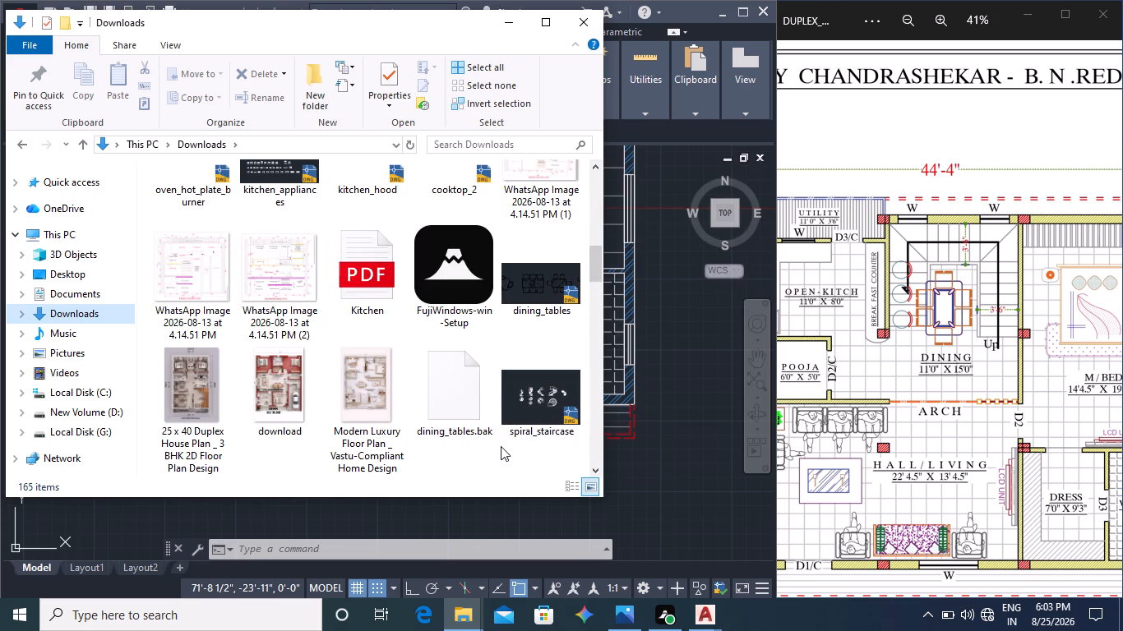
pyautogui.click(539, 296)
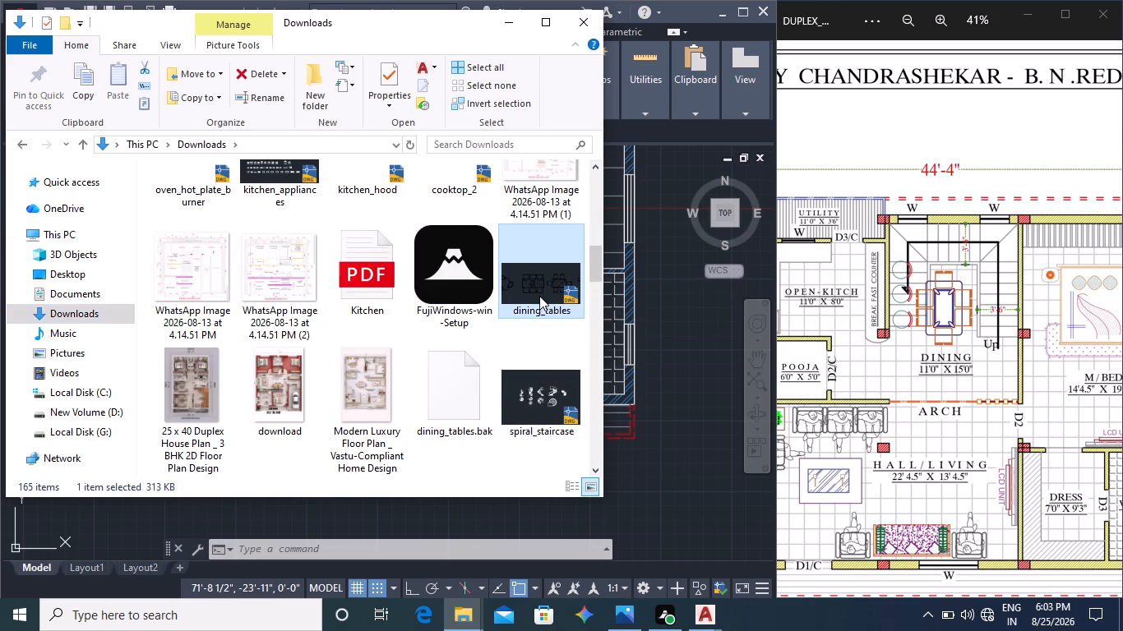
pyautogui.doubleClick(539, 296)
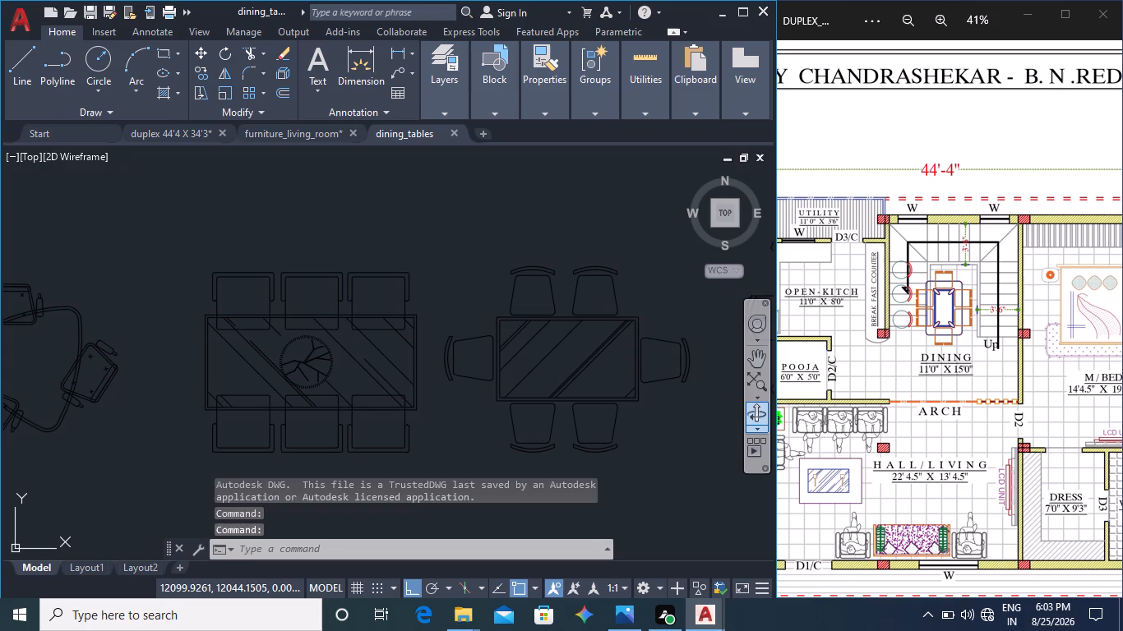
# Examine the dining table blocks in the library for a set resembling the one in the reference plan's dining area.
pyautogui.moveTo(315, 251); pyautogui.dragTo(358, 251, button='middle')
pyautogui.scroll(-2, 358, 251)
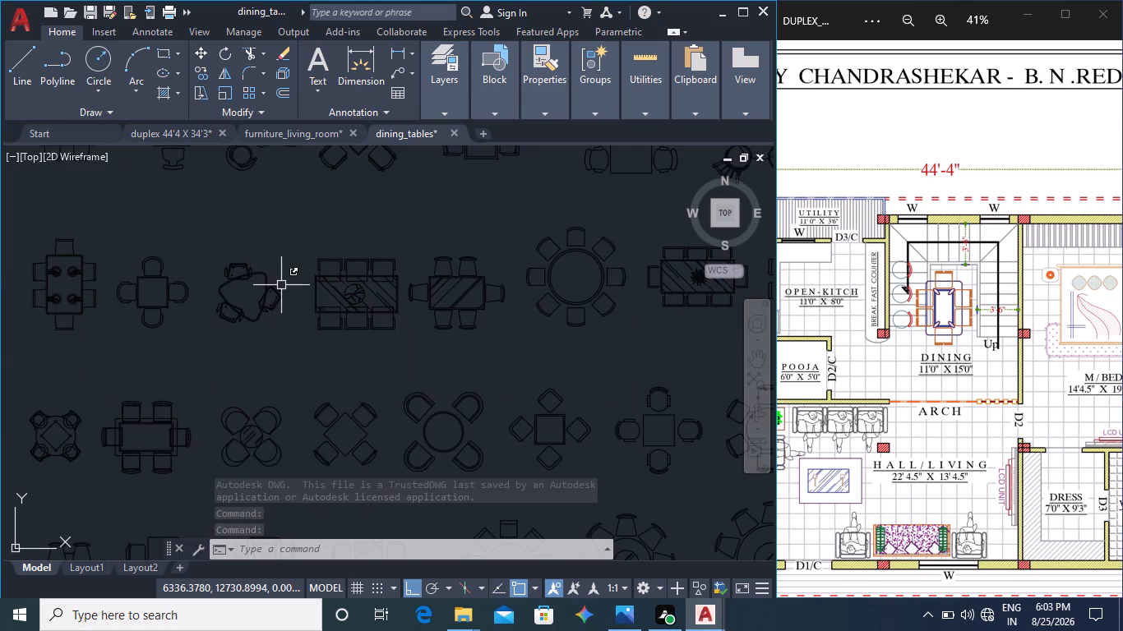
pyautogui.moveTo(284, 298); pyautogui.dragTo(334, 376, button='middle')
pyautogui.moveTo(339, 314); pyautogui.dragTo(352, 449, button='middle')
pyautogui.moveTo(382, 421); pyautogui.dragTo(358, 428, button='middle')
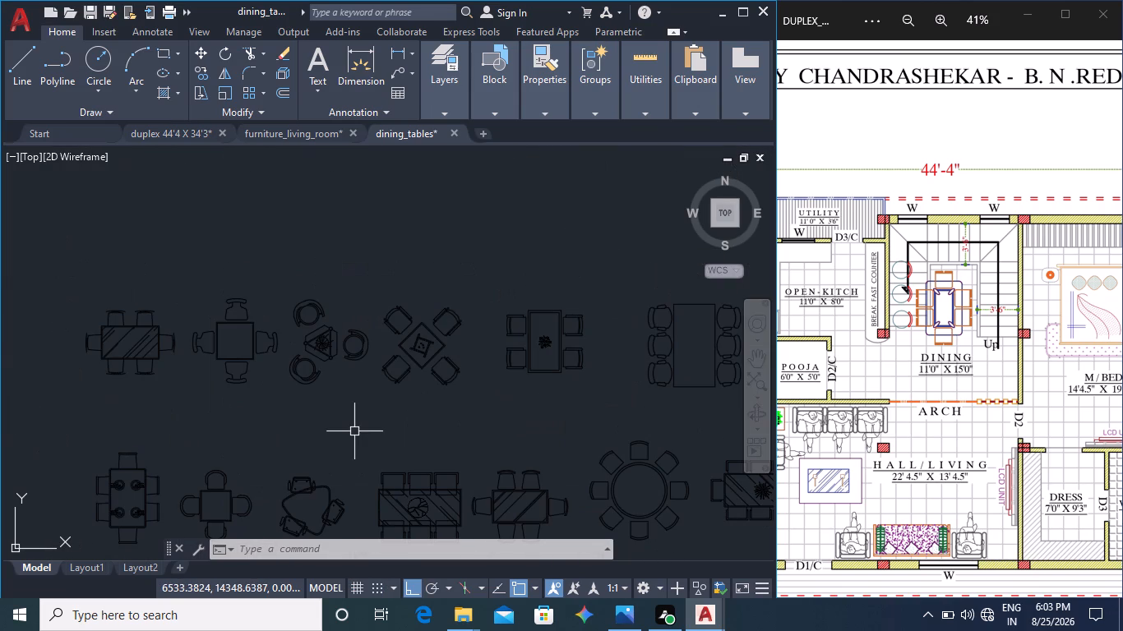
pyautogui.moveTo(358, 428); pyautogui.dragTo(350, 482, button='middle')
pyautogui.scroll(-1, 350, 423)
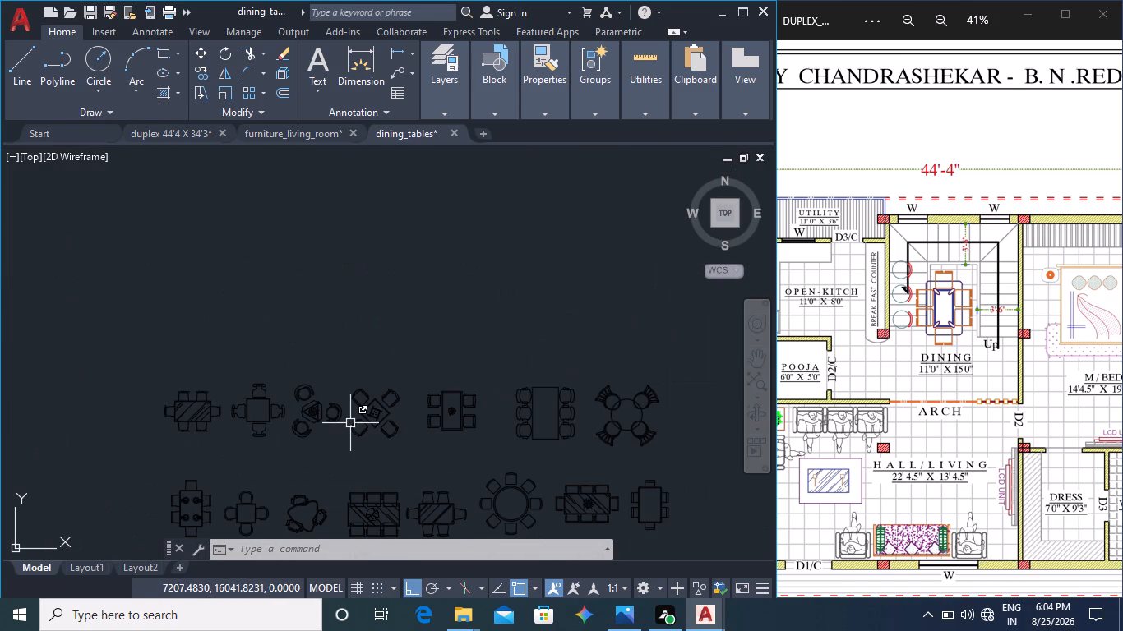
pyautogui.moveTo(483, 467); pyautogui.dragTo(498, 383, button='middle')
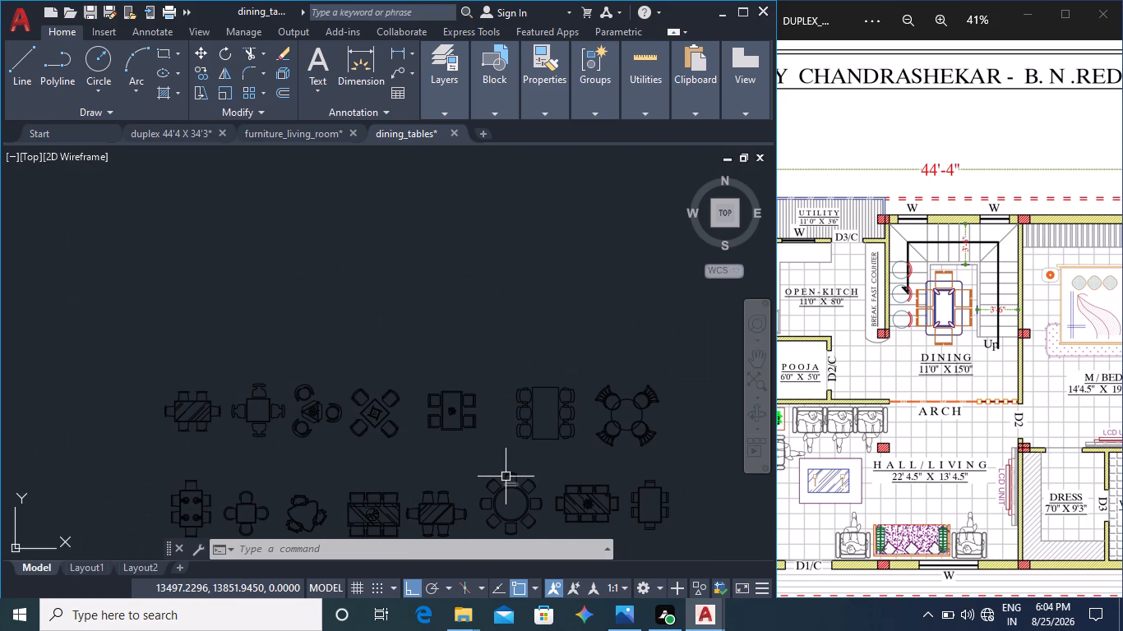
pyautogui.moveTo(497, 479); pyautogui.dragTo(494, 417, button='middle')
pyautogui.moveTo(499, 478); pyautogui.dragTo(495, 407, button='middle')
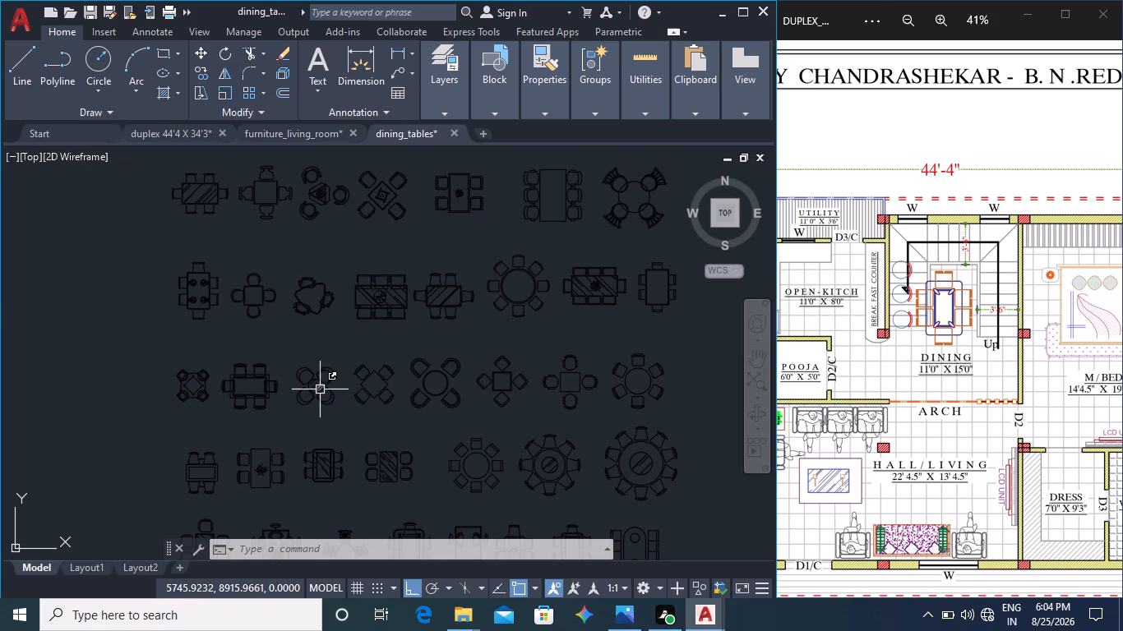
pyautogui.scroll(2, 282, 408)
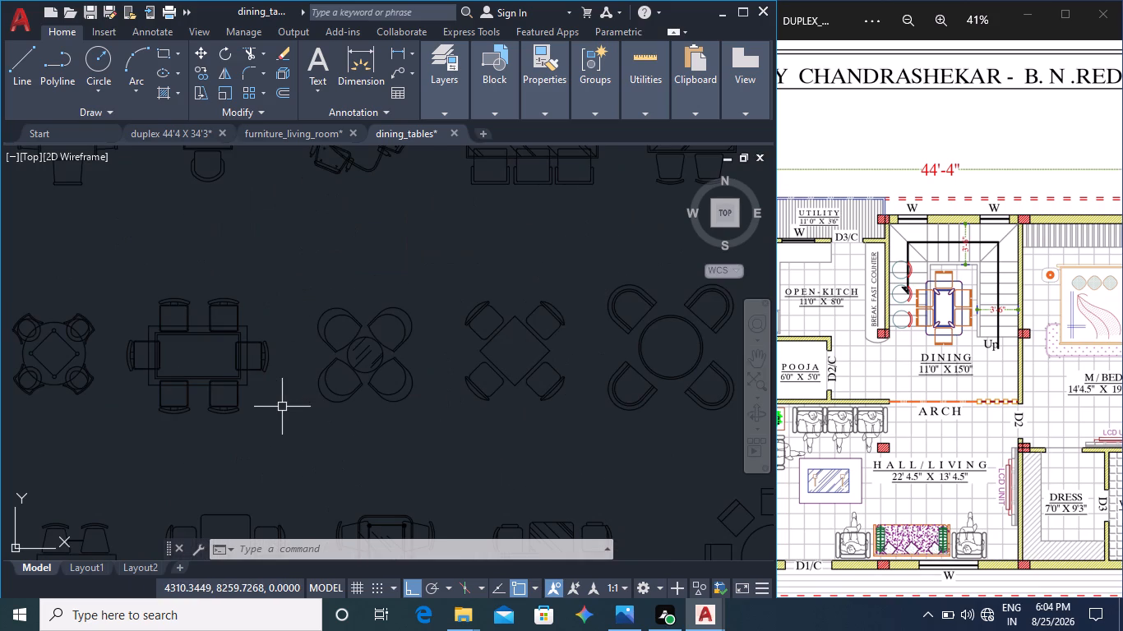
pyautogui.moveTo(281, 407); pyautogui.dragTo(395, 426, button='middle')
pyautogui.moveTo(369, 412); pyautogui.dragTo(317, 482, button='middle')
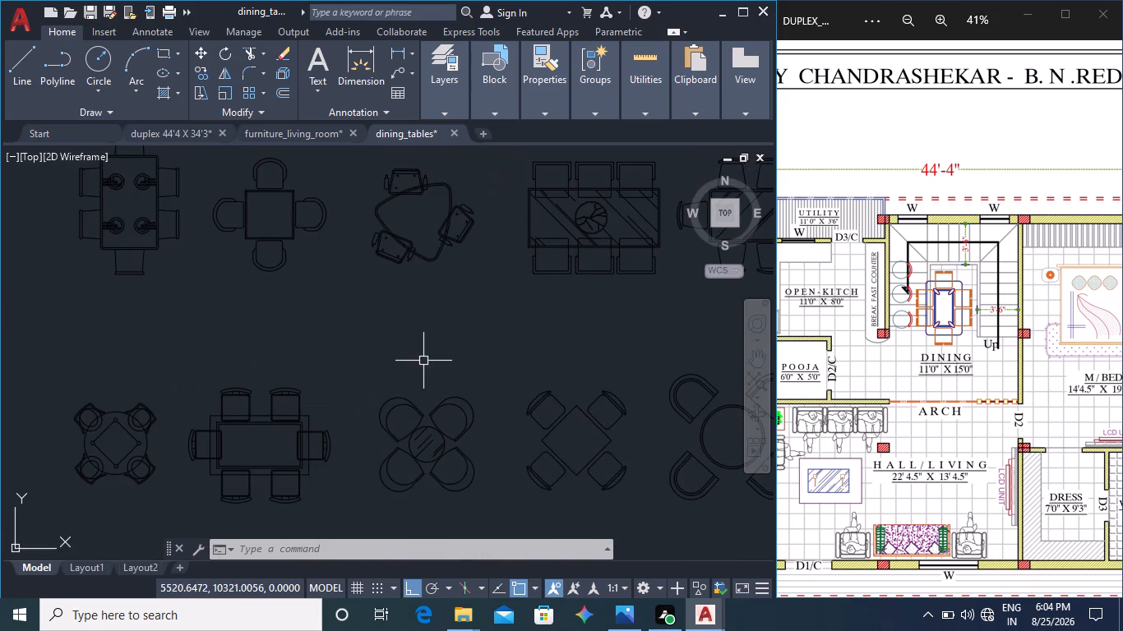
pyautogui.moveTo(432, 353); pyautogui.dragTo(349, 471, button='middle')
pyautogui.moveTo(488, 411); pyautogui.dragTo(247, 460, button='middle')
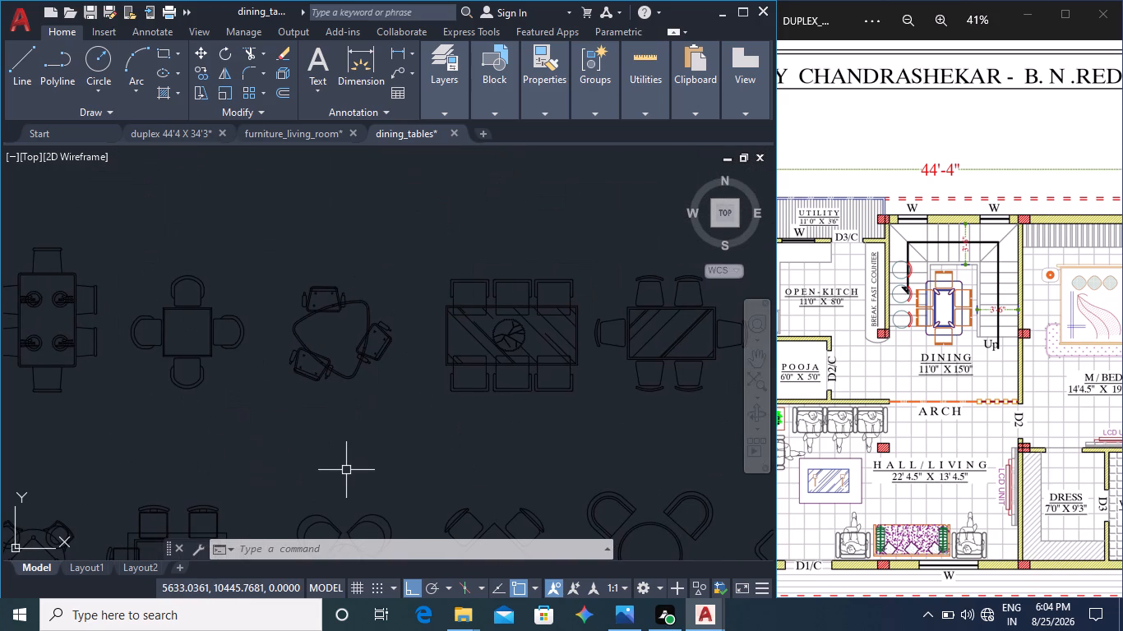
pyautogui.scroll(2, 421, 449)
pyautogui.scroll(-3, 423, 449)
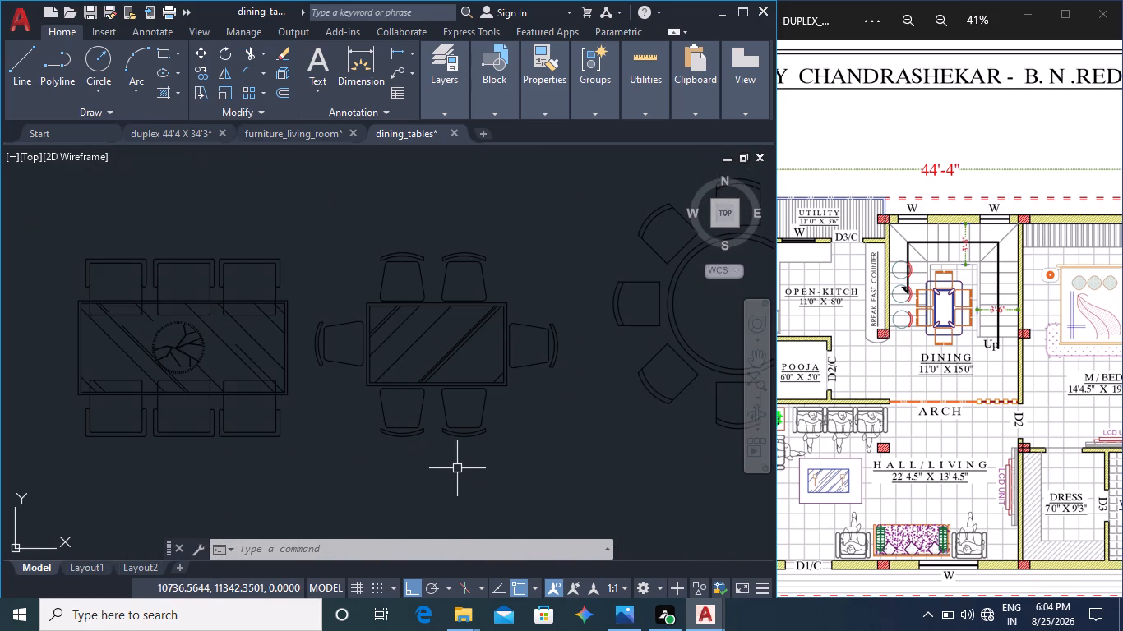
pyautogui.moveTo(492, 481); pyautogui.dragTo(403, 478, button='middle')
pyautogui.moveTo(451, 472); pyautogui.dragTo(388, 491, button='middle')
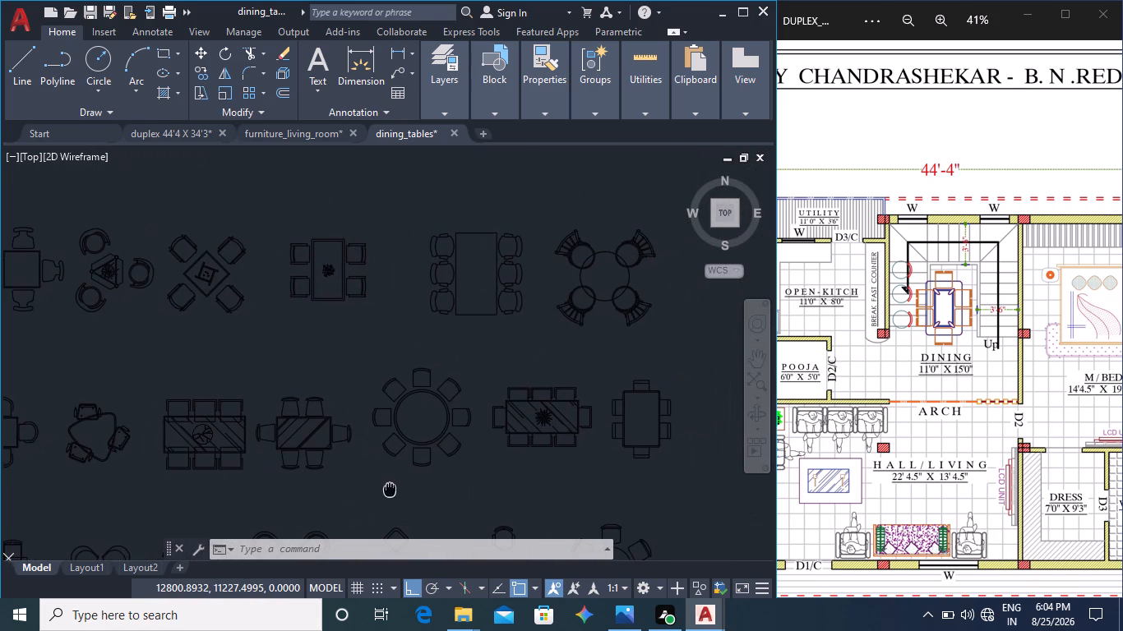
pyautogui.moveTo(388, 491); pyautogui.dragTo(386, 495, button='middle')
pyautogui.scroll(-1, 414, 398)
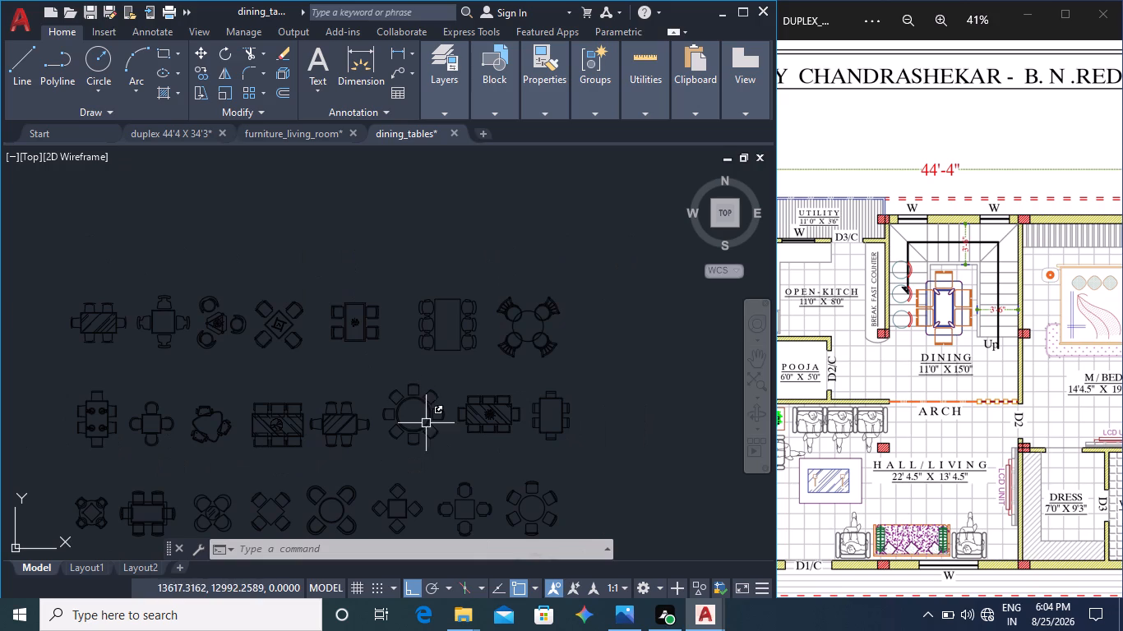
pyautogui.moveTo(441, 444); pyautogui.dragTo(466, 343, button='middle')
pyautogui.moveTo(466, 427); pyautogui.dragTo(498, 366, button='middle')
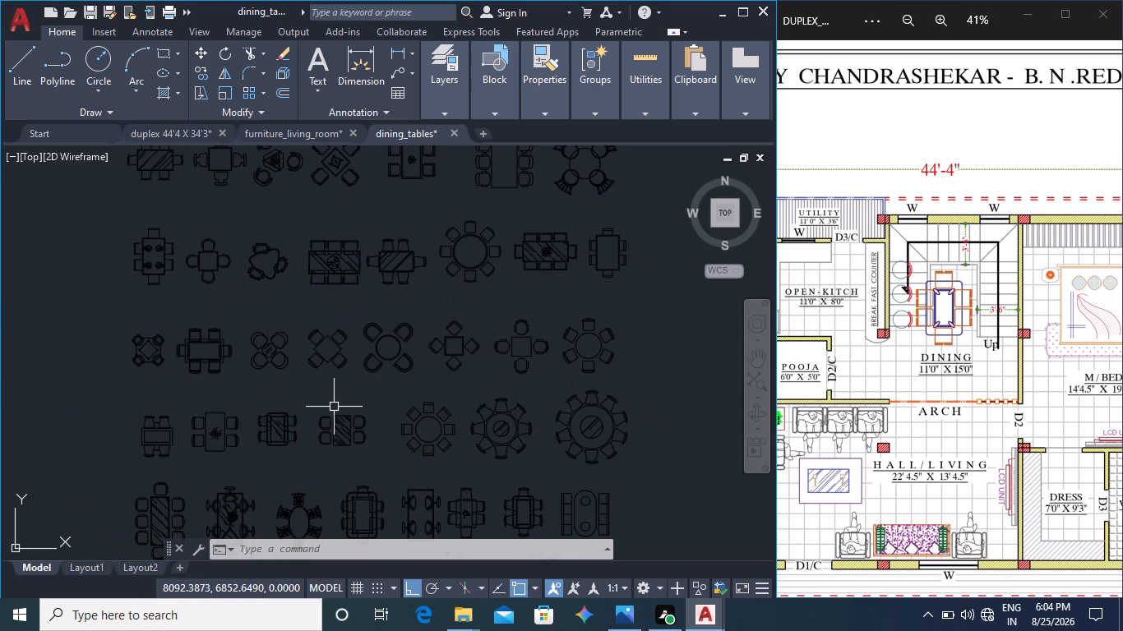
pyautogui.scroll(1, 334, 407)
pyautogui.moveTo(318, 417); pyautogui.dragTo(460, 386, button='middle')
pyautogui.moveTo(395, 371); pyautogui.dragTo(418, 388, button='middle')
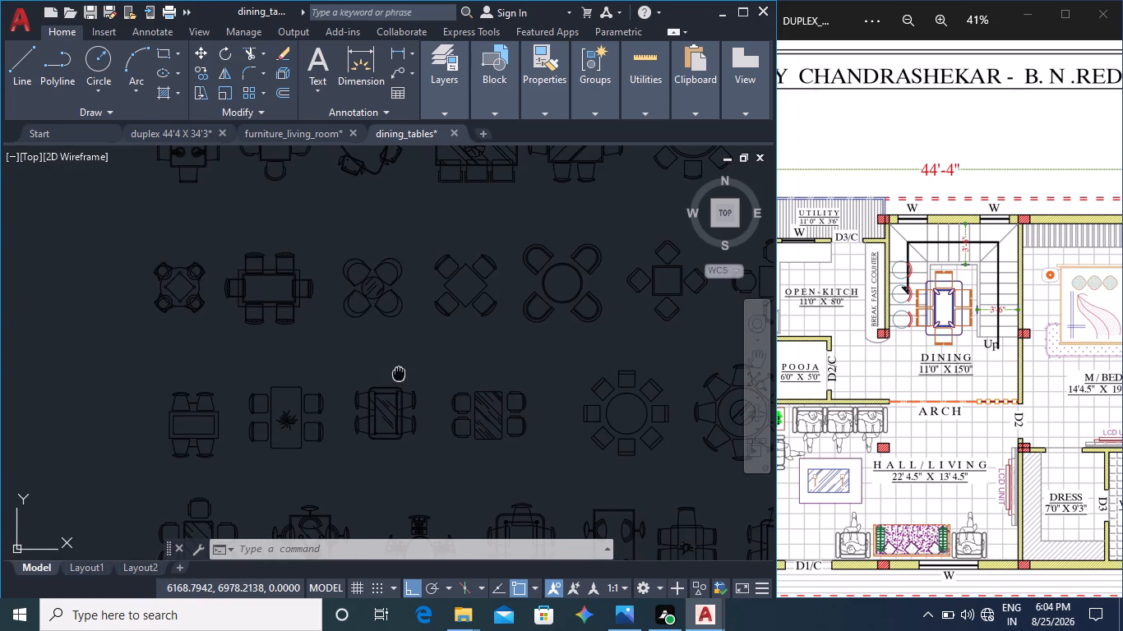
pyautogui.moveTo(418, 388); pyautogui.dragTo(477, 463, button='middle')
pyautogui.moveTo(407, 331); pyautogui.dragTo(245, 421, button='middle')
pyautogui.moveTo(493, 374); pyautogui.dragTo(400, 398, button='middle')
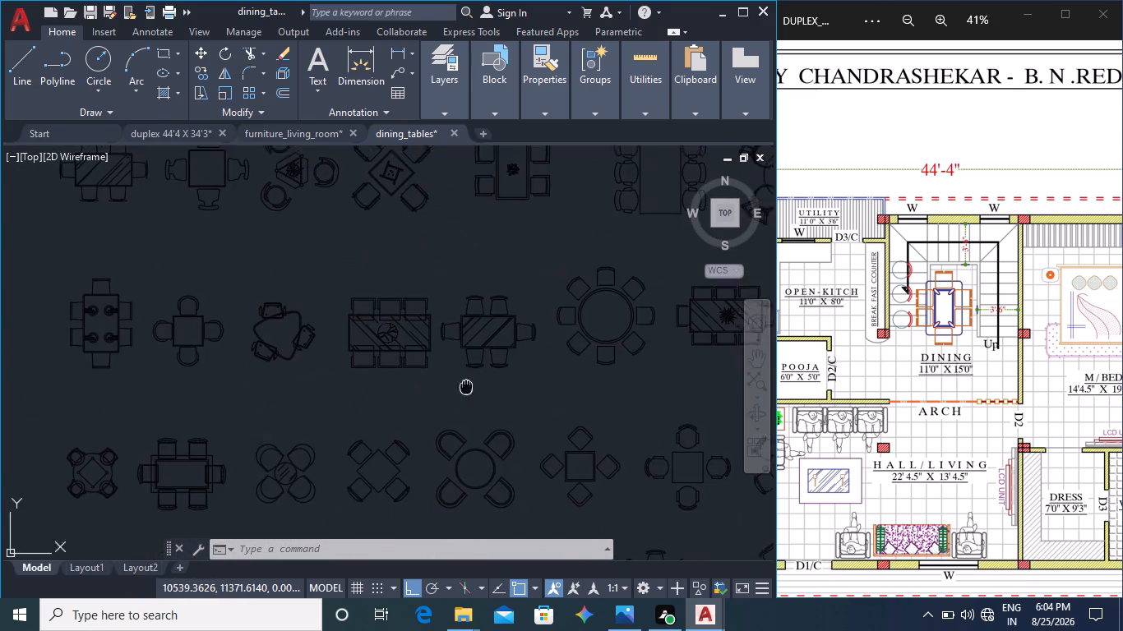
pyautogui.moveTo(400, 398); pyautogui.dragTo(334, 407, button='middle')
pyautogui.moveTo(488, 399); pyautogui.dragTo(425, 410, button='middle')
pyautogui.scroll(3, 633, 408)
pyautogui.moveTo(598, 400); pyautogui.dragTo(581, 477, button='middle')
pyautogui.scroll(-2, 462, 433)
pyautogui.moveTo(350, 432); pyautogui.dragTo(397, 432, button='middle')
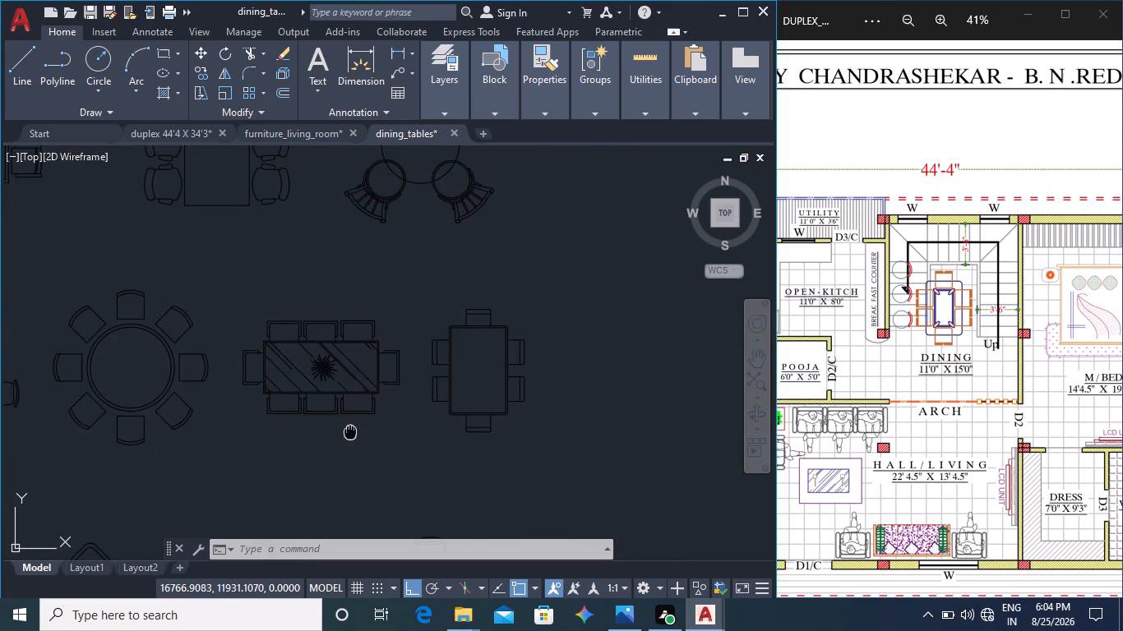
pyautogui.moveTo(397, 432); pyautogui.dragTo(679, 386, button='middle')
pyautogui.moveTo(437, 398); pyautogui.dragTo(423, 421, button='middle')
pyautogui.moveTo(570, 427); pyautogui.dragTo(419, 435, button='middle')
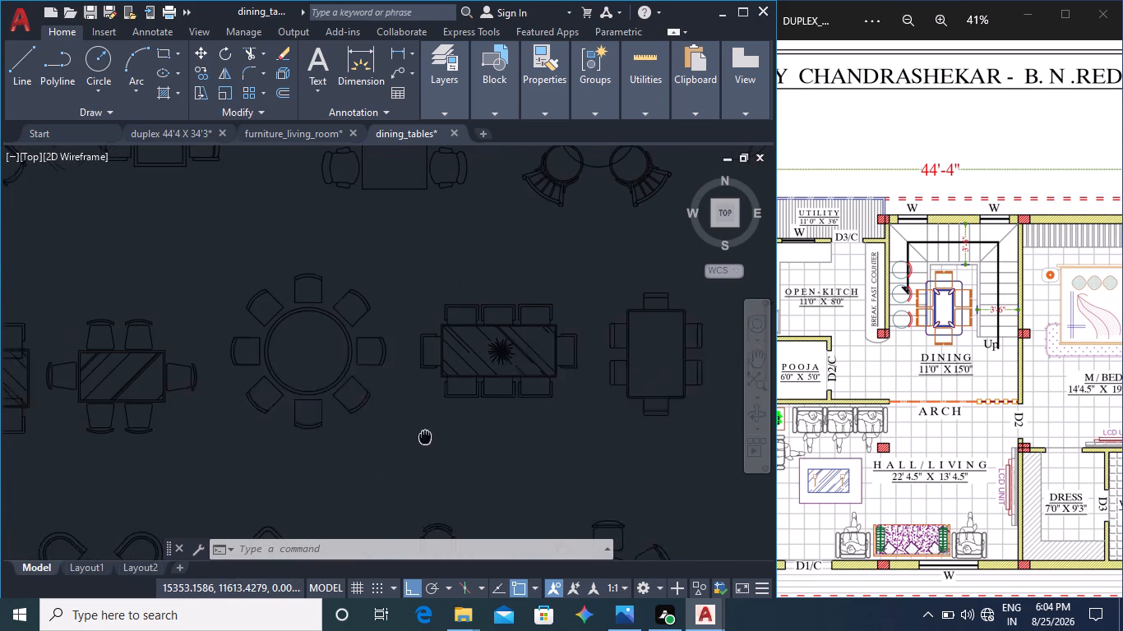
pyautogui.moveTo(419, 435); pyautogui.dragTo(398, 440, button='middle')
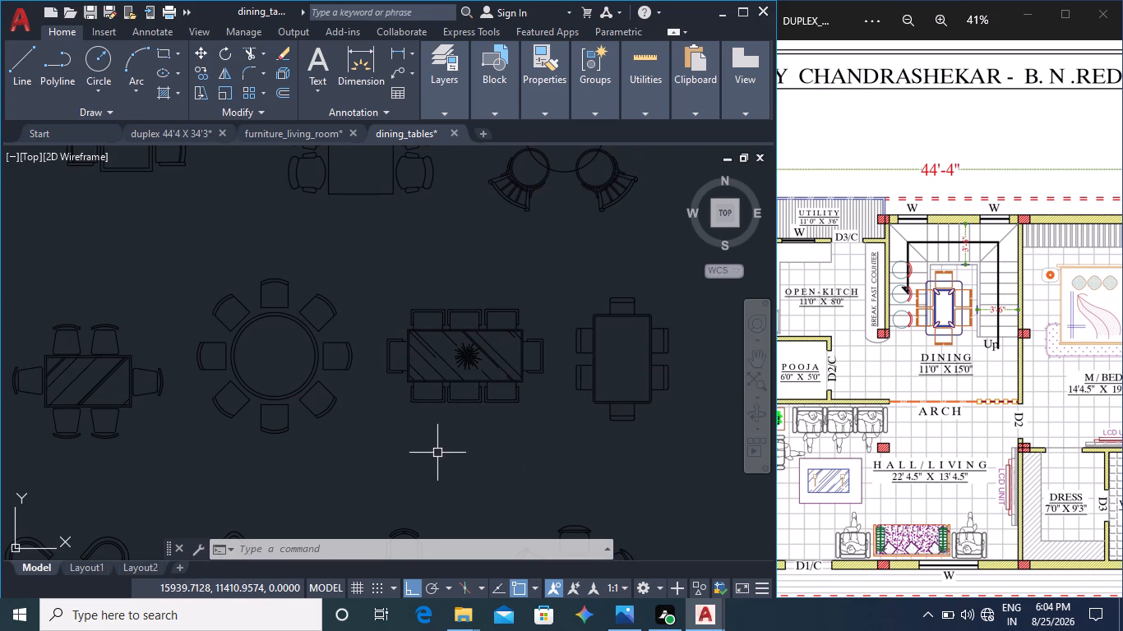
pyautogui.scroll(-1, 414, 423)
pyautogui.moveTo(392, 367); pyautogui.dragTo(460, 449, button='middle')
pyautogui.moveTo(405, 450); pyautogui.dragTo(533, 389, button='middle')
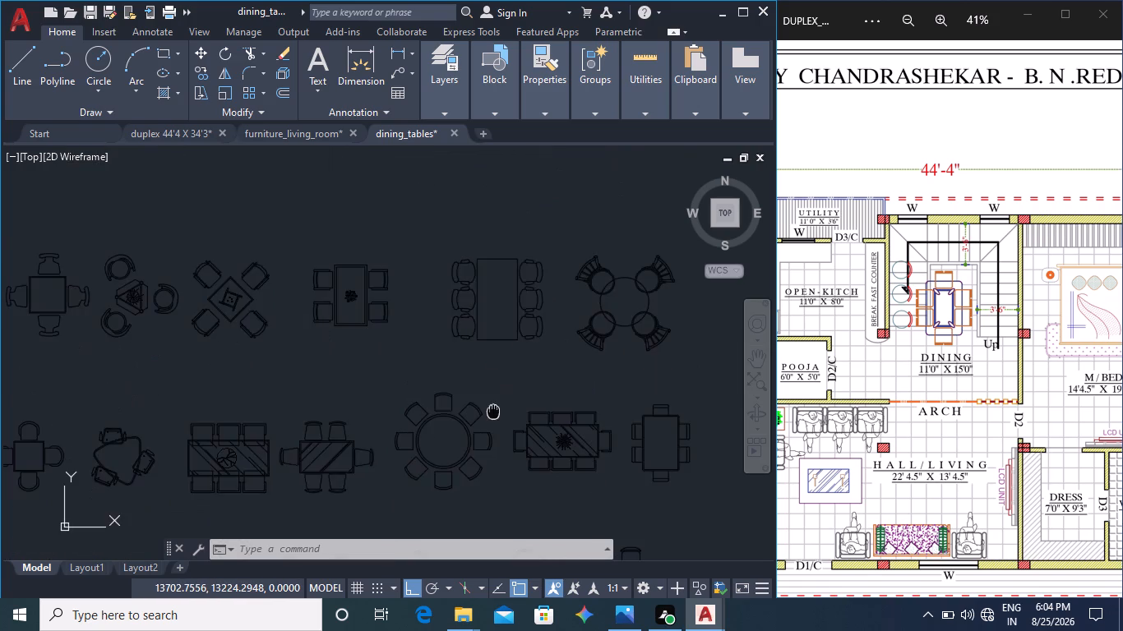
pyautogui.moveTo(533, 389); pyautogui.dragTo(548, 378, button='middle')
# Copy the upright rectangular dining table with four side chairs and a plant centrepiece to the clipboard.
pyautogui.moveTo(455, 293); pyautogui.dragTo(468, 403, button='middle')
pyautogui.scroll(3, 478, 402)
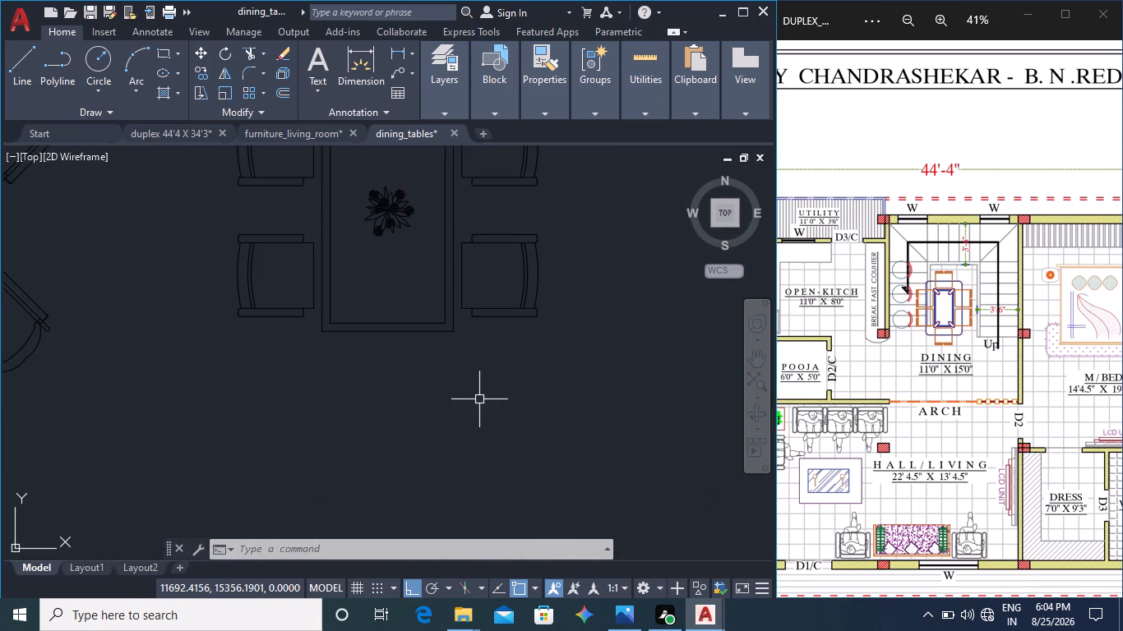
pyautogui.moveTo(478, 407); pyautogui.dragTo(495, 486, button='middle')
pyautogui.scroll(-1, 522, 465)
pyautogui.click(606, 490)
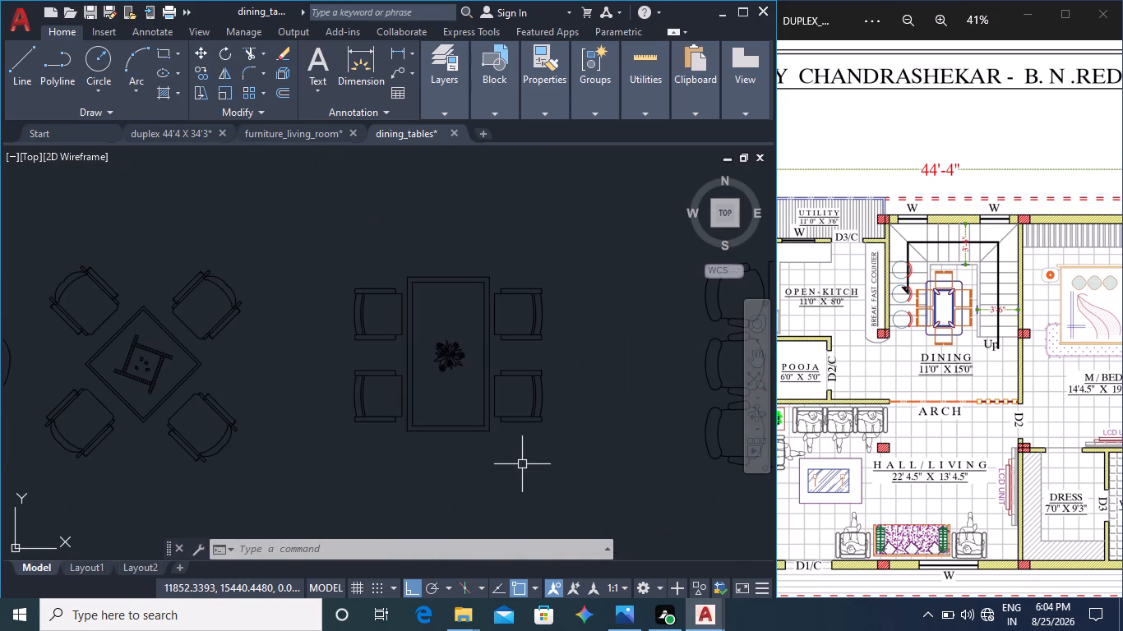
pyautogui.click(315, 230)
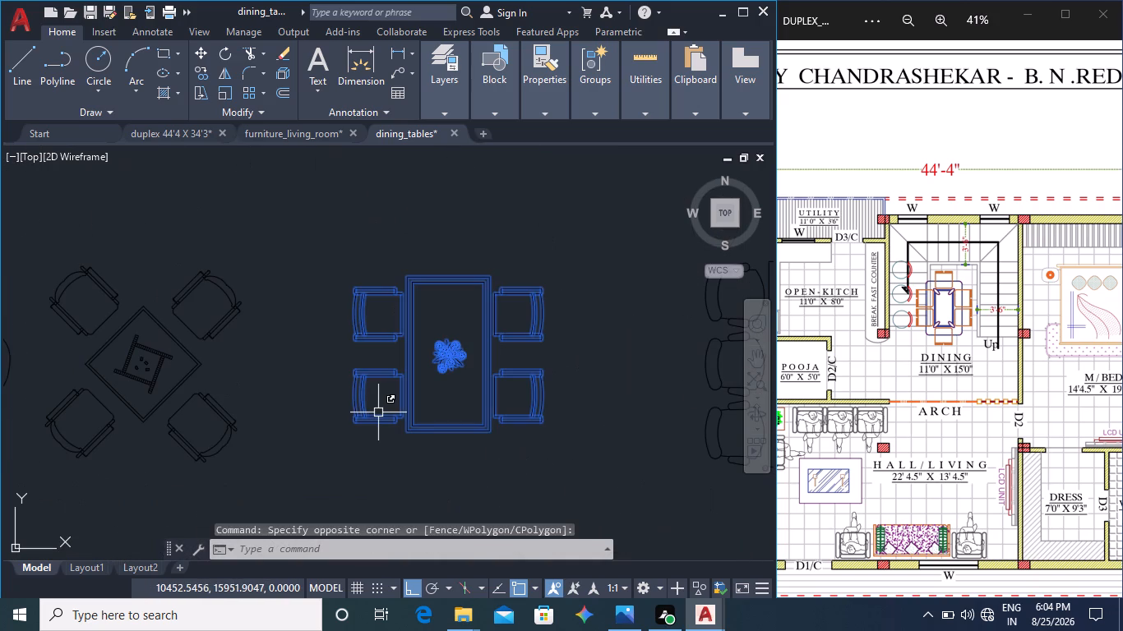
pyautogui.hotkey('ctrl', 'c')
# Paste the copied dining set into the duplex 44'4 X 34'3 drawing, in the empty space east of the floor plan.
pyautogui.click(177, 130)
pyautogui.hotkey('ctrl', 'v')
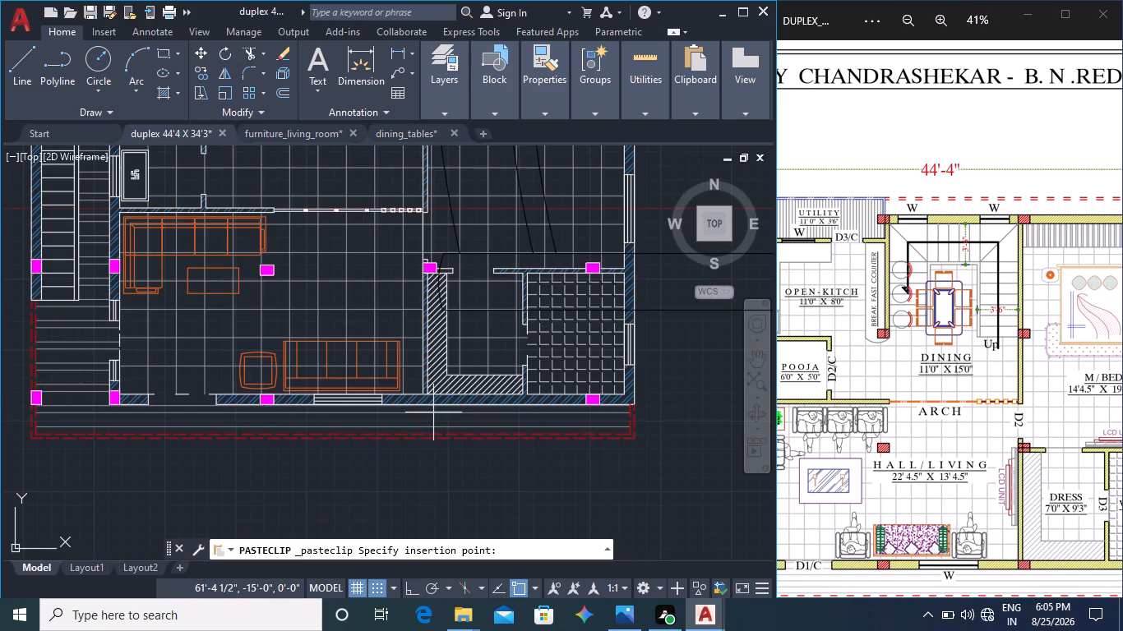
pyautogui.scroll(-3, 412, 454)
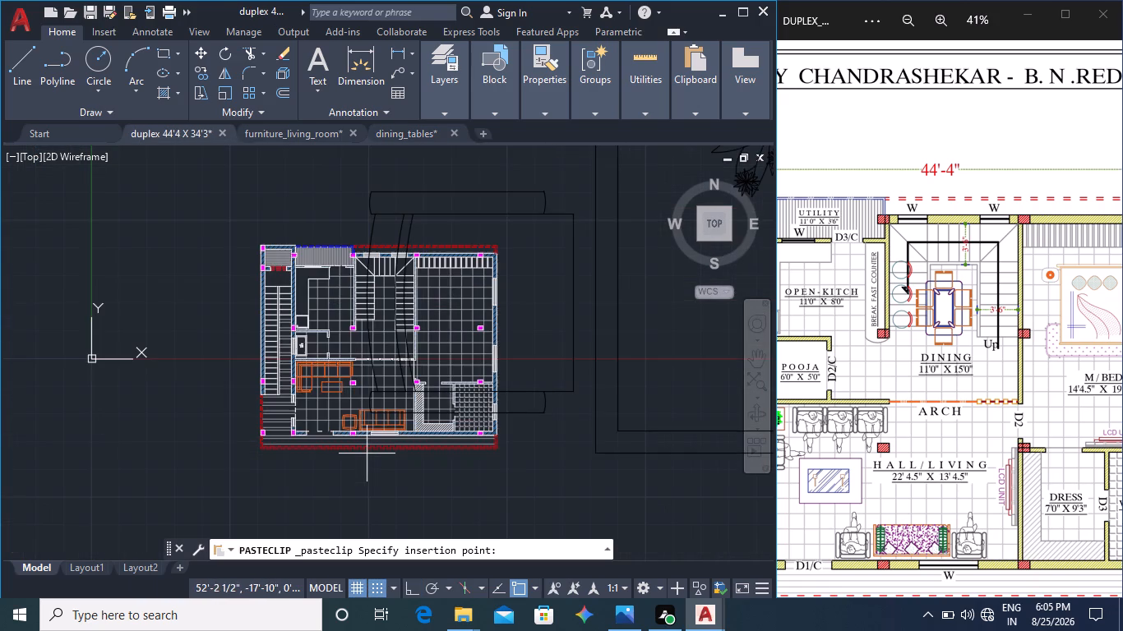
pyautogui.scroll(-2, 400, 453)
pyautogui.moveTo(455, 461); pyautogui.dragTo(400, 463, button='middle')
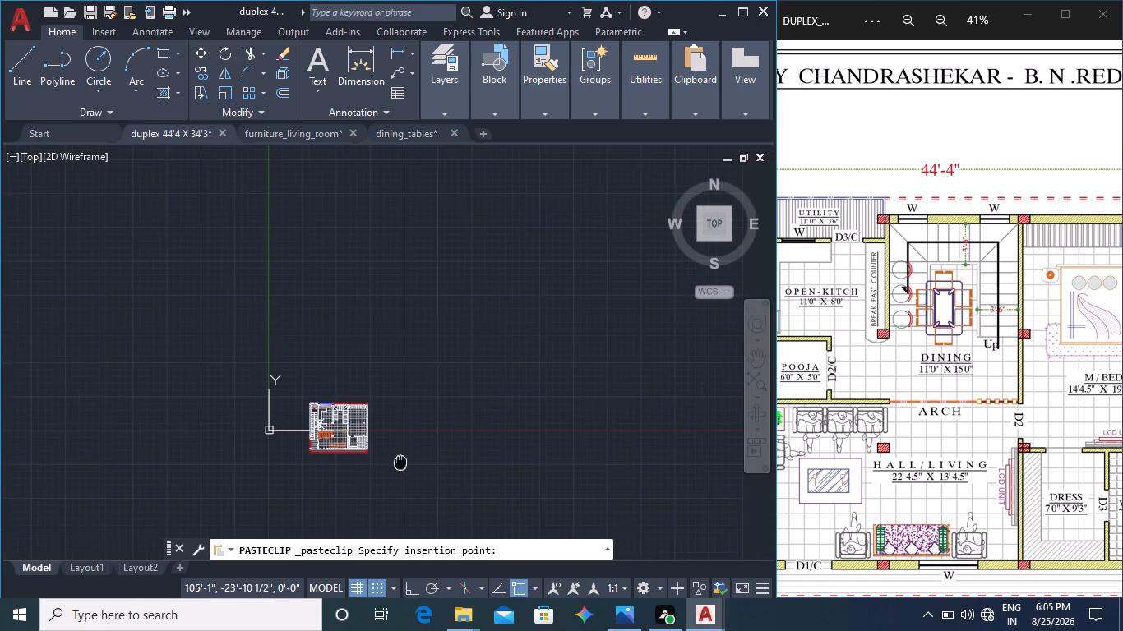
pyautogui.click(409, 454)
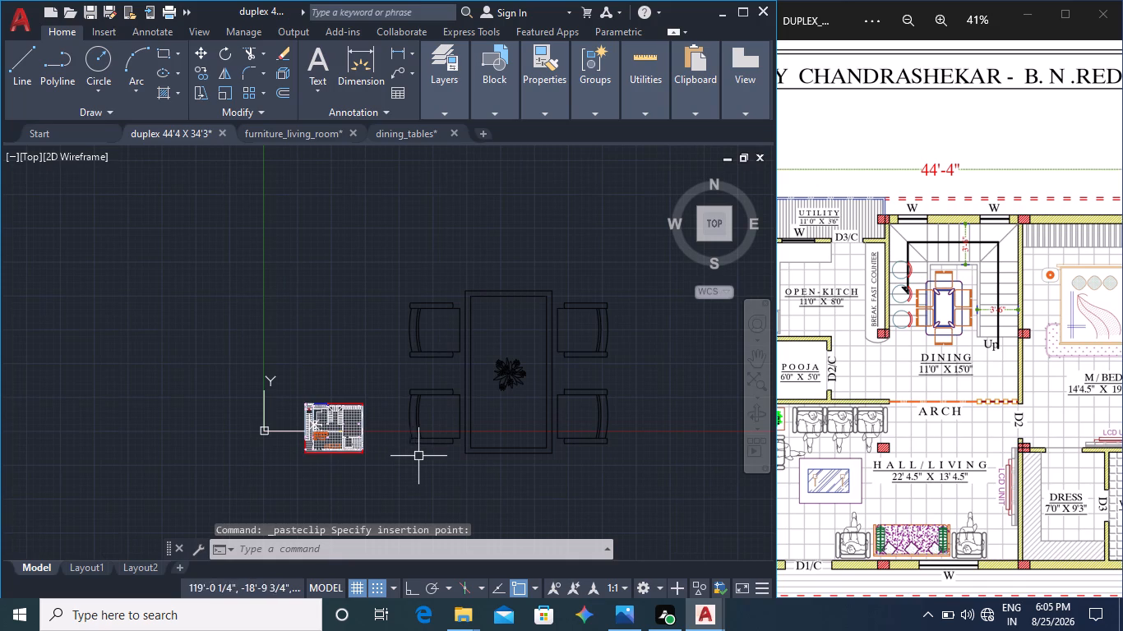
pyautogui.press('Escape')
# Scale the oversized pasted dining set down freehand about its lower-left corner to a small fraction of its size.
pyautogui.moveTo(546, 474); pyautogui.dragTo(469, 468, button='middle')
pyautogui.click(563, 483)
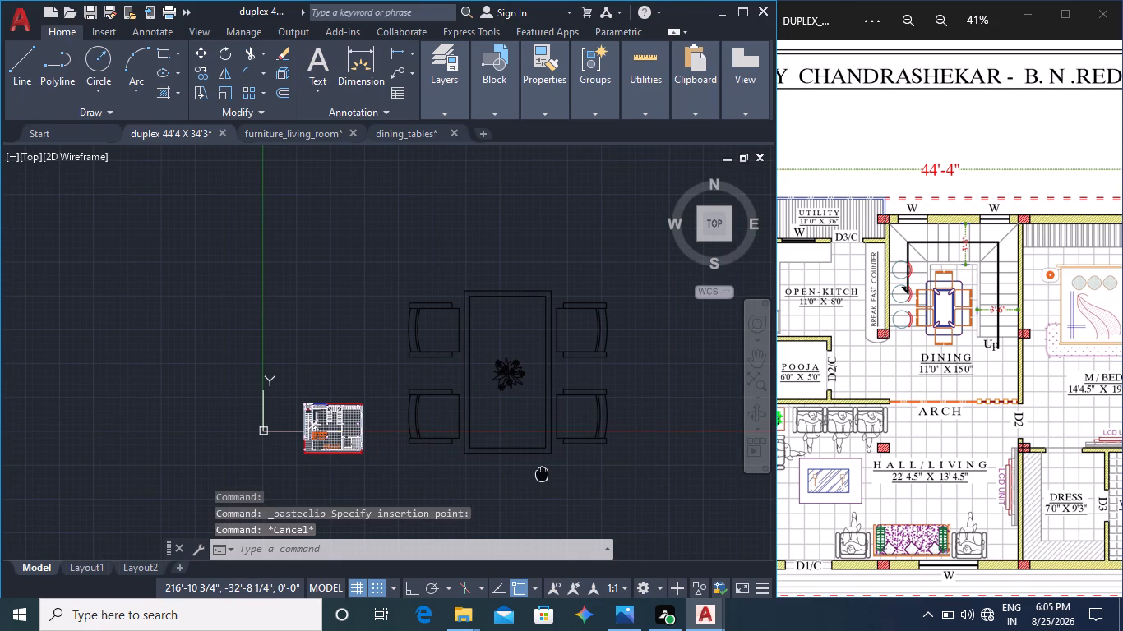
pyautogui.click(312, 243)
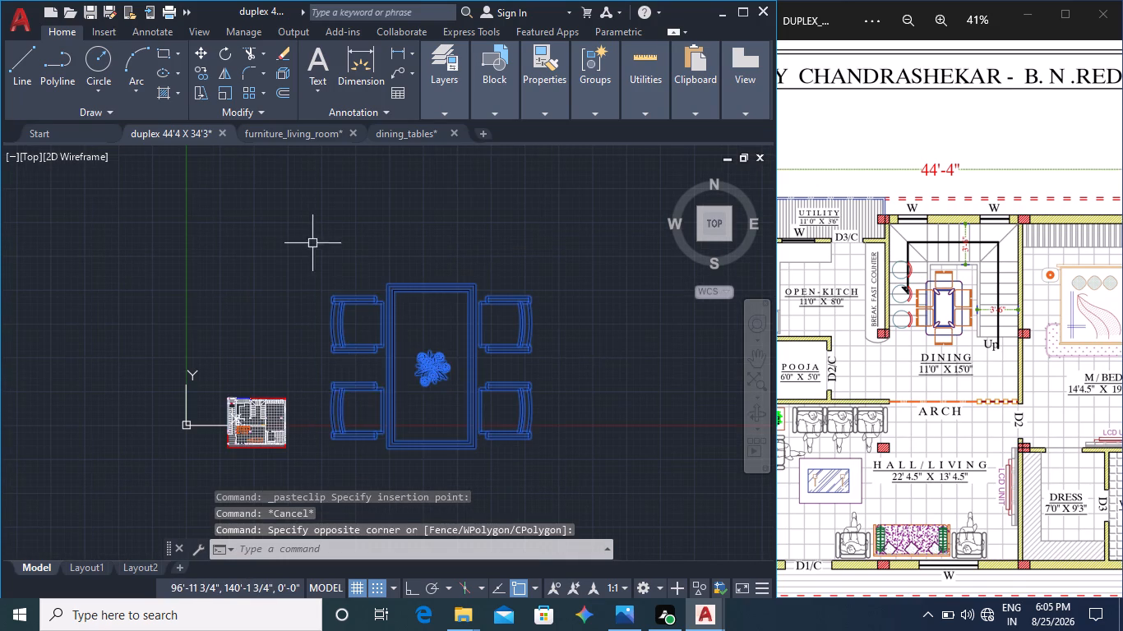
pyautogui.rightClick(392, 378)
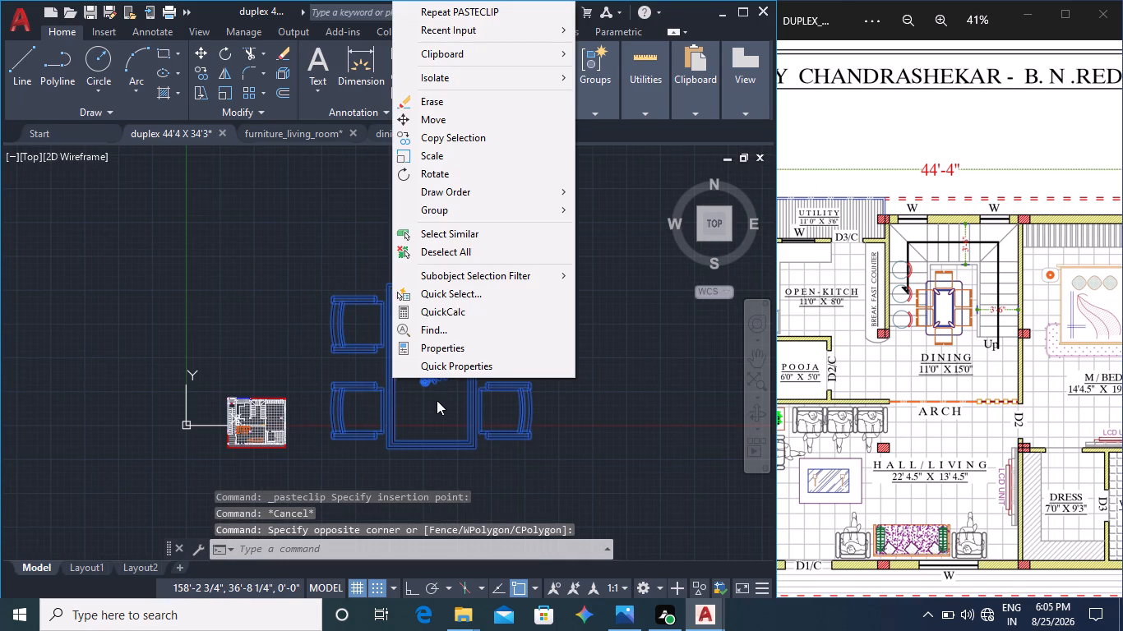
pyautogui.click(434, 160)
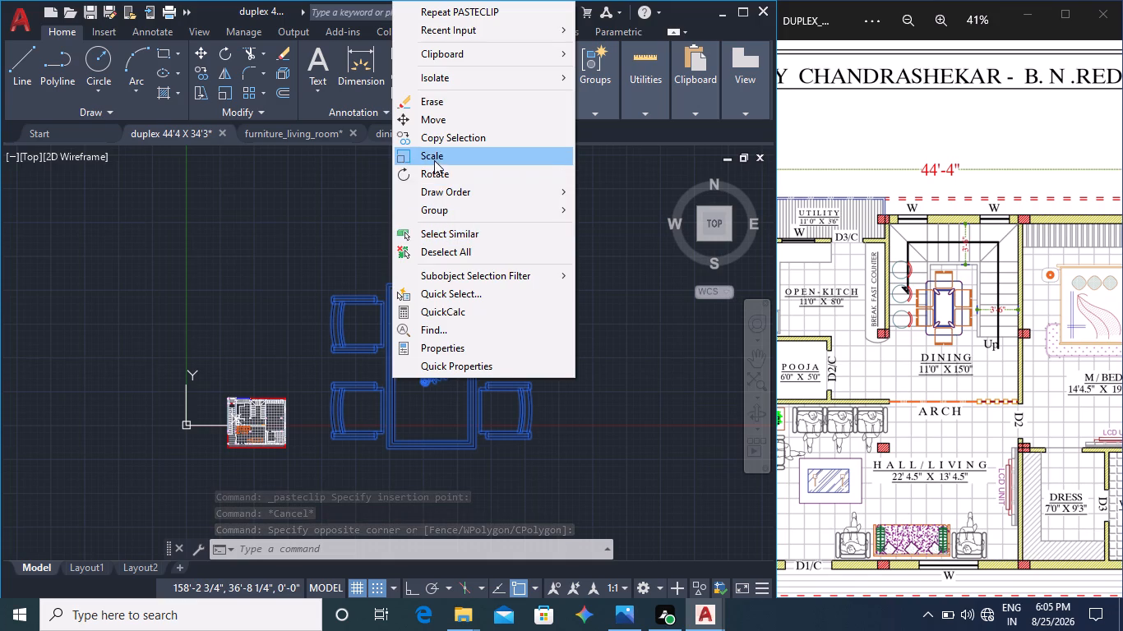
pyautogui.click(329, 442)
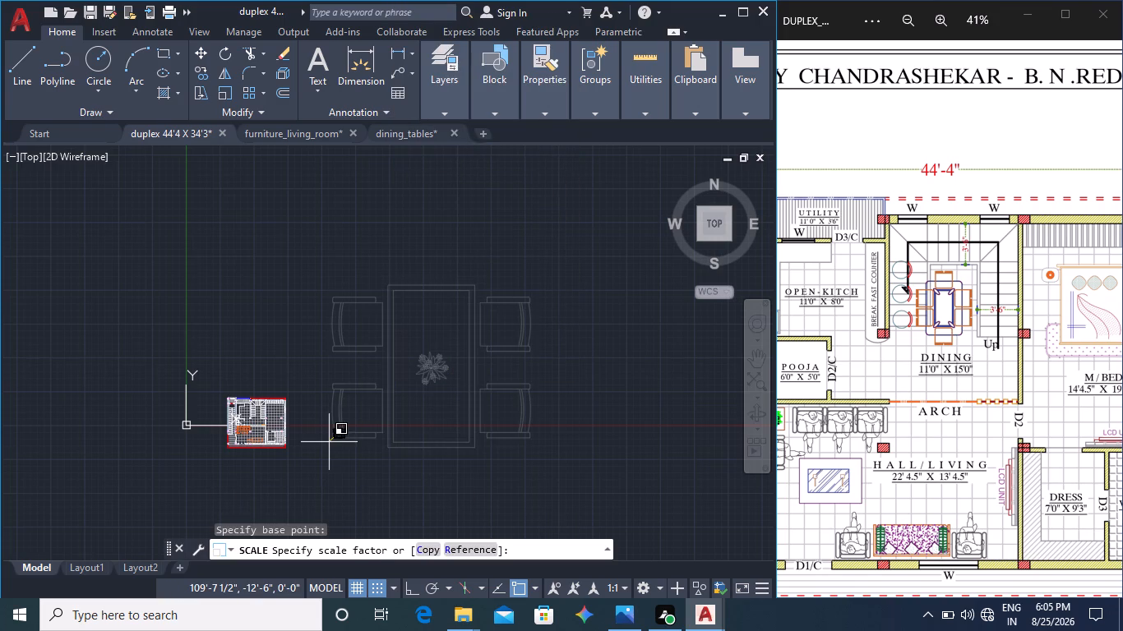
pyautogui.scroll(2, 328, 439)
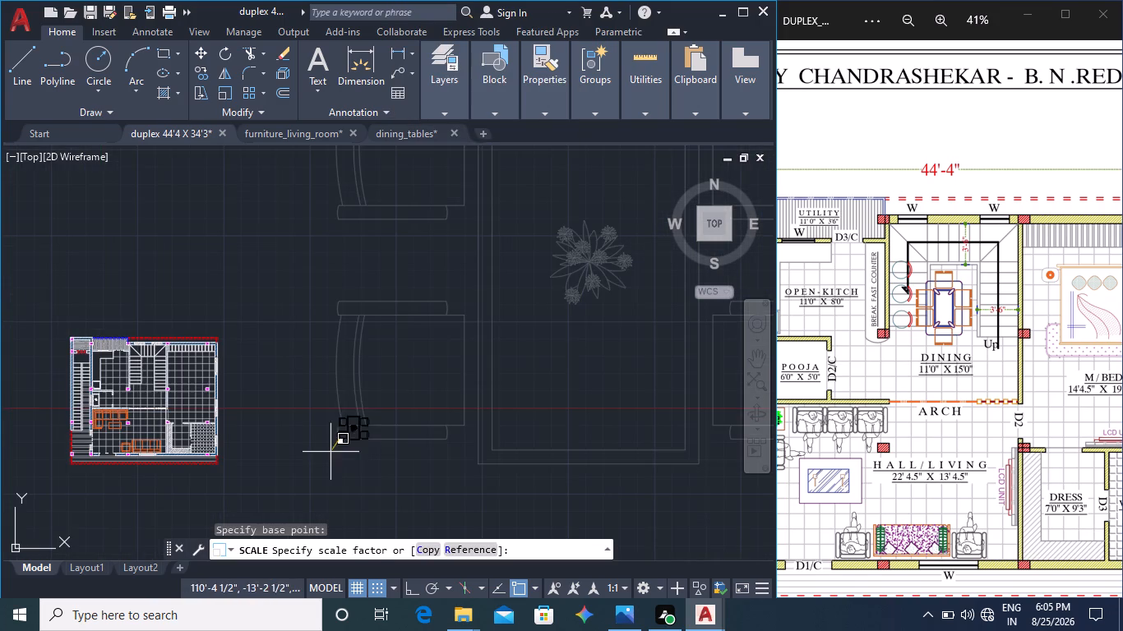
pyautogui.click(333, 456)
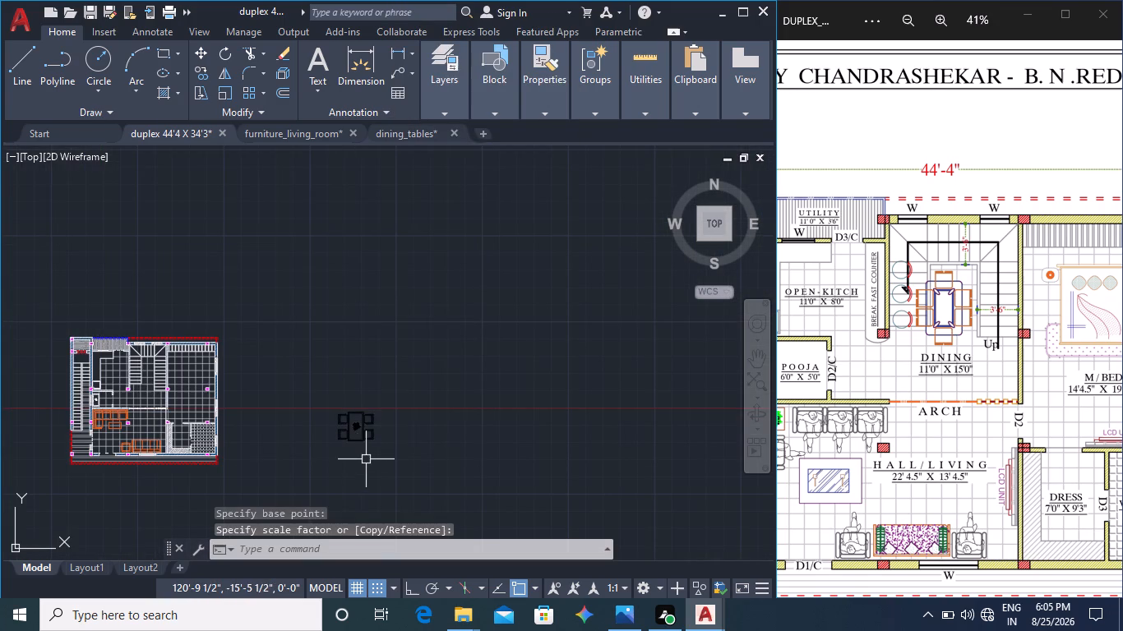
# Move the scaled dining set by its lower-left corner to the empty space just outside the plan's east wall.
pyautogui.moveTo(372, 467); pyautogui.dragTo(399, 443, button='middle')
pyautogui.click(446, 466)
pyautogui.click(342, 325)
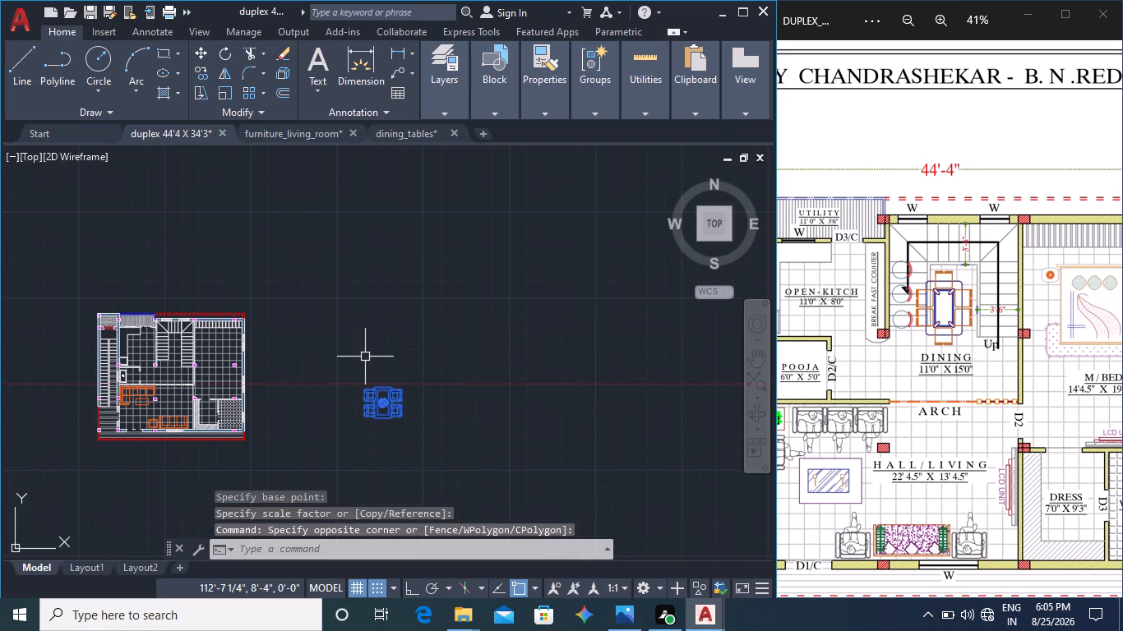
pyautogui.click(203, 54)
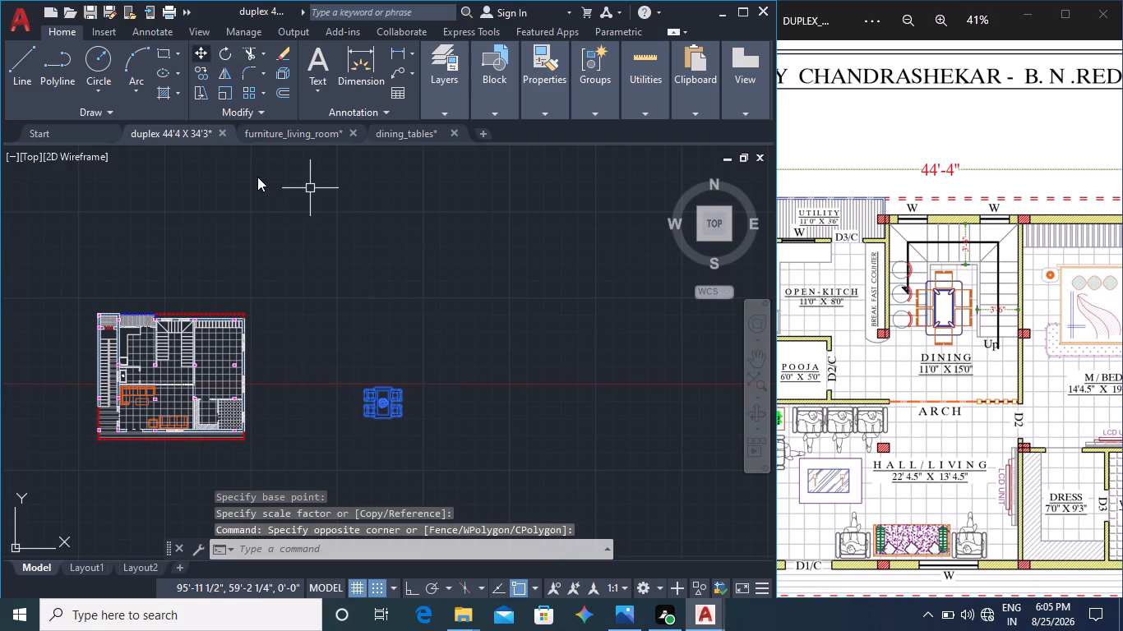
pyautogui.scroll(4, 411, 449)
pyautogui.click(226, 313)
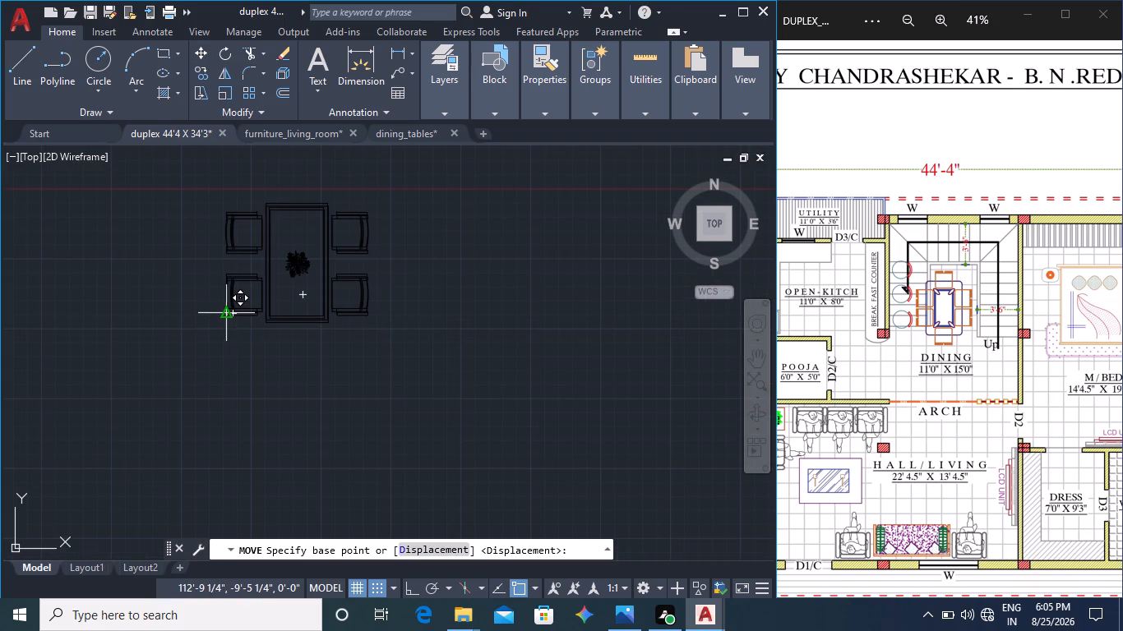
pyautogui.moveTo(228, 320); pyautogui.dragTo(570, 412, button='middle')
pyautogui.moveTo(115, 357); pyautogui.dragTo(698, 484, button='middle')
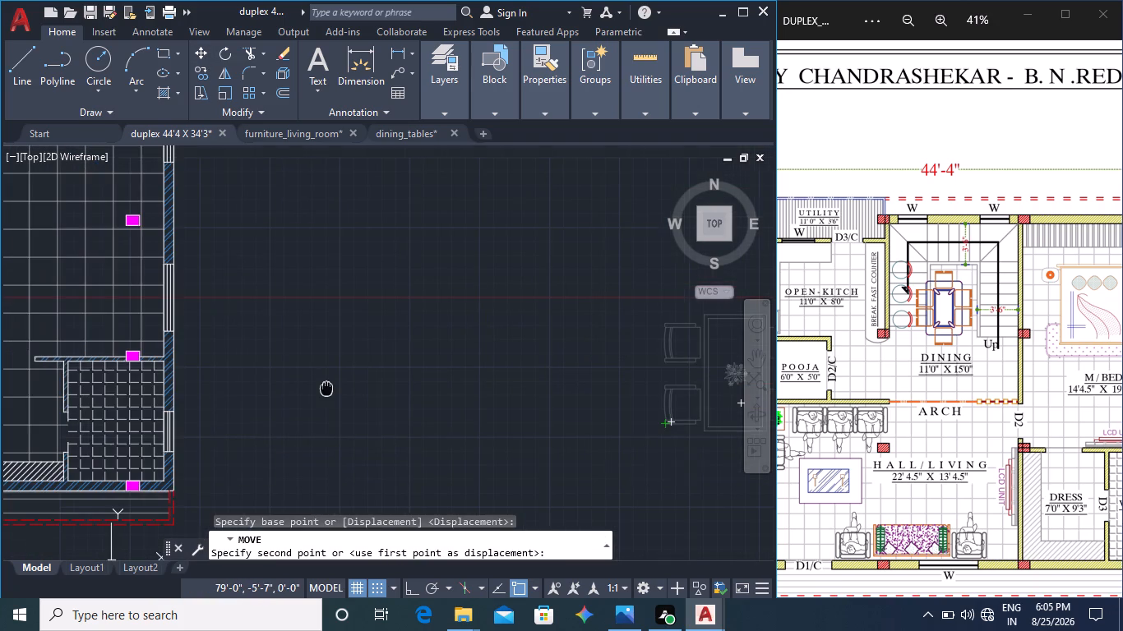
pyautogui.moveTo(618, 429); pyautogui.dragTo(357, 412, button='middle')
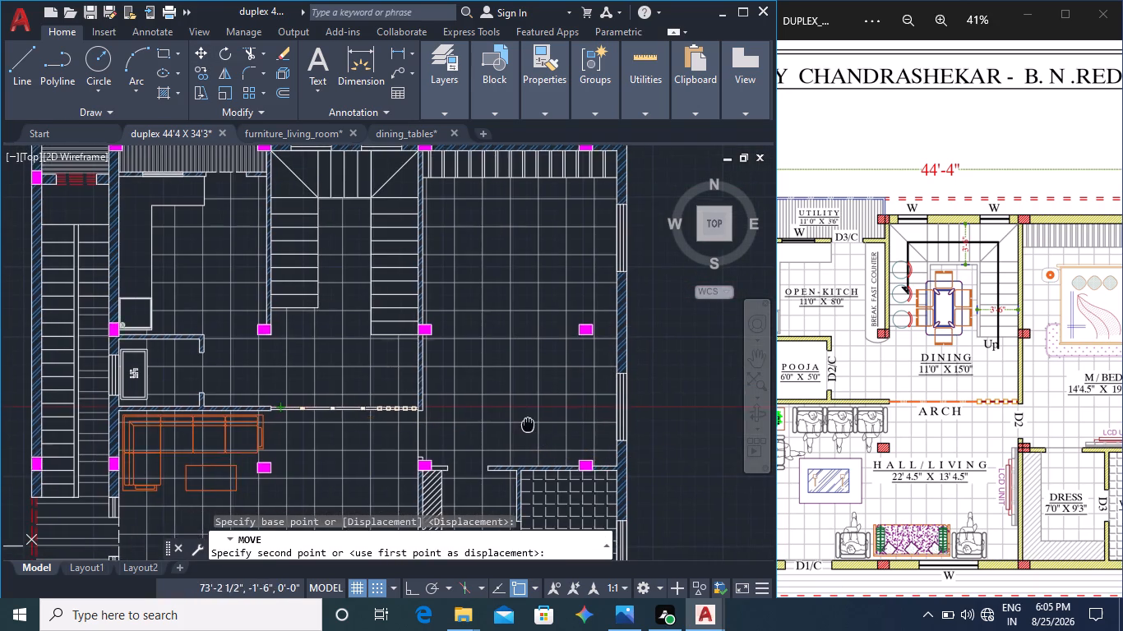
pyautogui.moveTo(357, 412); pyautogui.dragTo(101, 390, button='middle')
pyautogui.click(217, 401)
pyautogui.press('Escape')
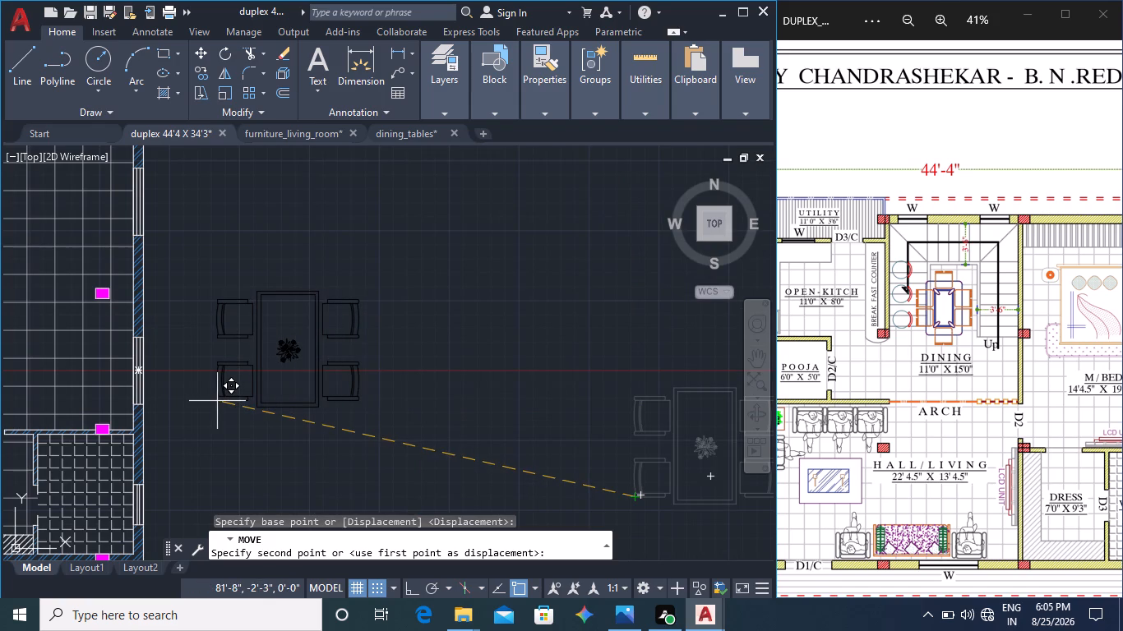
# Scale the dining set down again about its lower-left corner to roughly half its size.
pyautogui.click(414, 466)
pyautogui.click(173, 235)
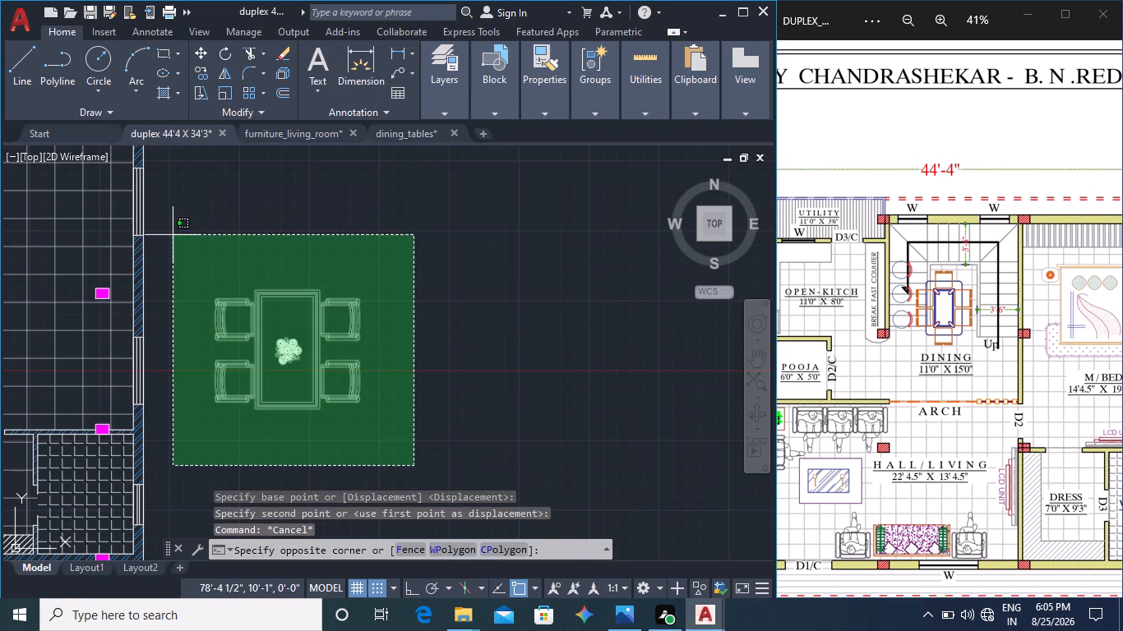
pyautogui.rightClick(266, 368)
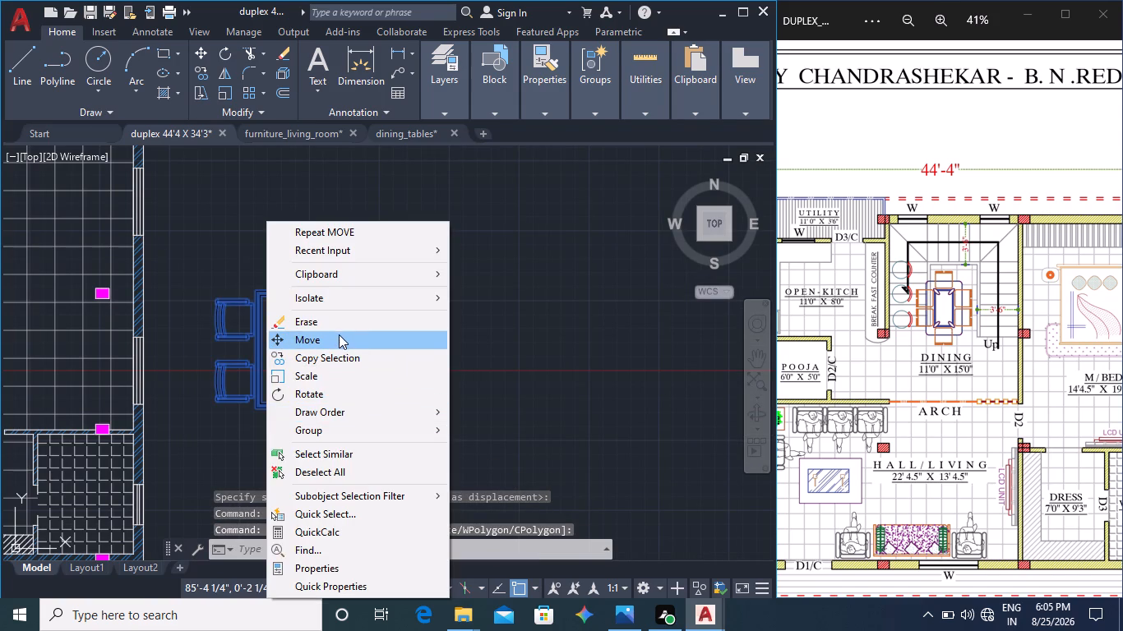
pyautogui.click(333, 373)
pyautogui.click(217, 402)
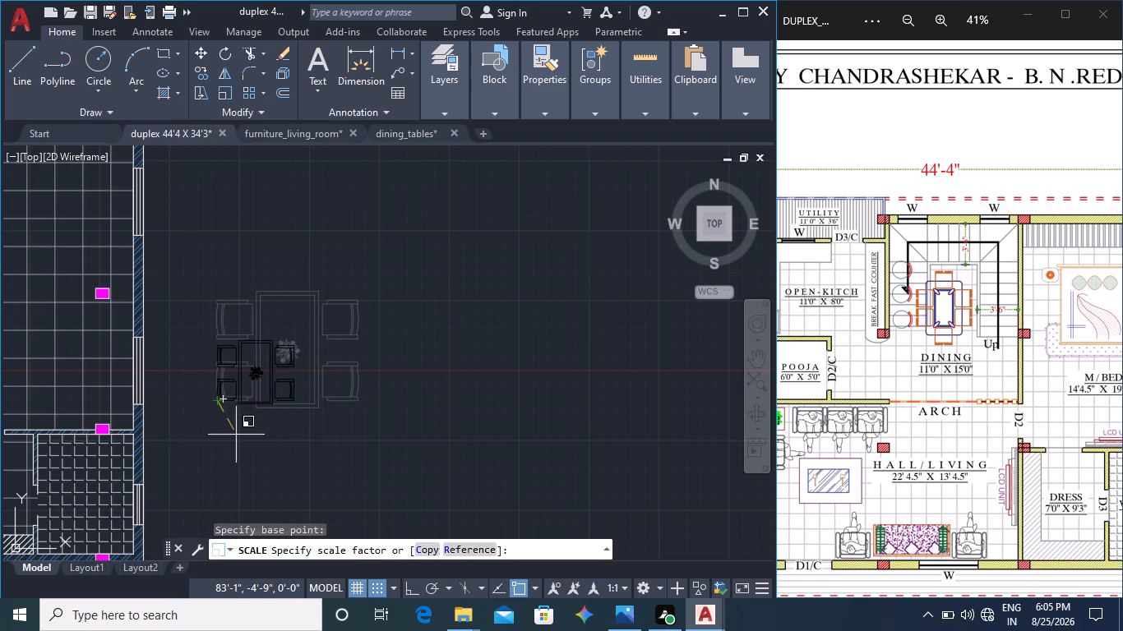
pyautogui.click(236, 435)
# Rotate the dining set 270° about the table's lower-left corner with Ortho on, so the table lies horizontally.
pyautogui.moveTo(273, 432); pyautogui.dragTo(337, 428, button='middle')
pyautogui.click(414, 470)
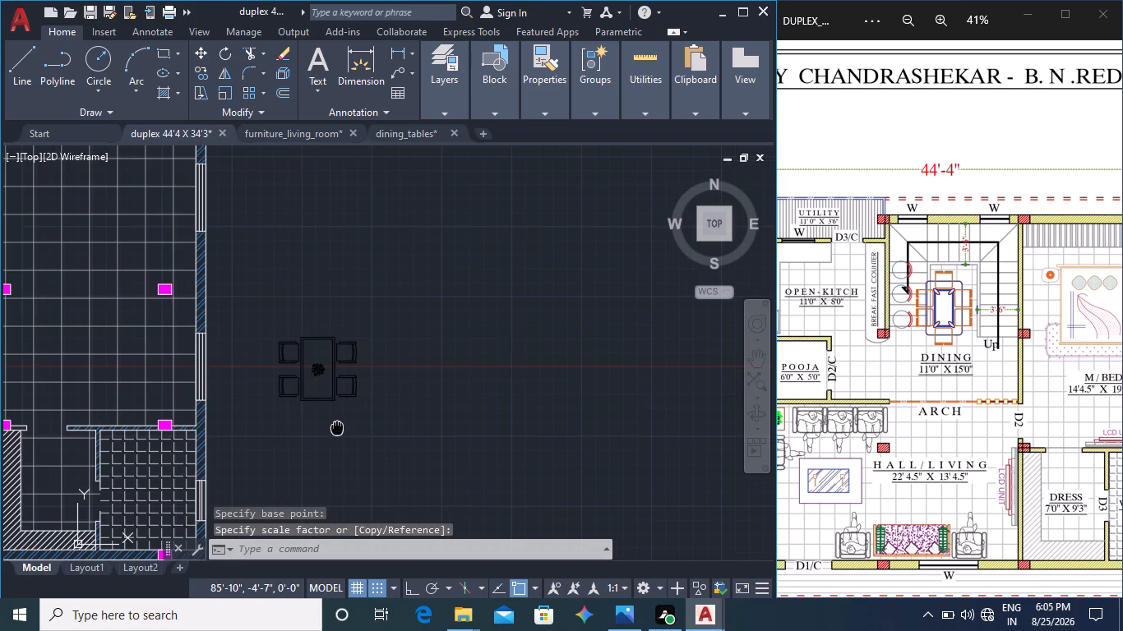
pyautogui.click(253, 288)
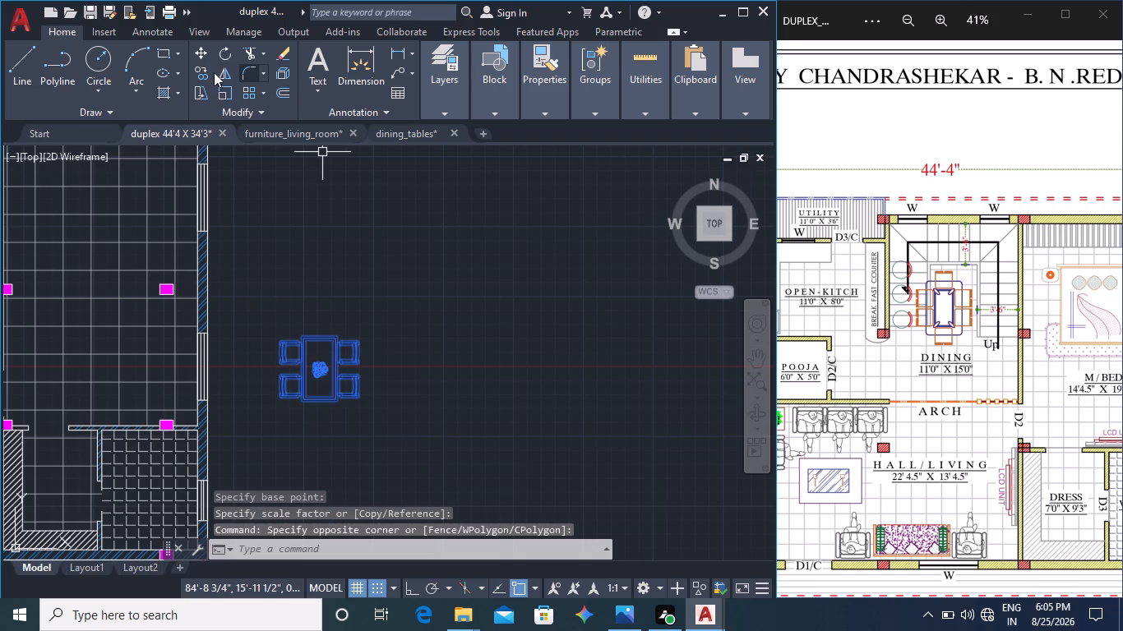
pyautogui.click(222, 58)
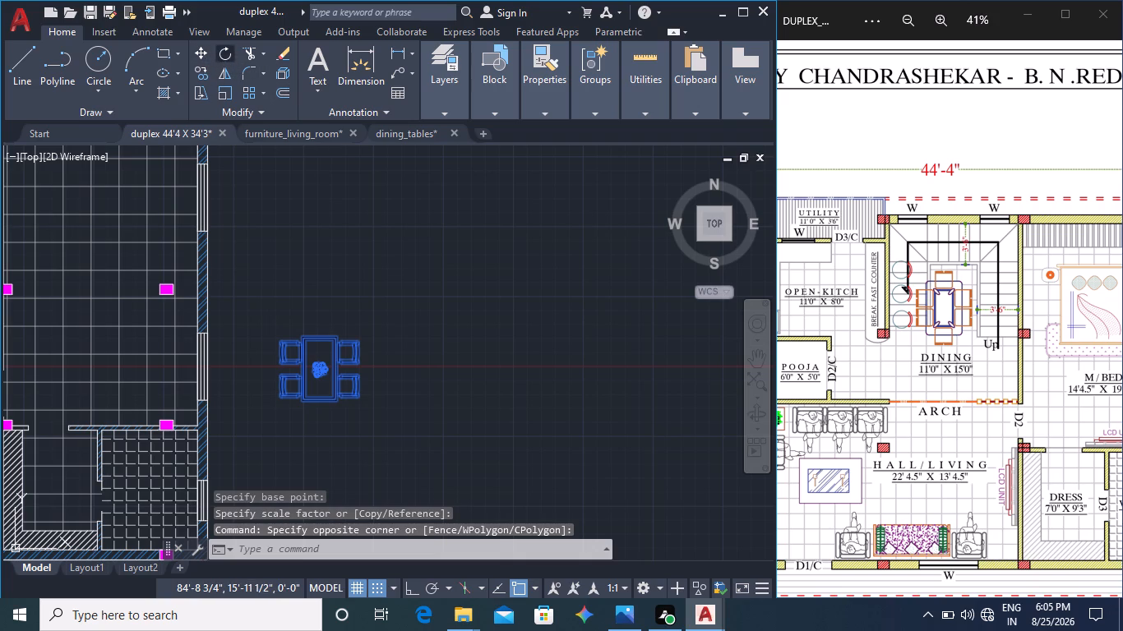
pyautogui.click(310, 401)
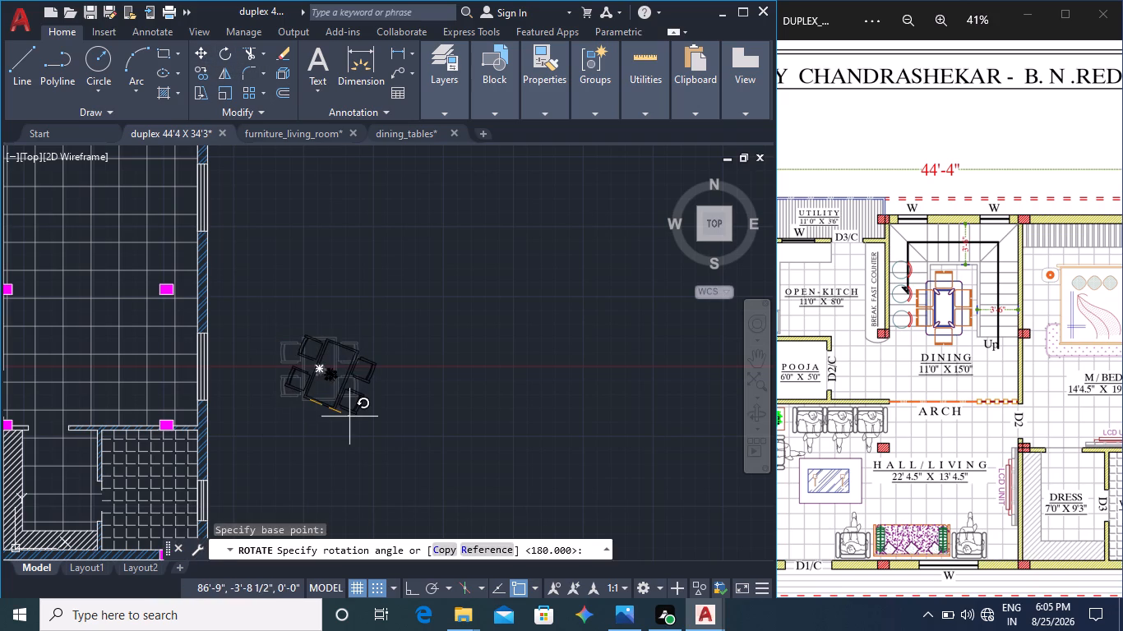
pyautogui.press('F8')
pyautogui.click(313, 478)
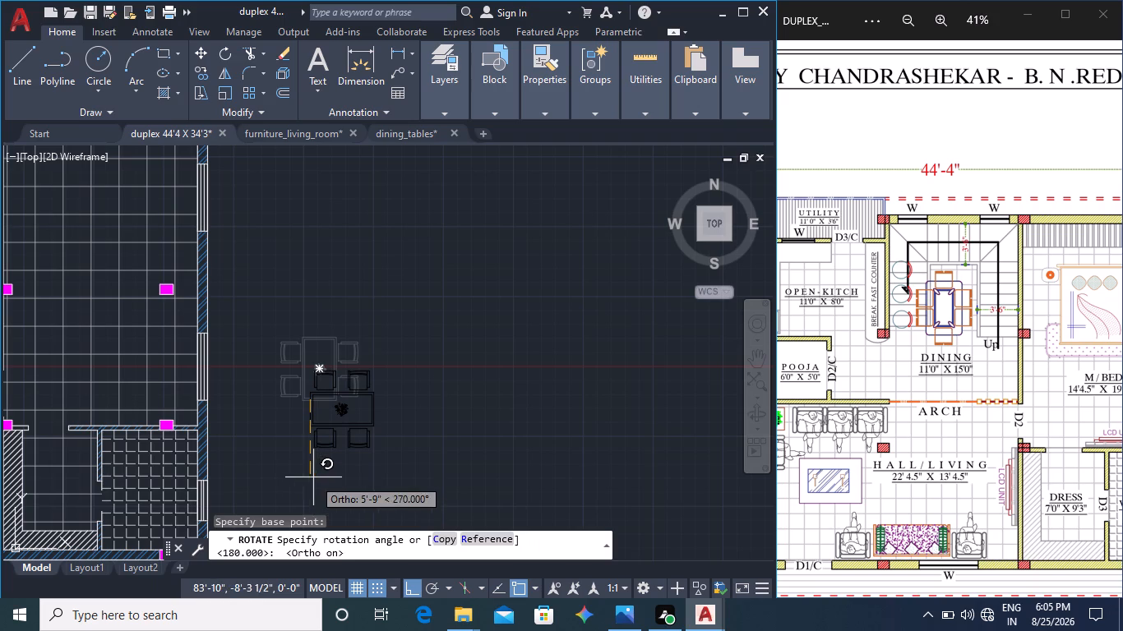
# Move the dining set by the table's lower-left corner with Ortho off into the dining area, between the staircase and the arch.
pyautogui.moveTo(353, 472); pyautogui.dragTo(367, 416, button='middle')
pyautogui.click(466, 452)
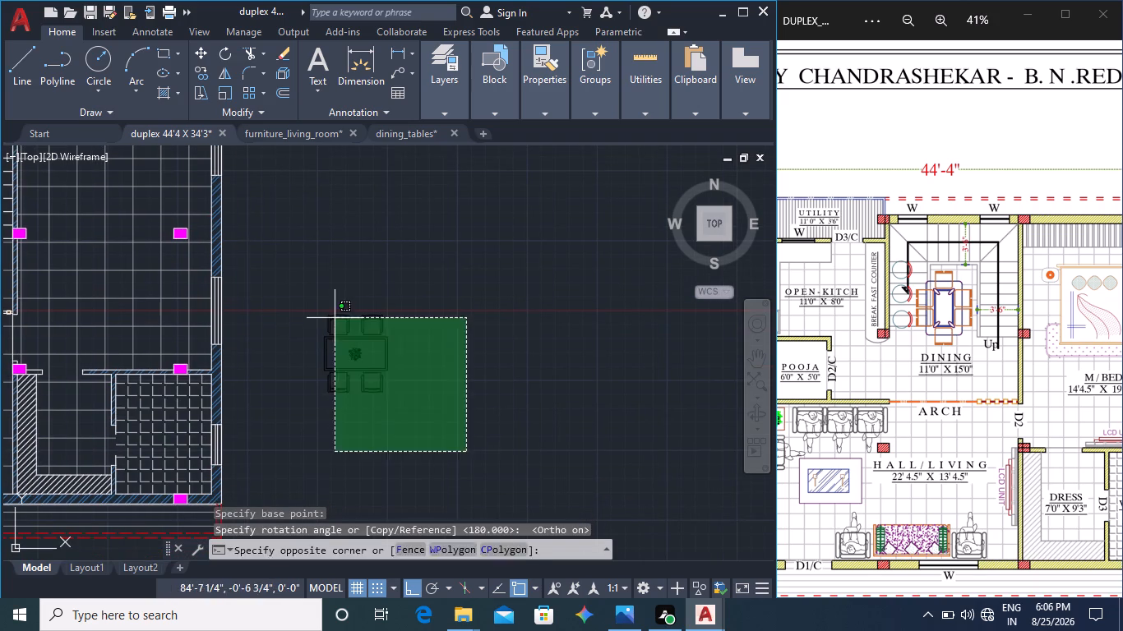
pyautogui.click(298, 252)
pyautogui.click(203, 54)
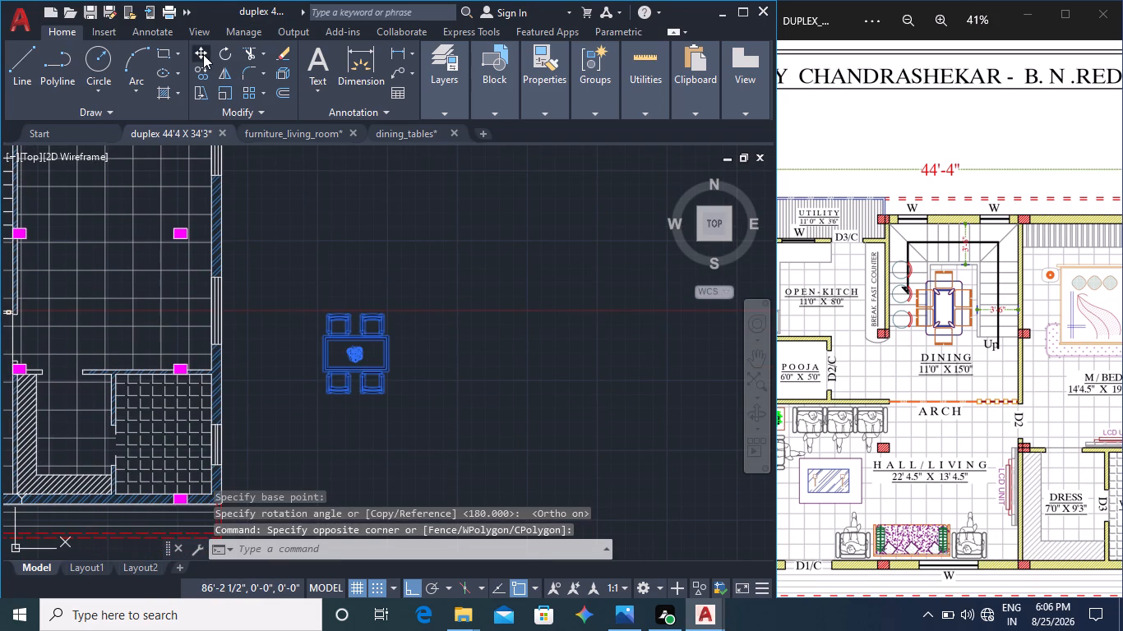
pyautogui.click(322, 368)
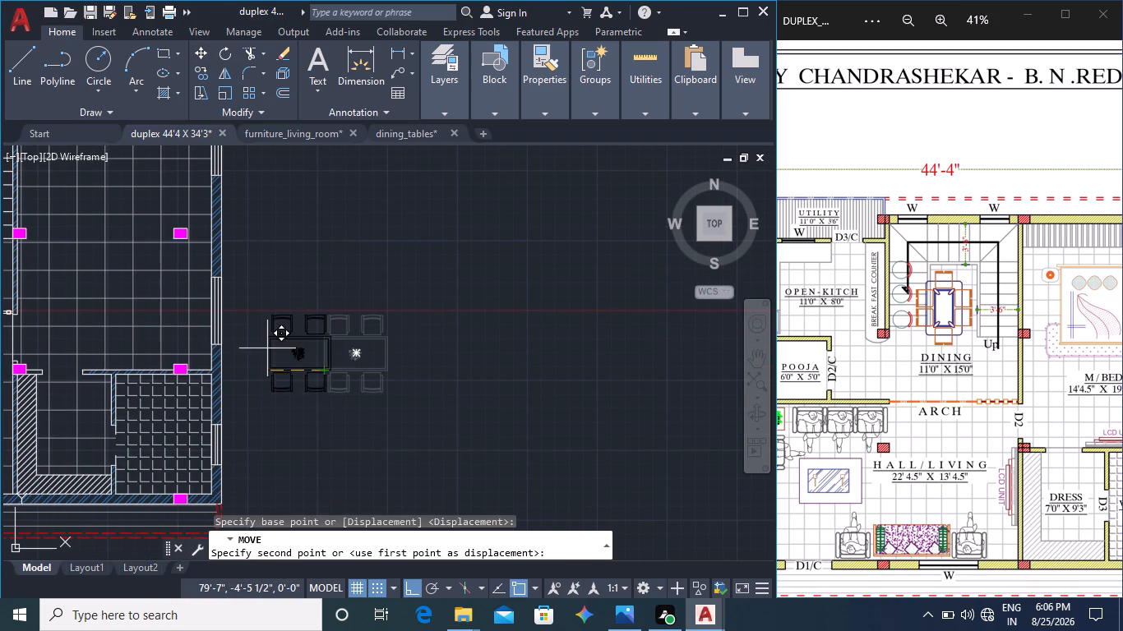
pyautogui.moveTo(222, 329); pyautogui.dragTo(640, 393, button='middle')
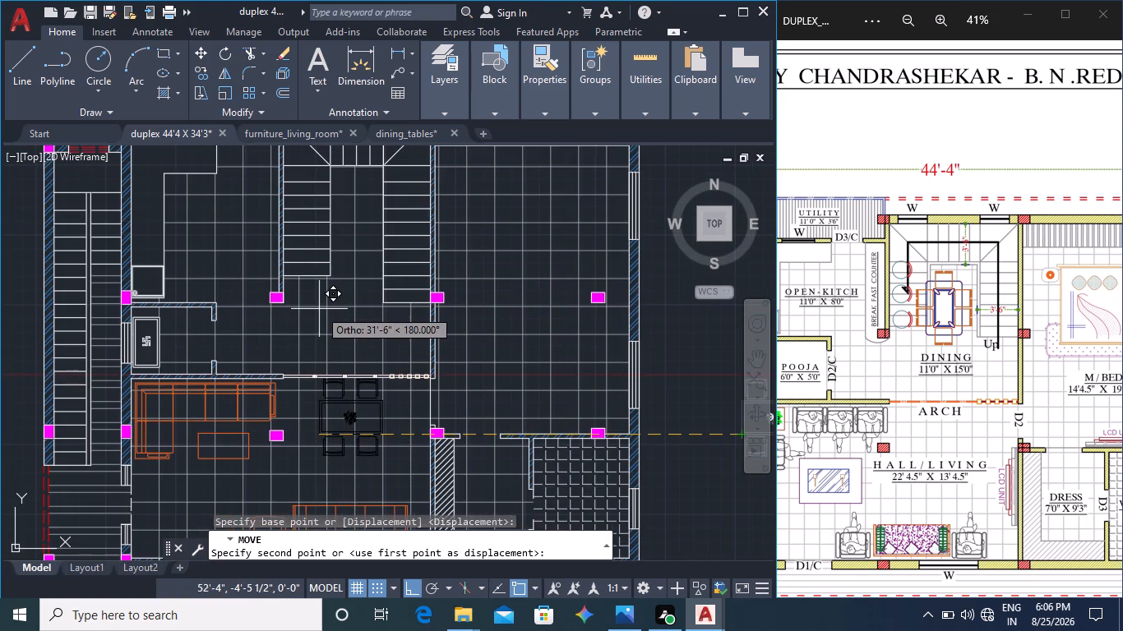
pyautogui.press('F9')
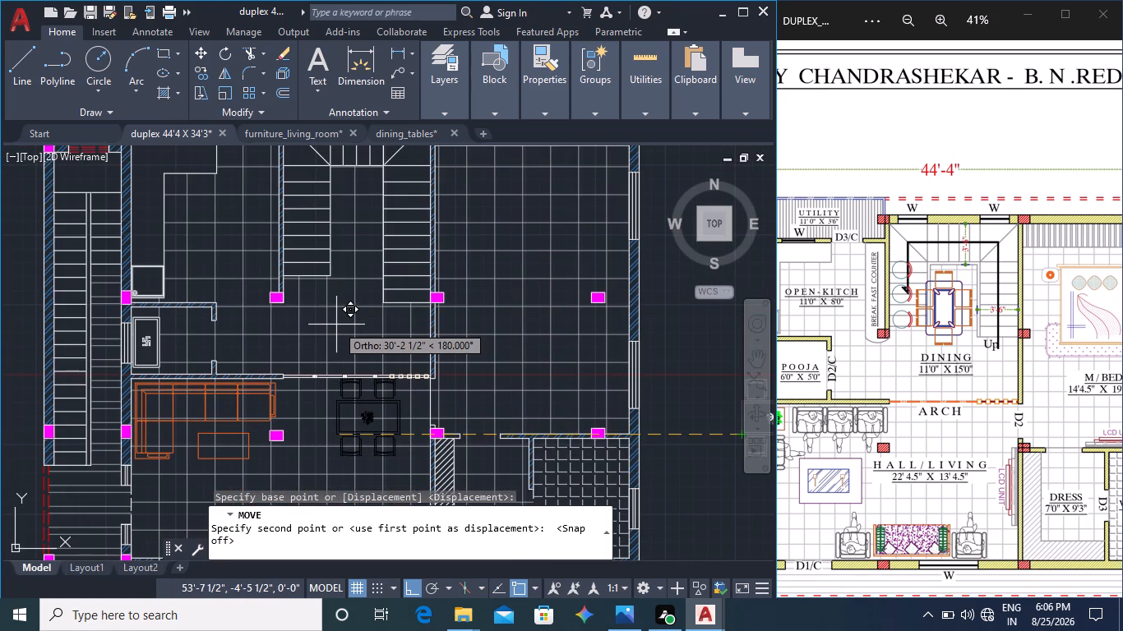
pyautogui.press('F9')
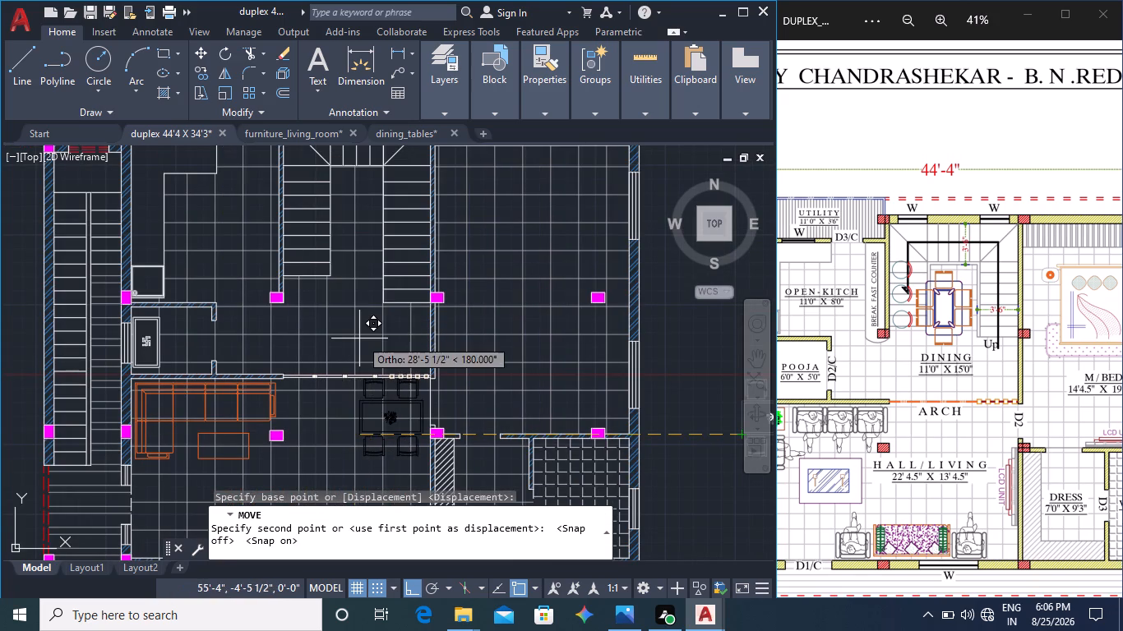
pyautogui.press('F8')
pyautogui.scroll(1, 312, 352)
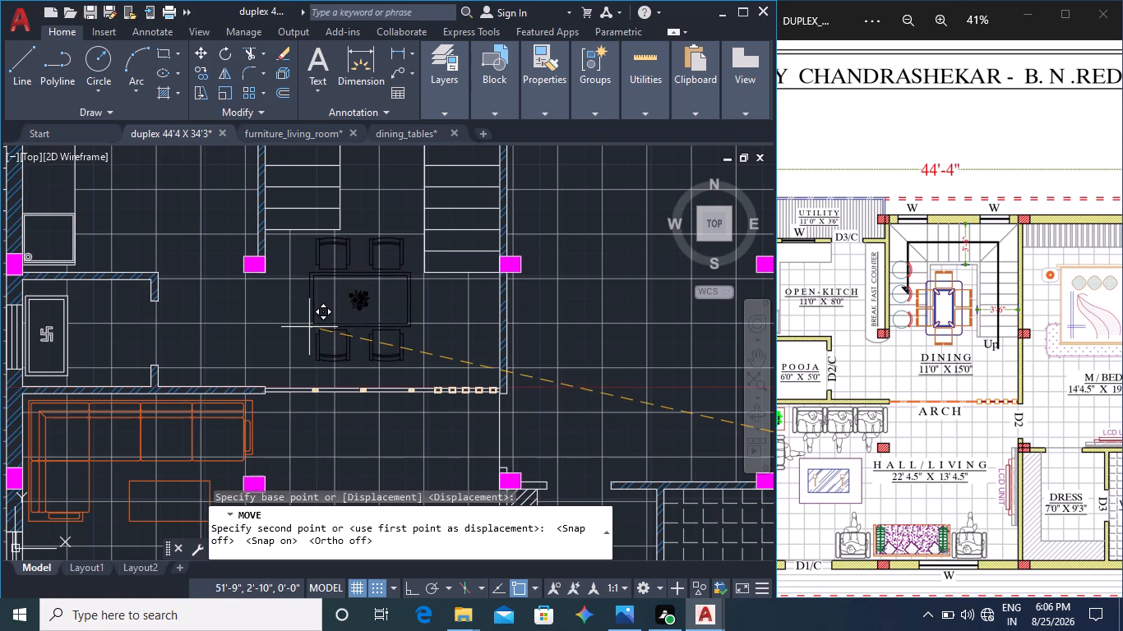
pyautogui.click(309, 327)
pyautogui.press('Escape')
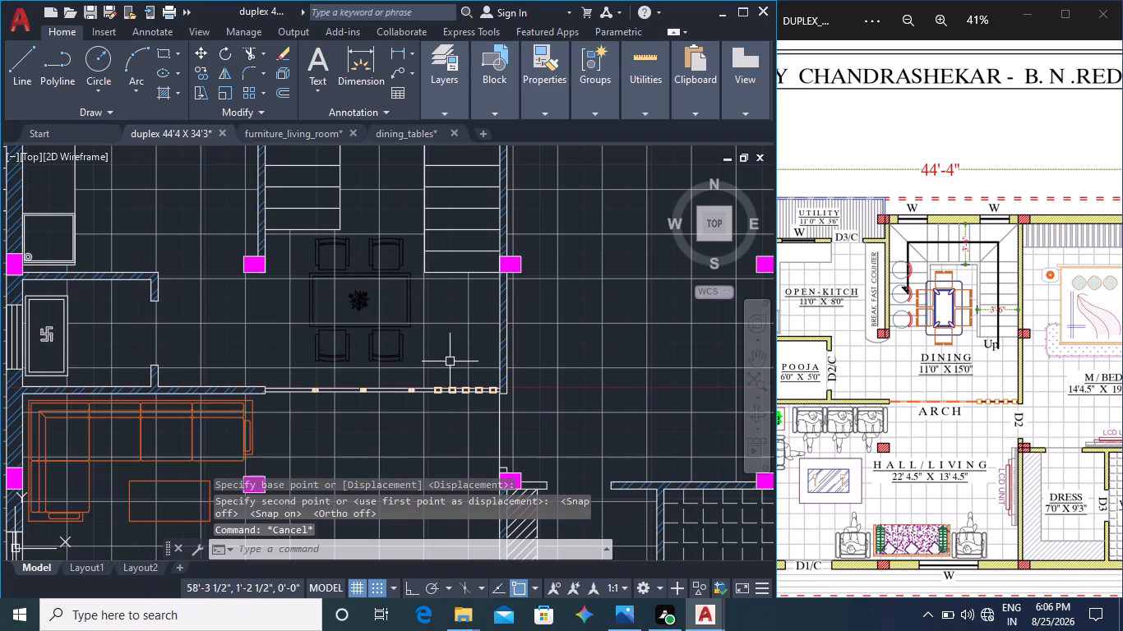
# Examine the placed dining set and its plant detail up close, and inspect the furniture in the reference plan.
pyautogui.scroll(2, 381, 328)
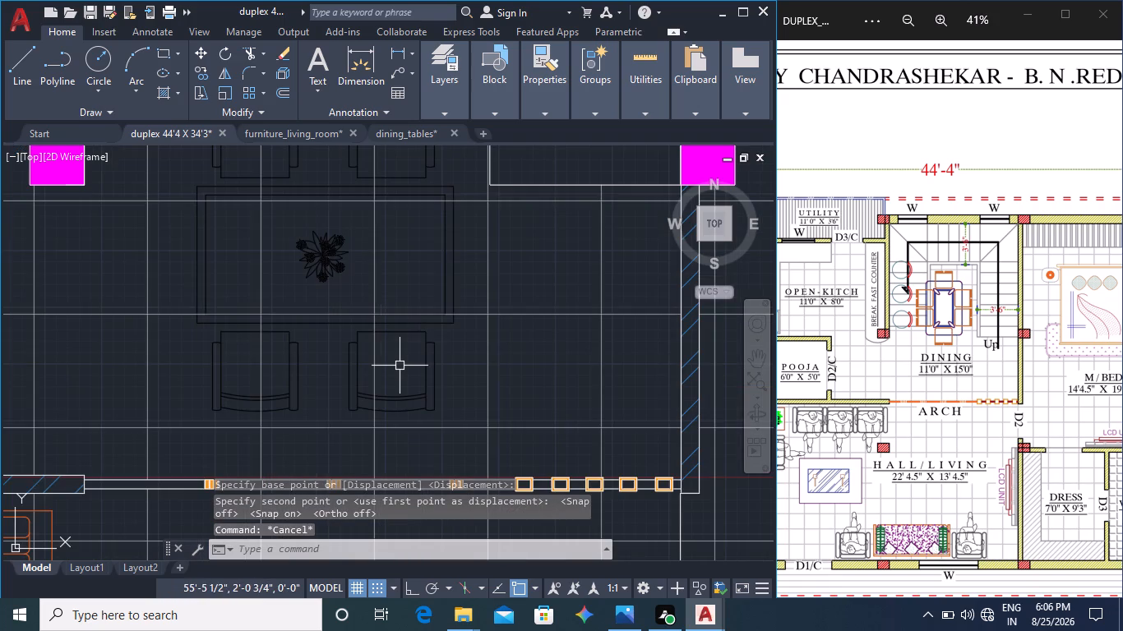
pyautogui.scroll(6, 324, 251)
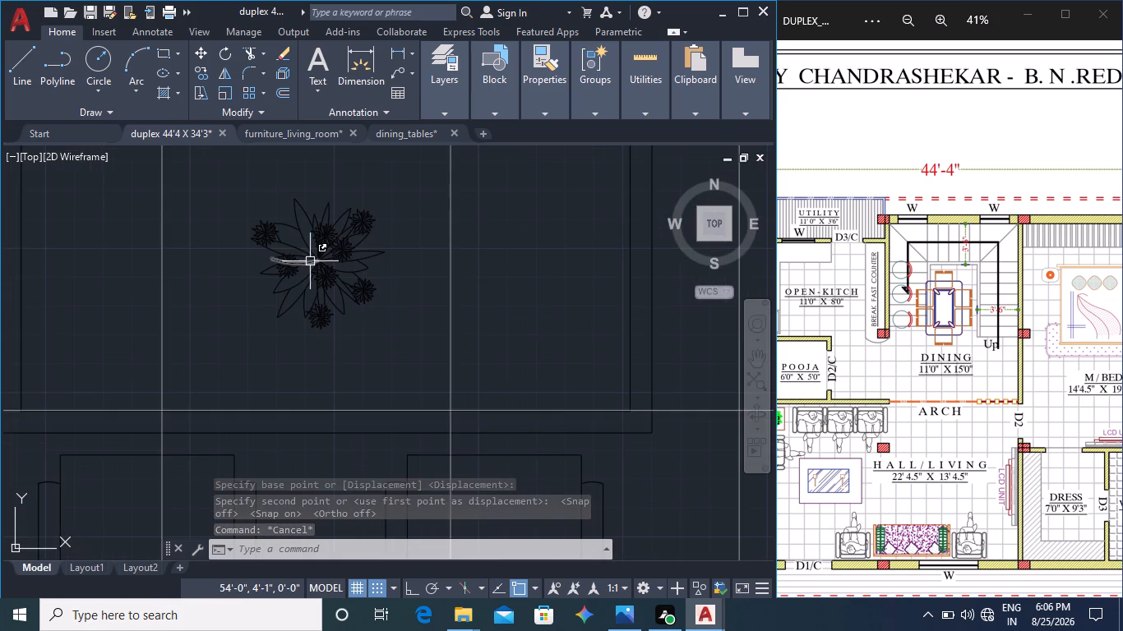
pyautogui.scroll(1, 310, 261)
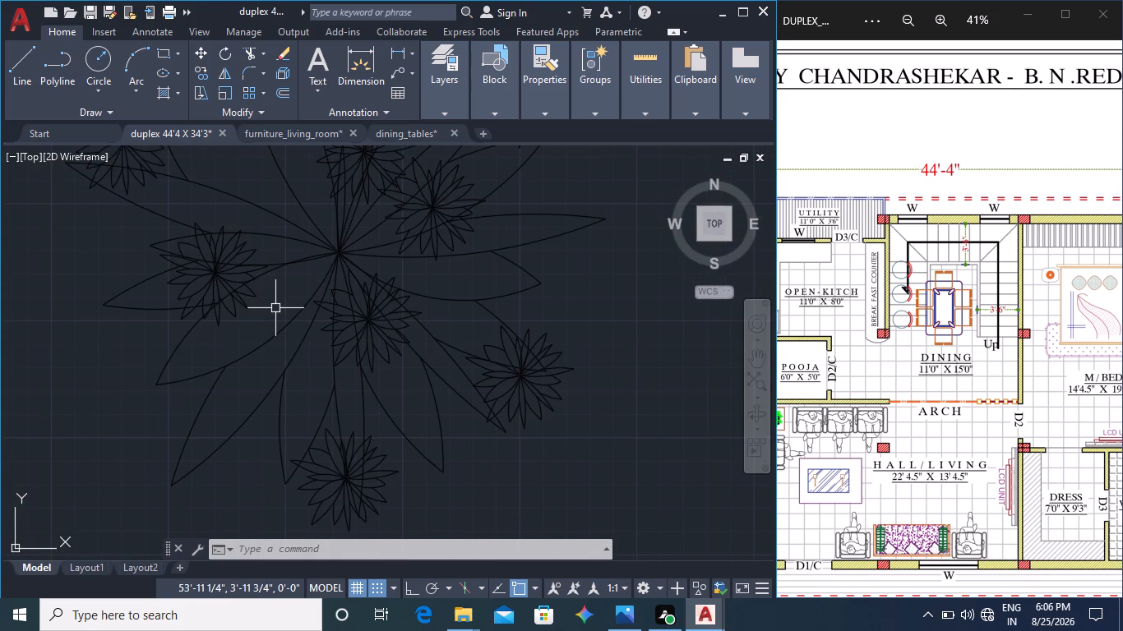
pyautogui.scroll(-5, 466, 511)
pyautogui.moveTo(488, 471); pyautogui.dragTo(463, 355, button='middle')
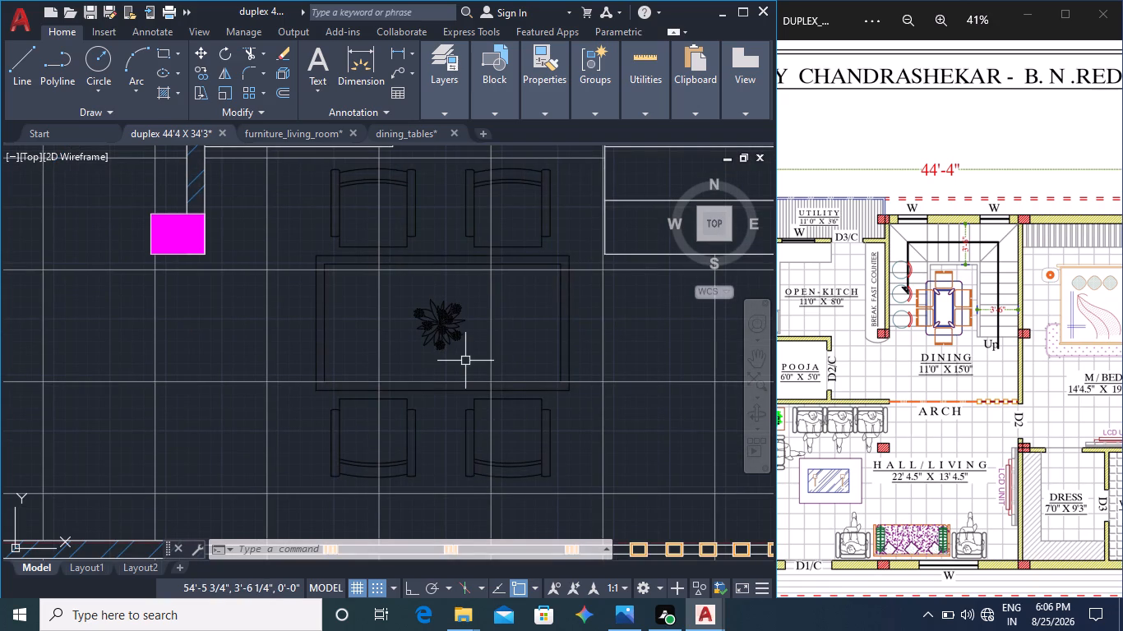
pyautogui.scroll(-1, 499, 399)
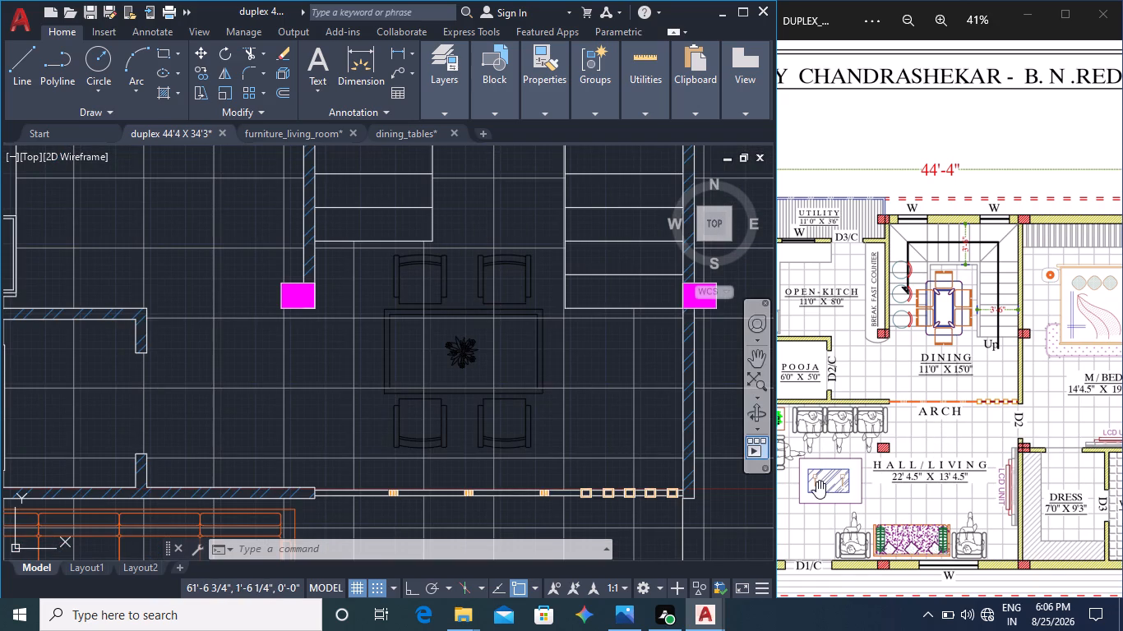
pyautogui.scroll(14, 816, 480)
pyautogui.scroll(-3, 830, 486)
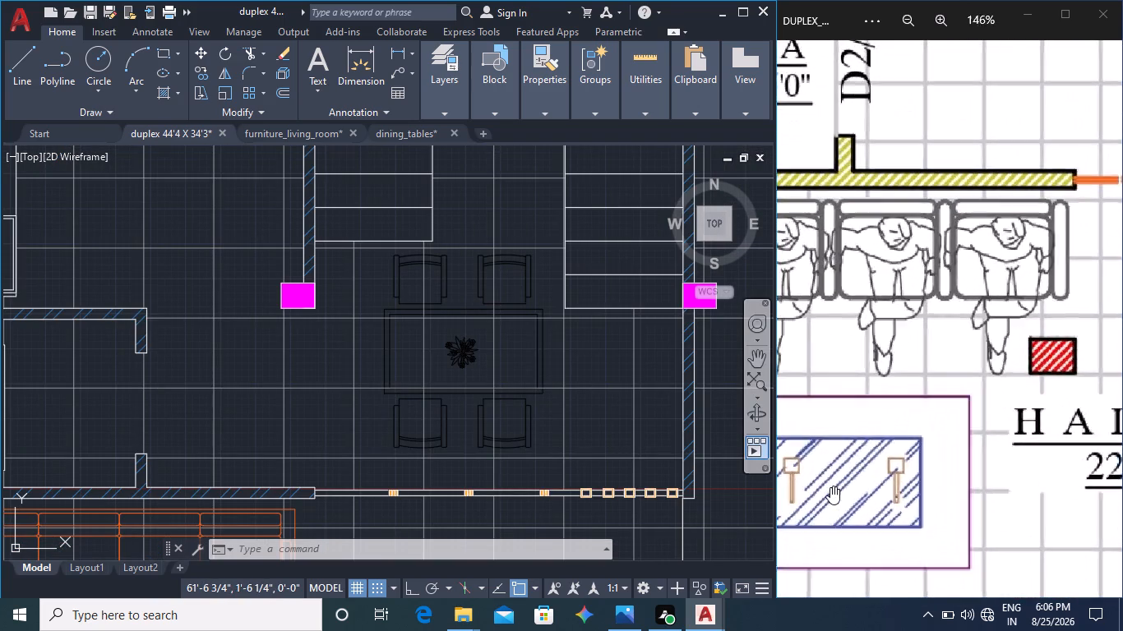
pyautogui.scroll(4, 830, 486)
pyautogui.scroll(-6, 830, 486)
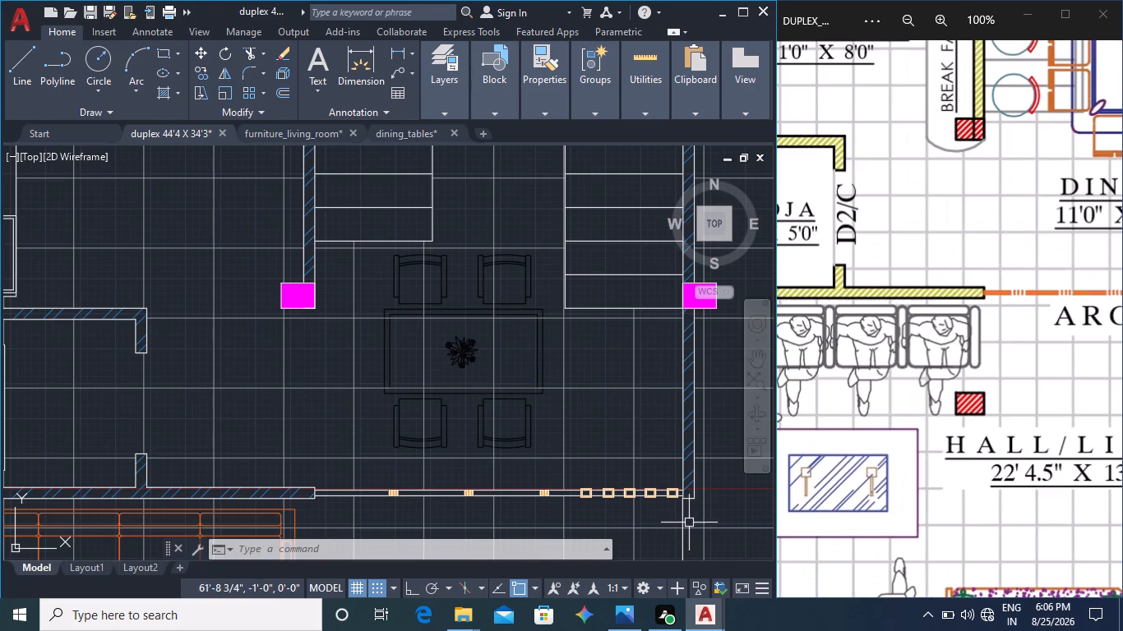
# Join the linework of the L-shaped sofa and coffee table in the hall's northwest corner.
pyautogui.moveTo(312, 420); pyautogui.dragTo(348, 341, button='middle')
pyautogui.moveTo(342, 417); pyautogui.dragTo(460, 331, button='middle')
pyautogui.moveTo(399, 464); pyautogui.dragTo(398, 467, button='middle')
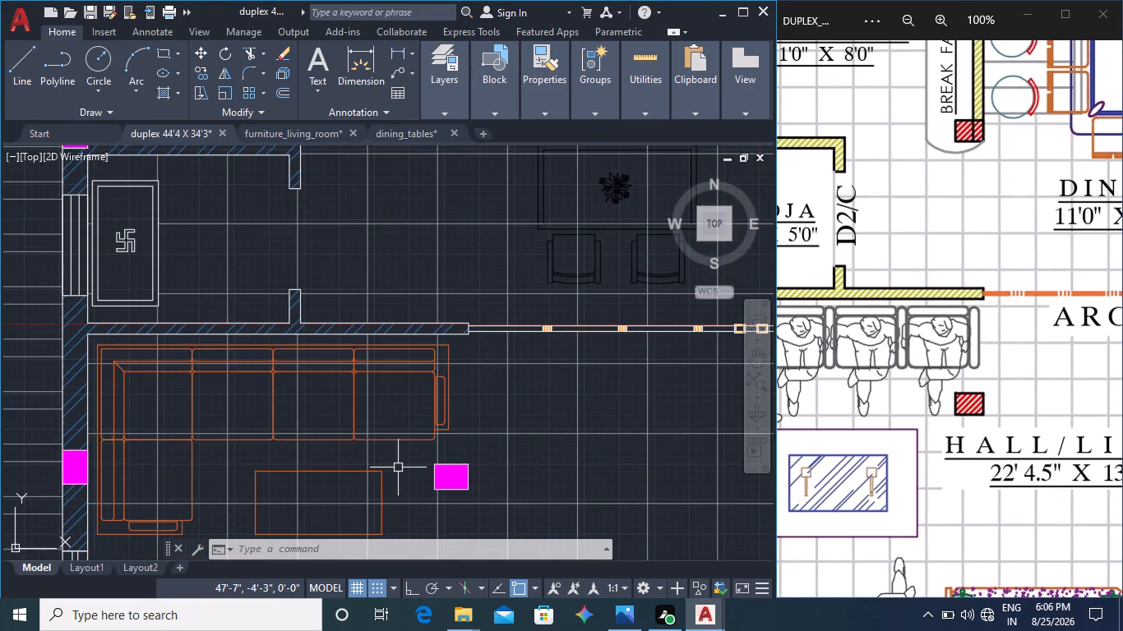
pyautogui.moveTo(398, 467); pyautogui.dragTo(430, 336, button='middle')
pyautogui.scroll(1, 349, 391)
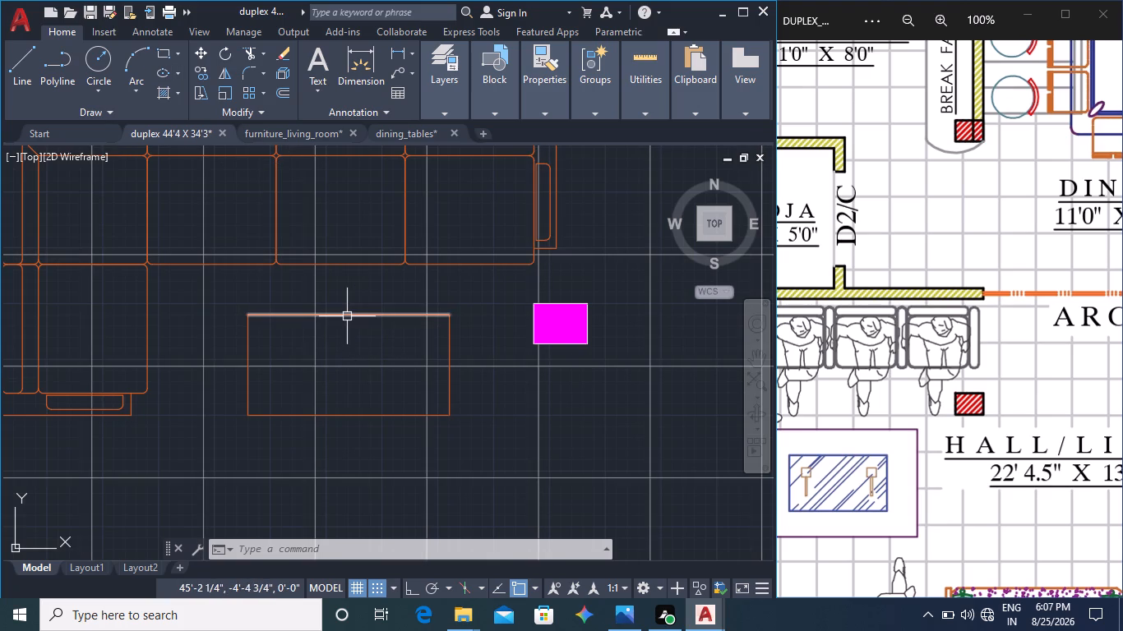
pyautogui.scroll(-2, 347, 322)
pyautogui.moveTo(364, 354); pyautogui.dragTo(413, 347, button='middle')
pyautogui.scroll(2, 288, 343)
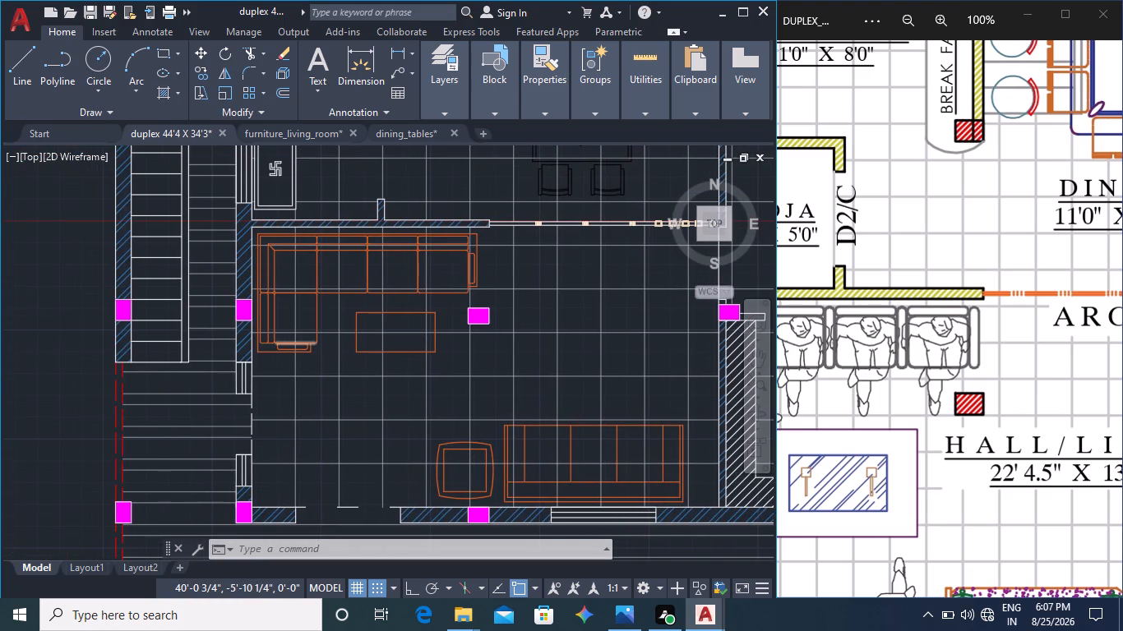
pyautogui.moveTo(247, 314); pyautogui.dragTo(255, 468, button='middle')
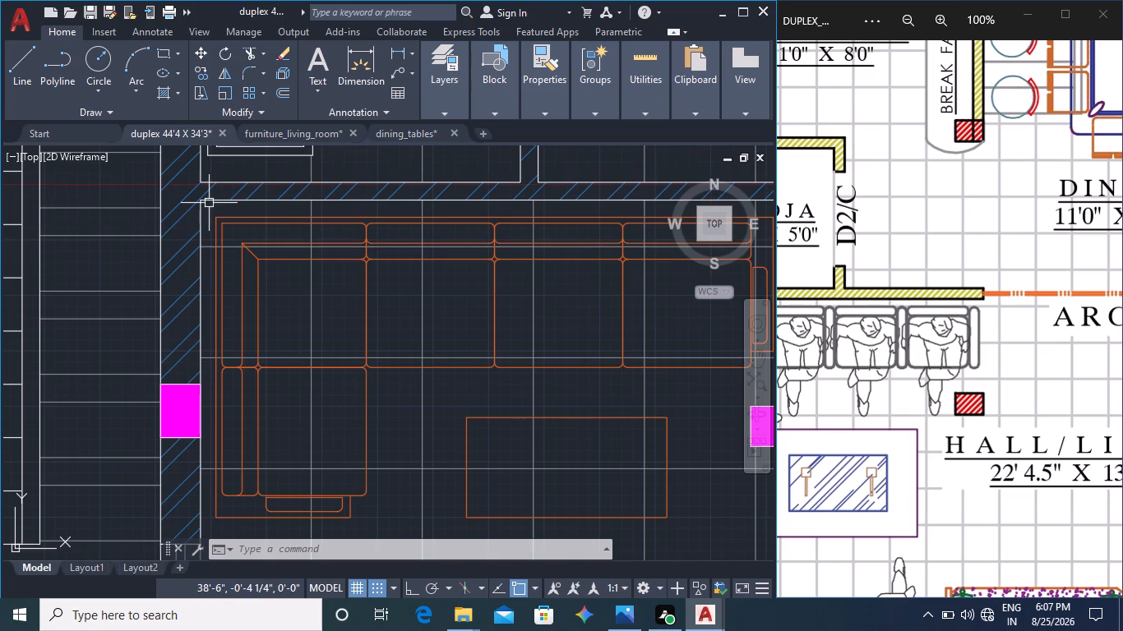
pyautogui.click(208, 207)
pyautogui.moveTo(530, 457); pyautogui.dragTo(220, 320, button='middle')
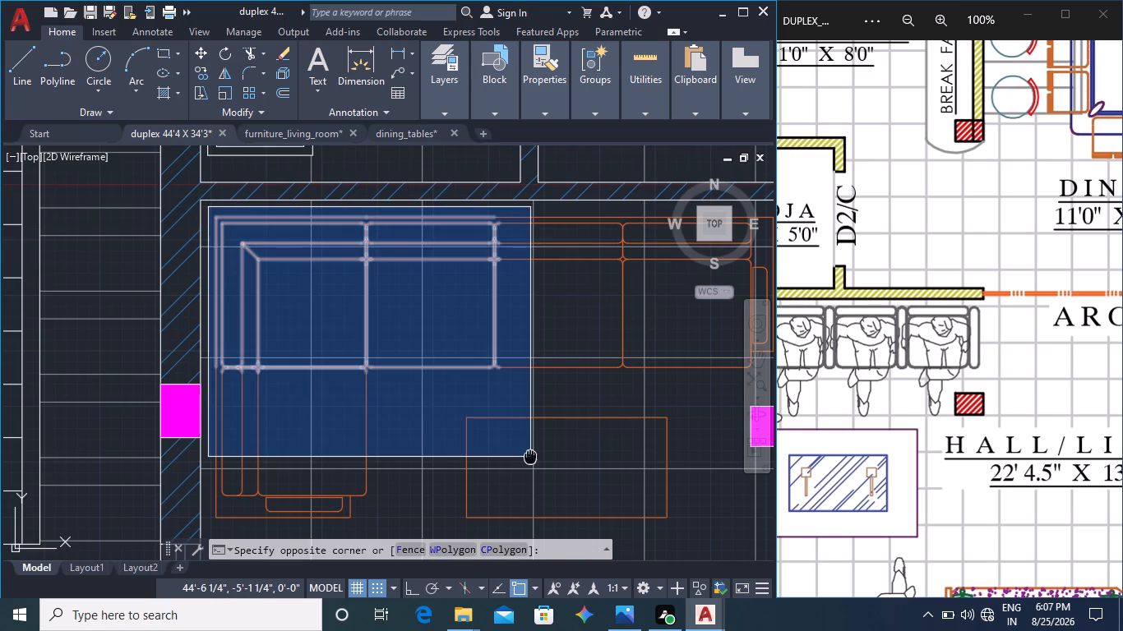
pyautogui.moveTo(220, 320); pyautogui.dragTo(167, 302, button='middle')
pyautogui.moveTo(411, 408); pyautogui.dragTo(510, 417, button='middle')
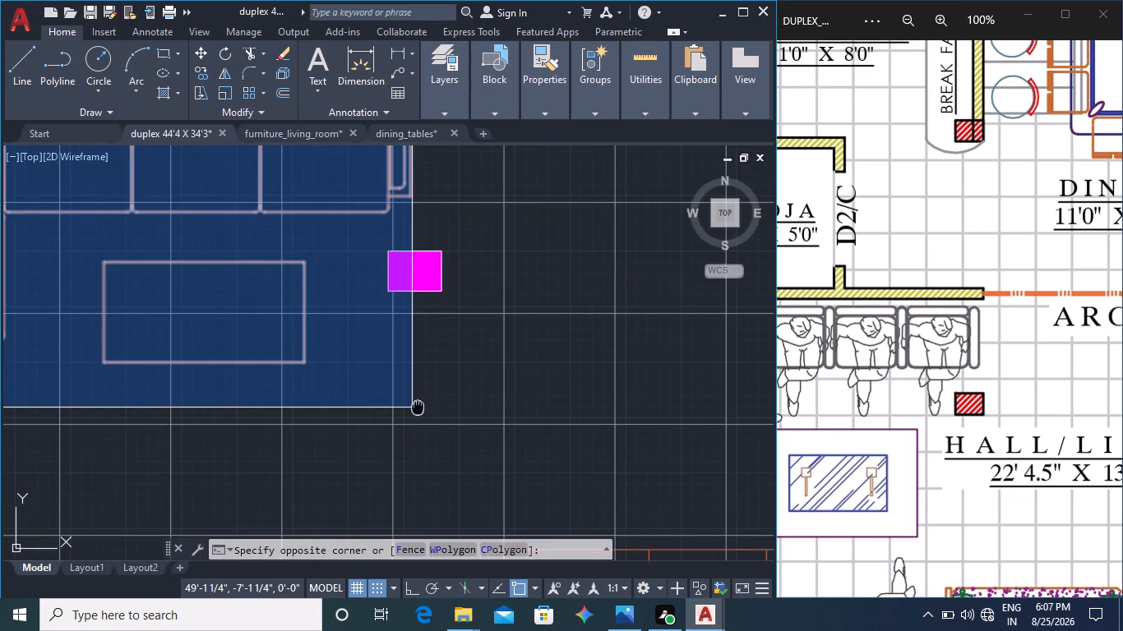
pyautogui.moveTo(510, 417); pyautogui.dragTo(608, 422, button='middle')
pyautogui.click(617, 403)
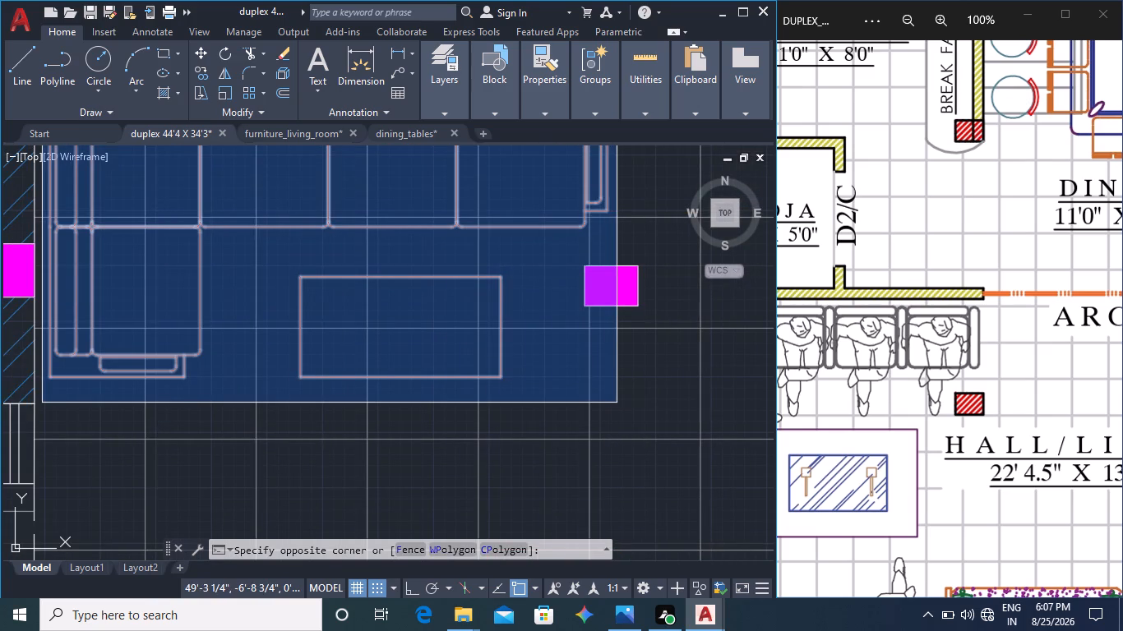
pyautogui.scroll(-1, 487, 350)
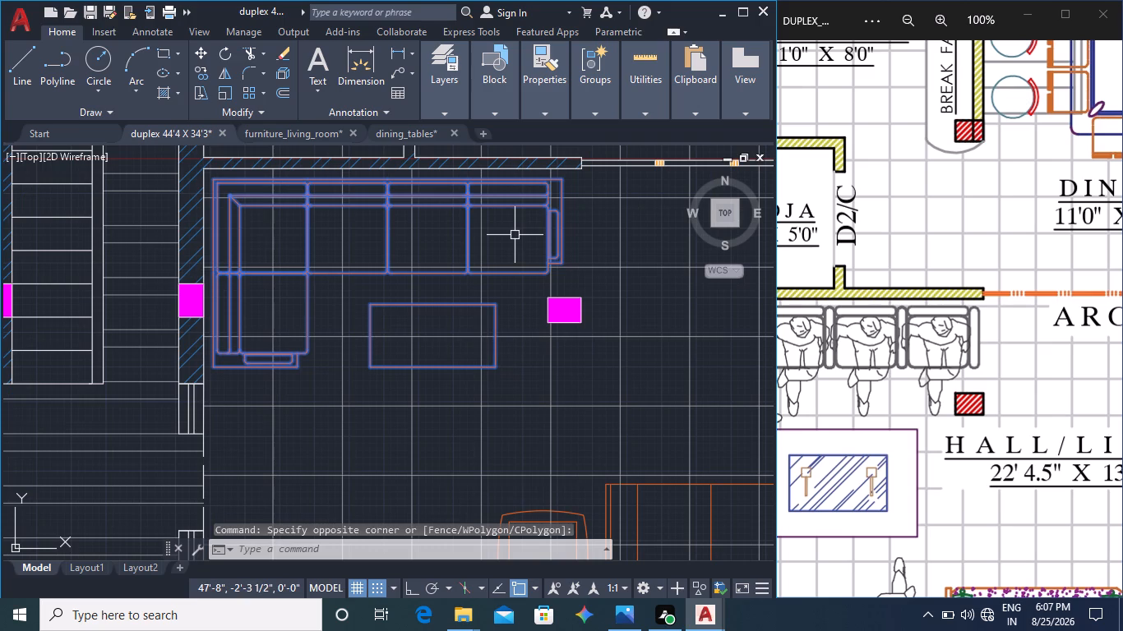
pyautogui.write('joi')
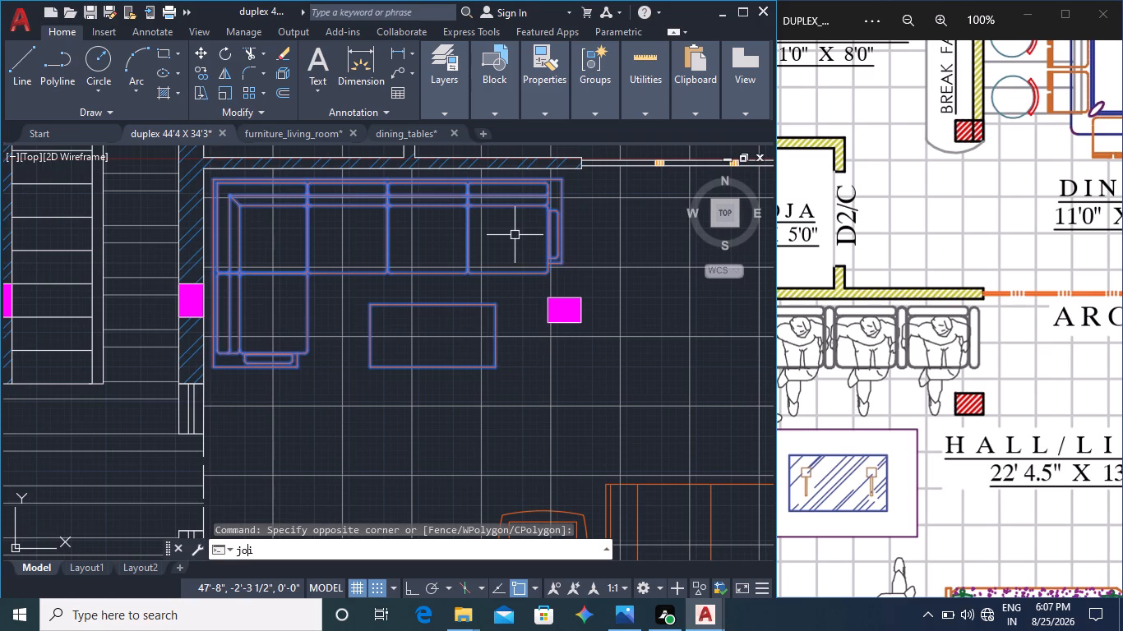
pyautogui.press('Return')
# Join the linework of the armchair and the straight sofa along the hall's south wall.
pyautogui.scroll(-2, 515, 235)
pyautogui.moveTo(612, 368); pyautogui.dragTo(612, 372, button='middle')
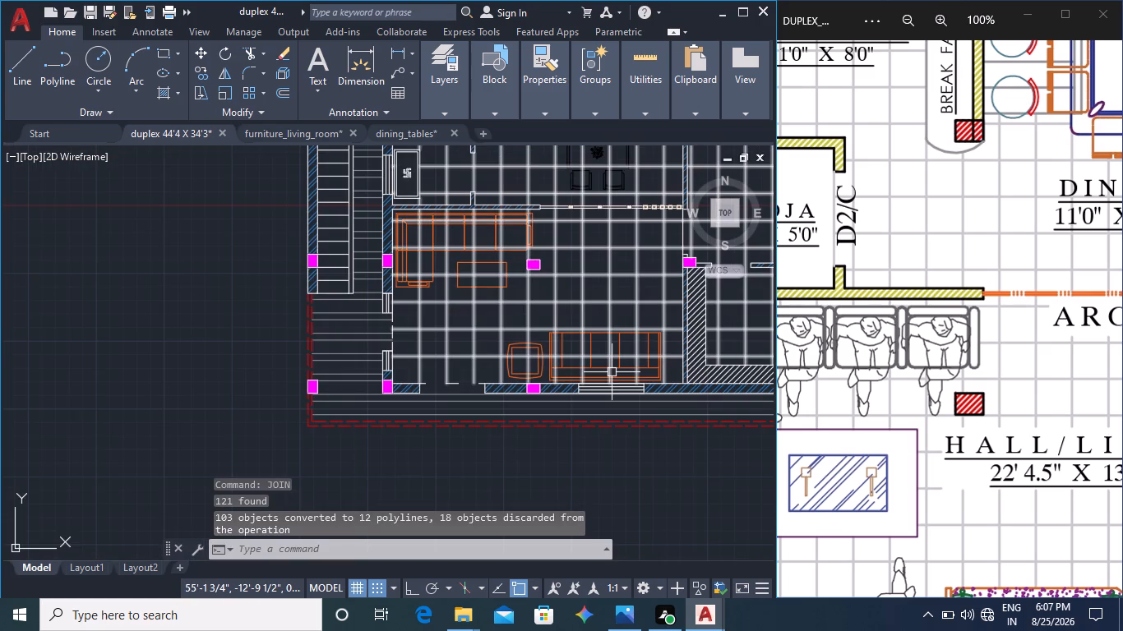
pyautogui.moveTo(612, 372); pyautogui.dragTo(529, 299, button='middle')
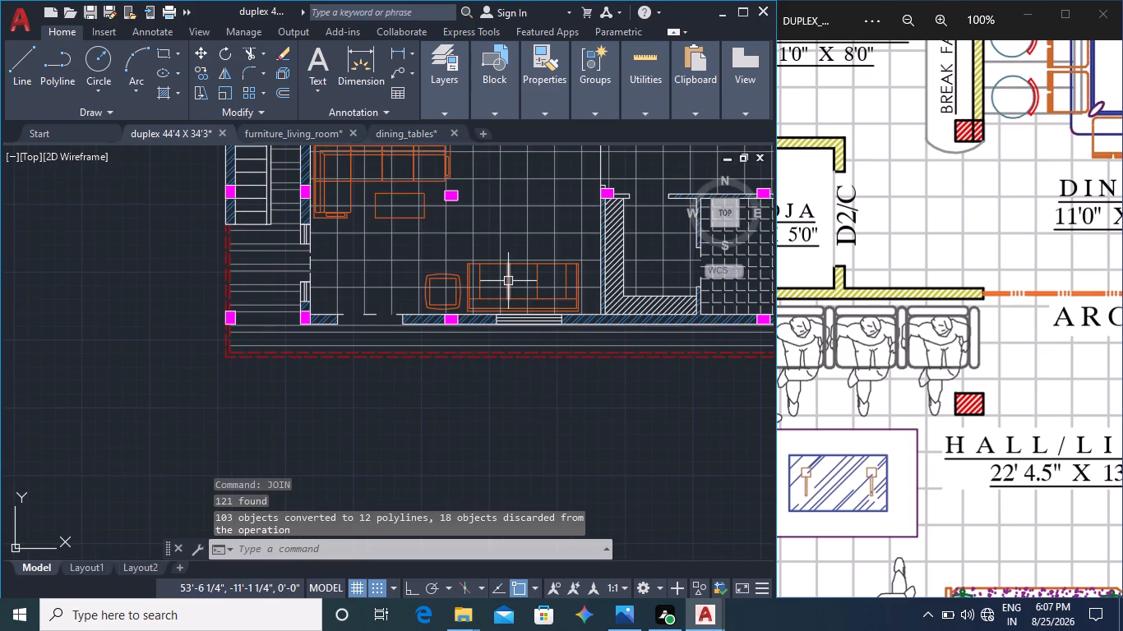
pyautogui.scroll(2, 508, 281)
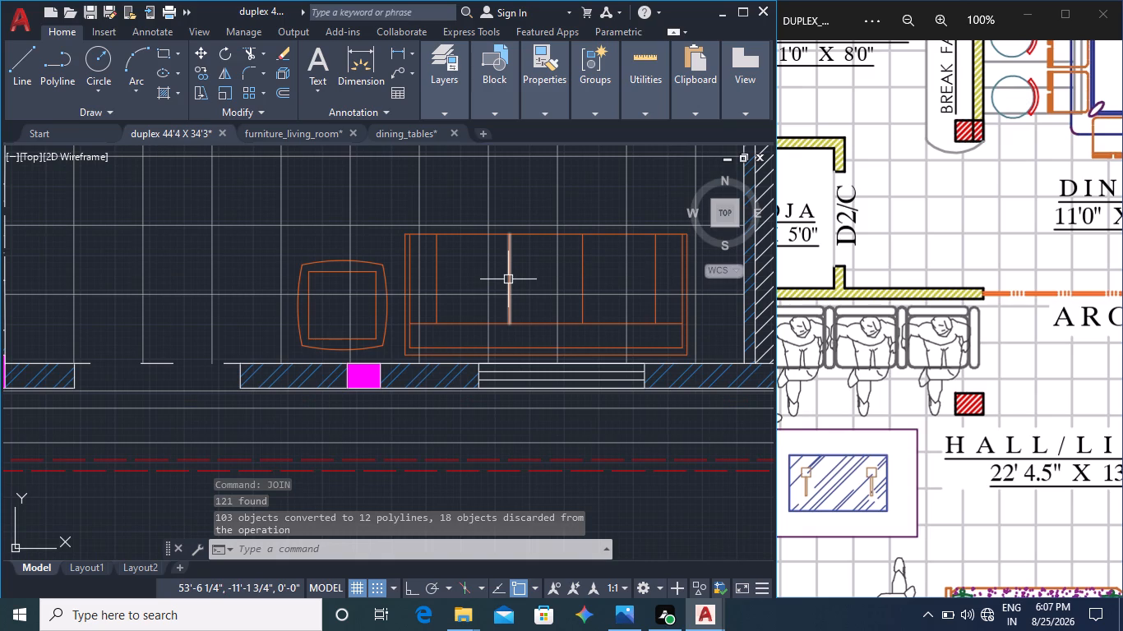
pyautogui.click(257, 200)
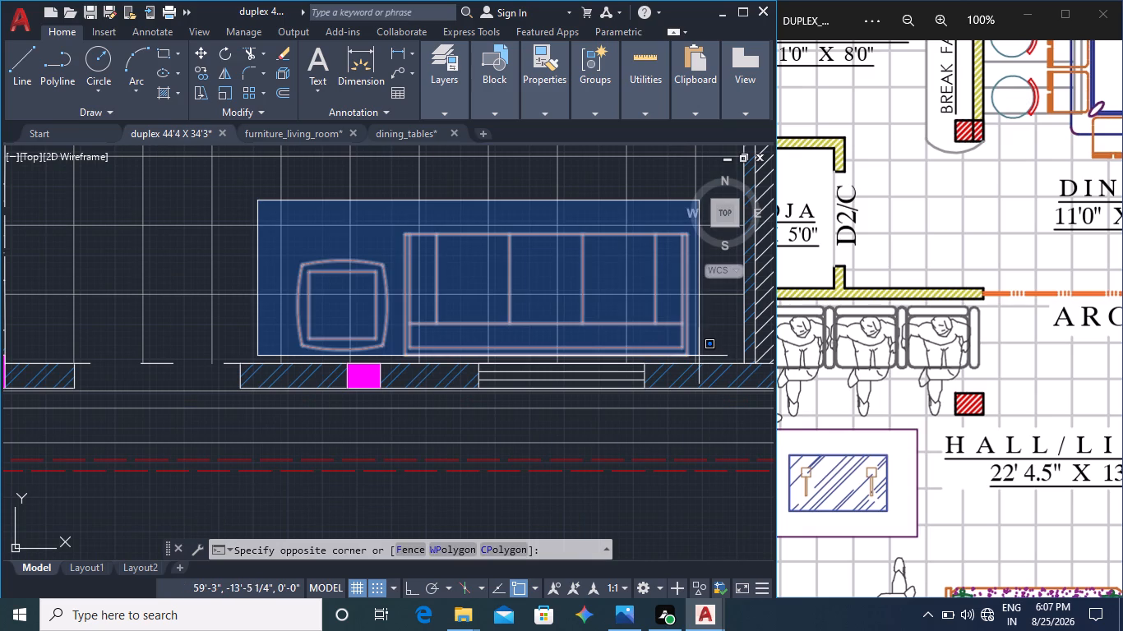
pyautogui.click(704, 362)
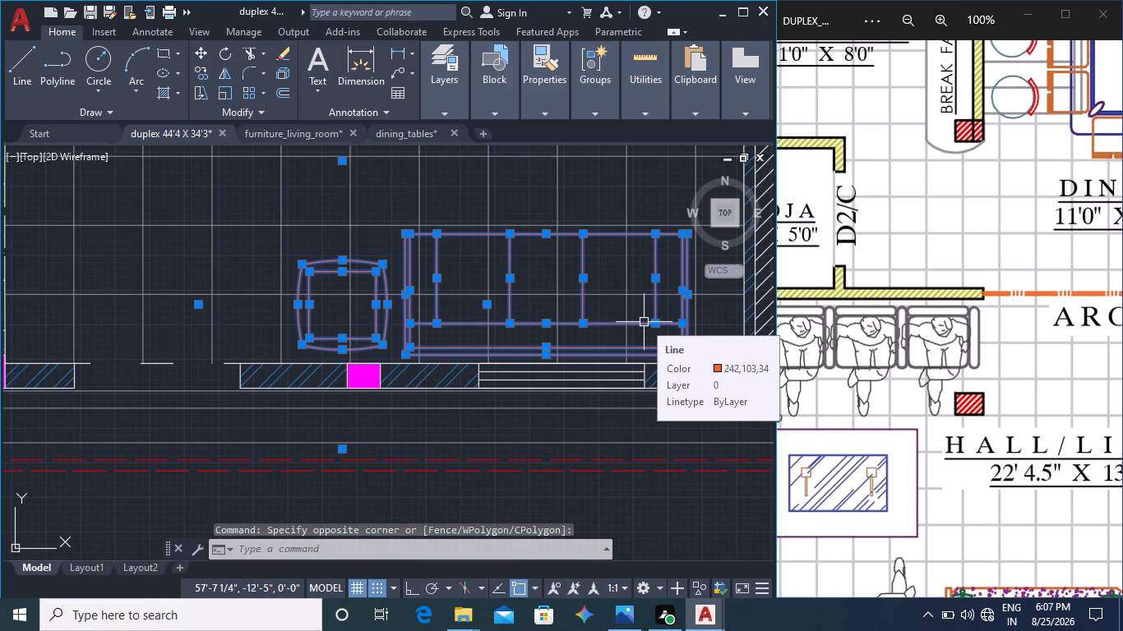
pyautogui.write('joi')
pyautogui.press('Return')
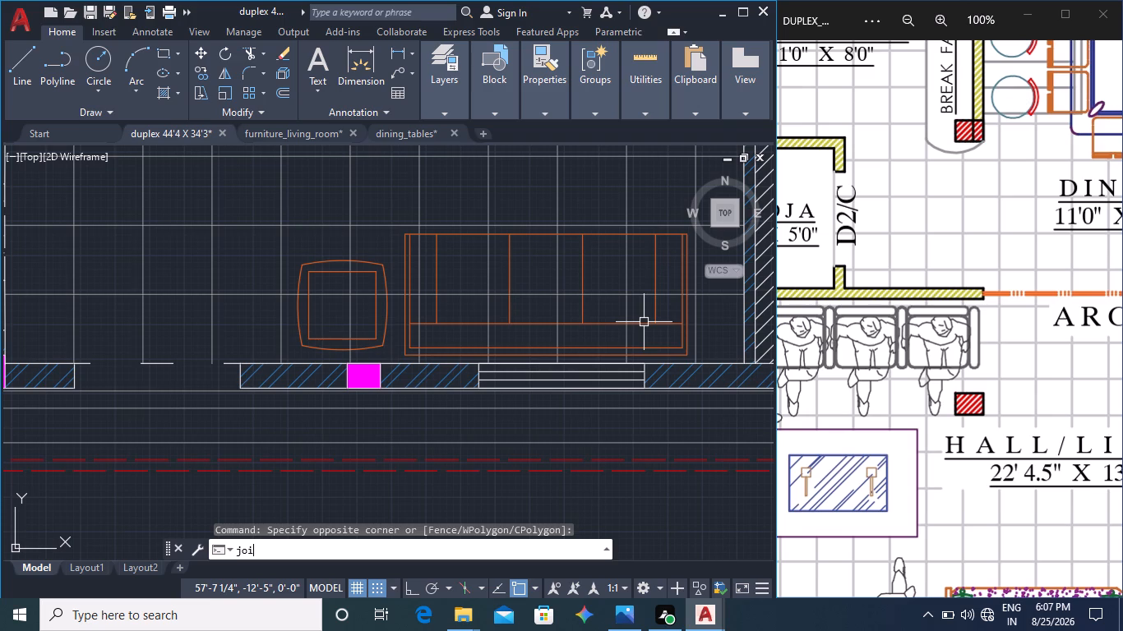
# Join the linework of the whole dining set, including the table, four chairs and plant, between the staircase and the arch.
pyautogui.scroll(-3, 644, 323)
pyautogui.moveTo(628, 283); pyautogui.dragTo(513, 420, button='middle')
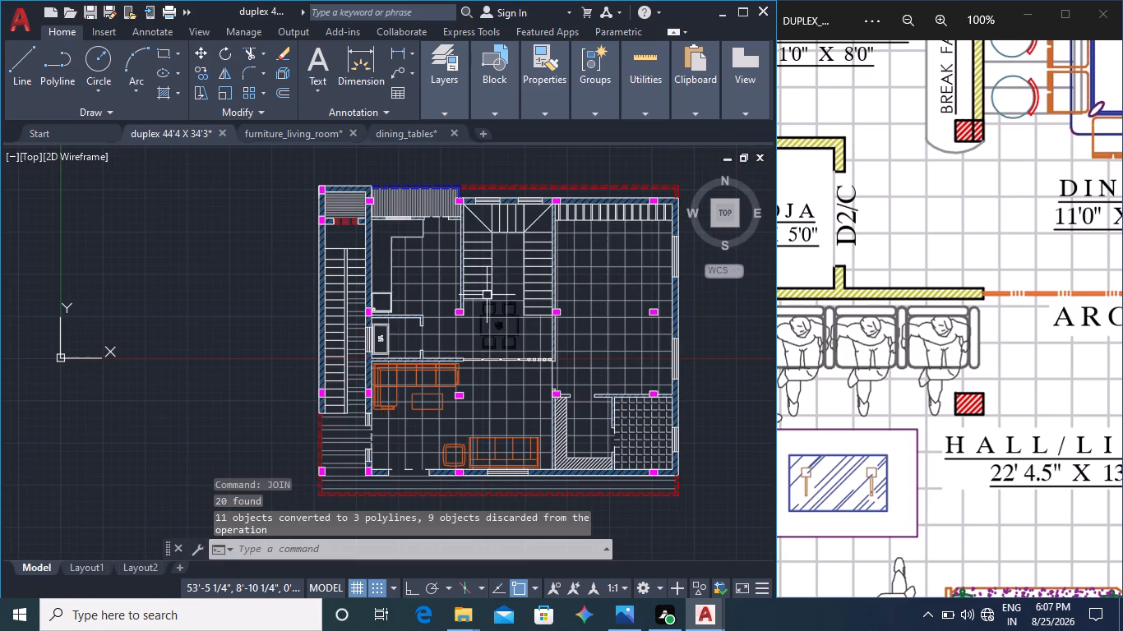
pyautogui.scroll(3, 479, 325)
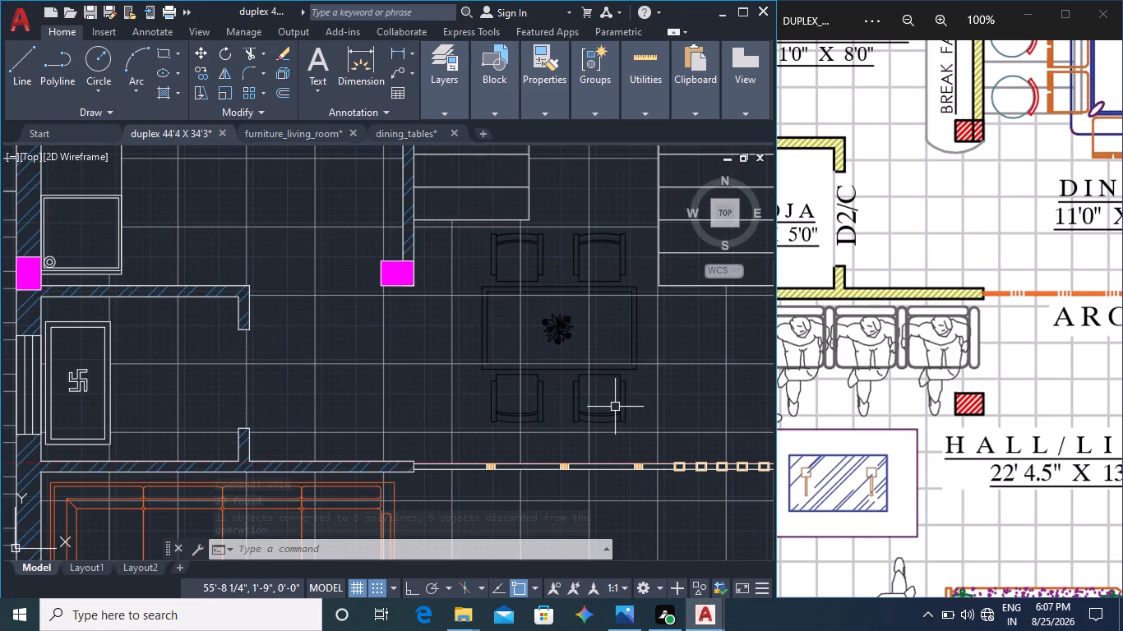
pyautogui.scroll(3, 469, 238)
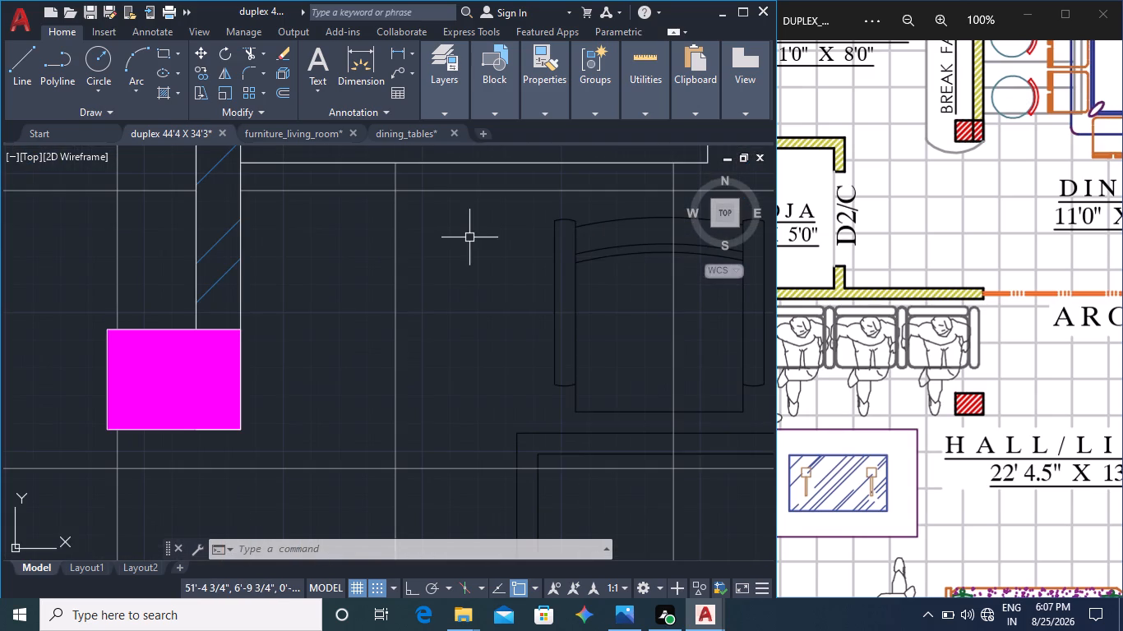
pyautogui.click(500, 179)
pyautogui.moveTo(654, 462); pyautogui.dragTo(344, 361, button='middle')
pyautogui.scroll(-3, 347, 366)
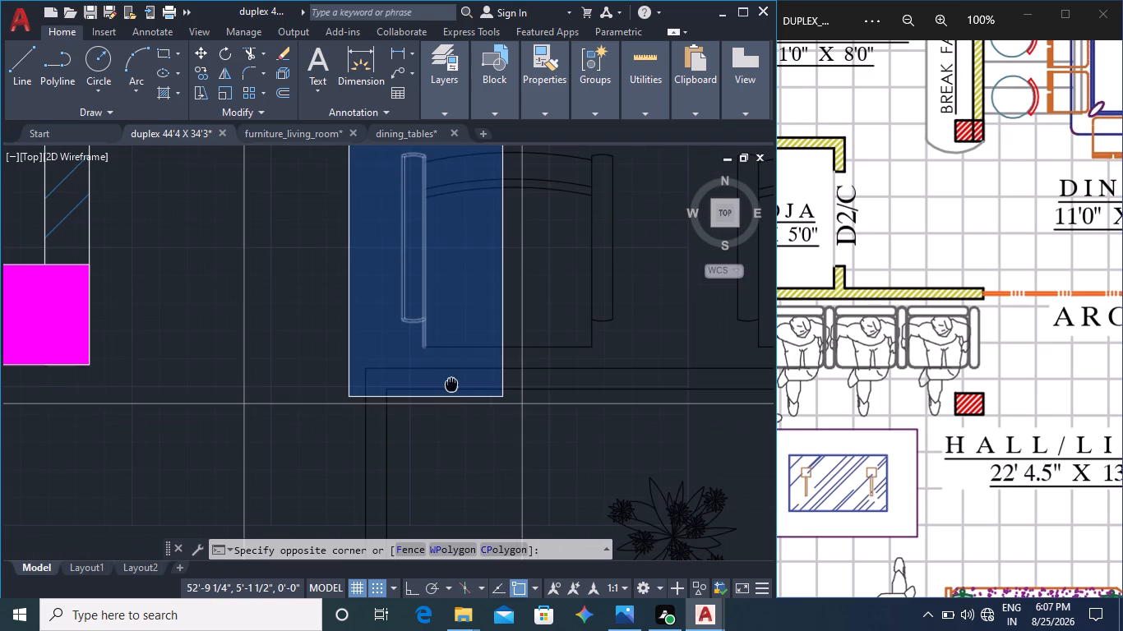
pyautogui.moveTo(520, 486); pyautogui.dragTo(506, 366, button='middle')
pyautogui.scroll(2, 498, 371)
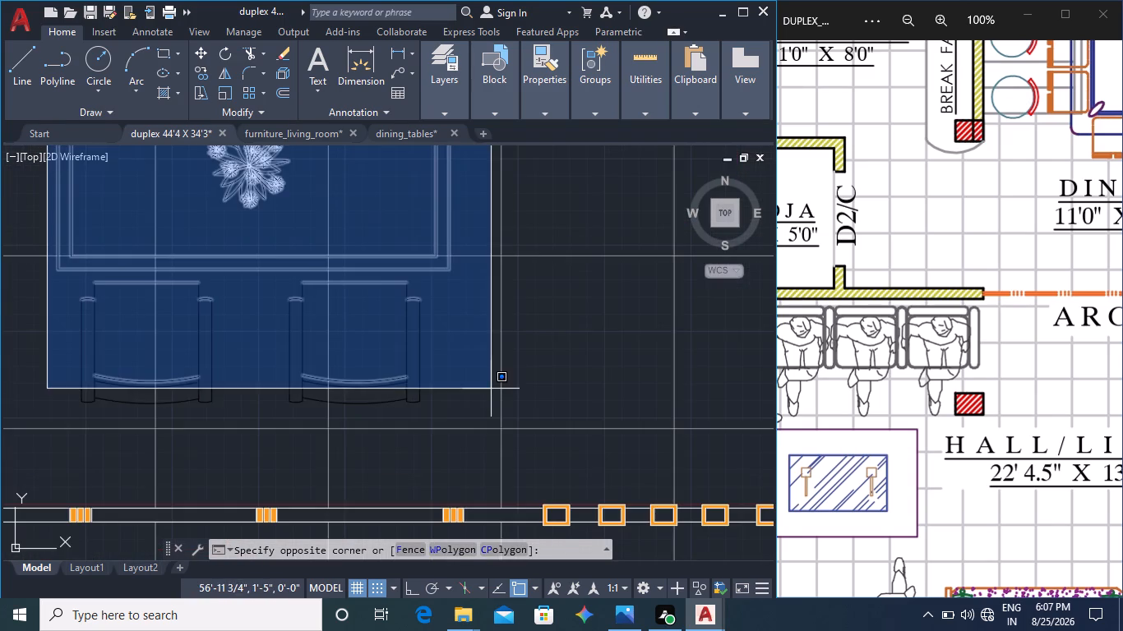
pyautogui.click(474, 412)
pyautogui.scroll(-2, 478, 404)
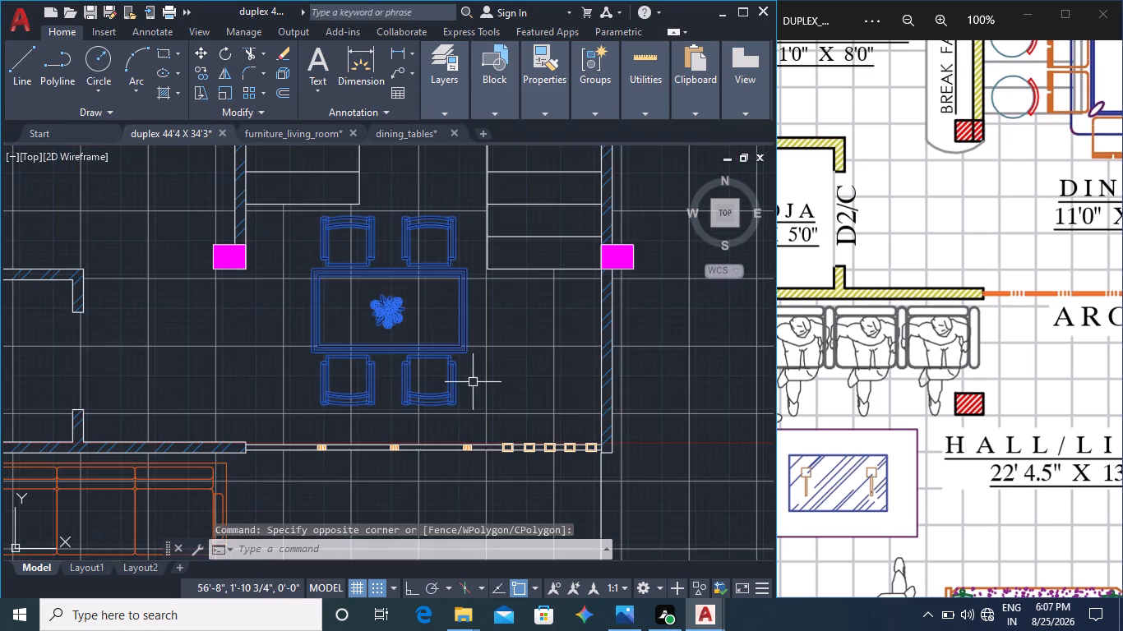
pyautogui.moveTo(473, 382); pyautogui.dragTo(511, 385, button='middle')
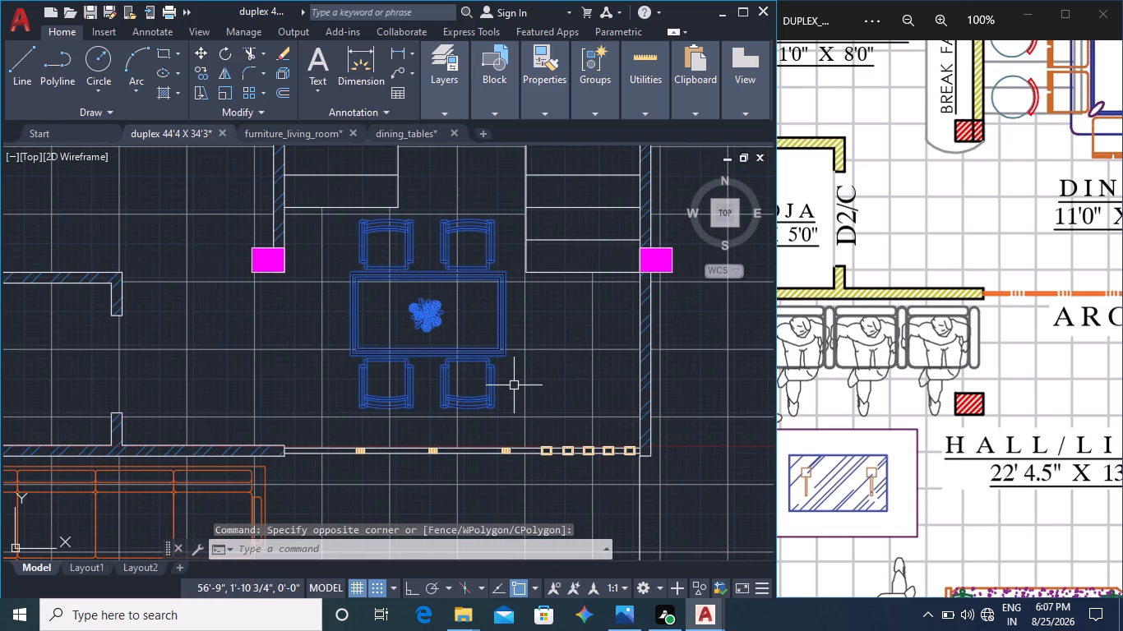
pyautogui.write('joi')
pyautogui.press('Return')
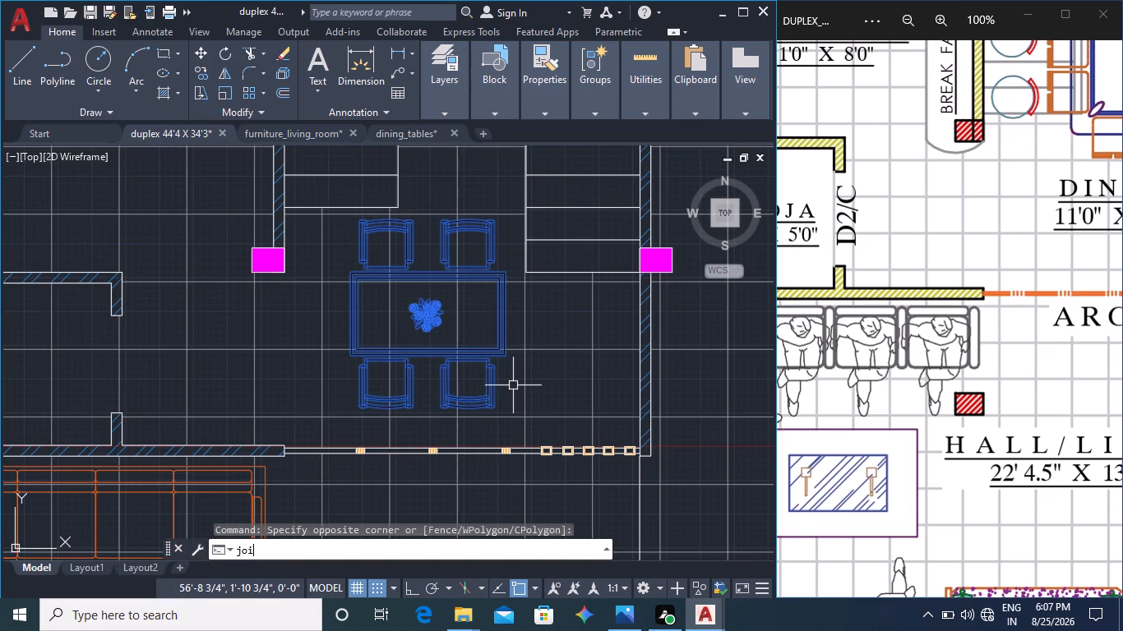
# Examine the reference plan from the lift and kitchen across the hall and dining area to the master bedroom, dress and wash room.
pyautogui.middleClick(880, 358)
pyautogui.scroll(-3, 849, 348)
pyautogui.scroll(-2, 814, 238)
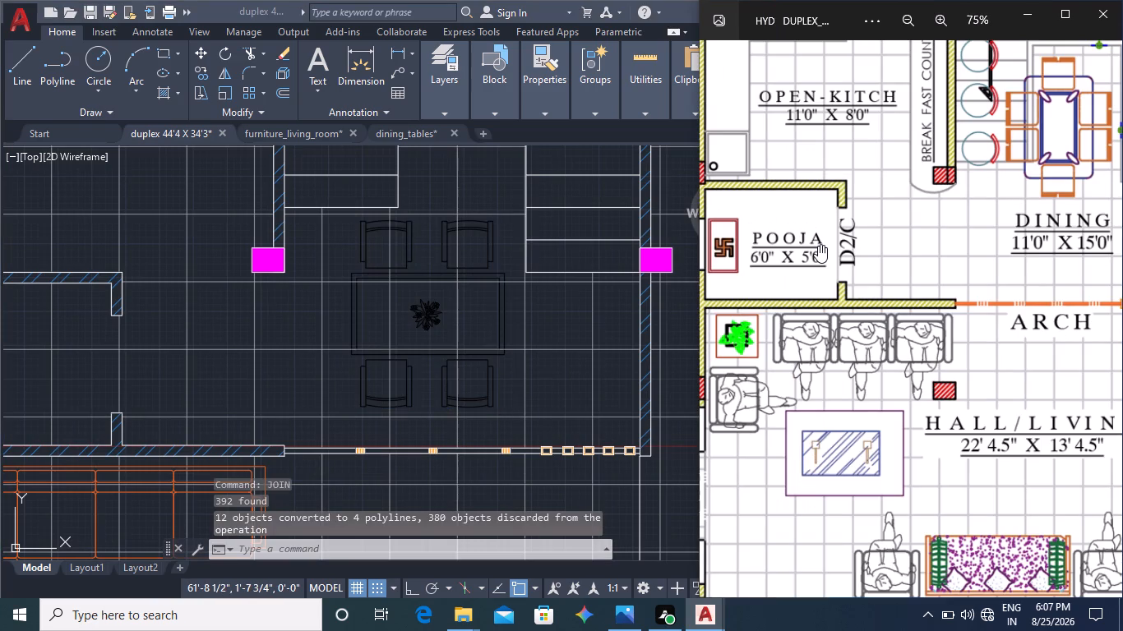
pyautogui.scroll(-1, 818, 245)
pyautogui.moveTo(812, 246); pyautogui.dragTo(862, 276, button='middle')
pyautogui.moveTo(818, 265); pyautogui.dragTo(924, 317, button='middle')
pyautogui.moveTo(949, 362); pyautogui.dragTo(925, 324, button='middle')
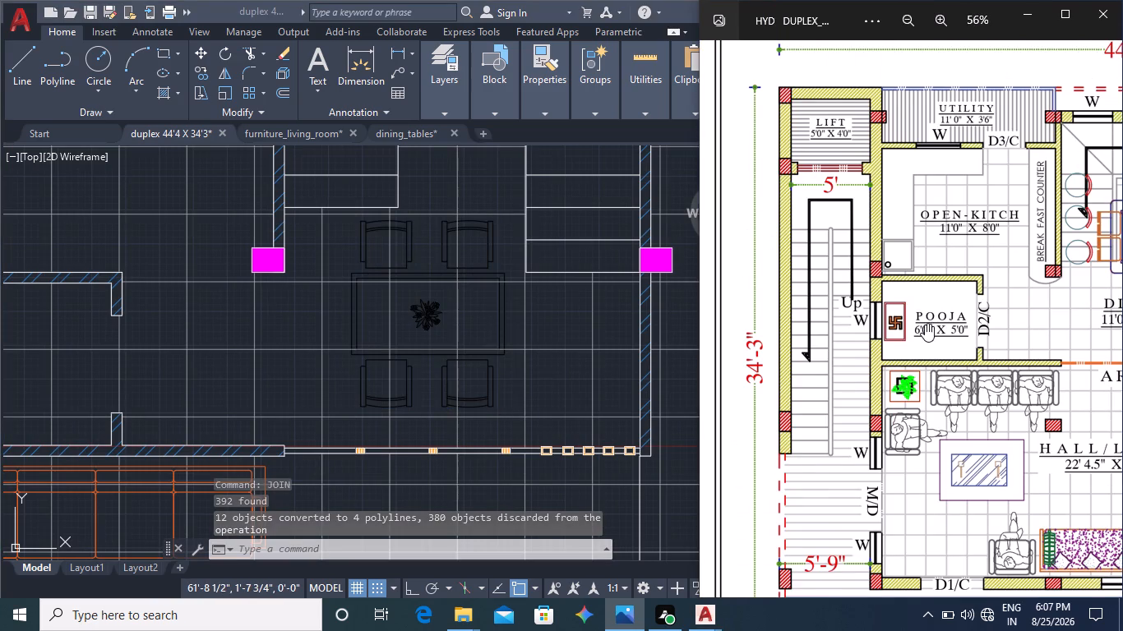
pyautogui.moveTo(925, 324); pyautogui.dragTo(876, 242, button='middle')
pyautogui.moveTo(957, 323); pyautogui.dragTo(876, 334, button='middle')
pyautogui.moveTo(991, 311); pyautogui.dragTo(848, 327, button='middle')
pyautogui.moveTo(971, 357); pyautogui.dragTo(992, 308, button='middle')
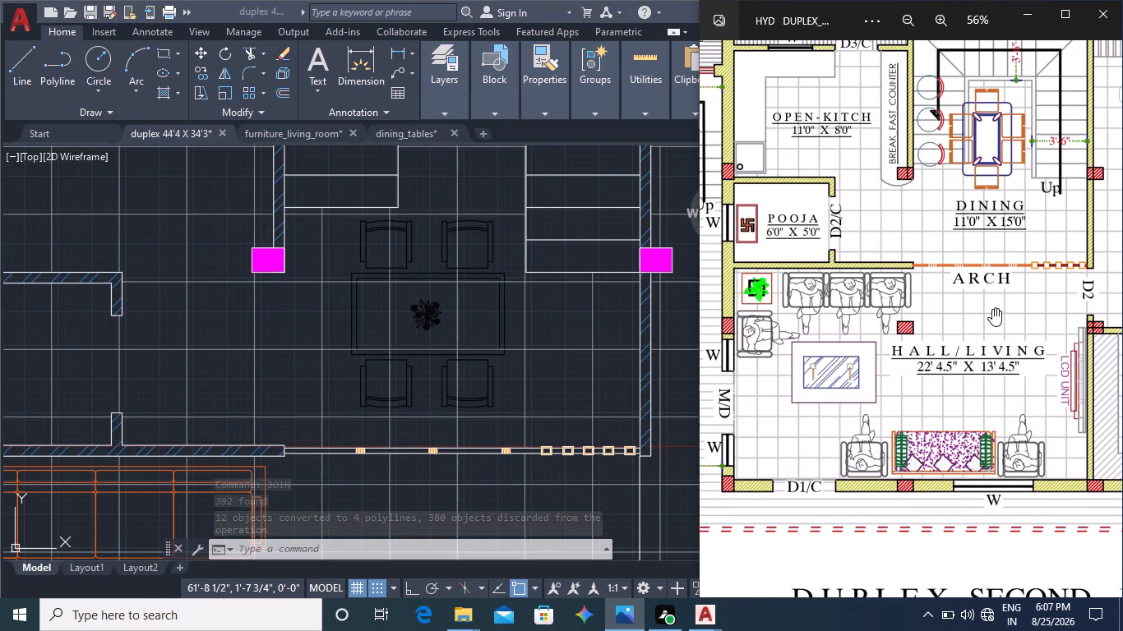
pyautogui.moveTo(992, 308); pyautogui.dragTo(925, 354, button='middle')
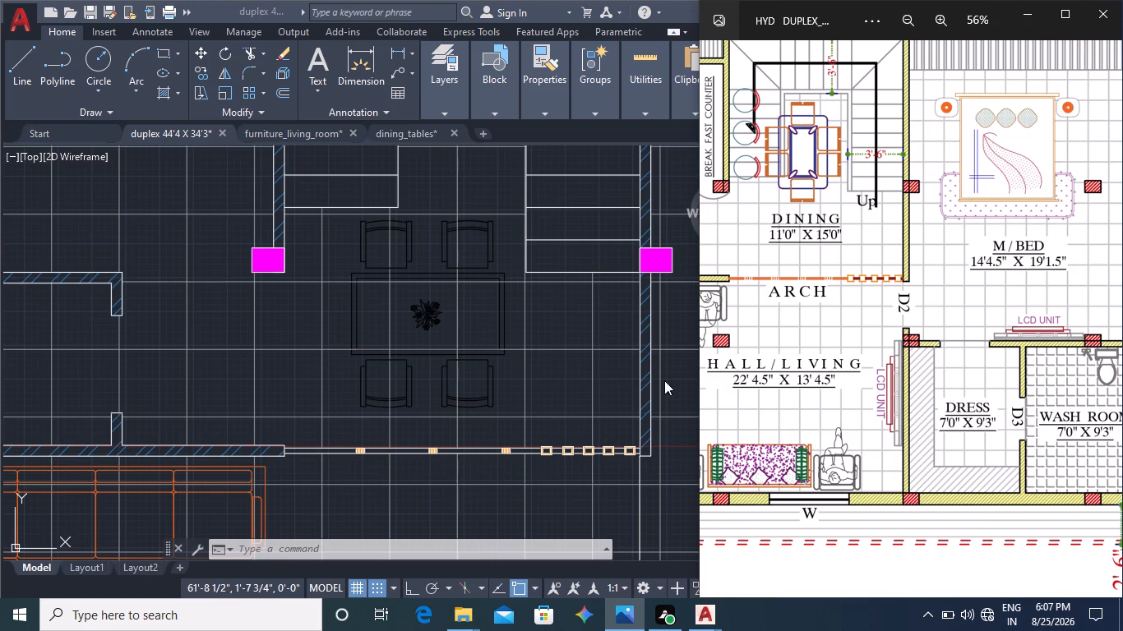
pyautogui.middleClick(922, 403)
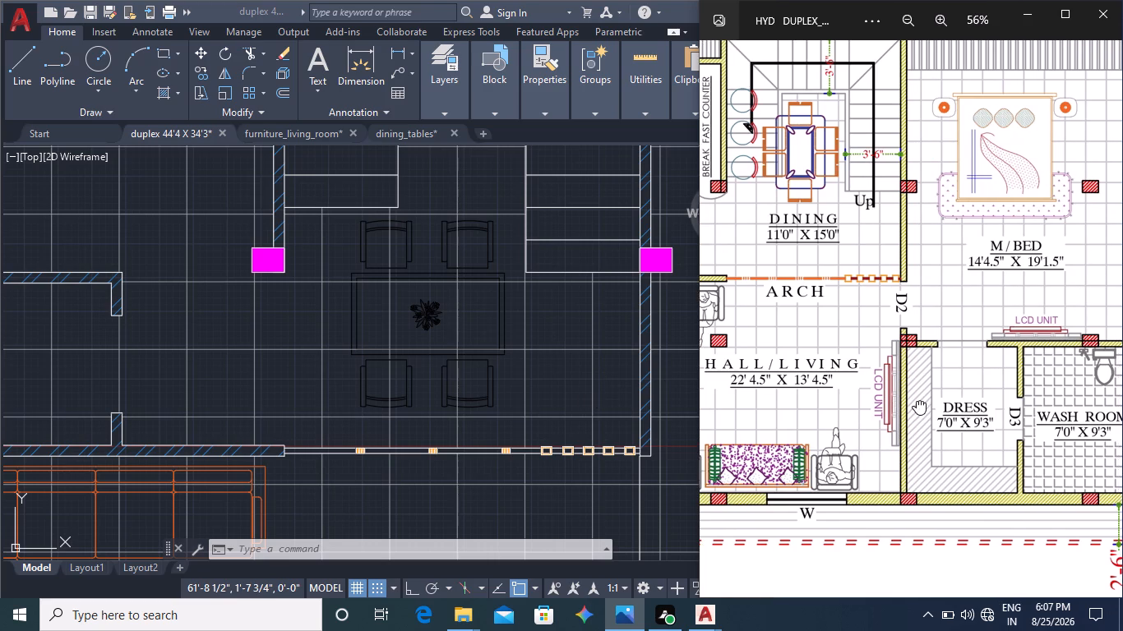
pyautogui.moveTo(952, 402); pyautogui.dragTo(865, 401, button='middle')
pyautogui.moveTo(904, 288); pyautogui.dragTo(917, 350, button='middle')
pyautogui.moveTo(890, 326); pyautogui.dragTo(908, 344, button='middle')
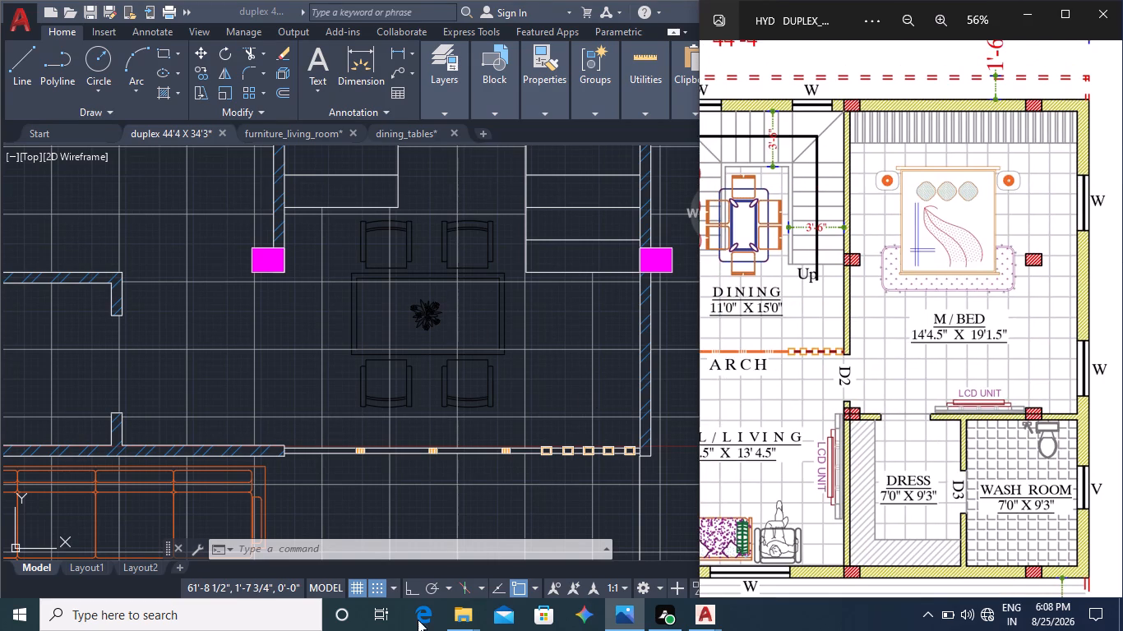
# Switch to File Explorer and look through the Downloads folder for CAD block drawings to furnish the remaining rooms.
pyautogui.click(457, 621)
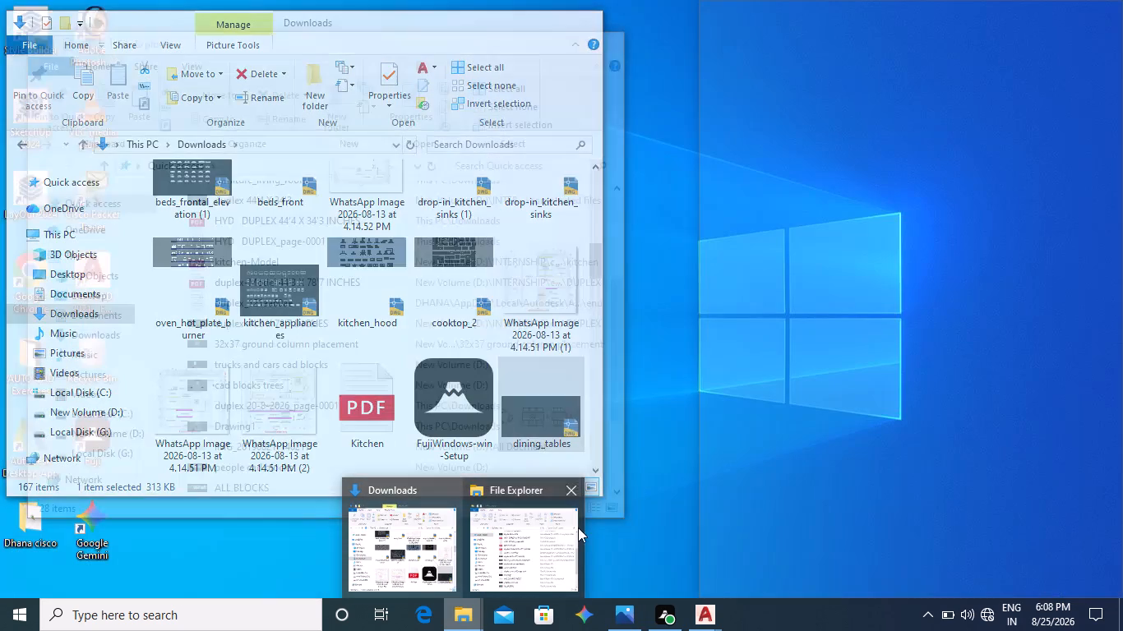
pyautogui.click(418, 526)
pyautogui.scroll(-1, 407, 409)
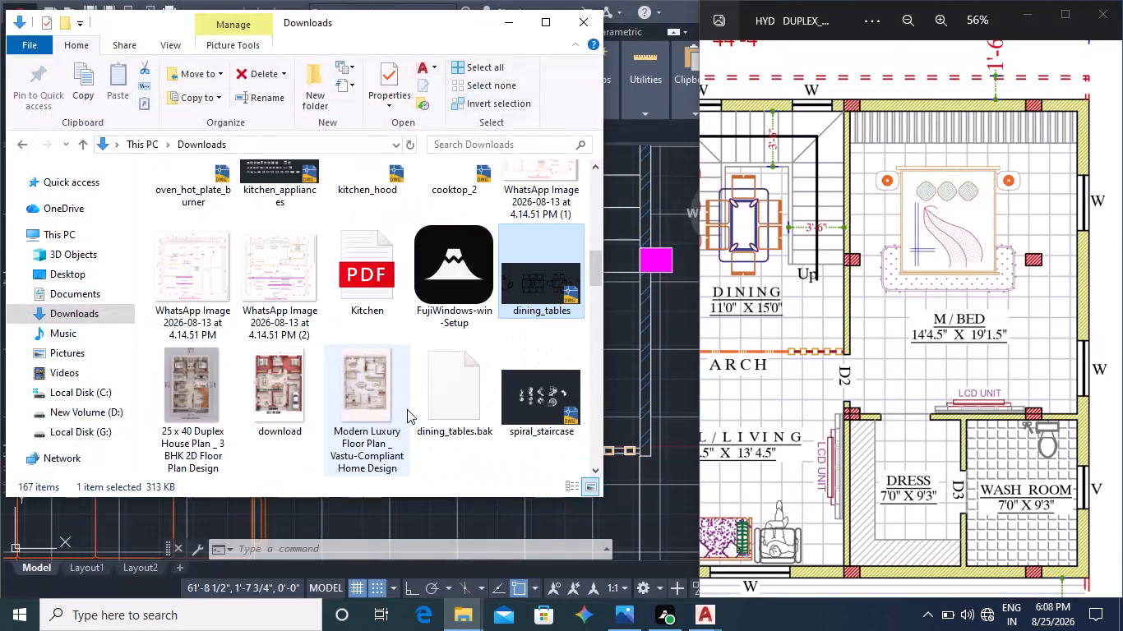
pyautogui.scroll(-1, 408, 408)
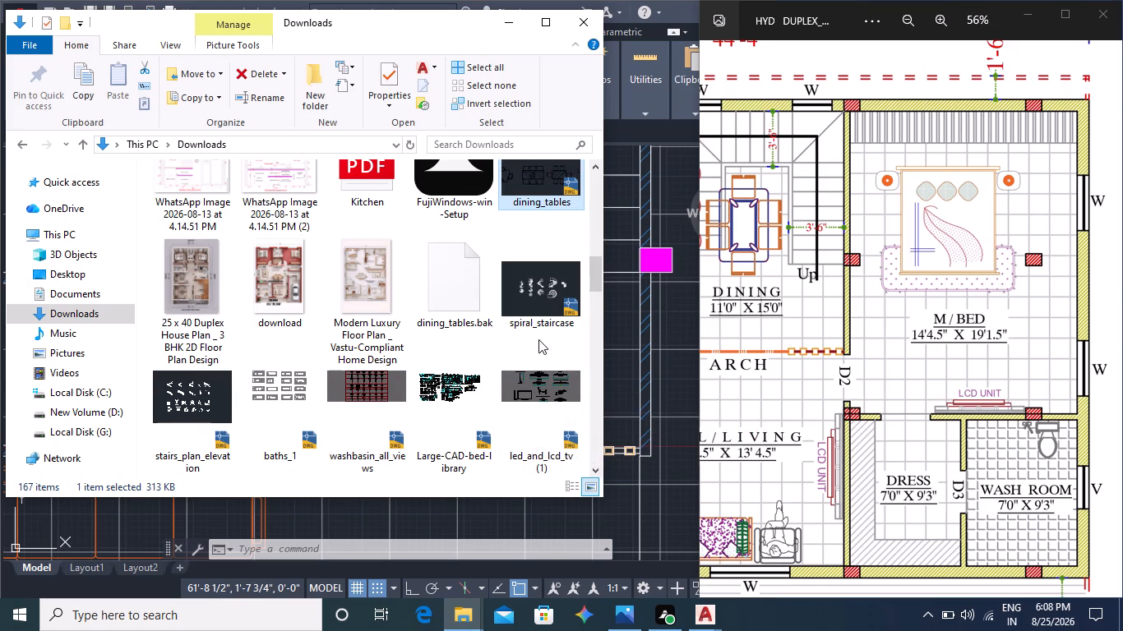
pyautogui.scroll(-2, 529, 376)
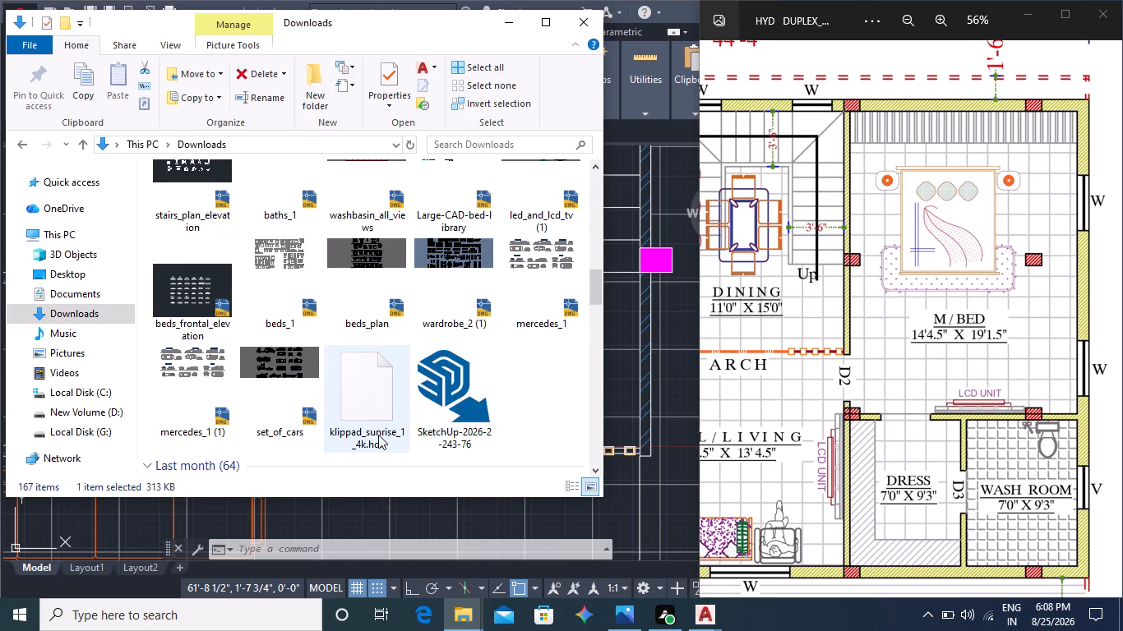
pyautogui.scroll(-1, 378, 434)
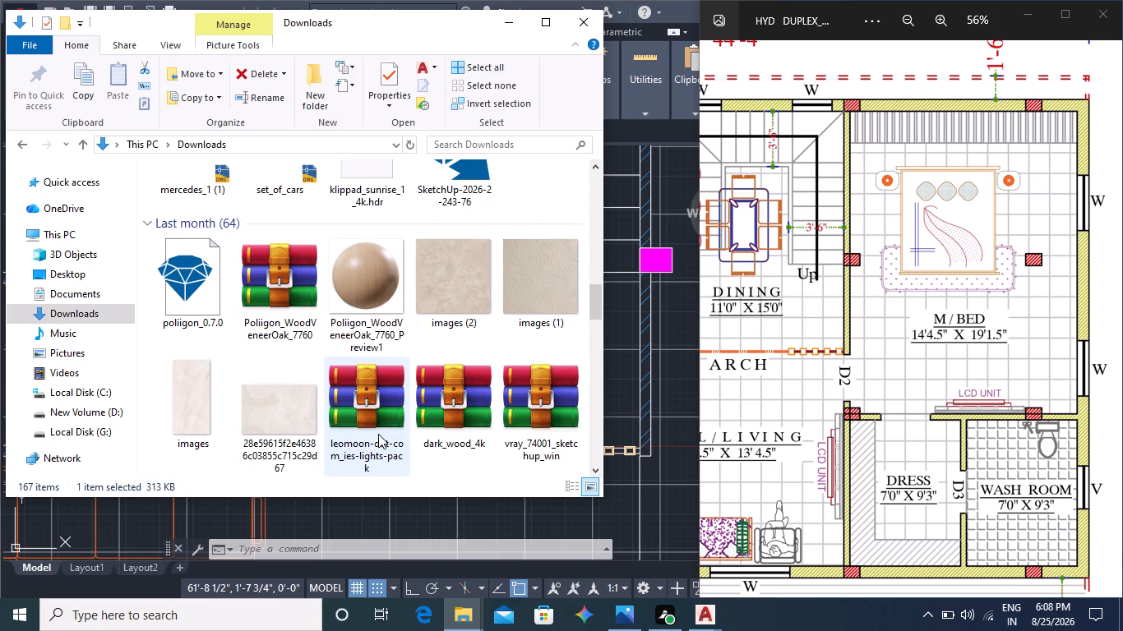
pyautogui.scroll(-1, 378, 434)
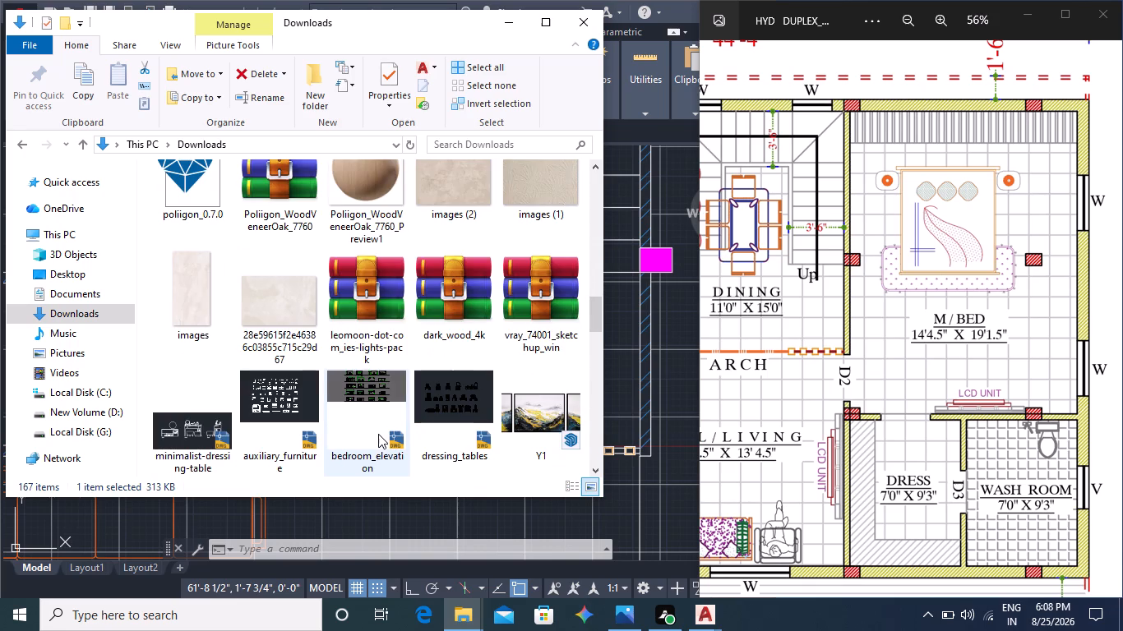